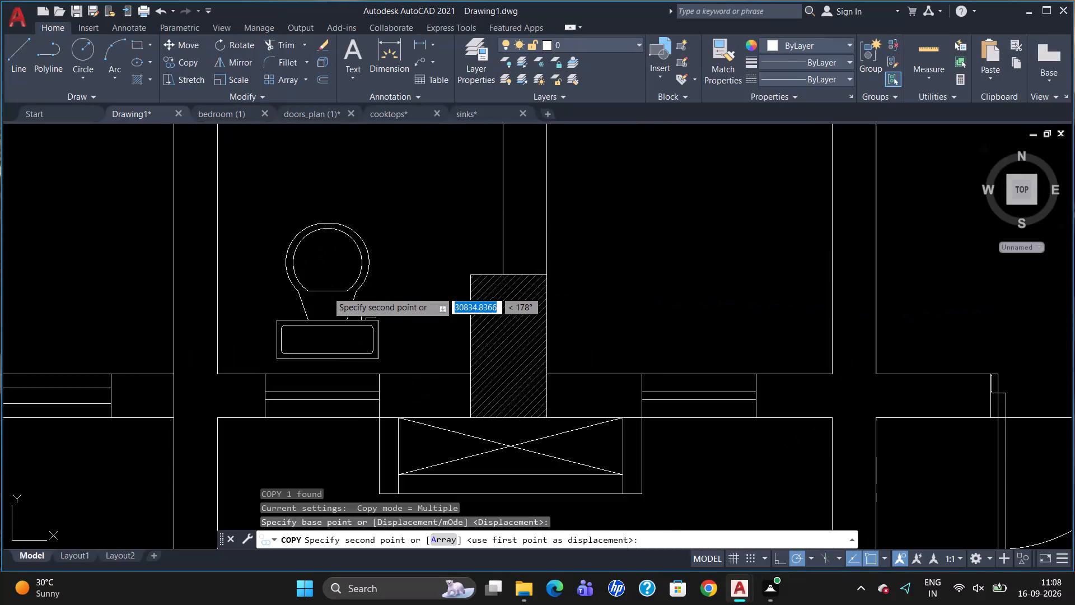
Place toilet copies against the window wall in the two lower bathrooms of the left-hand flat.
scroll(326, 291, up, 1)
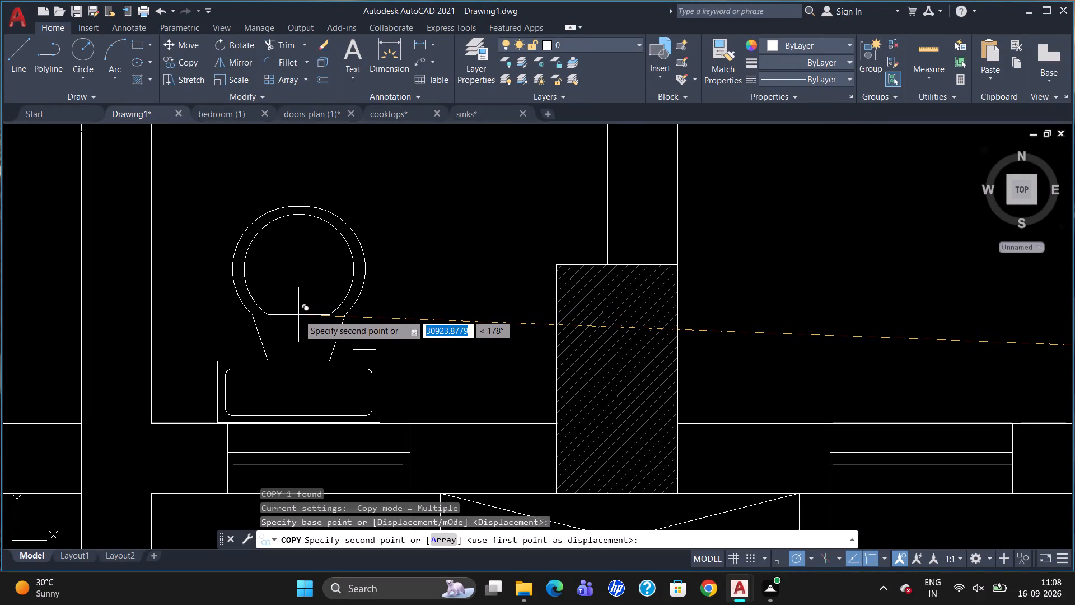
click(298, 315)
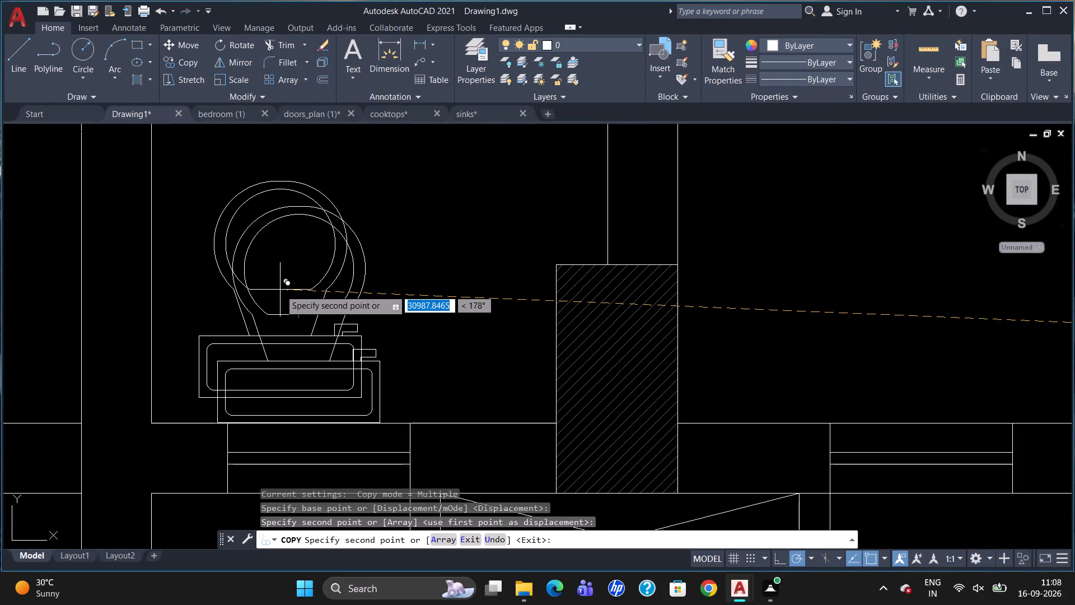
scroll(565, 249, down, 2)
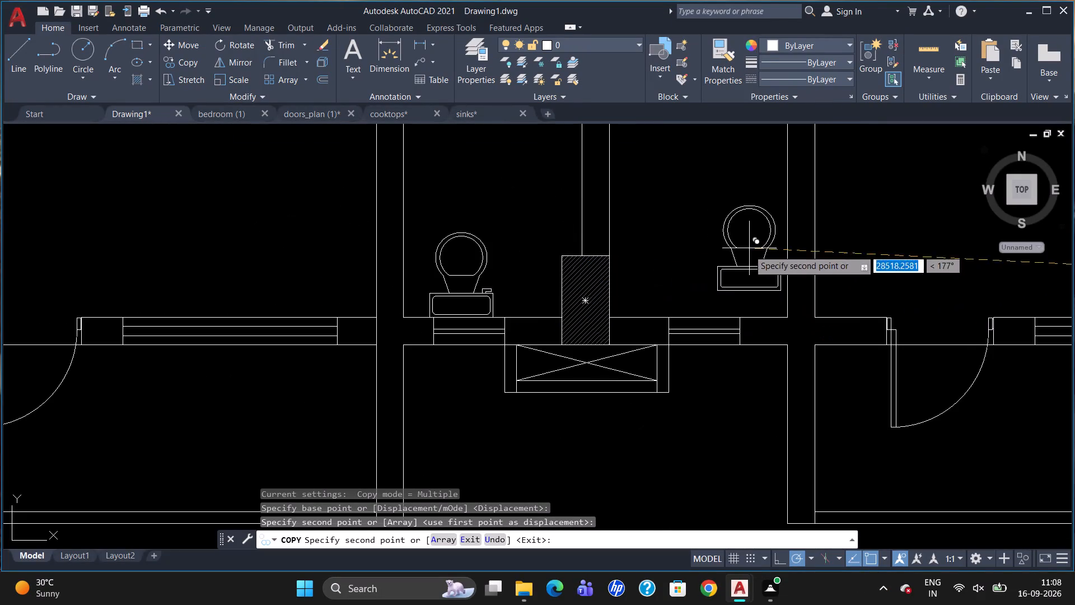
scroll(748, 251, up, 2)
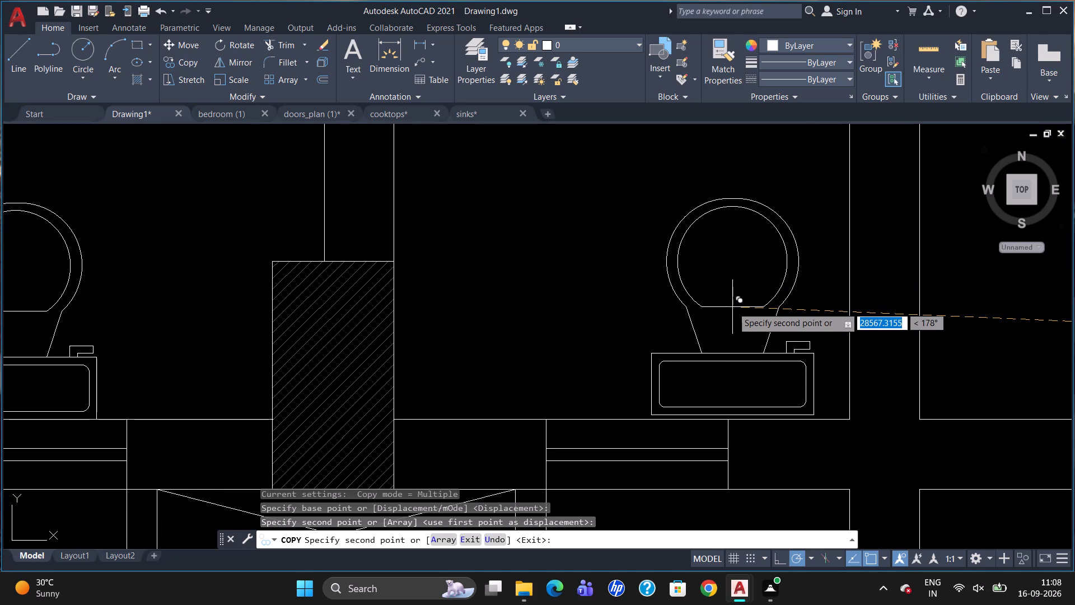
scroll(733, 306, up, 1)
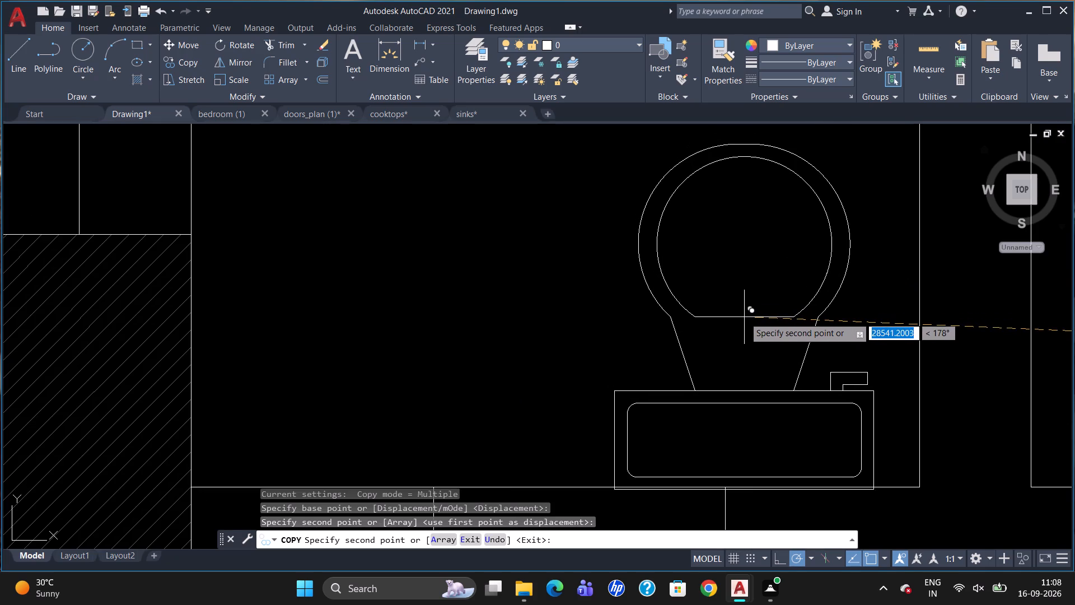
click(742, 315)
Place a toilet copy against the window wall in the right-hand flat's lower-left bathroom.
scroll(468, 230, down, 4)
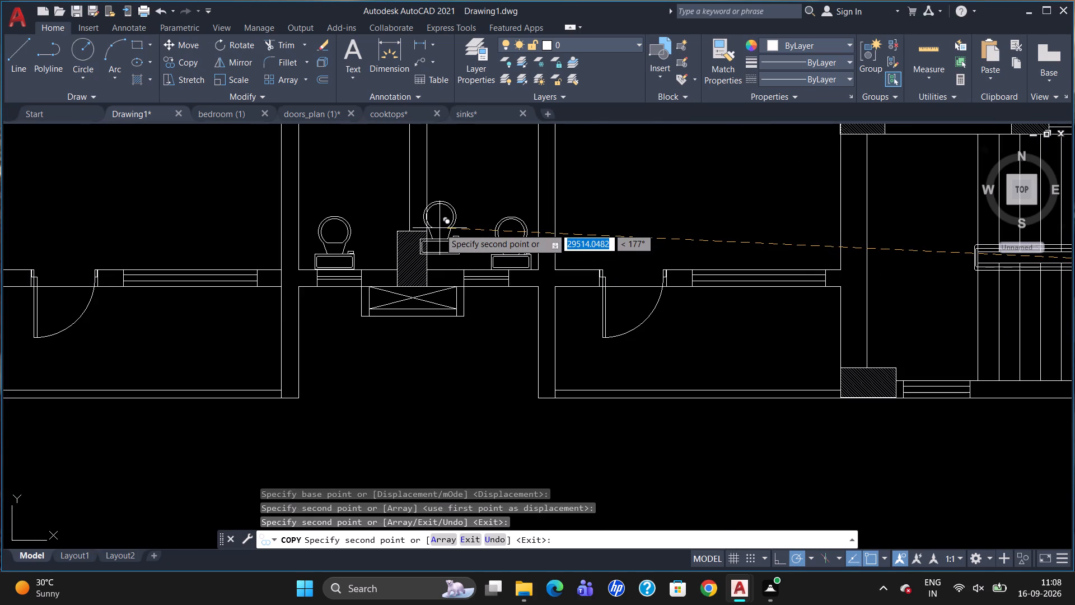
scroll(434, 227, down, 2)
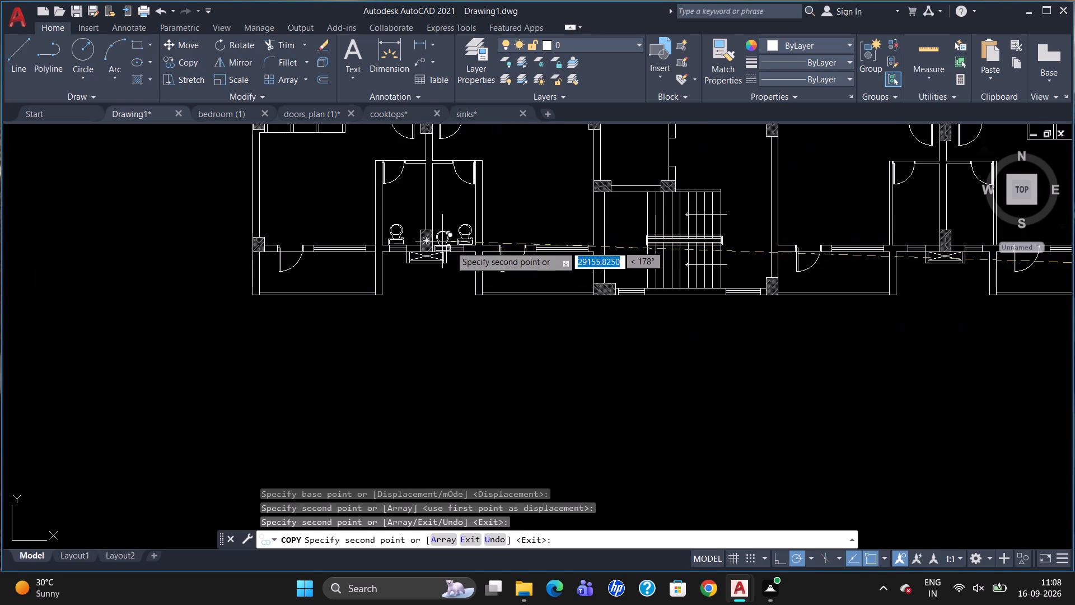
scroll(877, 211, up, 2)
scroll(623, 215, down, 3)
scroll(711, 212, up, 4)
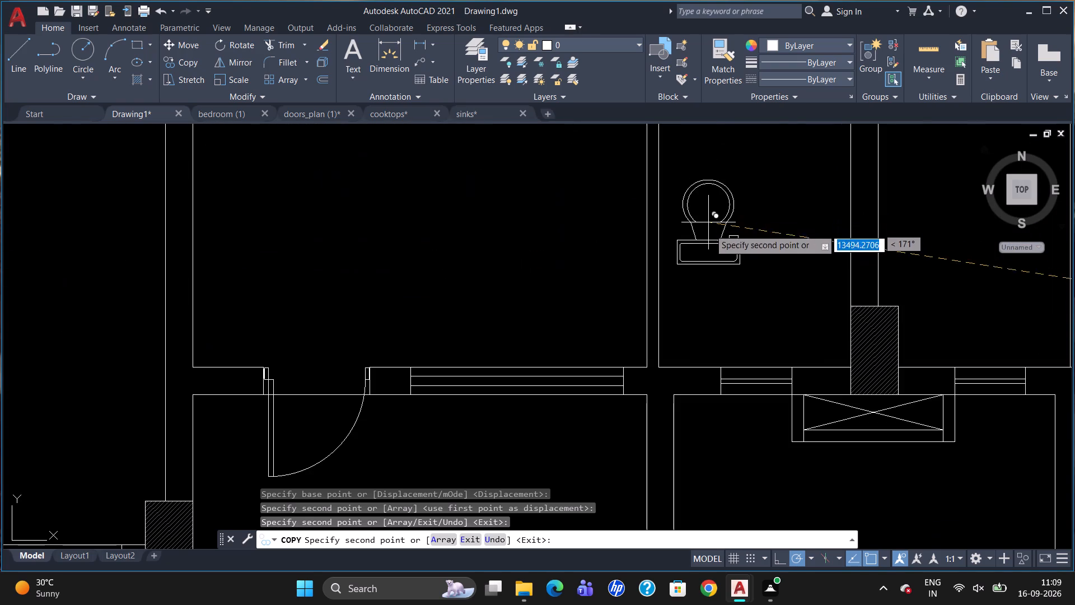
scroll(705, 308, up, 1)
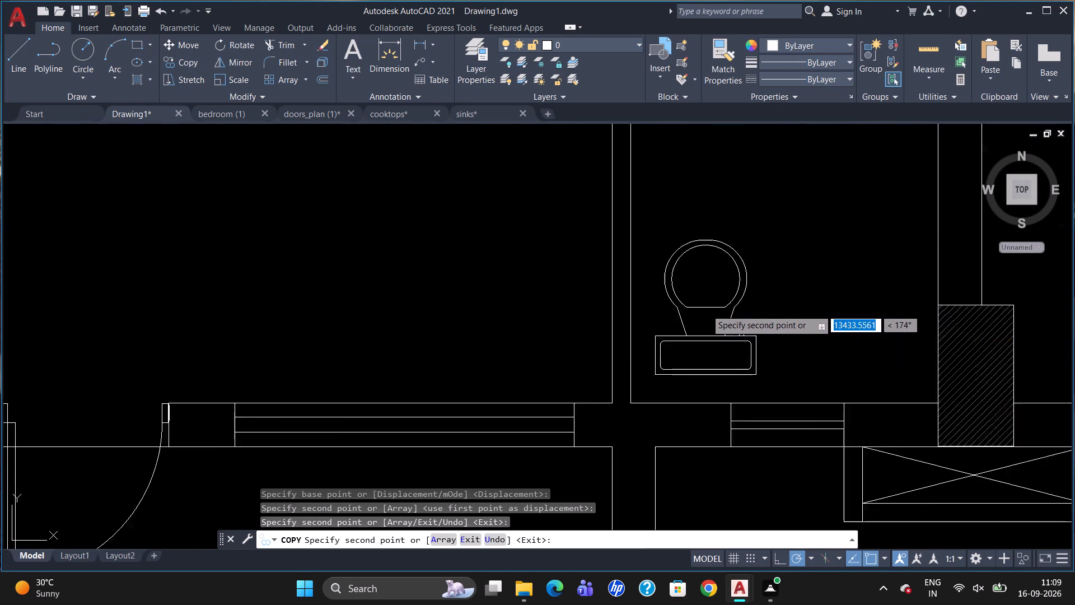
scroll(706, 309, up, 1)
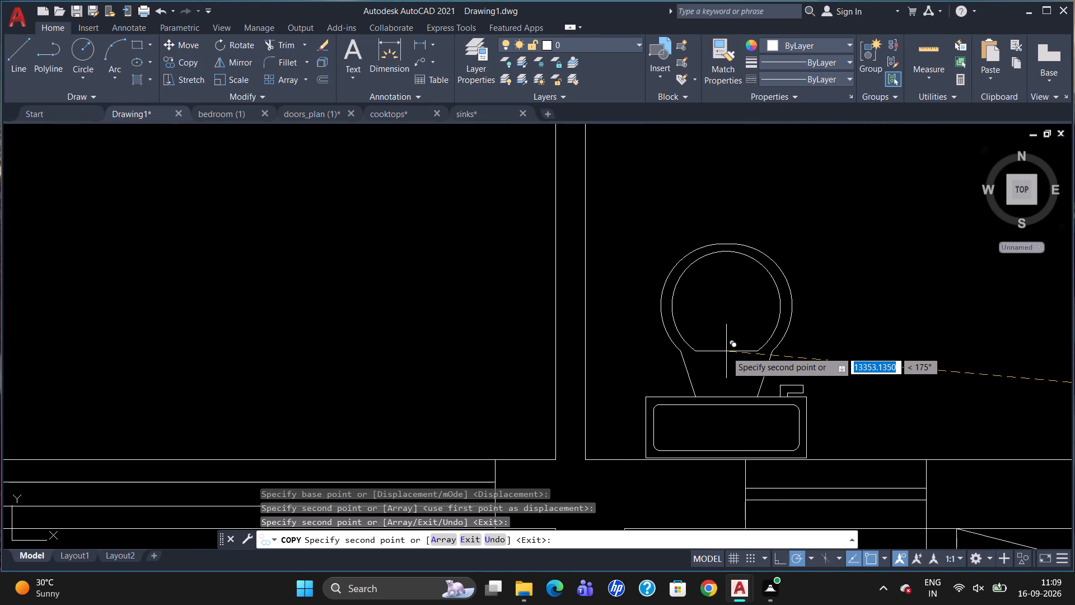
click(726, 352)
Place a toilet copy against the window wall in the right-hand flat's lower-right bathroom and finish copying.
scroll(530, 279, down, 4)
scroll(466, 281, down, 2)
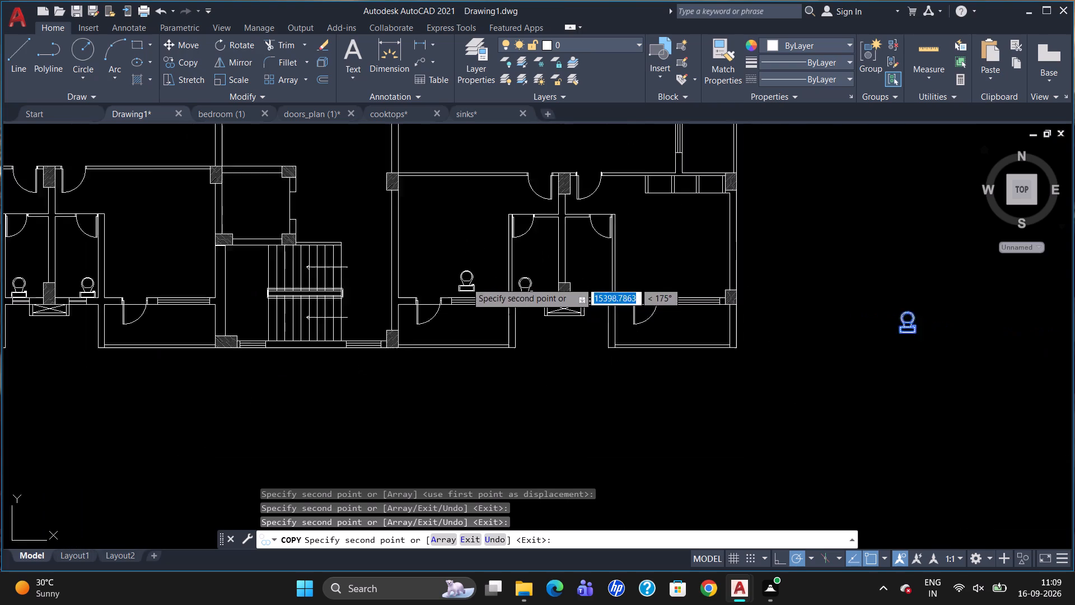
scroll(579, 282, up, 3)
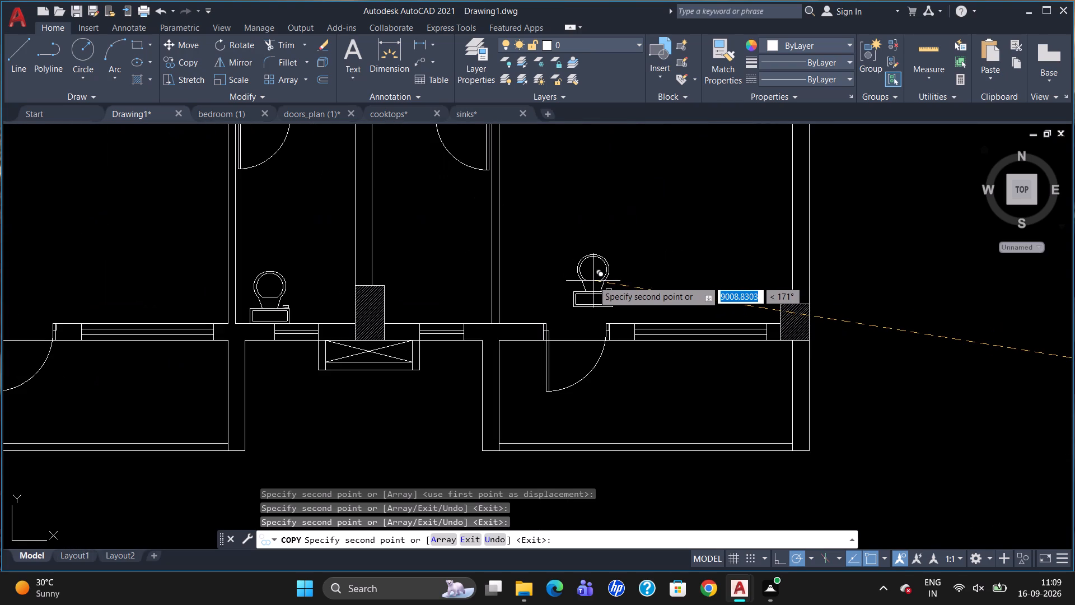
scroll(740, 282, up, 1)
scroll(738, 281, down, 3)
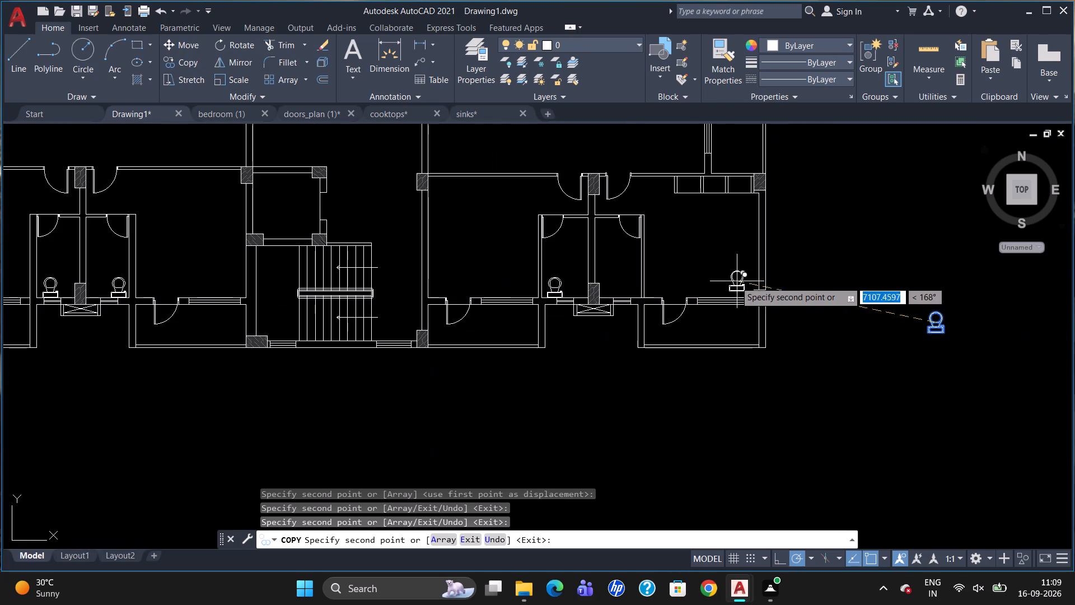
scroll(626, 288, up, 3)
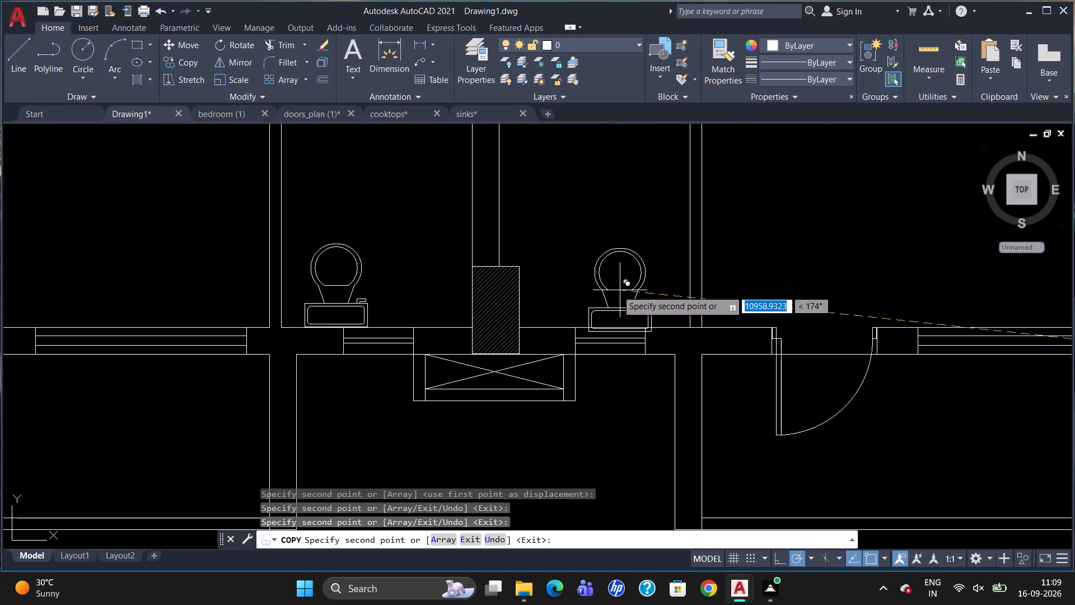
scroll(617, 290, up, 3)
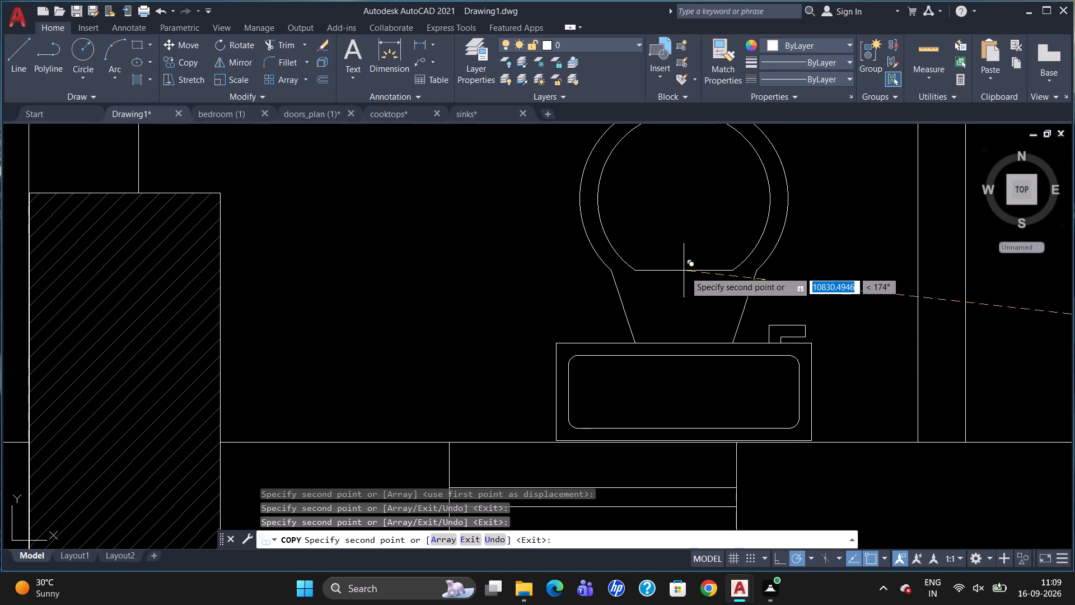
click(685, 272)
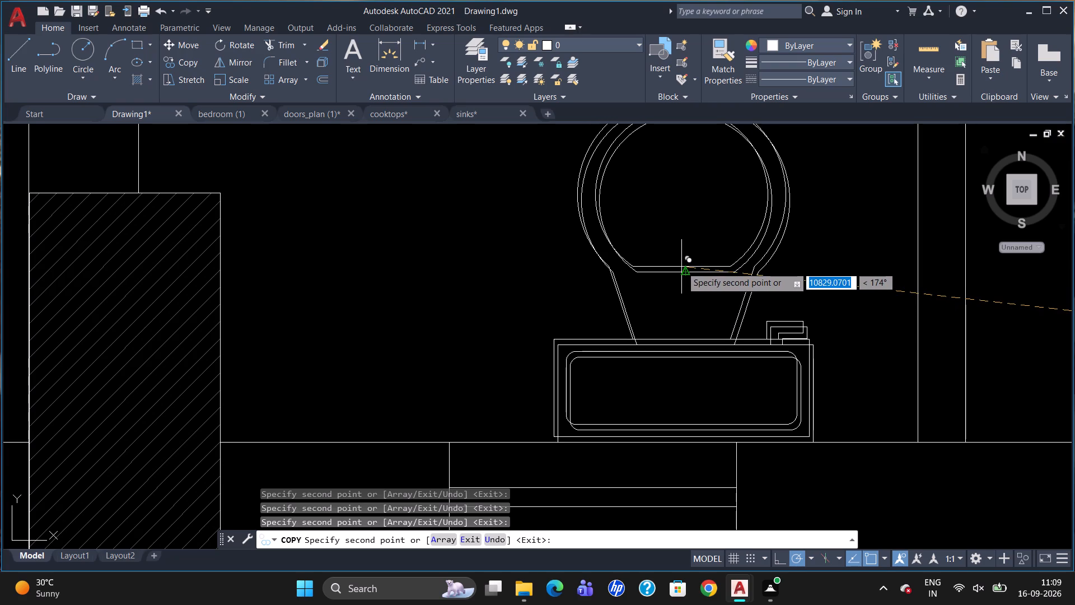
key(Escape)
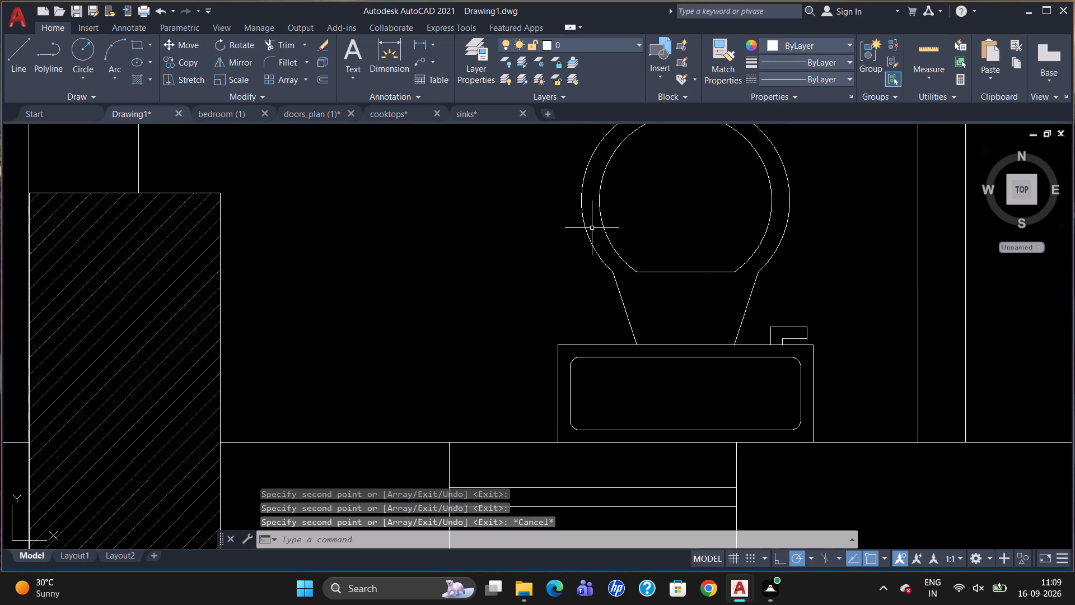
Rotate the spare toilet beside the plan by 180° so its tank faces the top of the plan.
scroll(591, 226, down, 5)
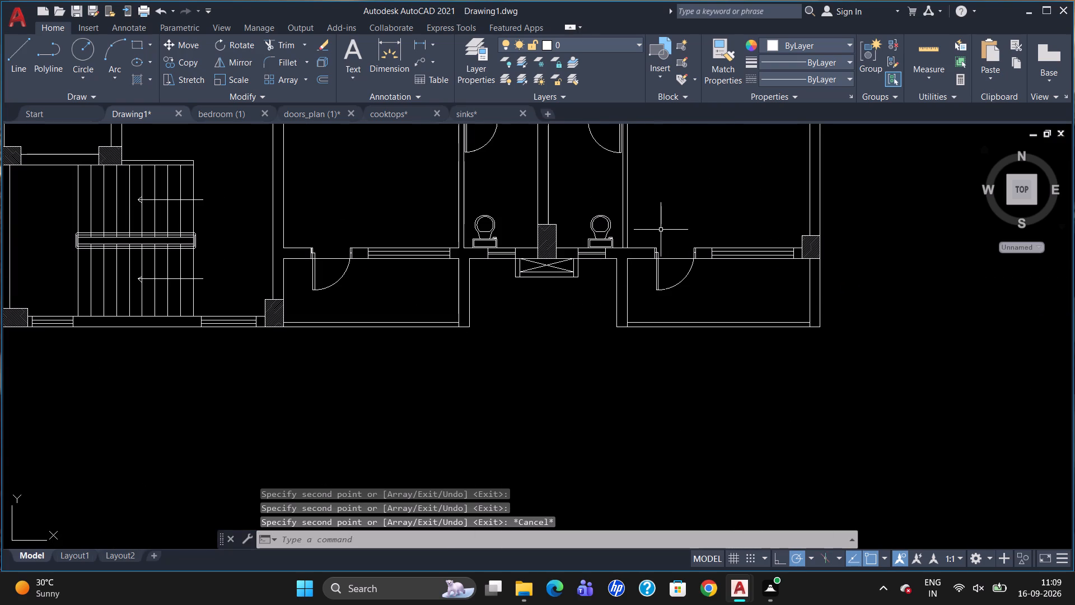
scroll(572, 257, down, 2)
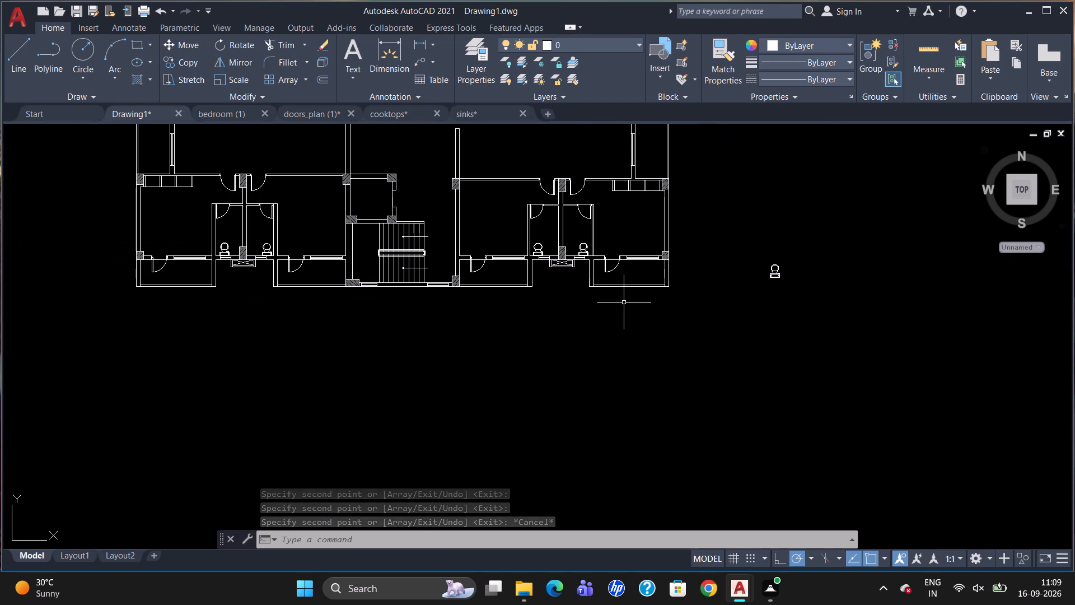
click(781, 271)
click(773, 269)
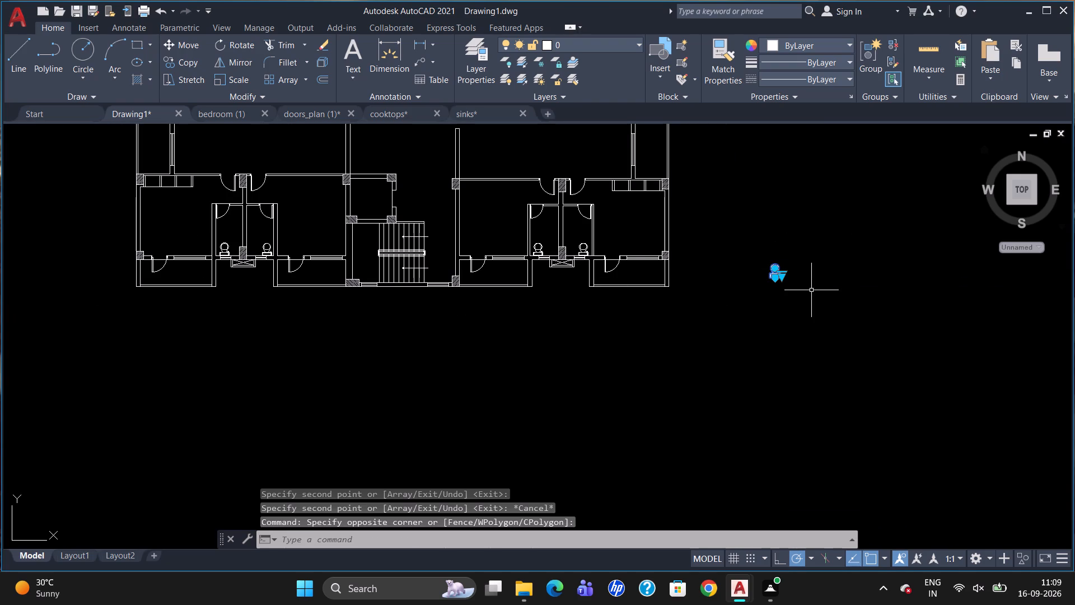
key(r)
key(o)
key(Return)
drag(774, 274, 777, 282)
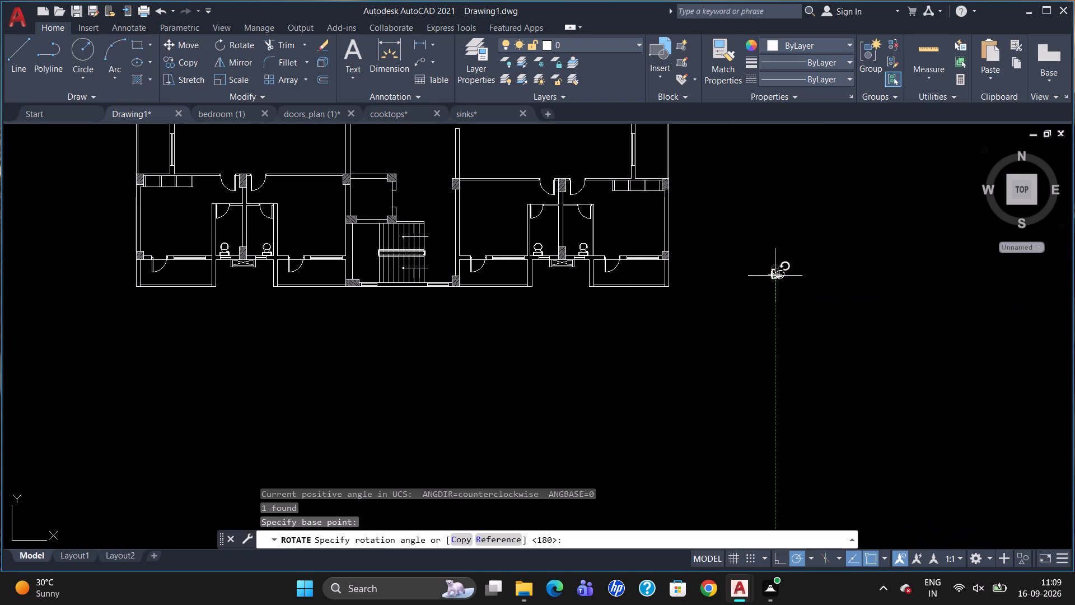
click(712, 275)
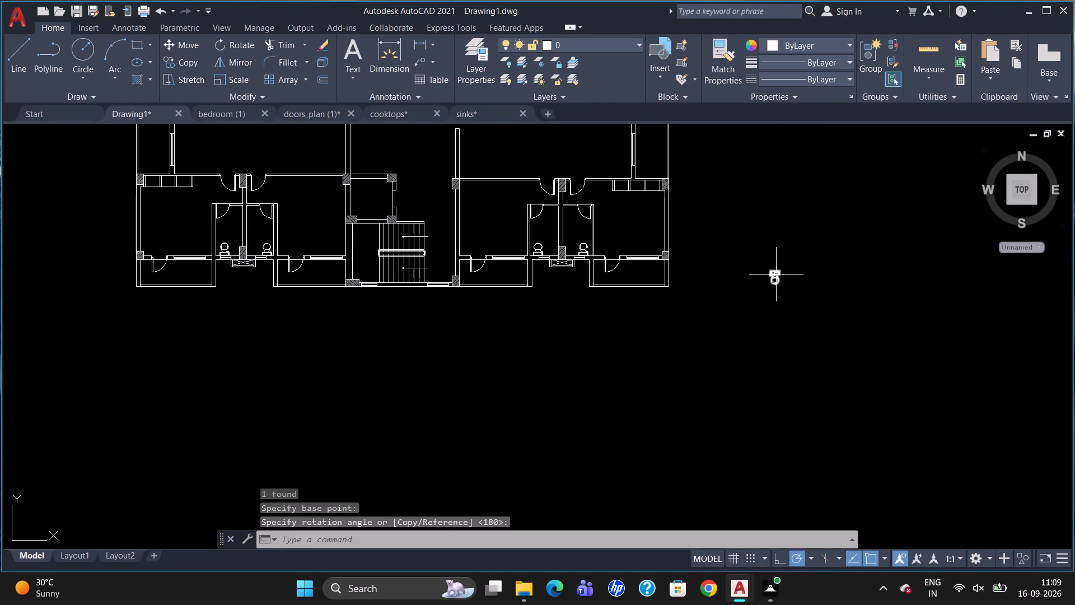
Copy the rotated spare toilet into the left-hand flat's upper-left bathroom, with its tank against the window wall.
click(775, 275)
text(CO)
key(Return)
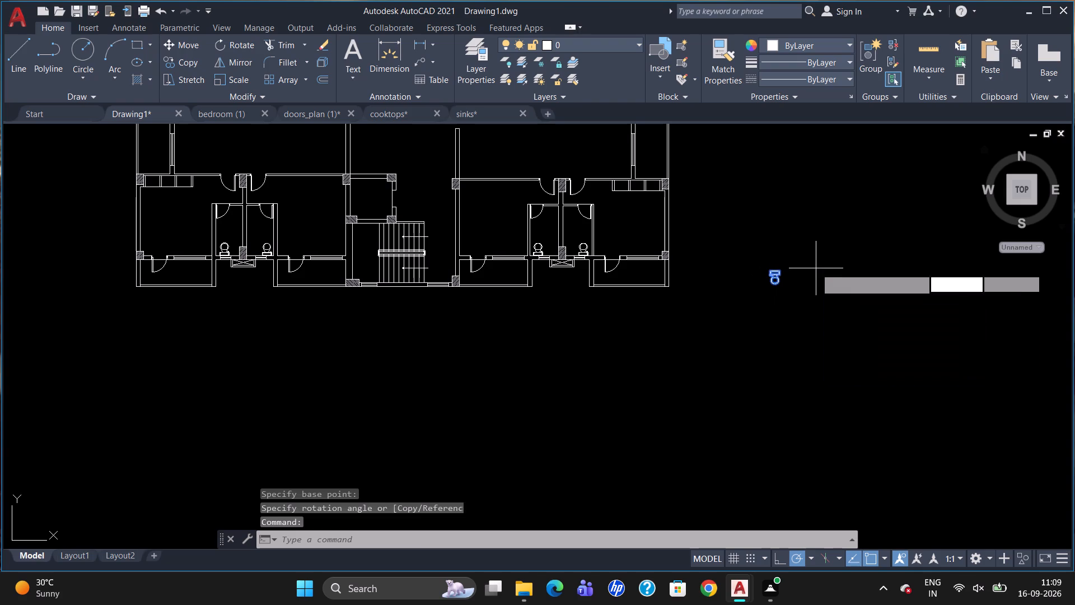
click(783, 271)
scroll(707, 282, down, 2)
scroll(599, 166, up, 3)
scroll(293, 226, up, 3)
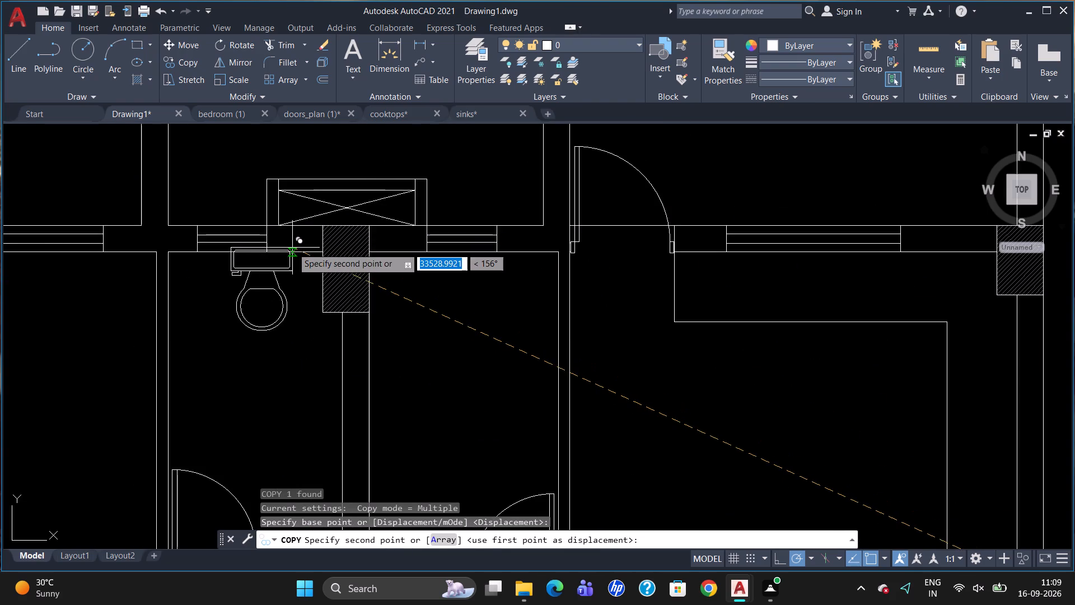
scroll(291, 251, up, 2)
scroll(246, 258, down, 3)
scroll(230, 265, up, 2)
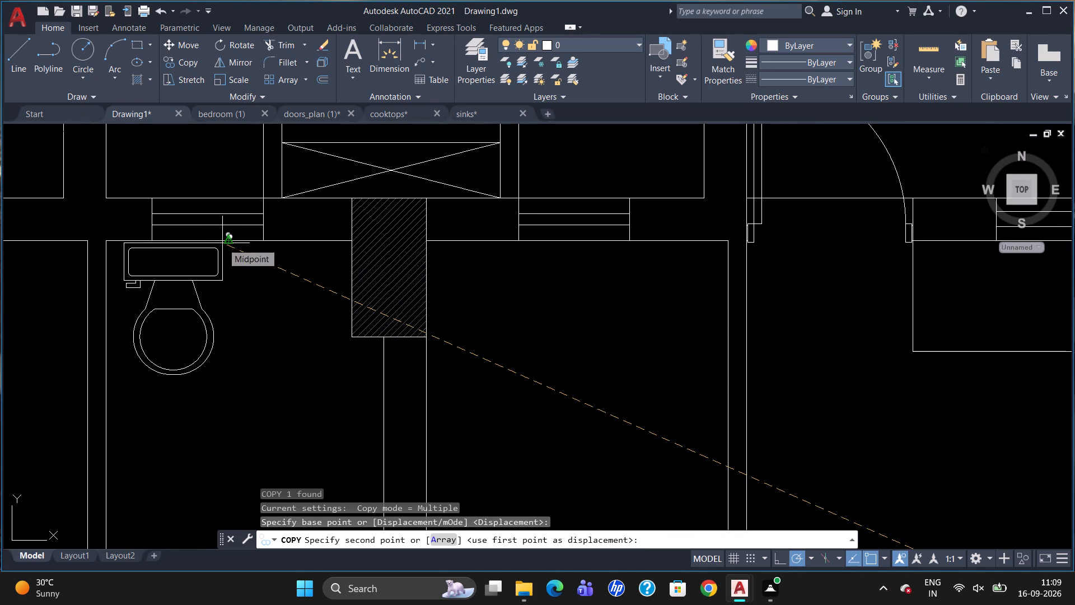
click(221, 242)
Place another toilet copy against the window wall in the right-hand flat's upper-left bathroom and finish copying.
scroll(224, 269, down, 2)
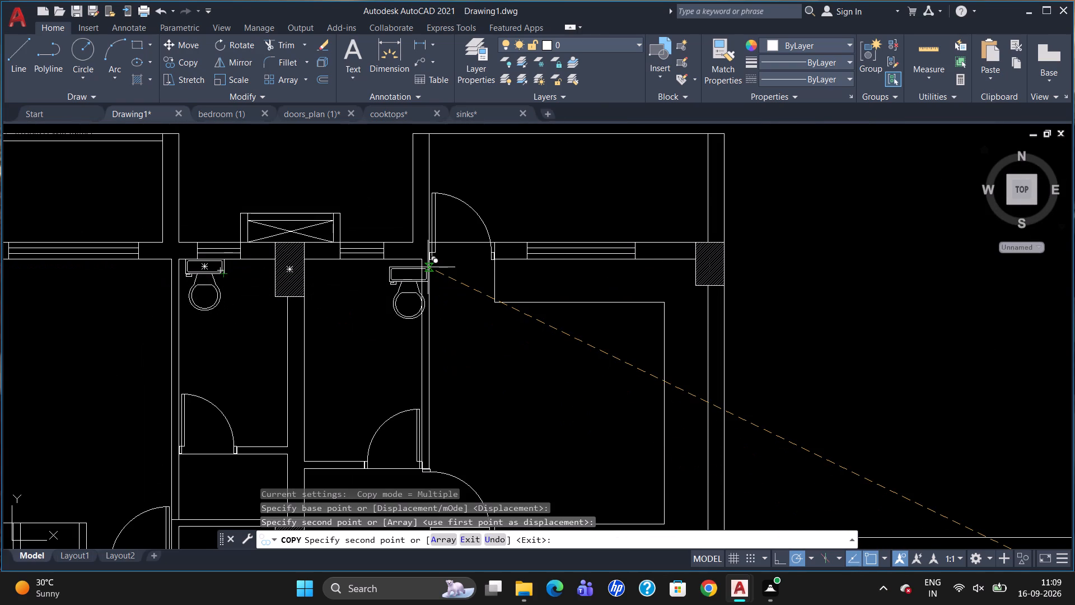
scroll(429, 277, down, 1)
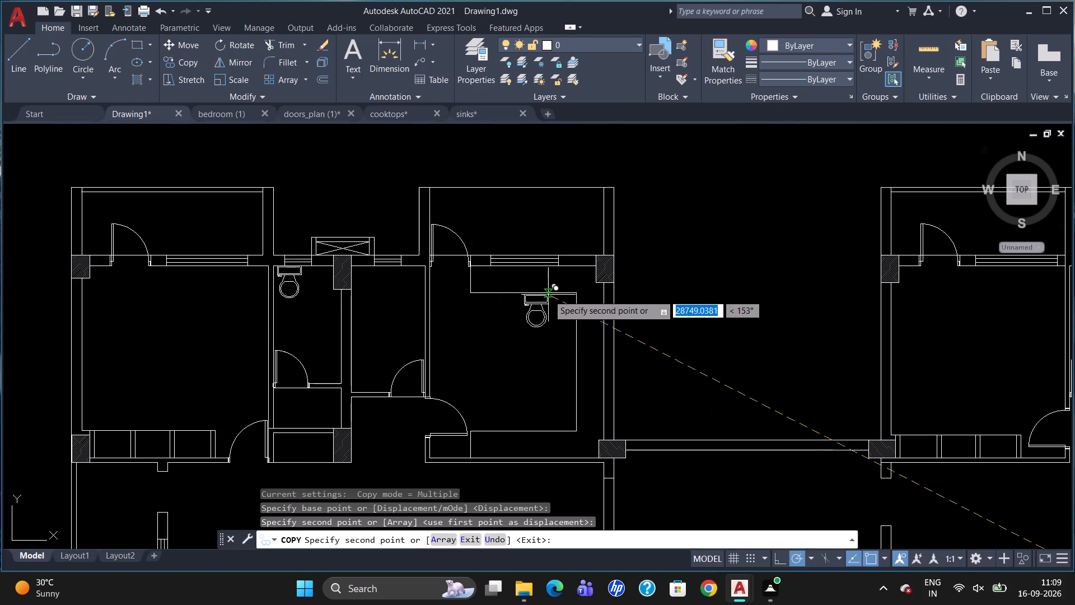
scroll(389, 276, up, 2)
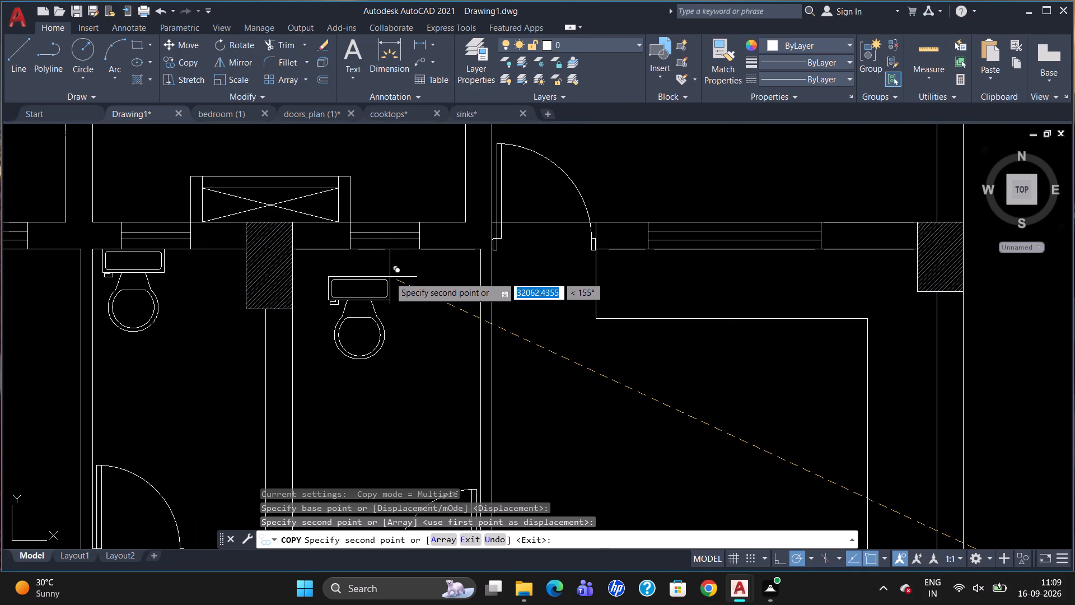
scroll(379, 272, down, 2)
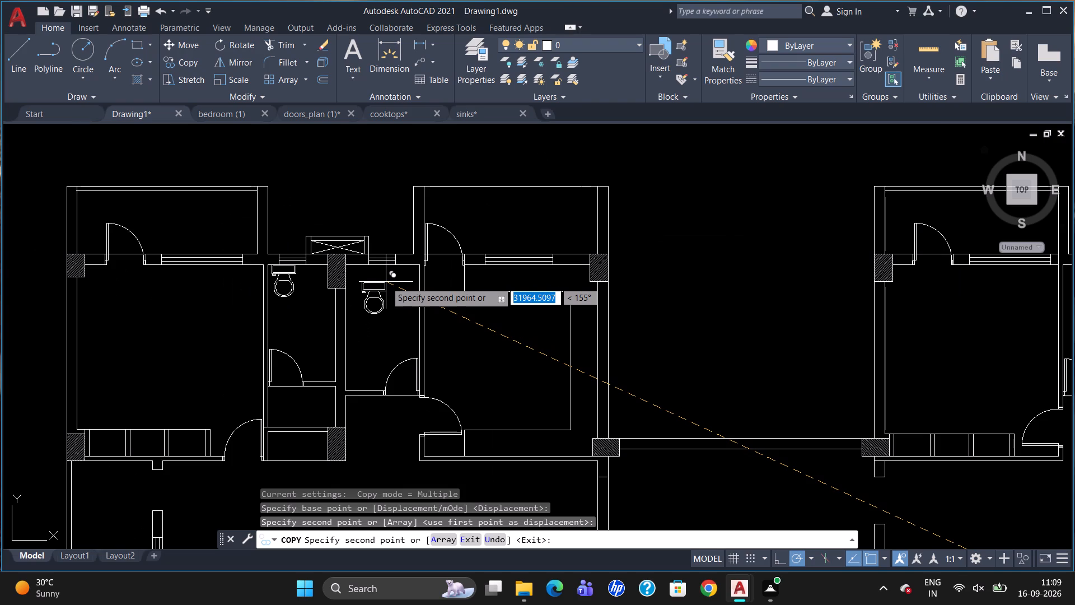
scroll(387, 283, down, 2)
scroll(707, 287, up, 3)
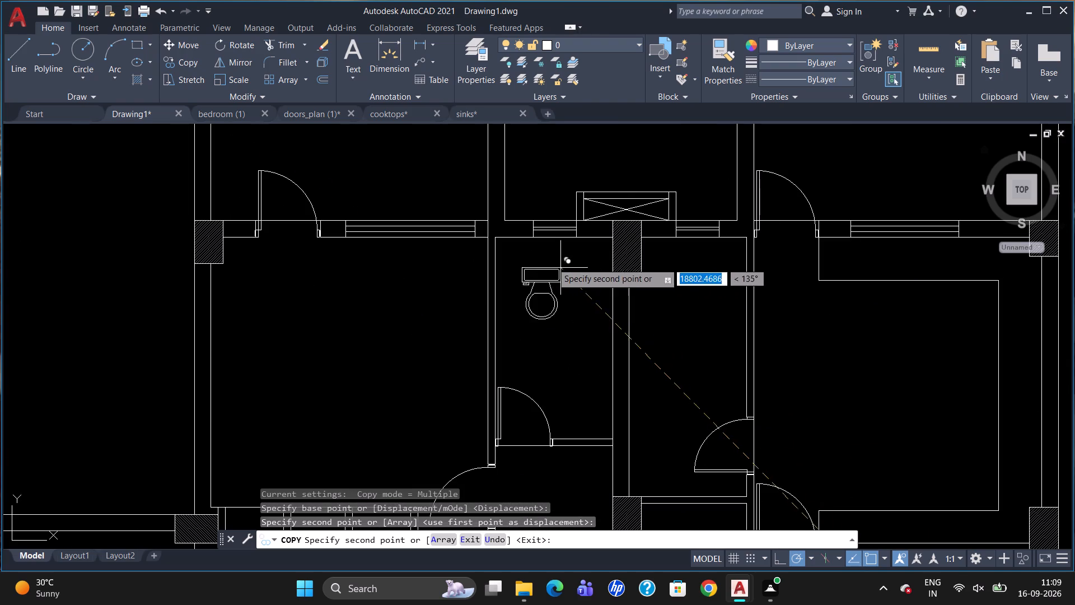
scroll(548, 257, up, 1)
click(535, 225)
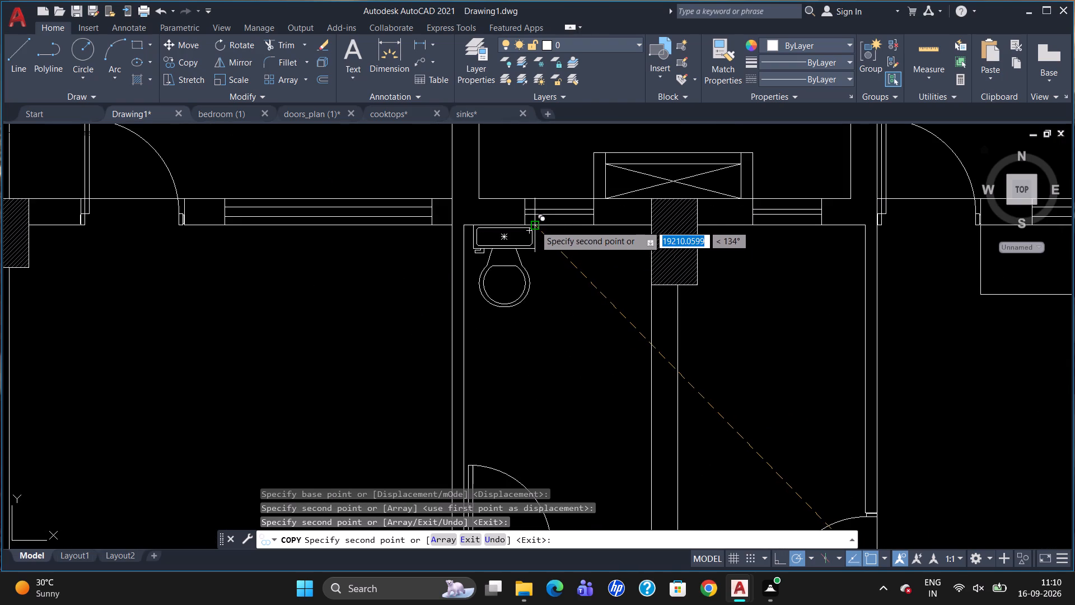
key(Escape)
Delete the spare toilet outside the right-hand flat.
scroll(652, 225, down, 3)
scroll(735, 248, down, 1)
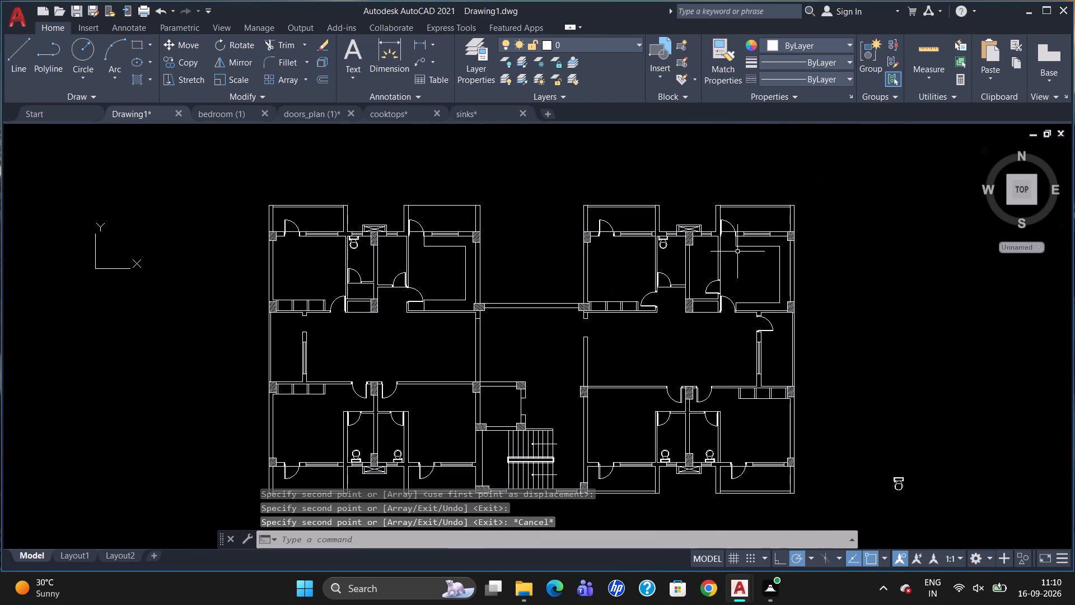
scroll(850, 375, up, 1)
scroll(782, 302, down, 1)
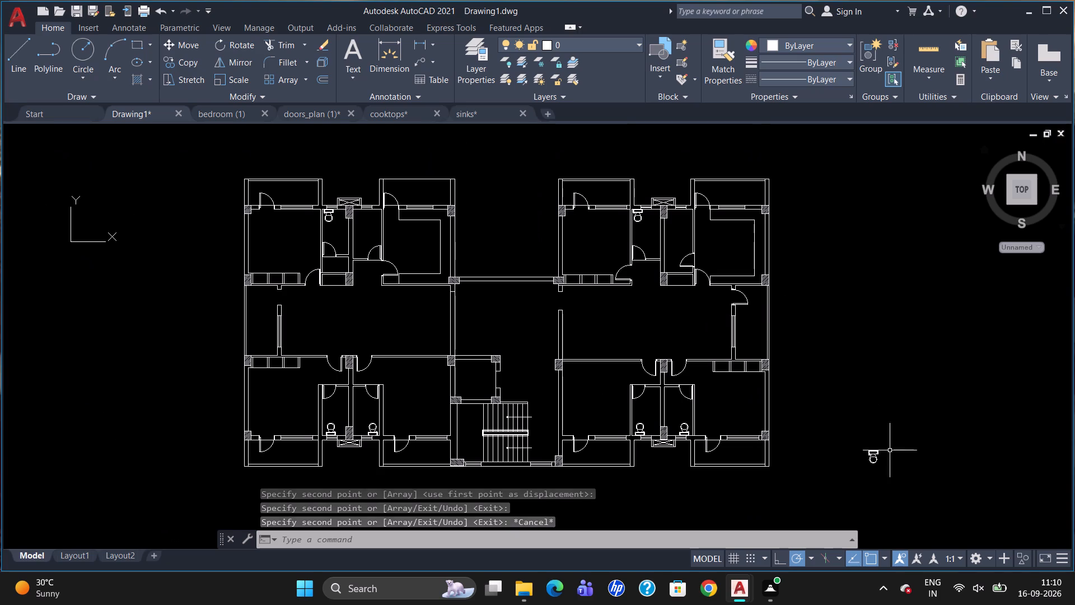
click(872, 457)
key(Delete)
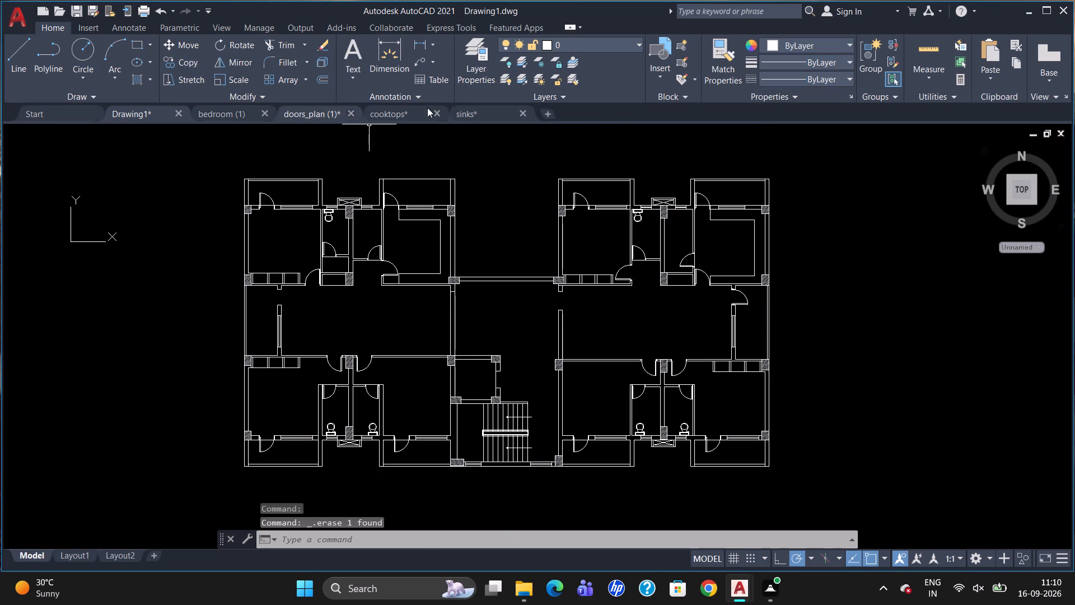
Copy an oval washbasin with a tap from the sinks drawing into the left-hand flat's lower-left bathroom, above the toilet.
click(463, 111)
scroll(476, 408, up, 2)
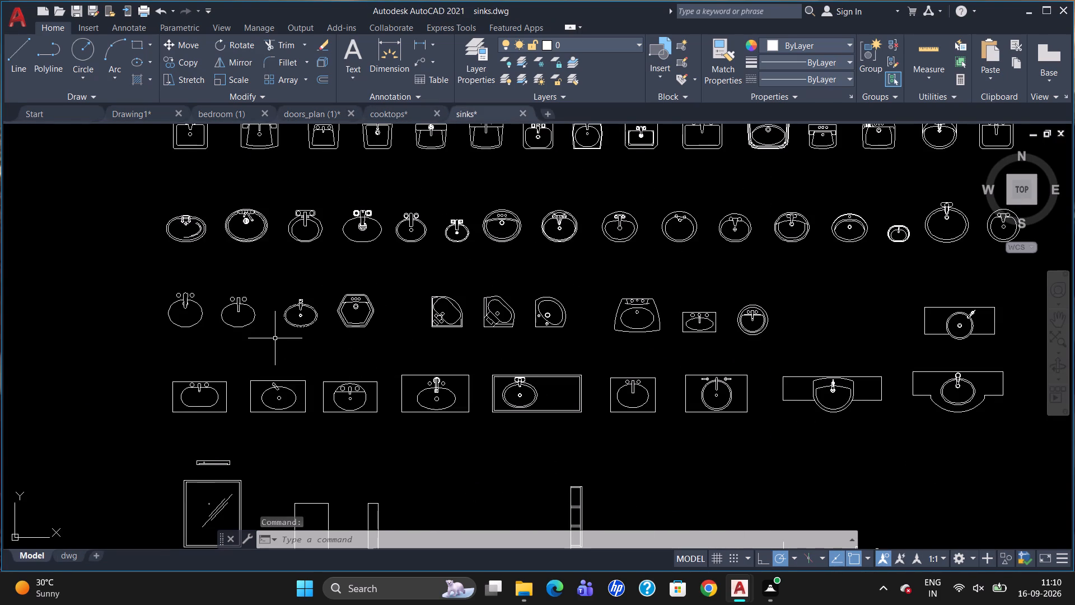
scroll(578, 266, down, 1)
scroll(816, 226, up, 2)
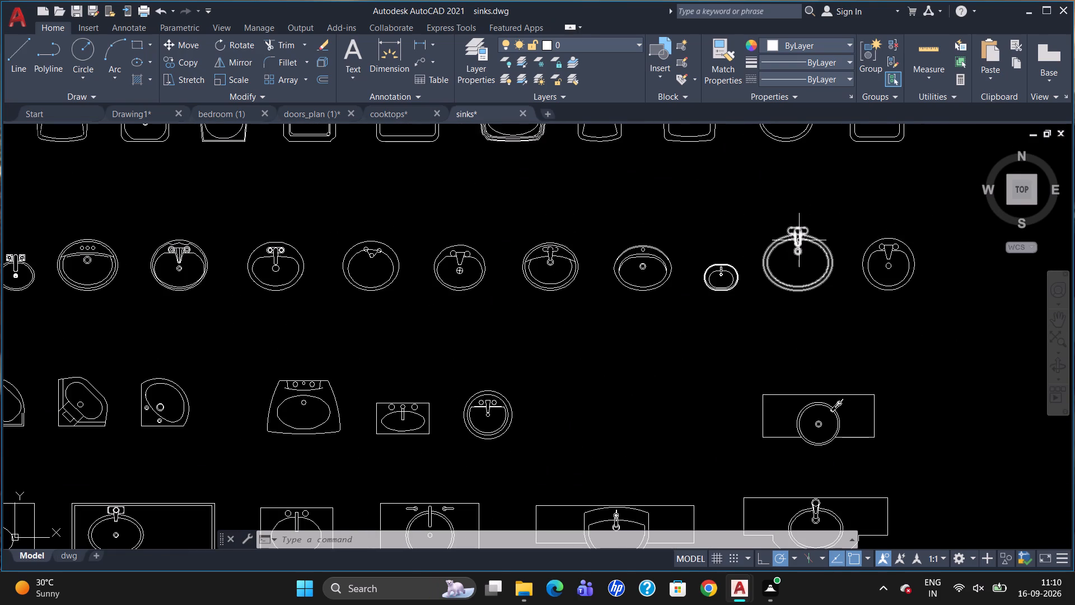
click(525, 258)
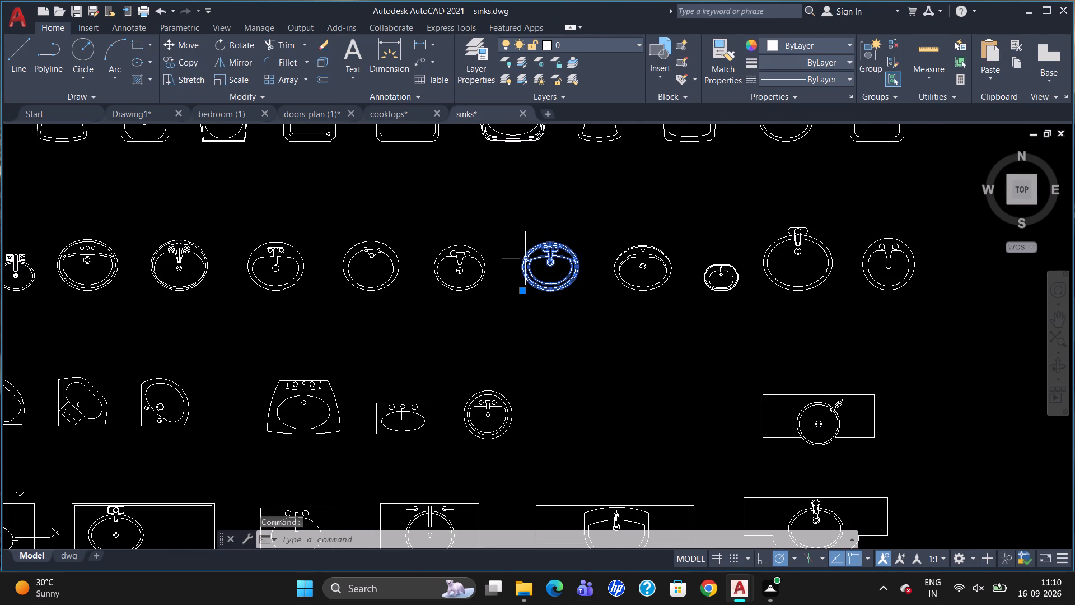
key(ctrl+c)
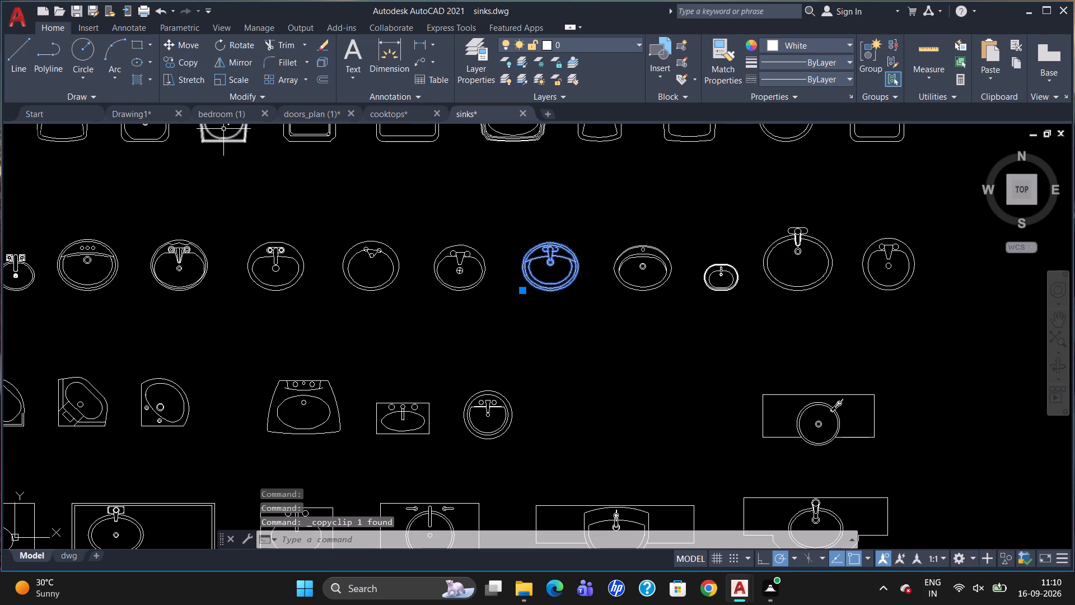
click(145, 109)
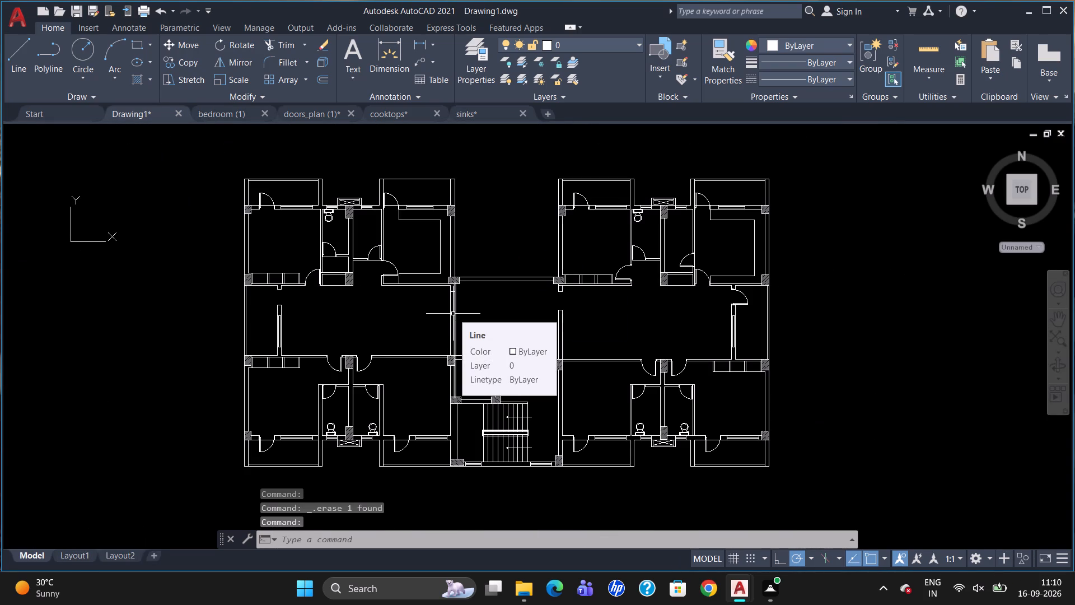
scroll(337, 403, up, 2)
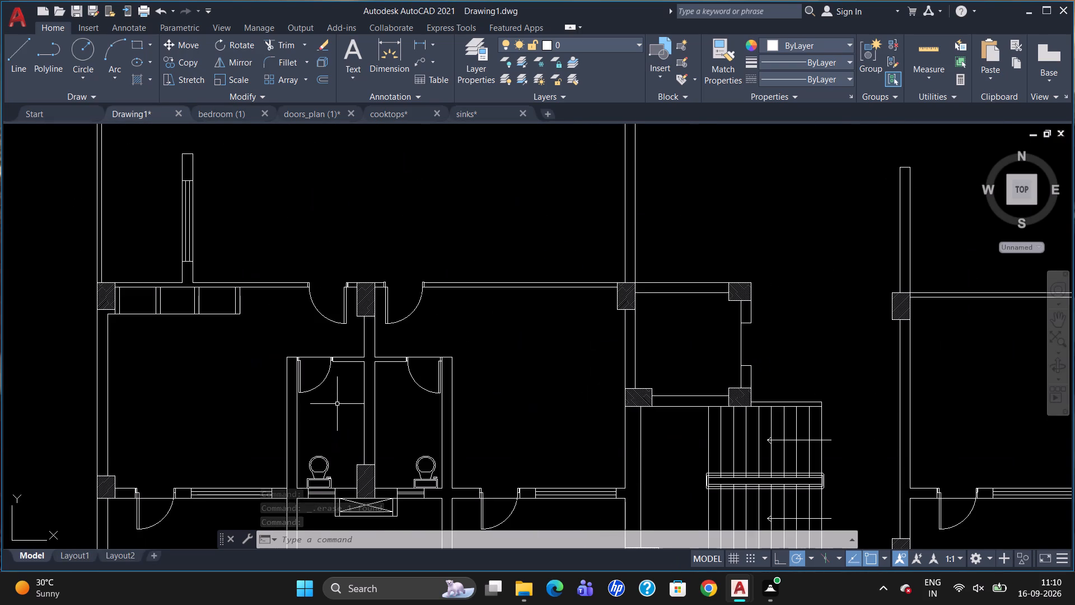
key(ctrl+v)
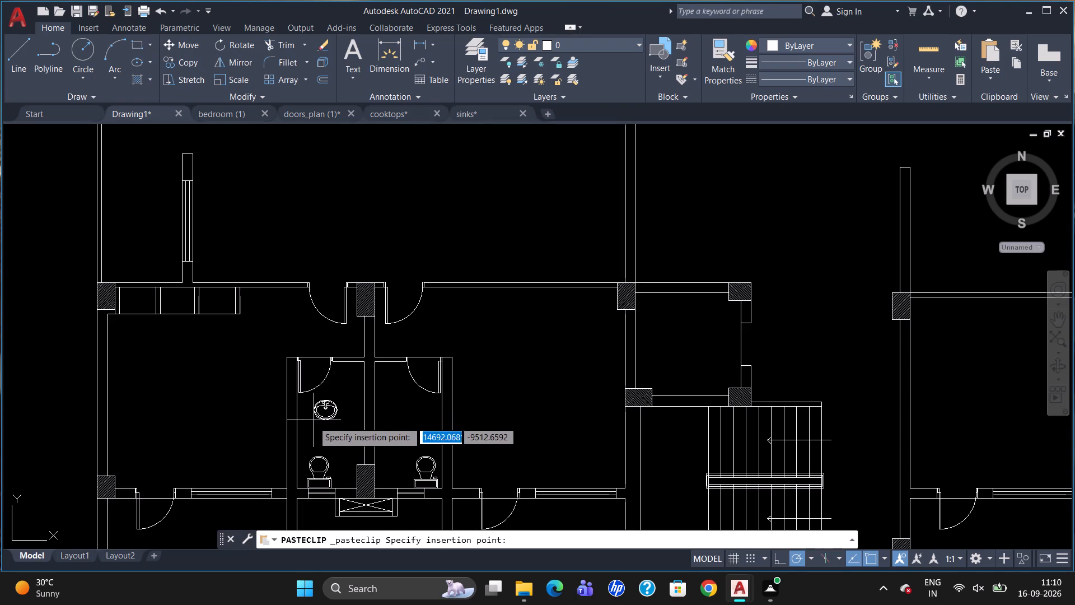
click(317, 422)
Rotate the pasted washbasin by about 264° so its tap faces the wall shared by the two bathrooms.
click(320, 405)
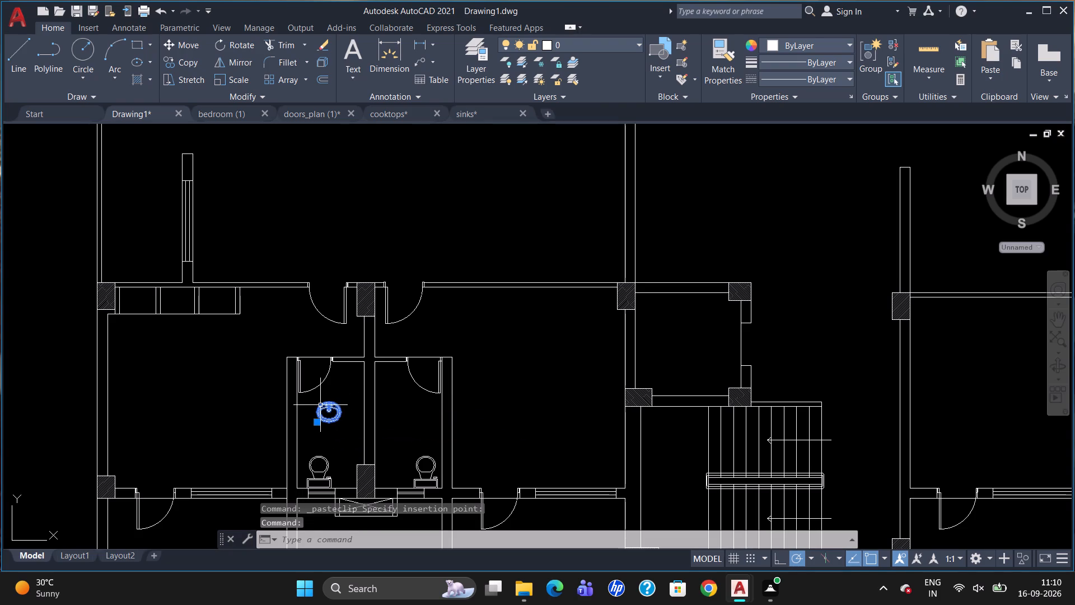
text(RO)
key(Return)
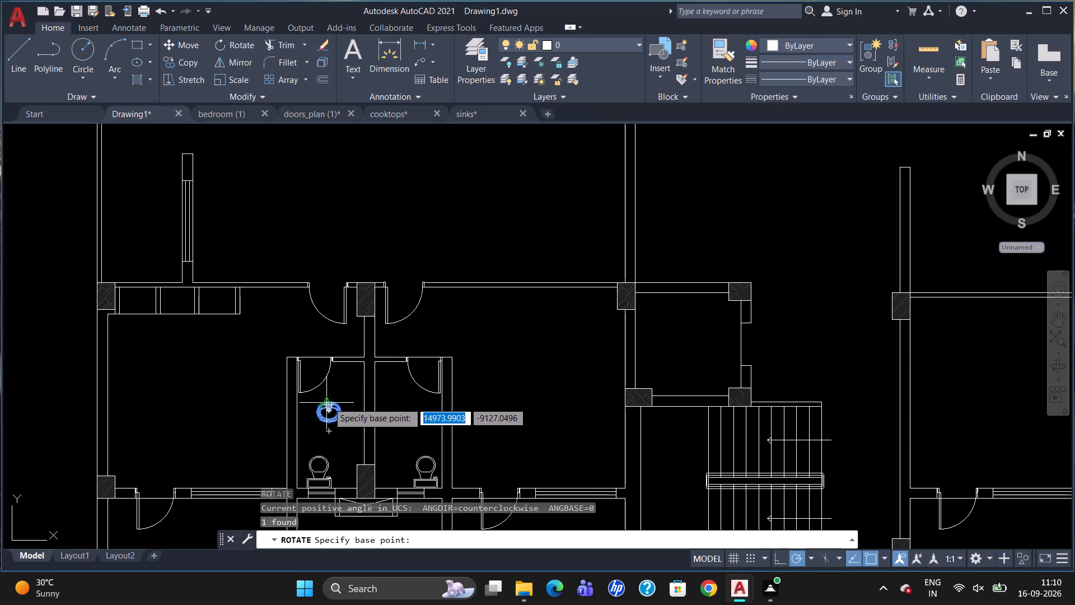
click(329, 400)
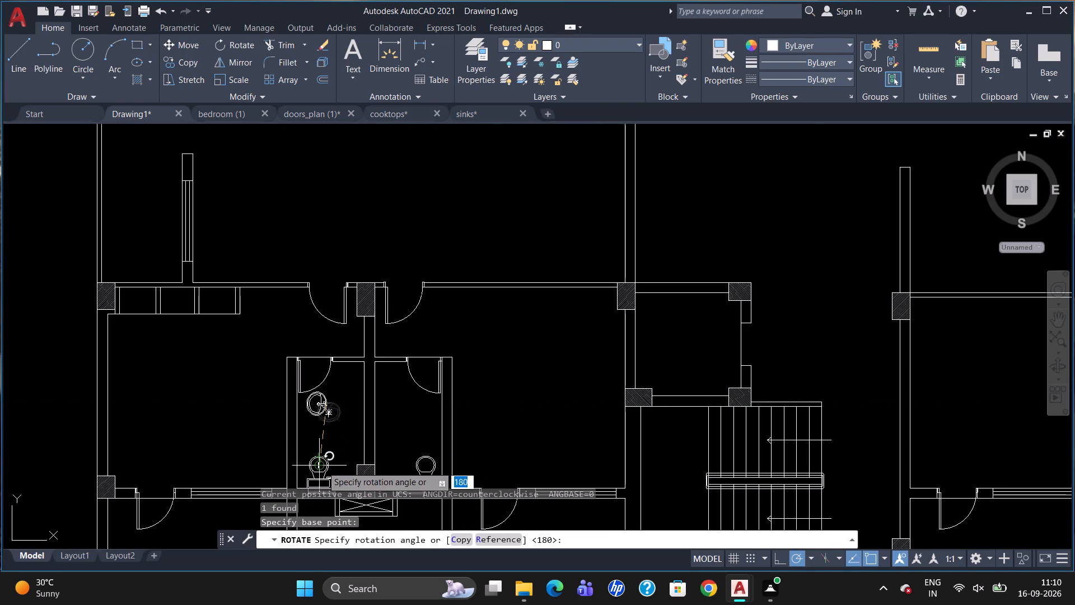
click(322, 466)
Move the washbasin beside the bathroom door, with its tap side close against the shared wall.
click(316, 404)
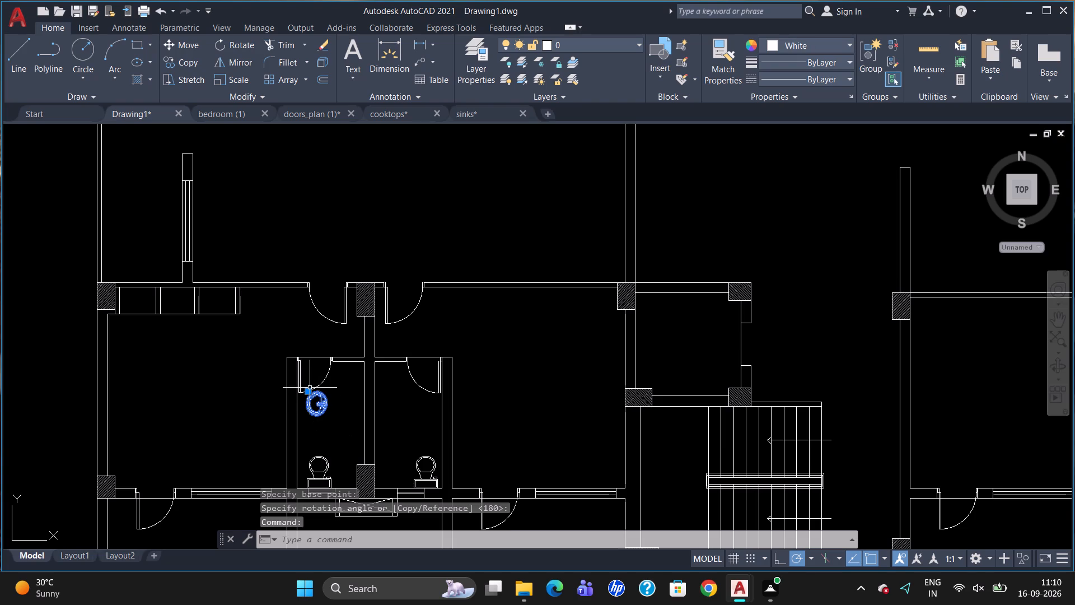
click(309, 393)
scroll(338, 377, up, 3)
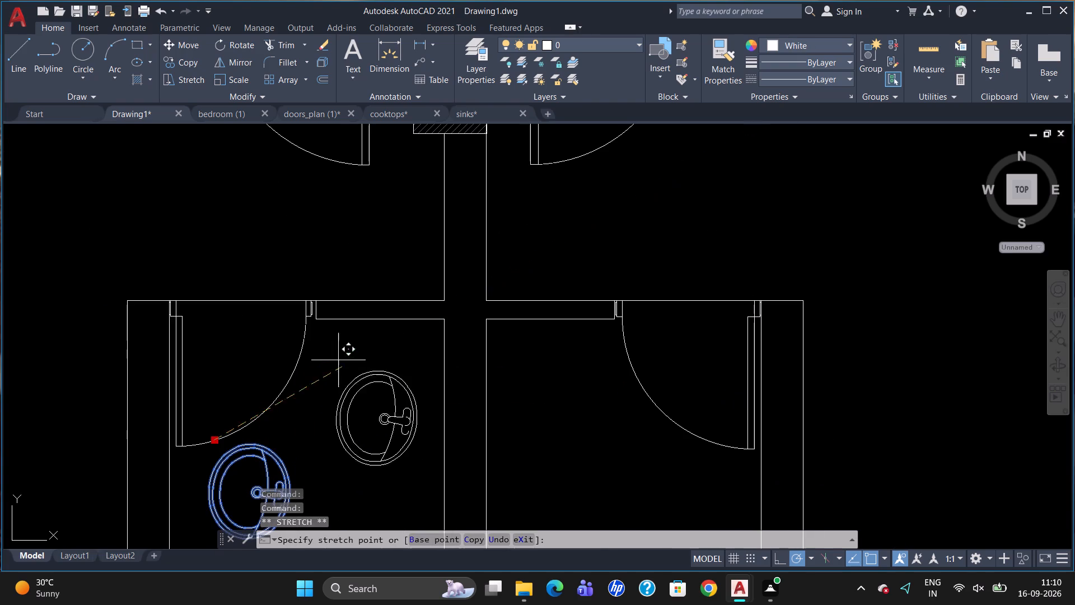
click(345, 342)
key(Escape)
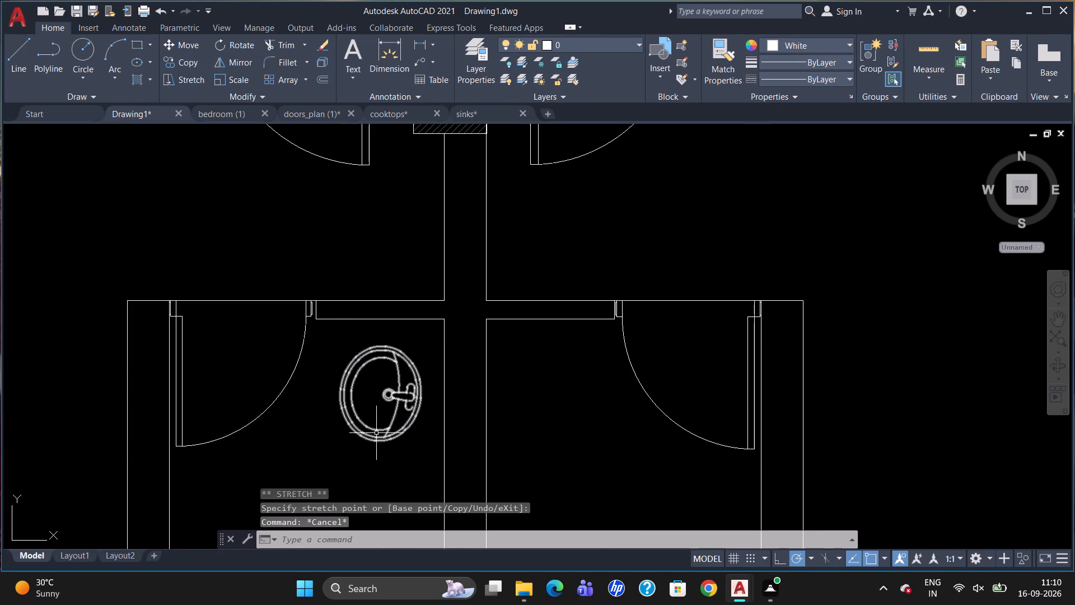
click(380, 436)
click(343, 341)
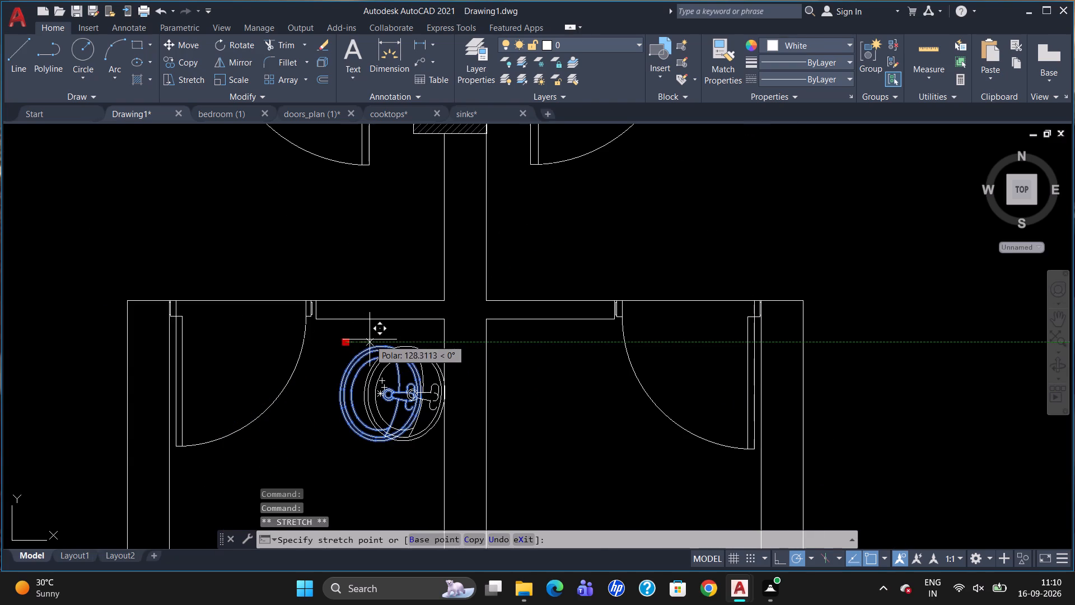
scroll(364, 336, up, 1)
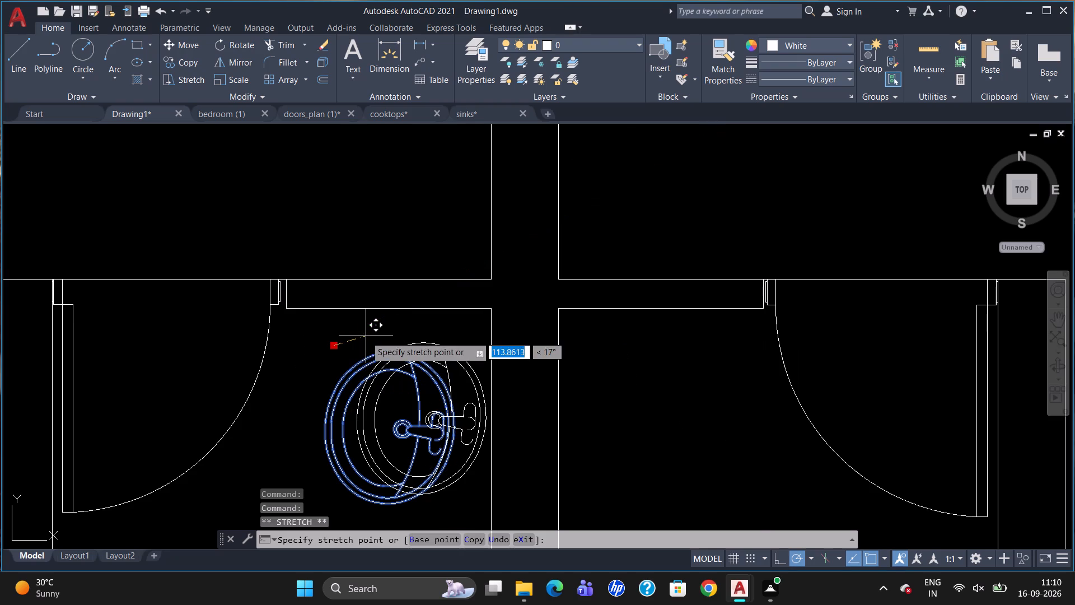
click(366, 336)
key(Escape)
Copy the washbasin across the shared wall into the left-hand flat's lower-right bathroom.
scroll(450, 268, down, 2)
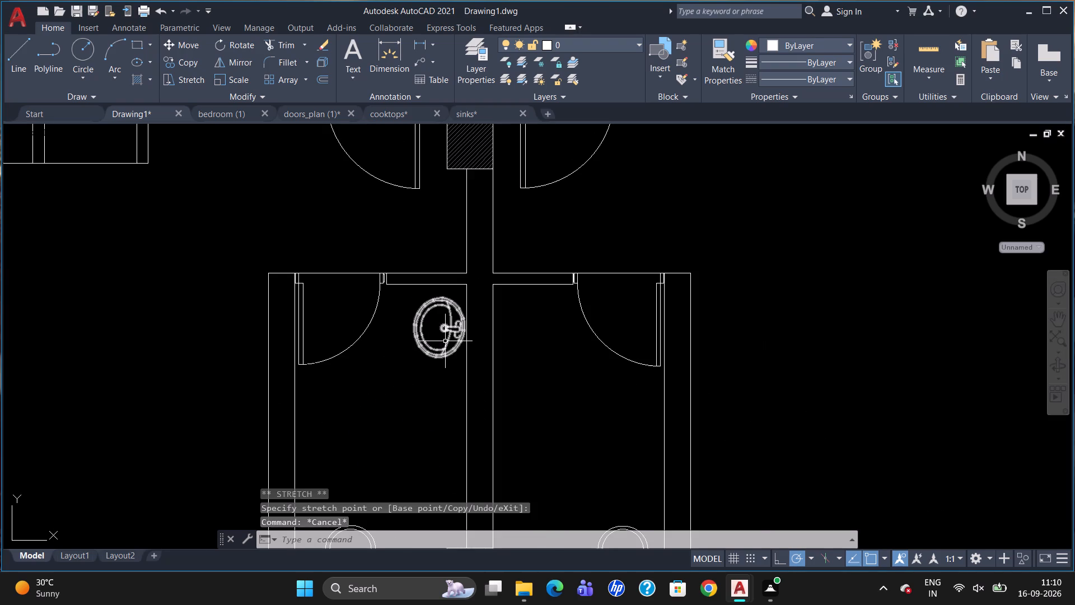
click(445, 342)
text(CO)
key(Return)
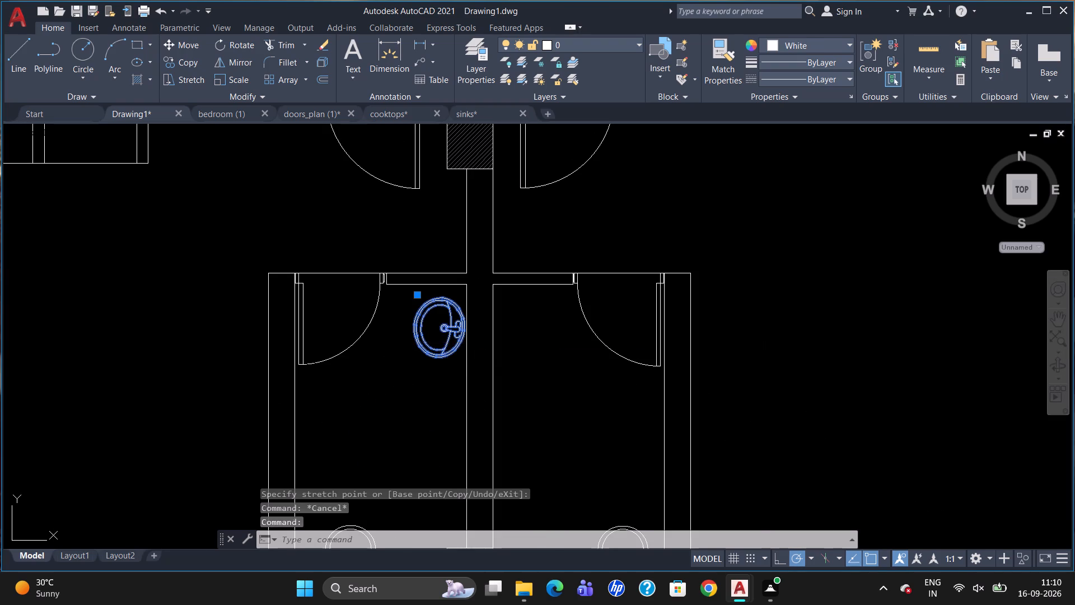
drag(445, 342, 472, 351)
click(554, 356)
key(Escape)
Rotate the copied washbasin about half a turn so its tap faces the shared wall.
click(563, 348)
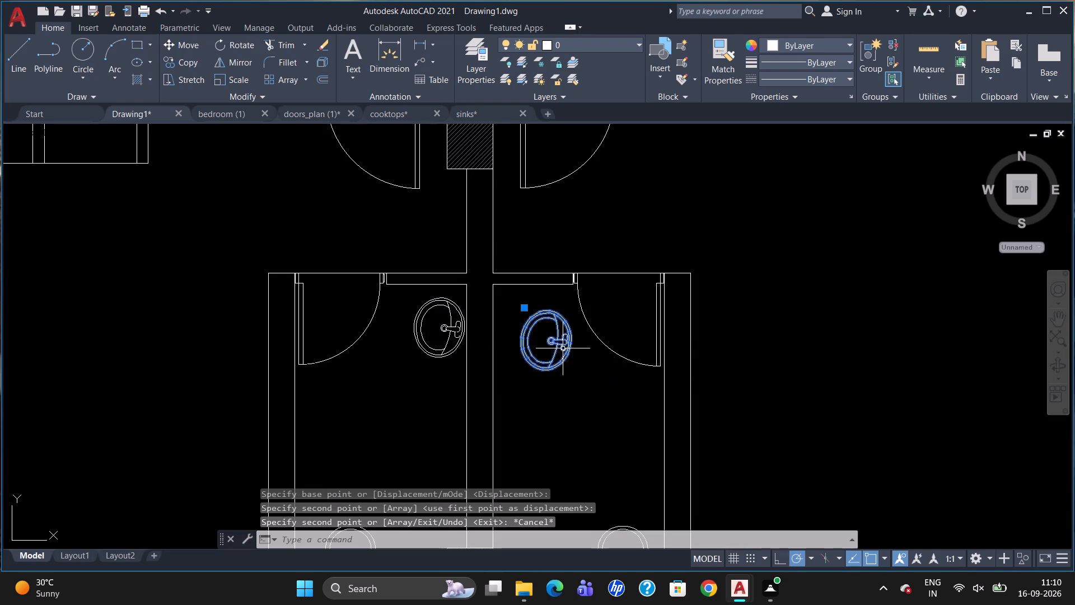
key(r)
key(o)
key(Return)
drag(562, 349, 576, 374)
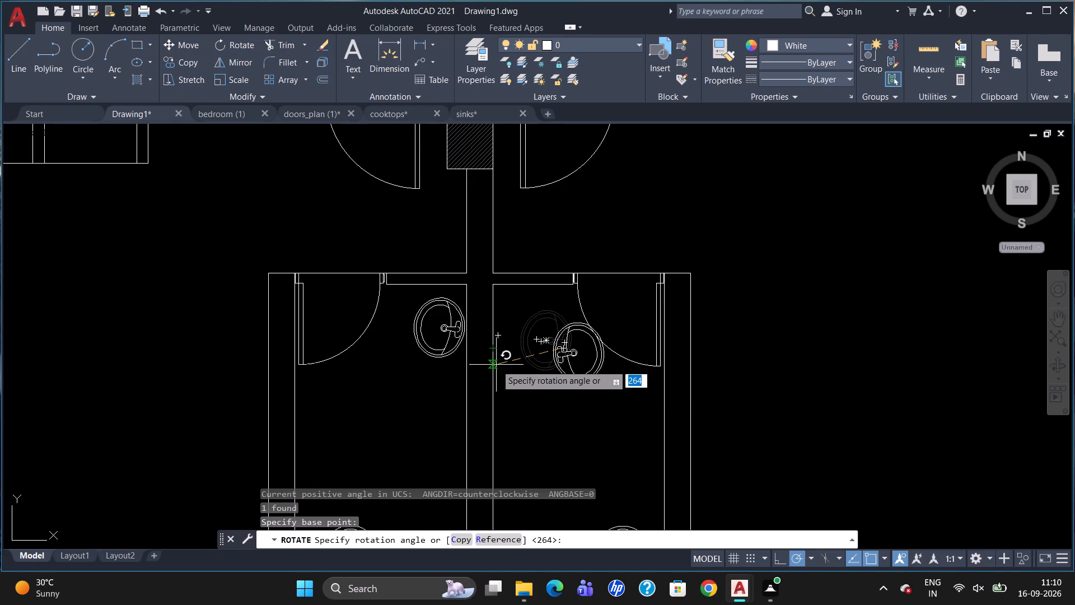
scroll(497, 348, up, 2)
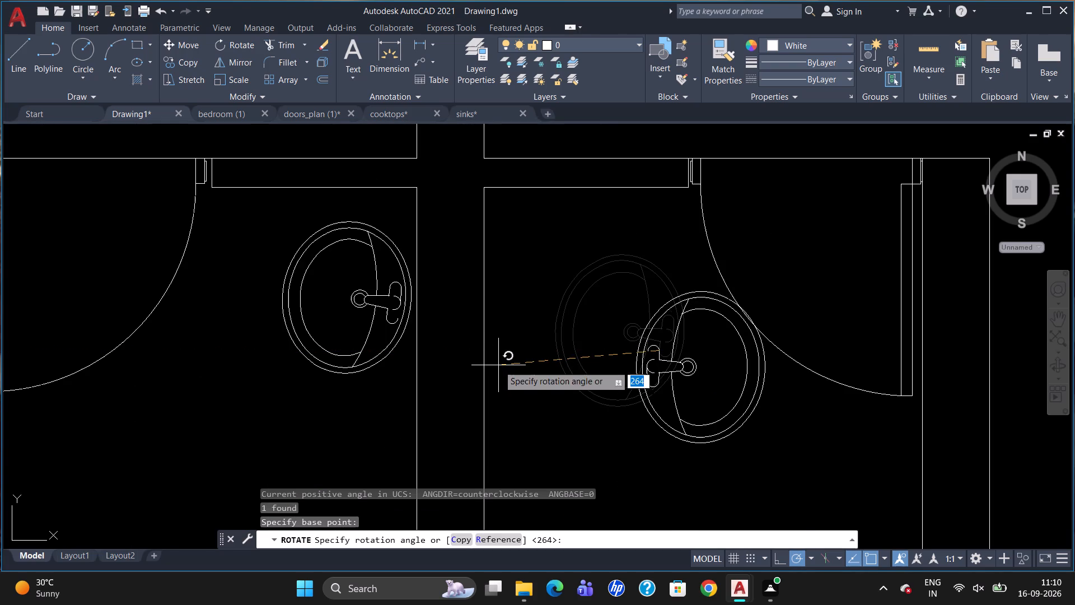
click(498, 350)
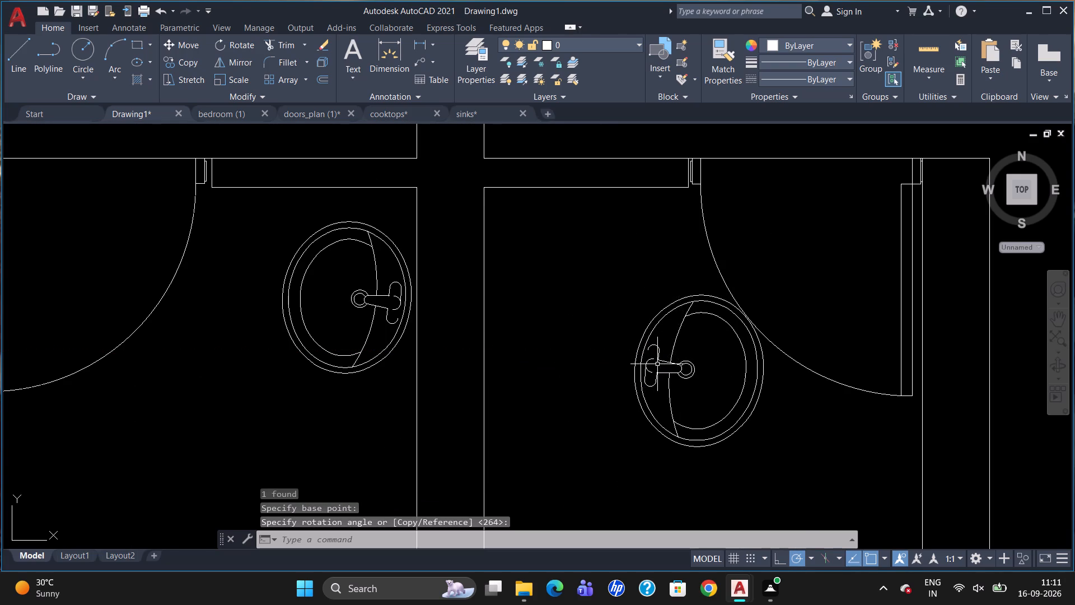
Move the rotated washbasin close to the shared wall, level with the basin in the adjoining bathroom.
click(660, 360)
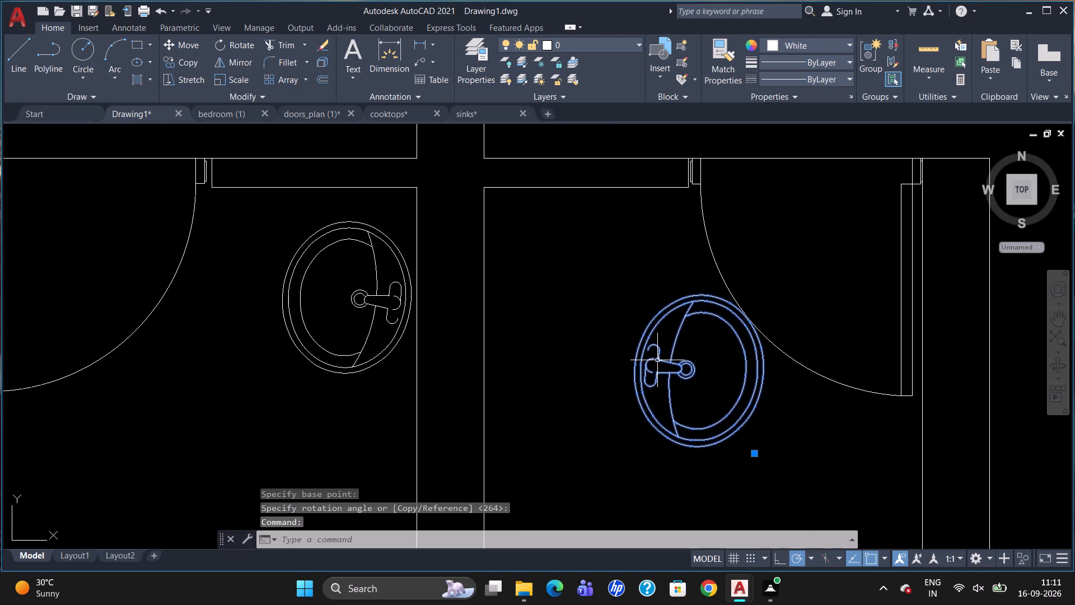
click(753, 452)
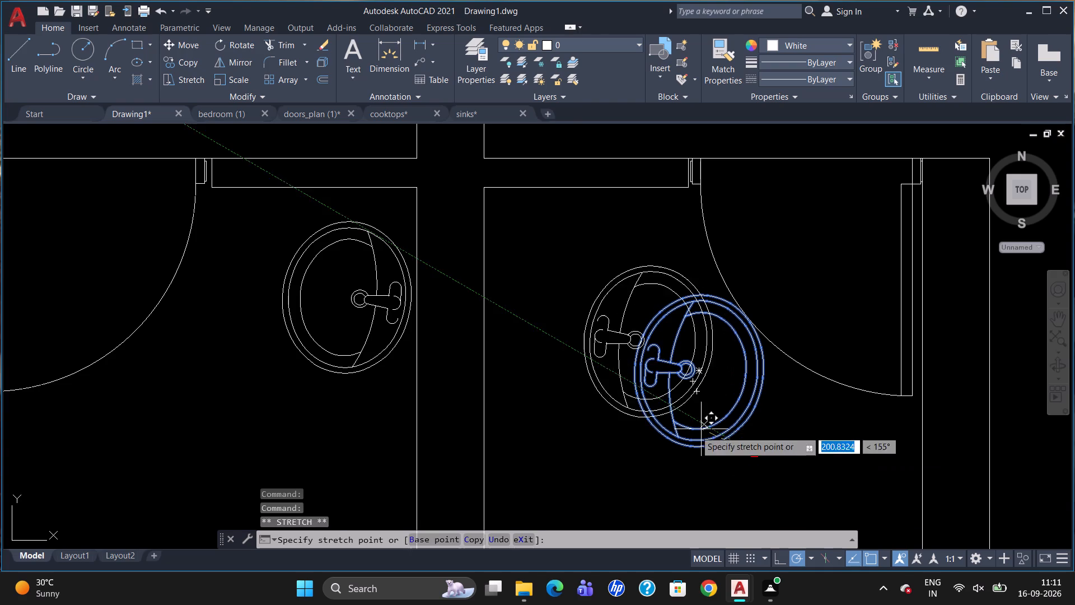
click(616, 387)
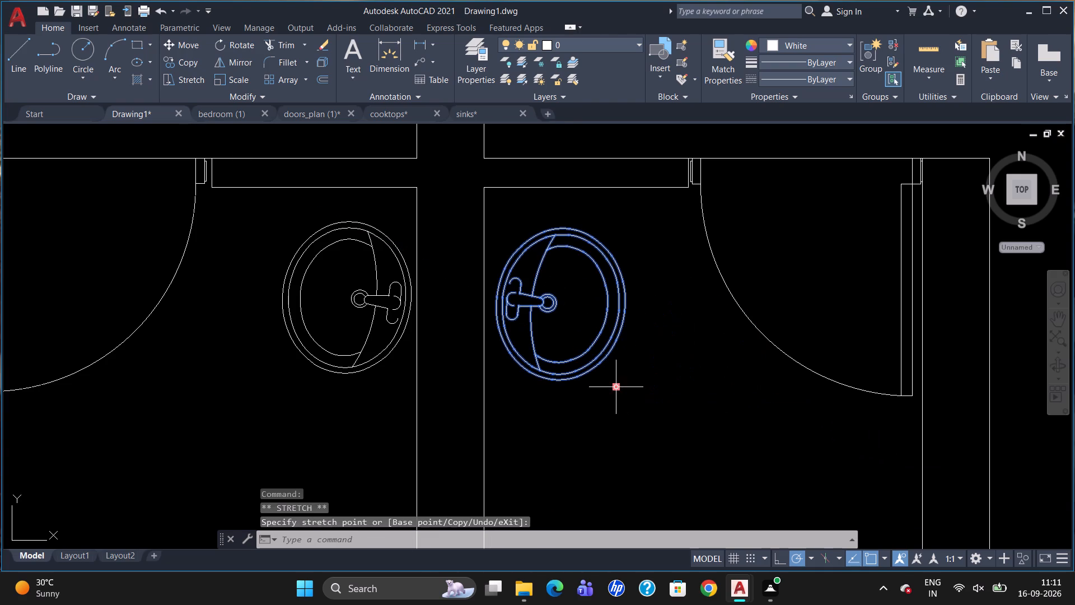
key(Escape)
Copy the lower-right bathroom's washbasin into the right-hand flat's lower-right bathroom, with its tap against the shared wall.
scroll(474, 291, down, 3)
scroll(504, 227, down, 1)
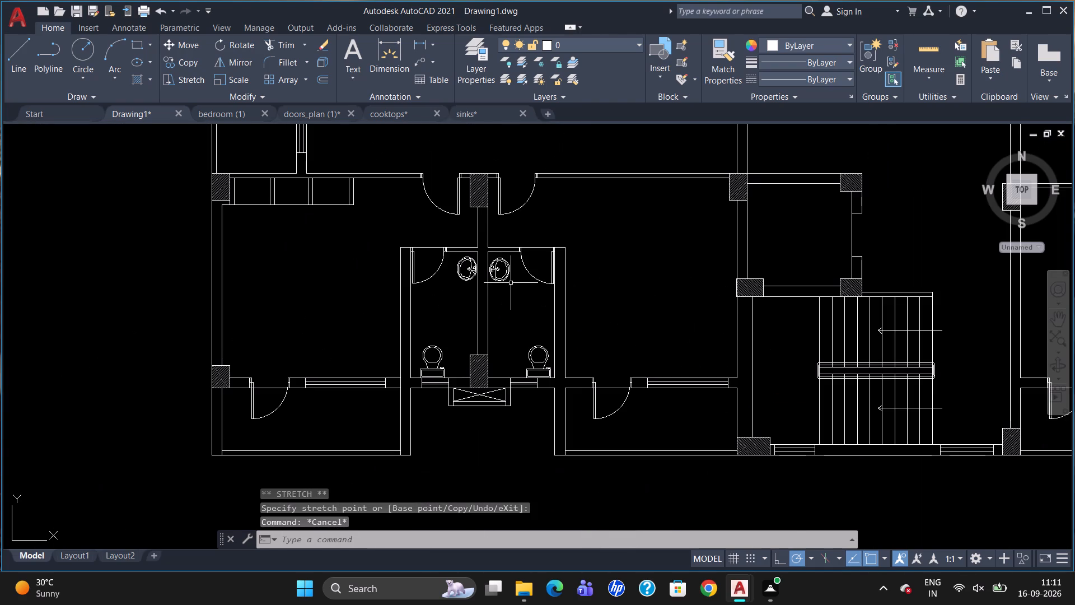
click(496, 271)
scroll(418, 287, down, 2)
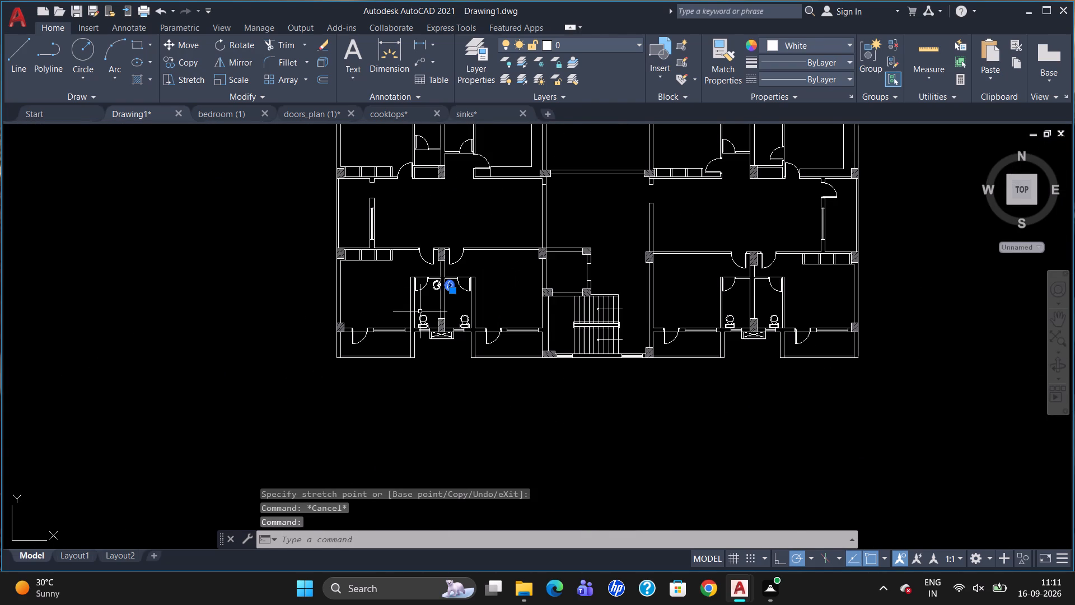
text(CO)
key(Return)
click(452, 289)
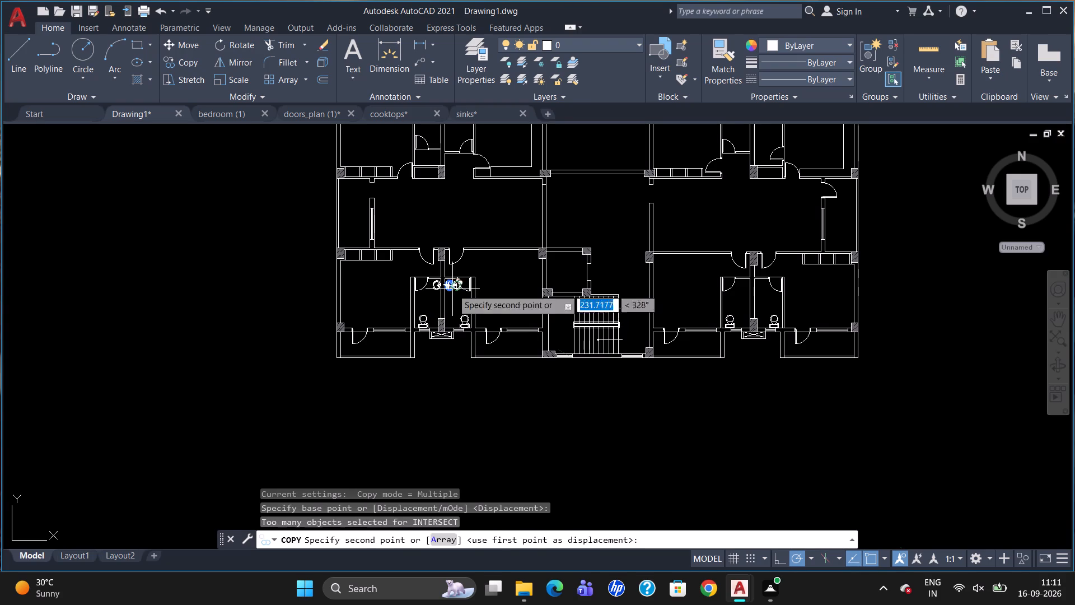
scroll(771, 291, up, 4)
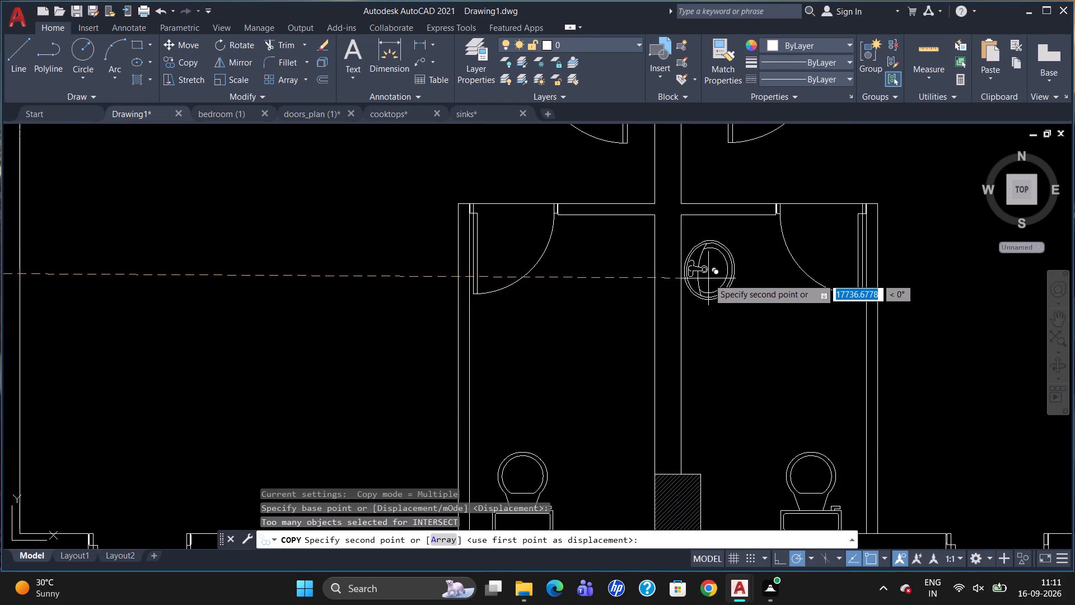
click(708, 278)
key(Escape)
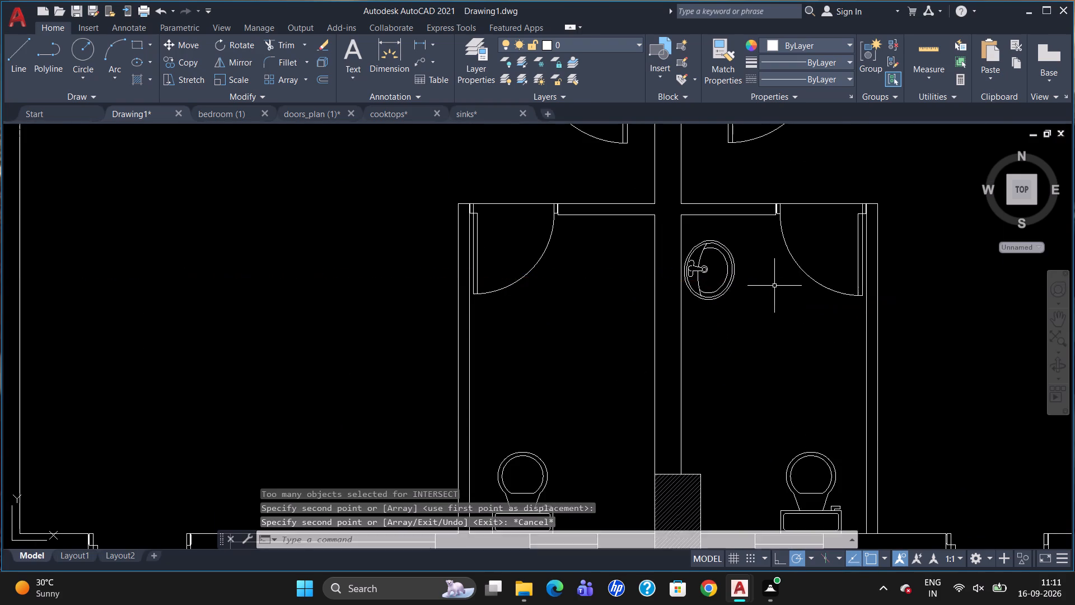
Copy the washbasin from the left-hand flat's lower-left bathroom into the right-hand flat's lower-left bathroom, against the shared wall.
scroll(770, 294, down, 2)
scroll(263, 312, down, 2)
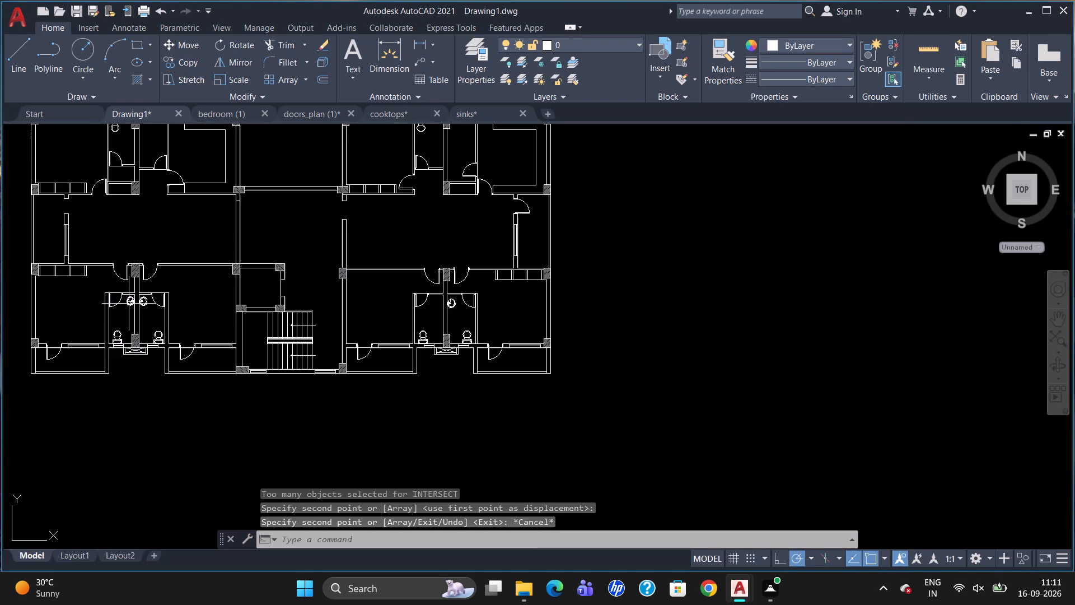
click(129, 302)
text(CO)
key(Return)
drag(129, 304, 140, 308)
scroll(441, 317, up, 4)
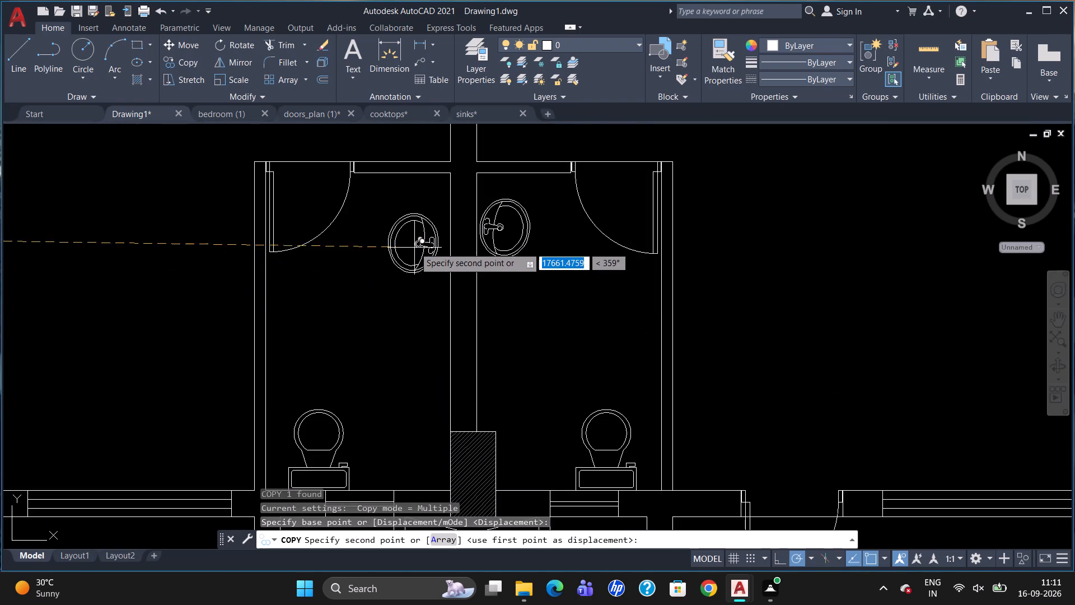
click(419, 230)
key(Escape)
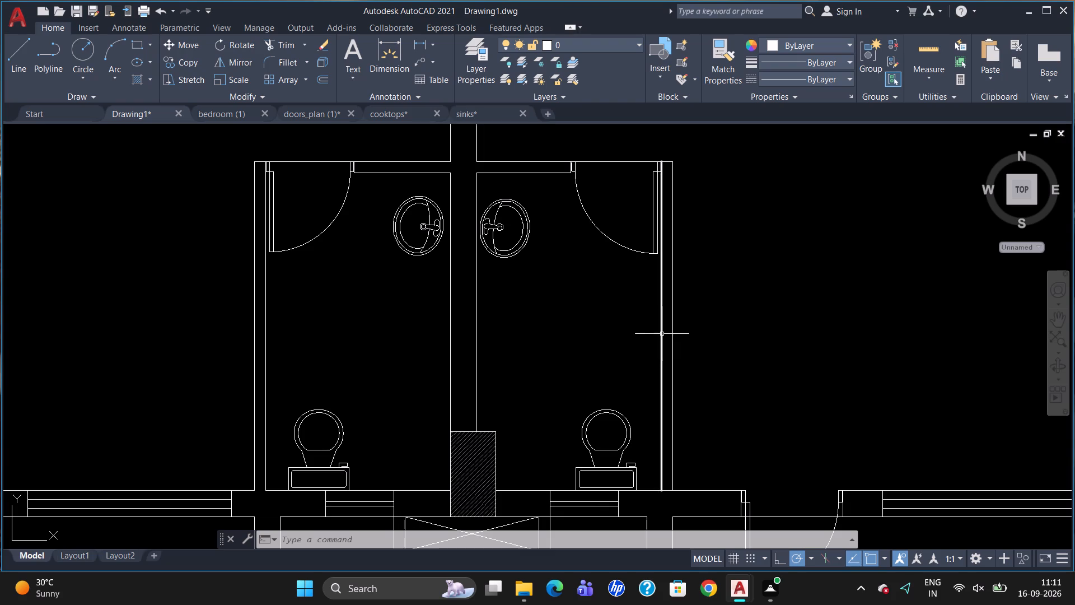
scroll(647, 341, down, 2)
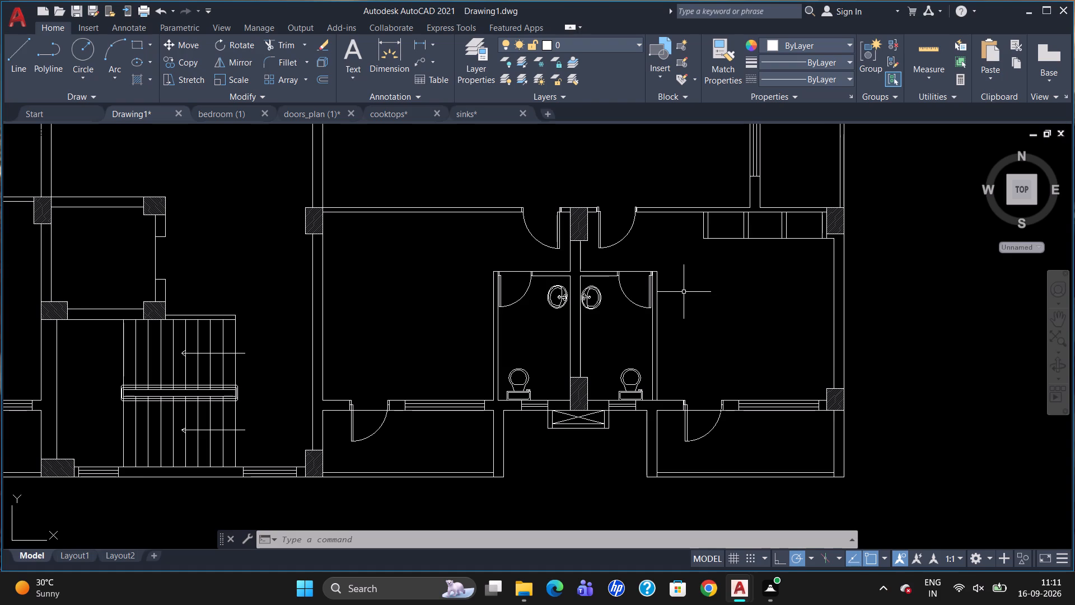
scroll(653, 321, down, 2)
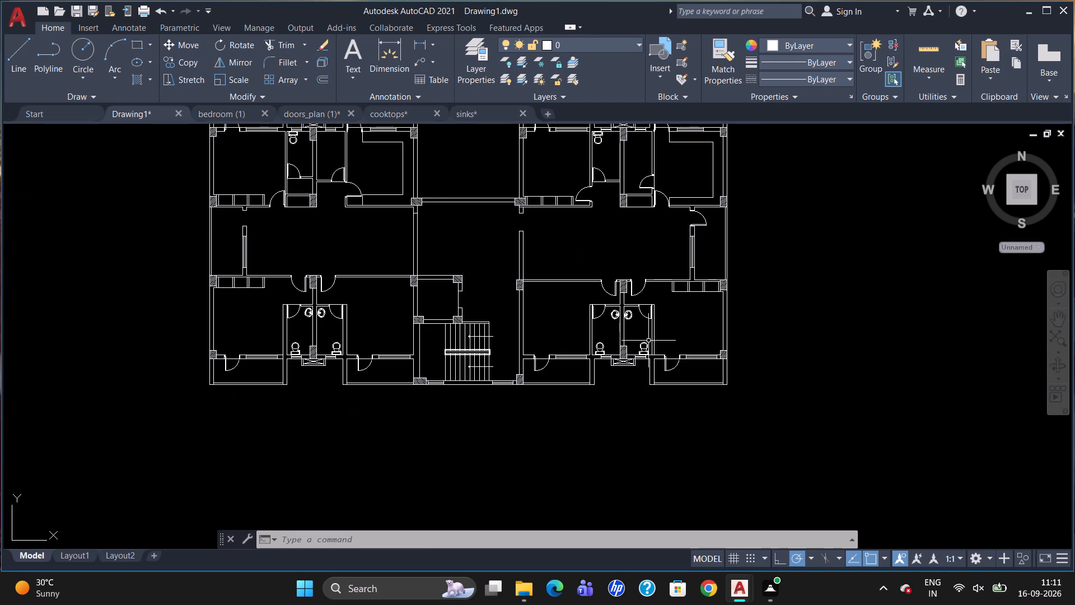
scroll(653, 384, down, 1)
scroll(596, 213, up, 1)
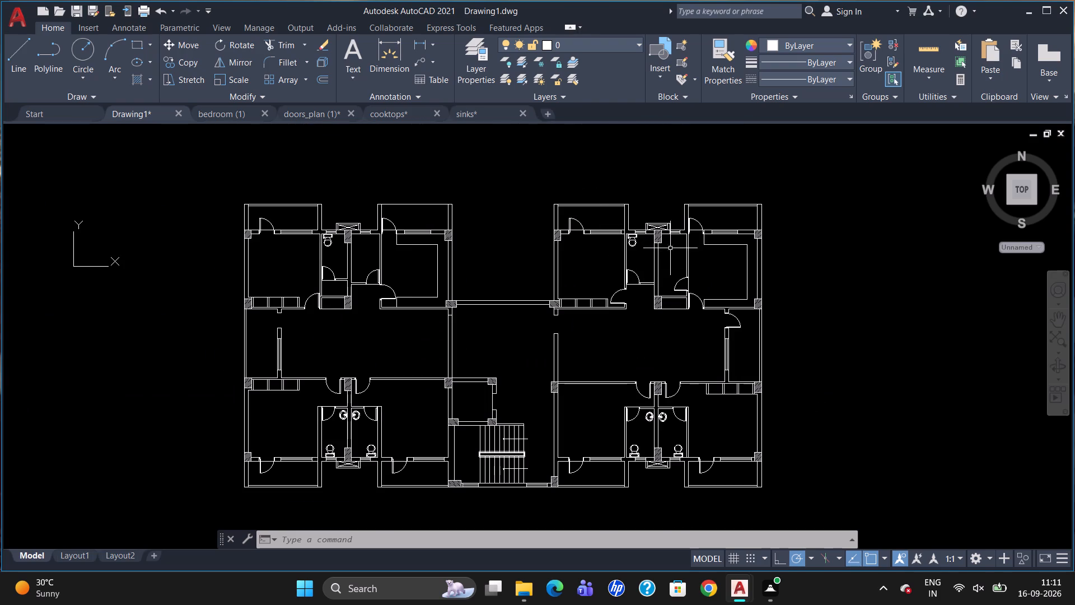
Copy the washbasin from the right-hand flat's lower-left bathroom into its upper bathroom, beside the wall opposite the door hinge.
scroll(674, 230, up, 1)
scroll(674, 233, down, 1)
scroll(654, 416, up, 1)
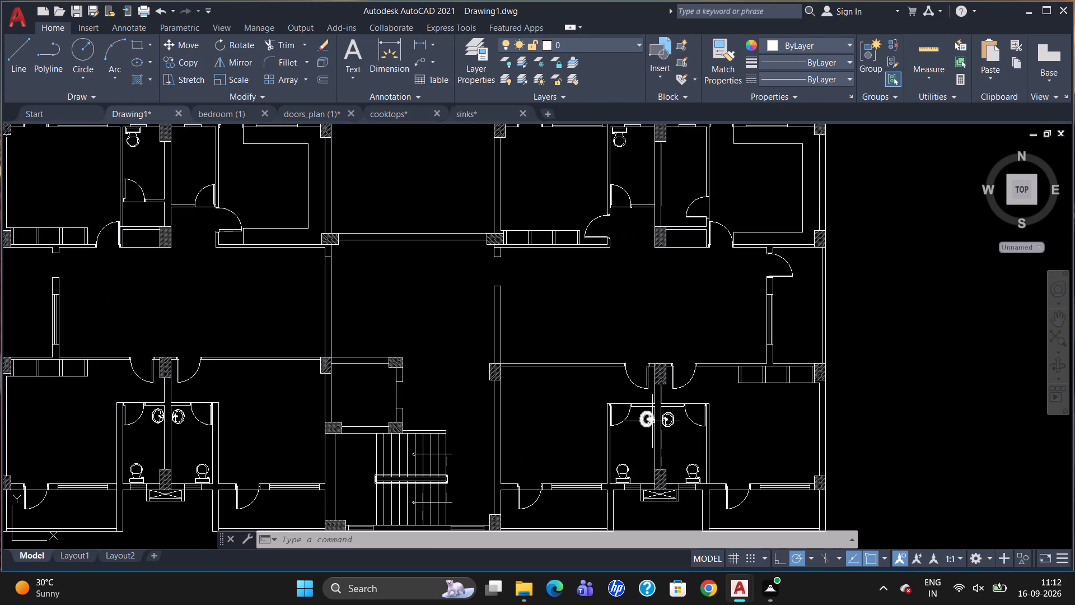
click(652, 421)
text(CO)
key(Return)
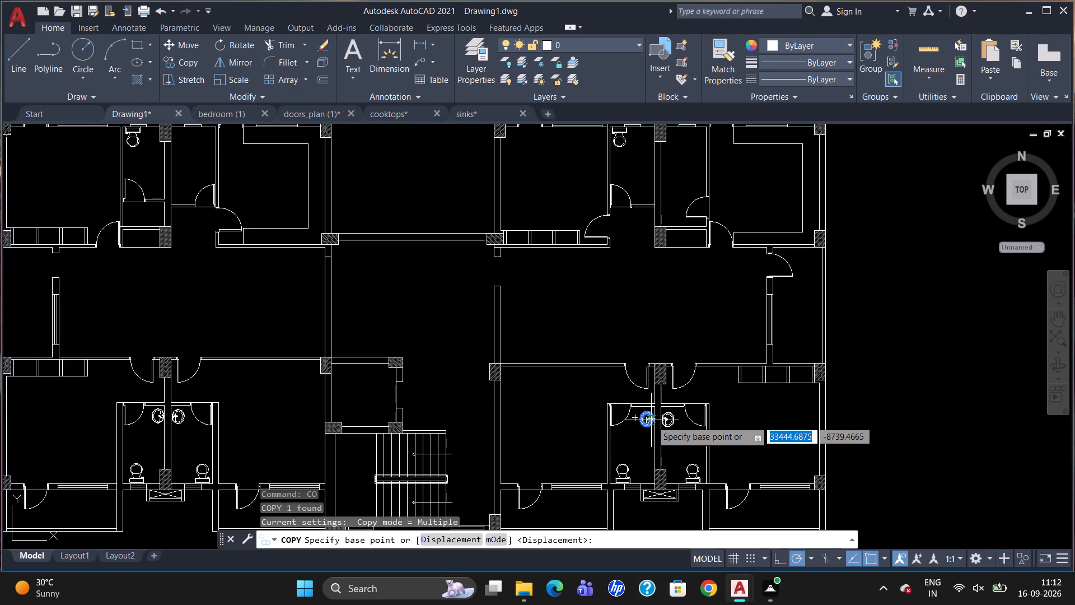
click(651, 421)
scroll(645, 164, up, 2)
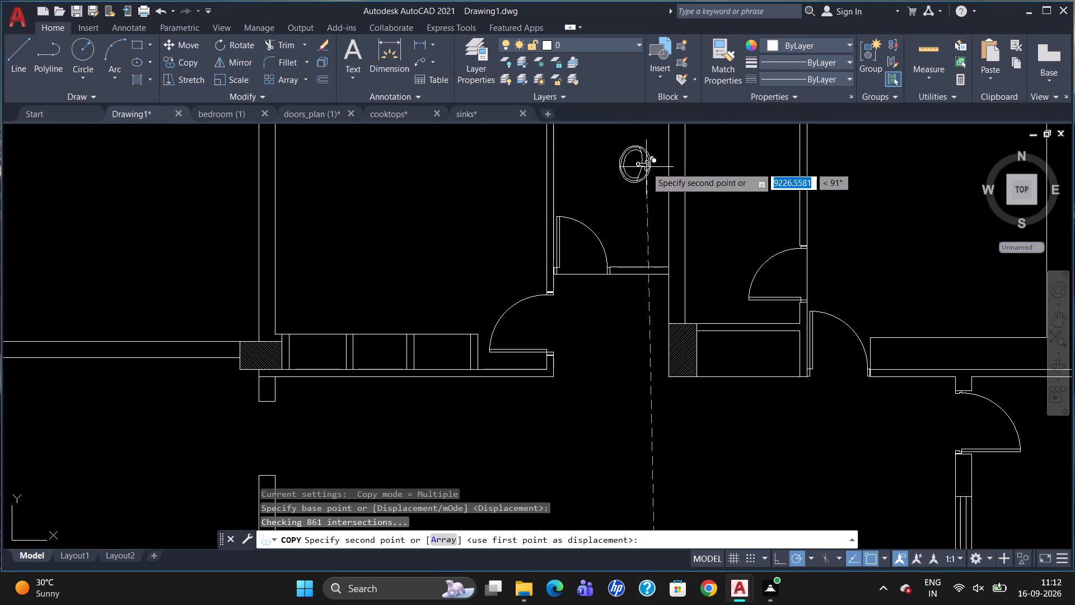
scroll(664, 229, up, 3)
click(661, 262)
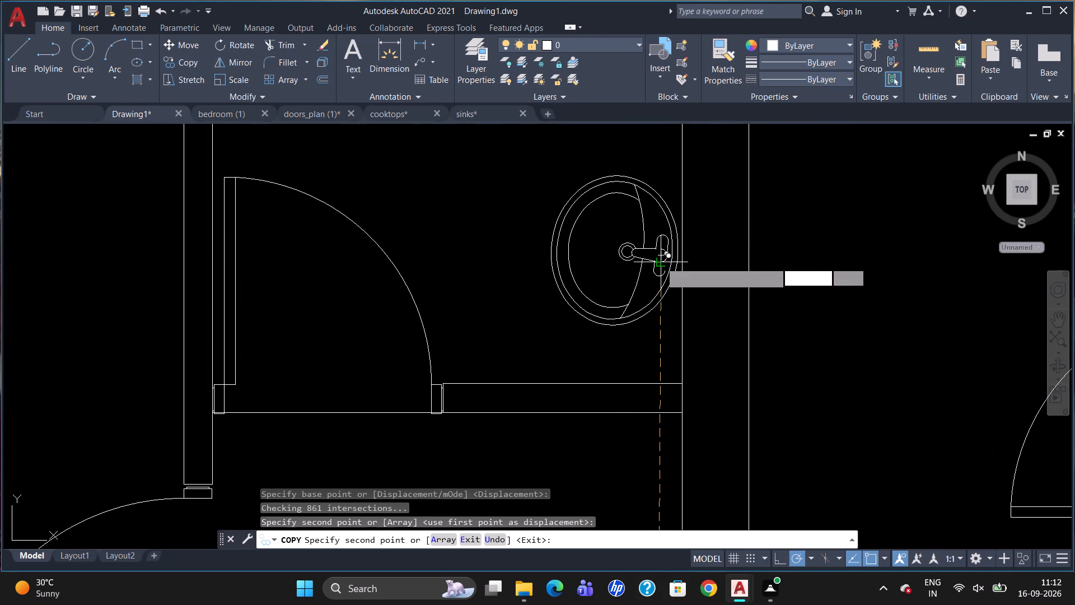
key(Escape)
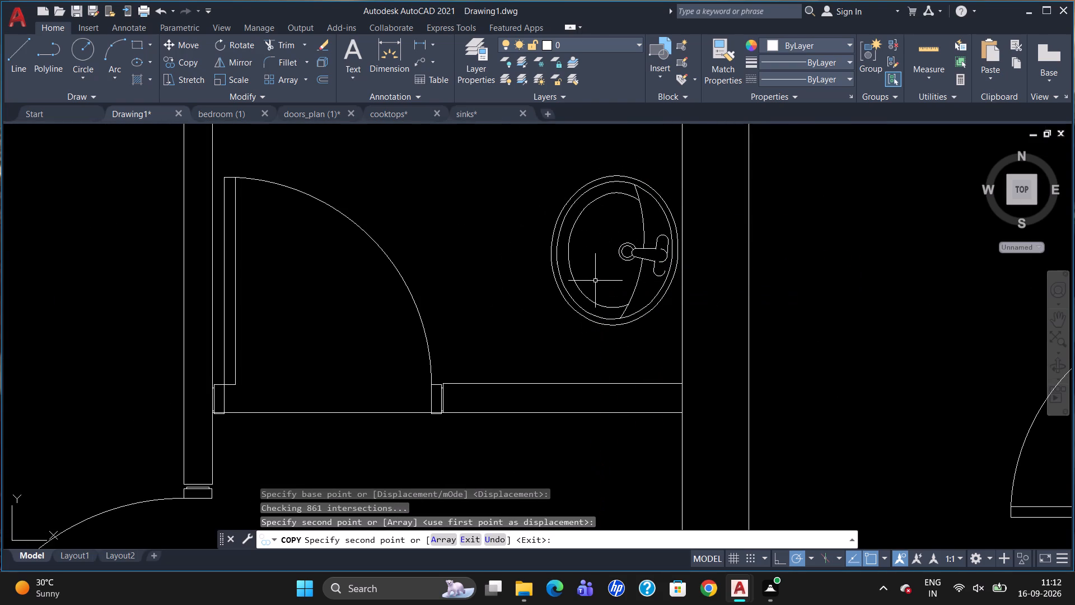
Copy the right-hand flat's upper-bathroom washbasin into the left-hand flat's upper bathroom, with its tap near the same side wall.
scroll(557, 217, down, 2)
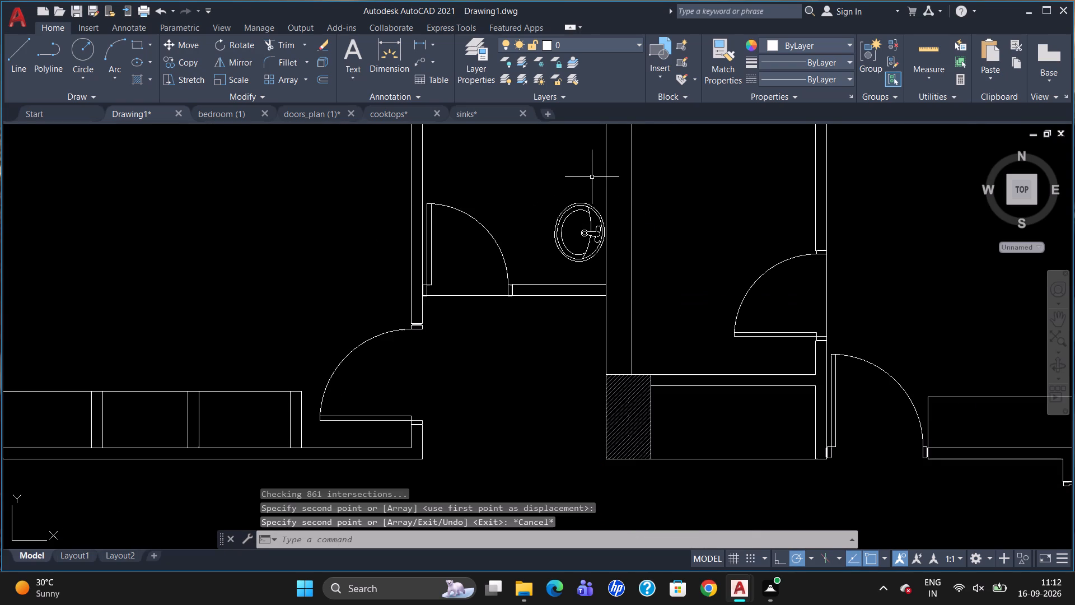
scroll(593, 190, down, 1)
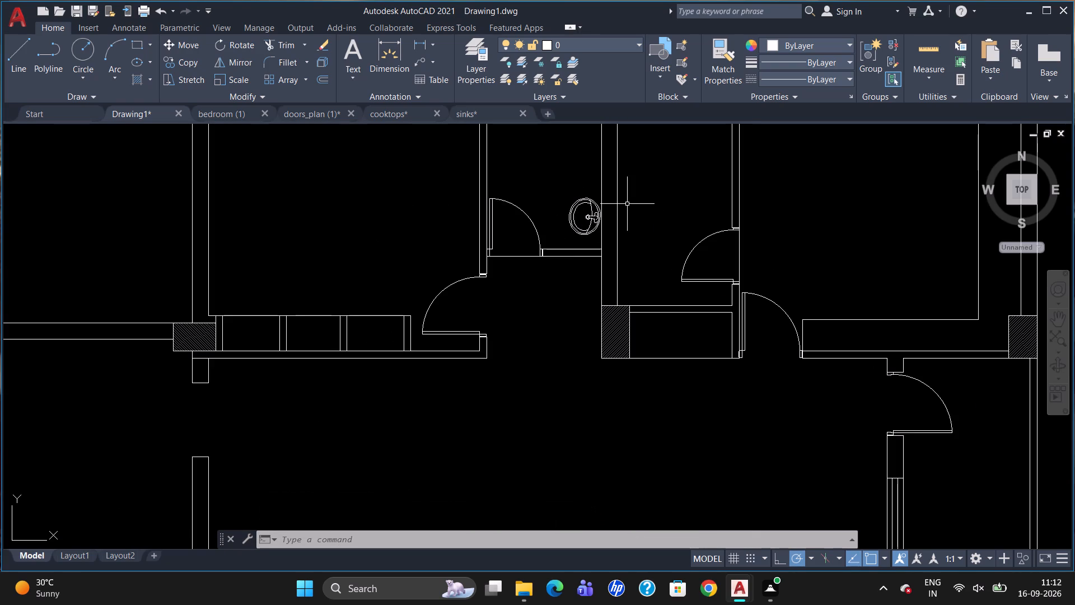
click(593, 222)
scroll(545, 229, down, 2)
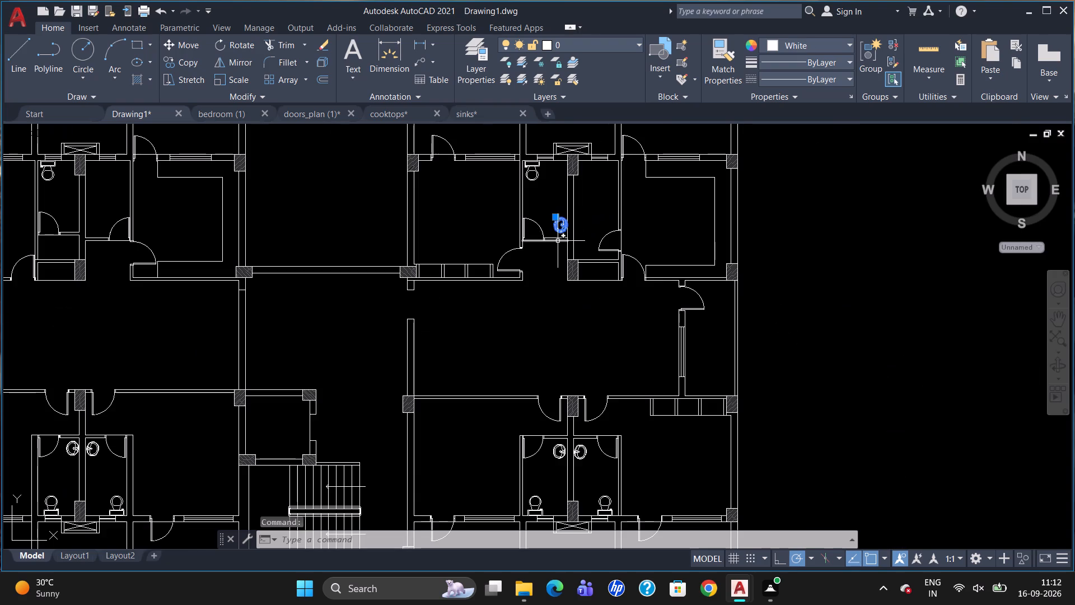
scroll(671, 220, down, 1)
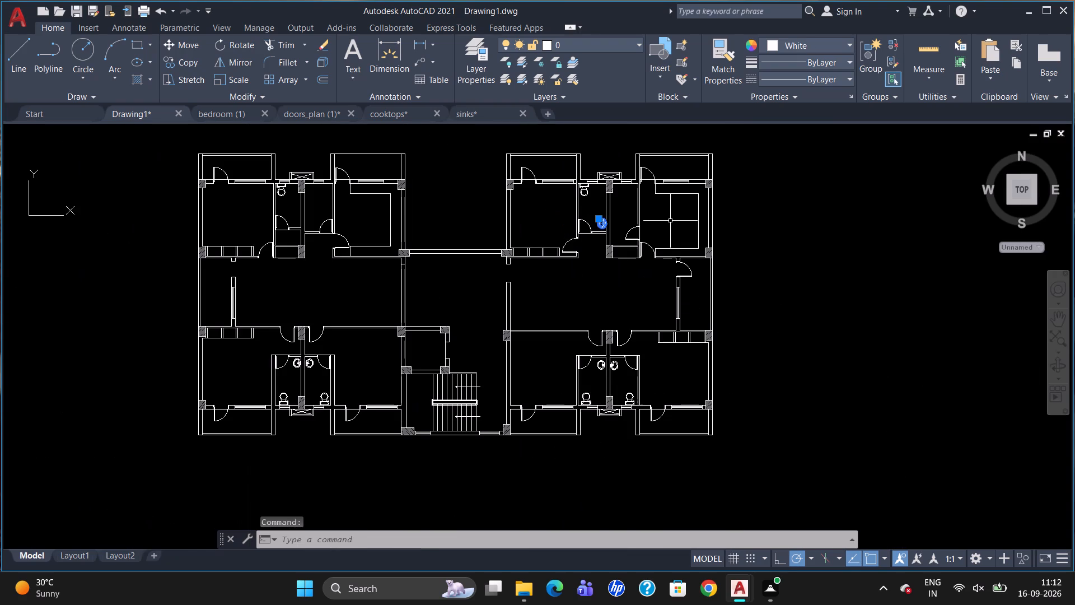
text(CO)
key(Return)
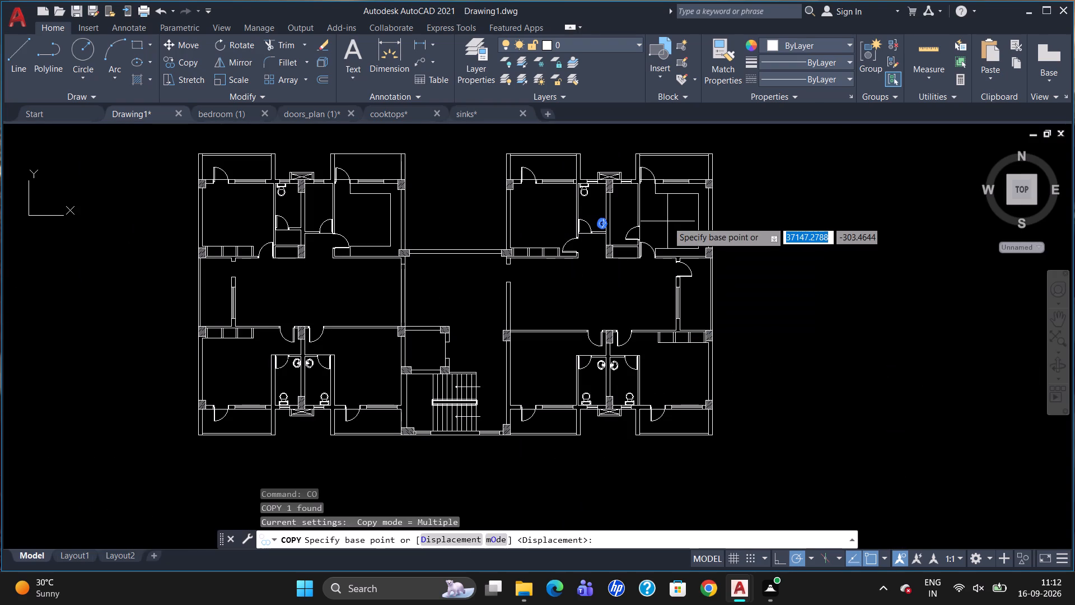
click(604, 222)
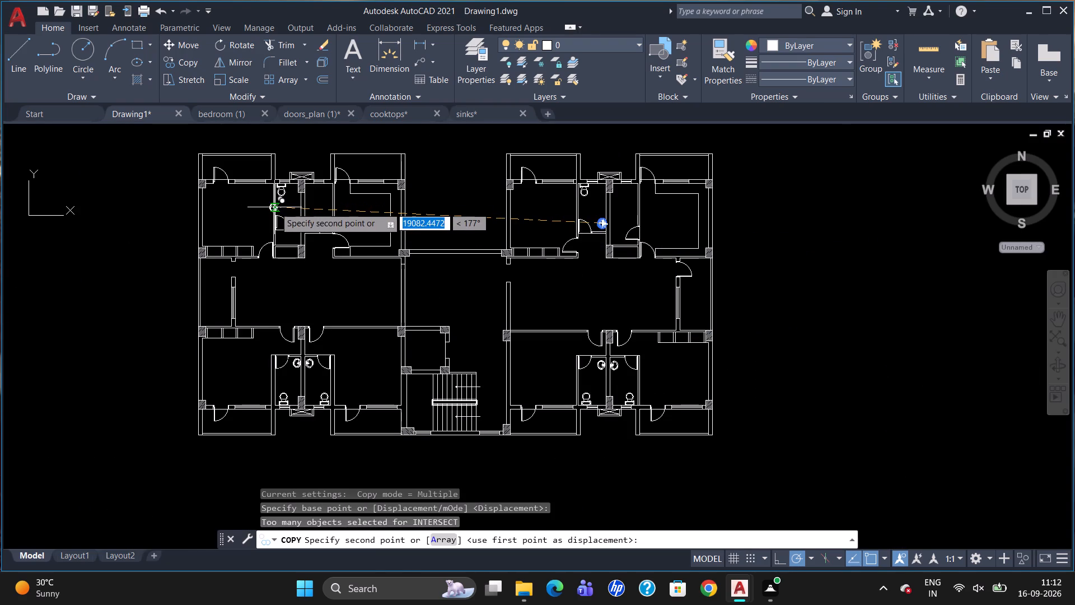
scroll(300, 218, up, 4)
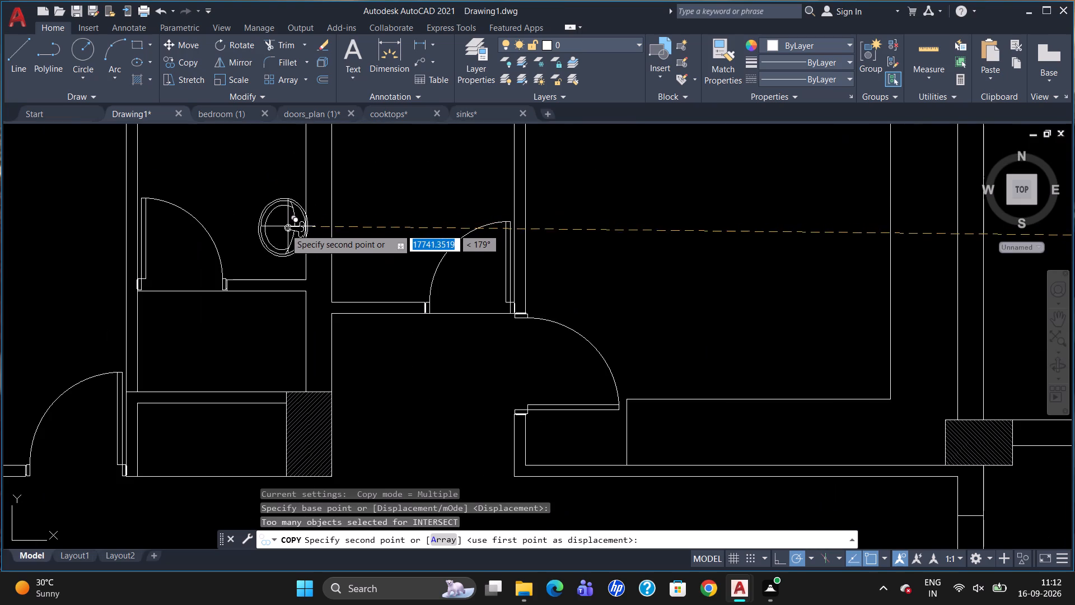
click(282, 226)
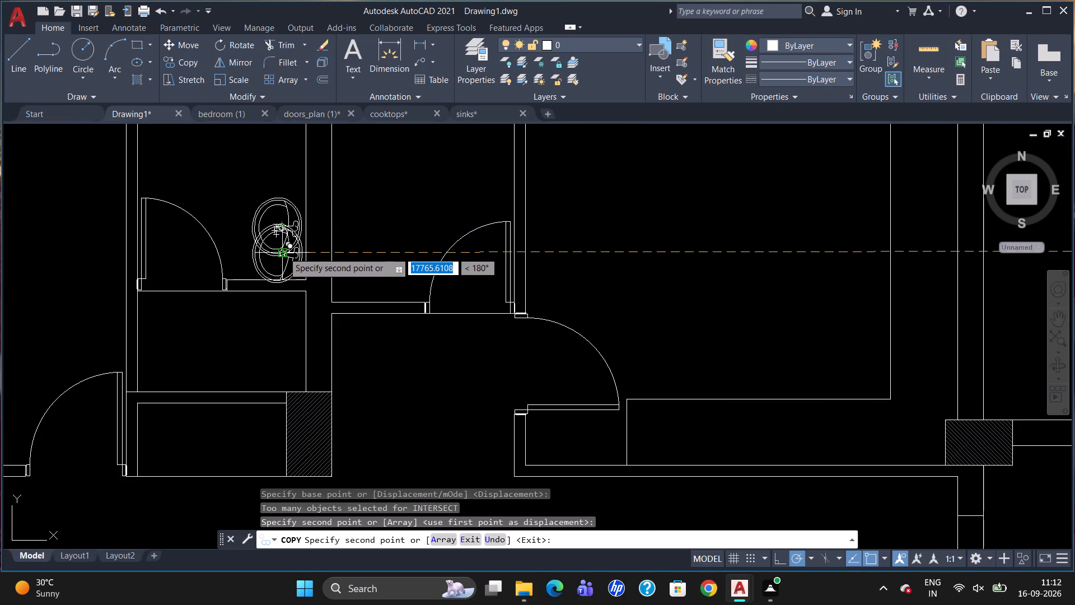
key(Escape)
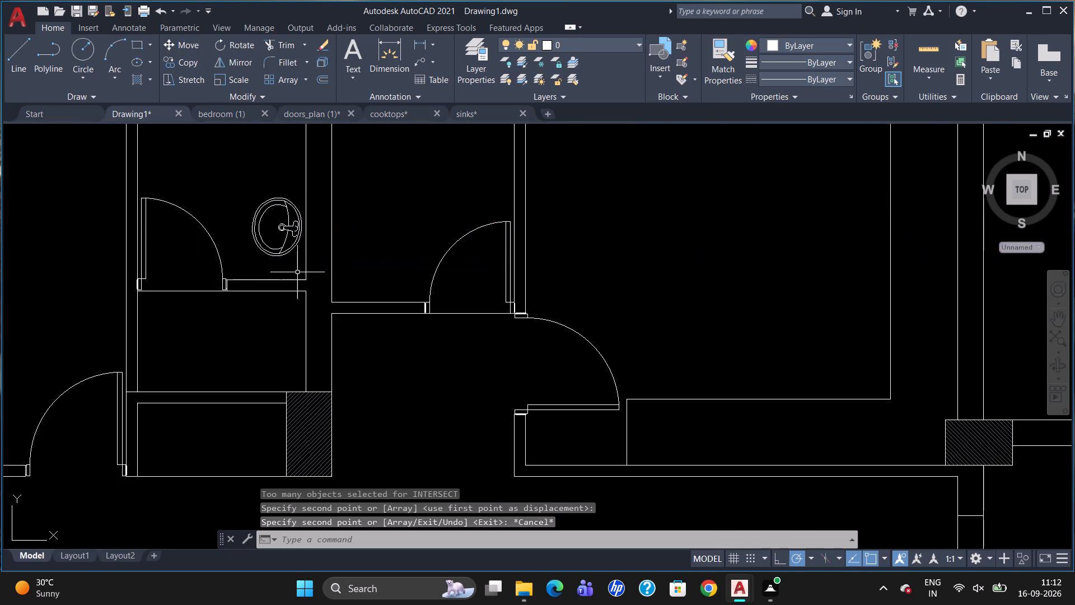
Bring the smallest oval washbasin from the sinks drawing into Drawing1, inside the left-hand flat's niche below the upper bathroom.
scroll(410, 249, down, 2)
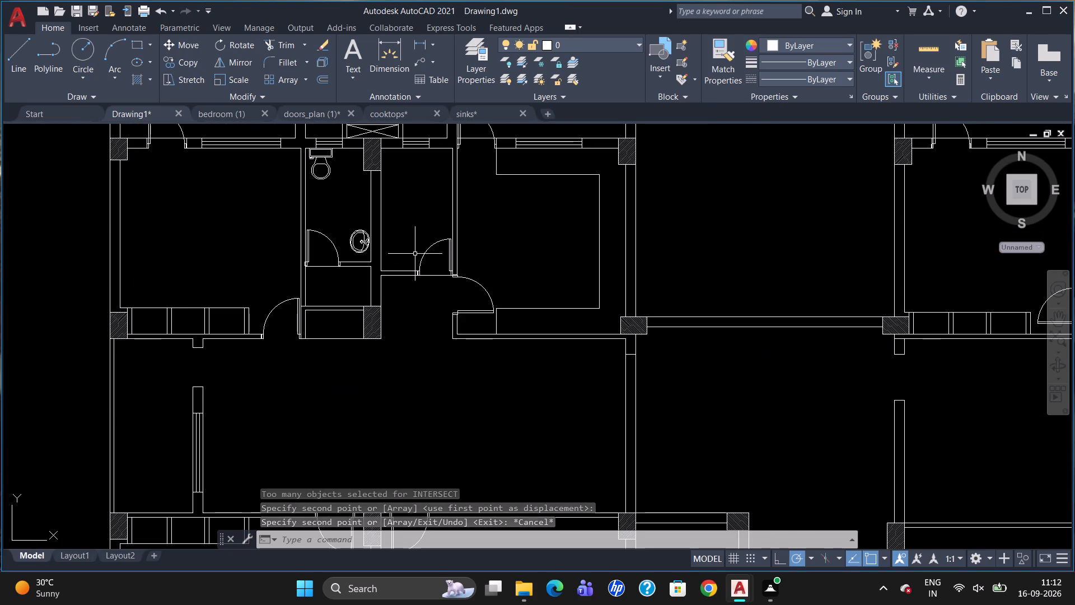
scroll(483, 239, down, 1)
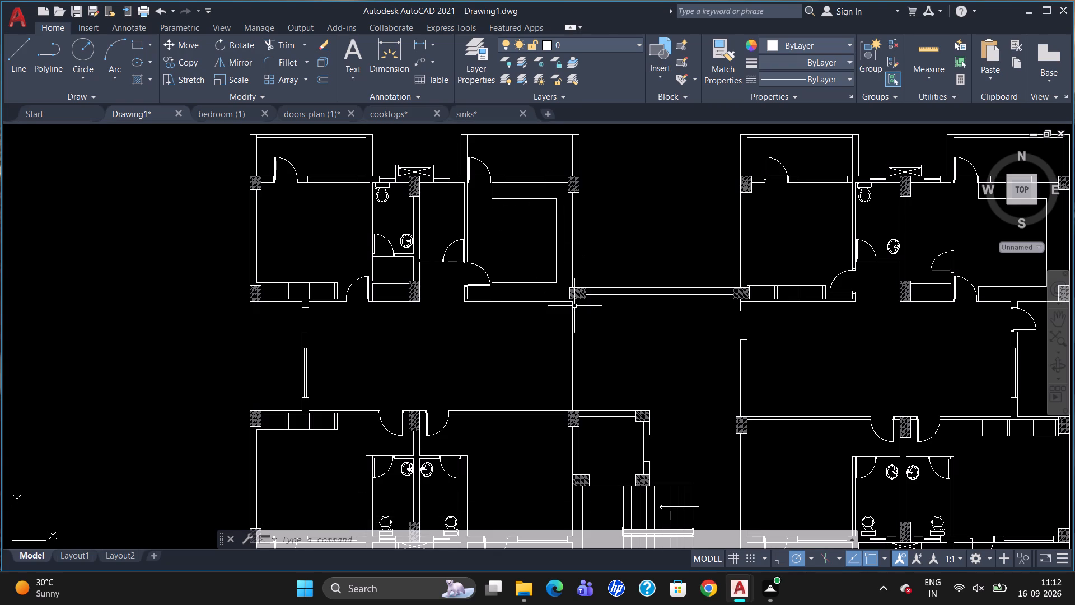
scroll(548, 249, down, 1)
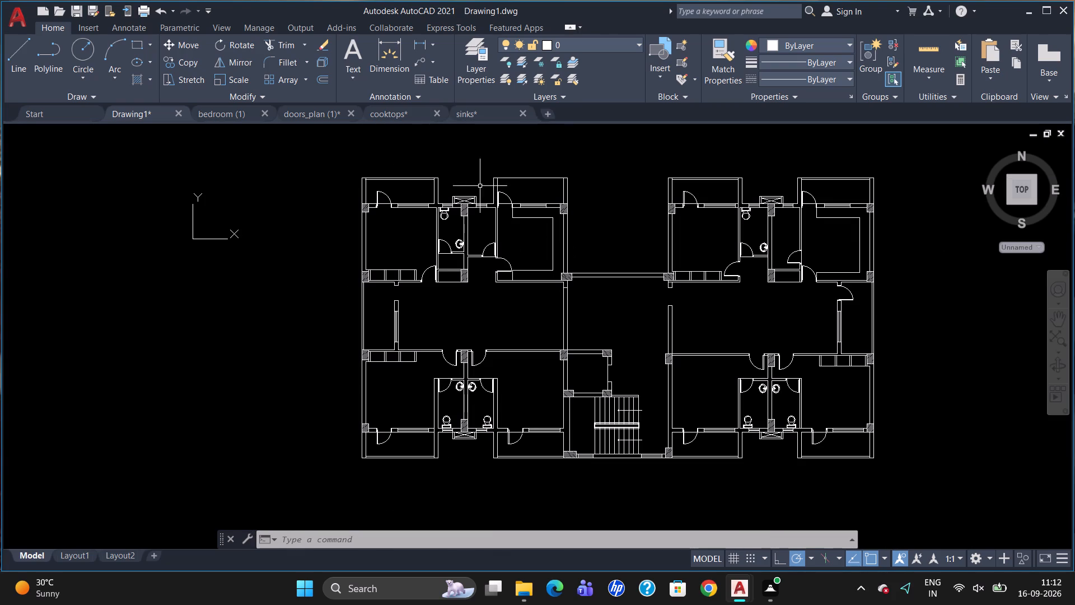
click(482, 114)
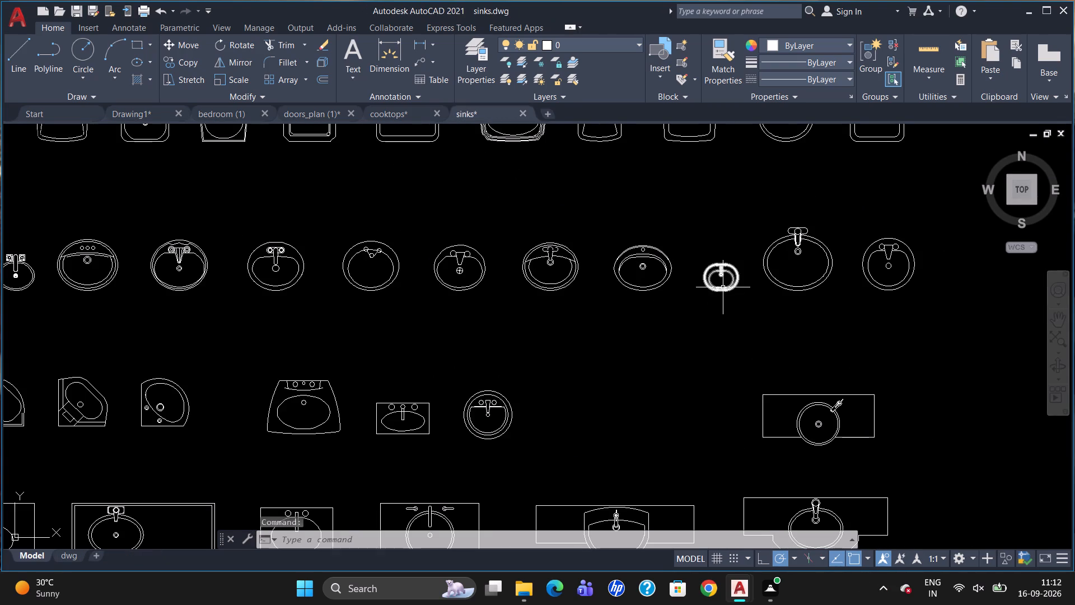
click(732, 268)
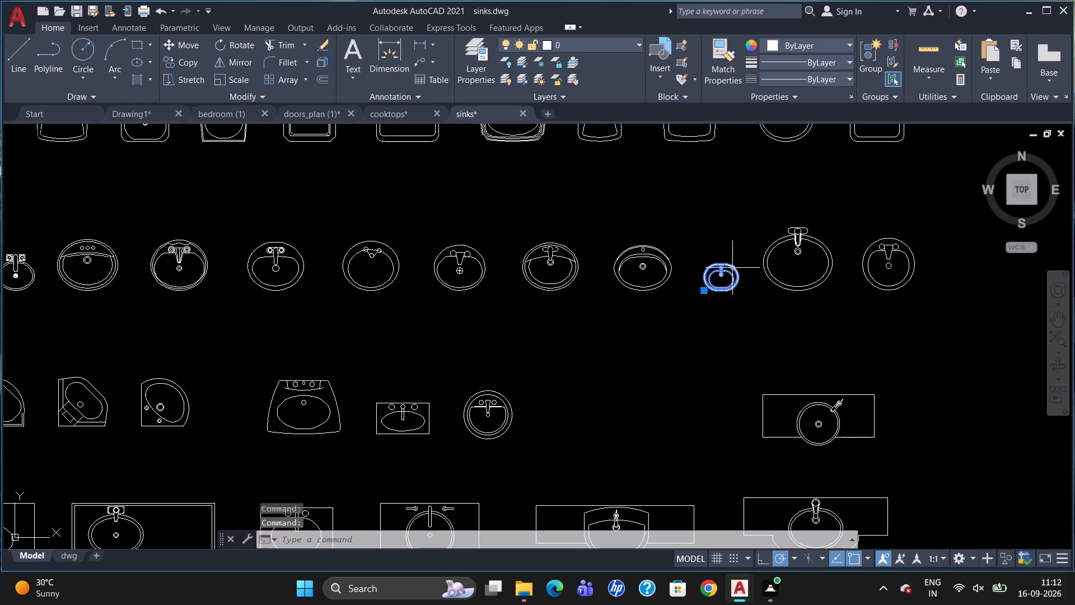
key(ctrl+c)
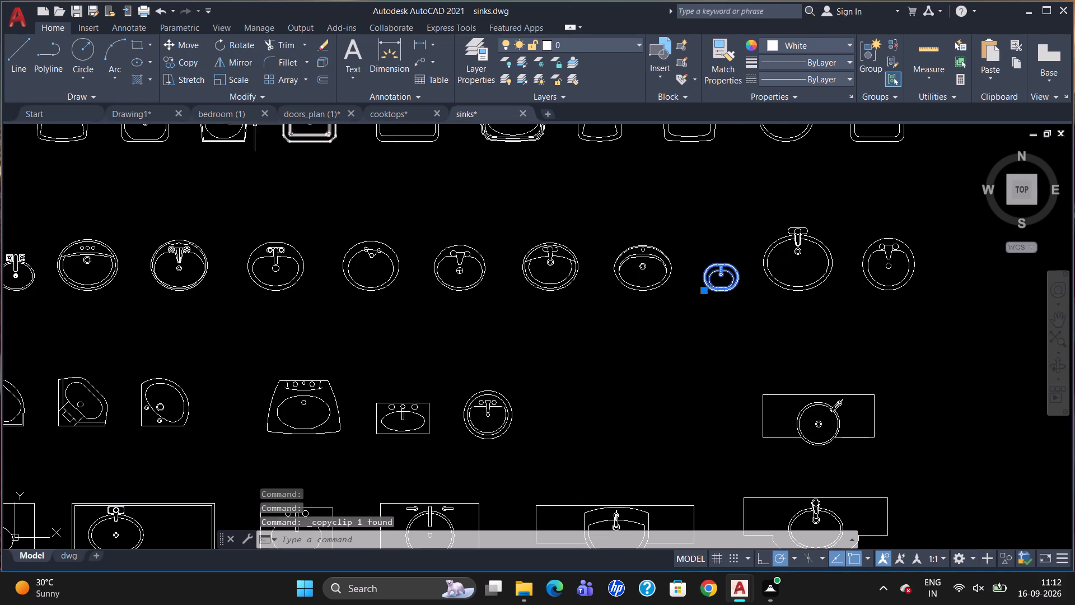
click(134, 115)
scroll(460, 271, up, 3)
key(ctrl+v)
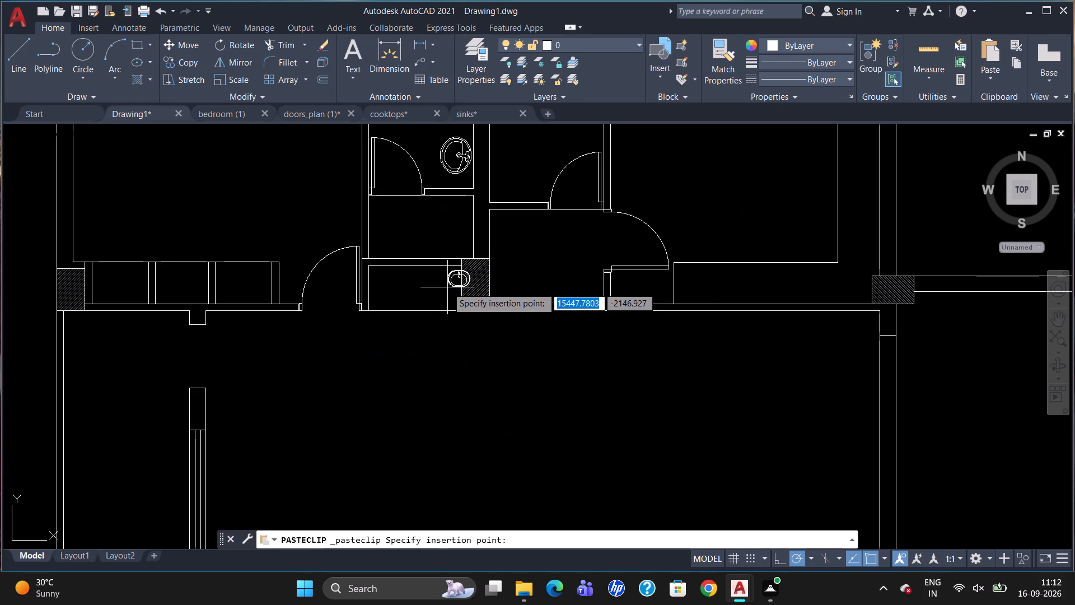
click(402, 297)
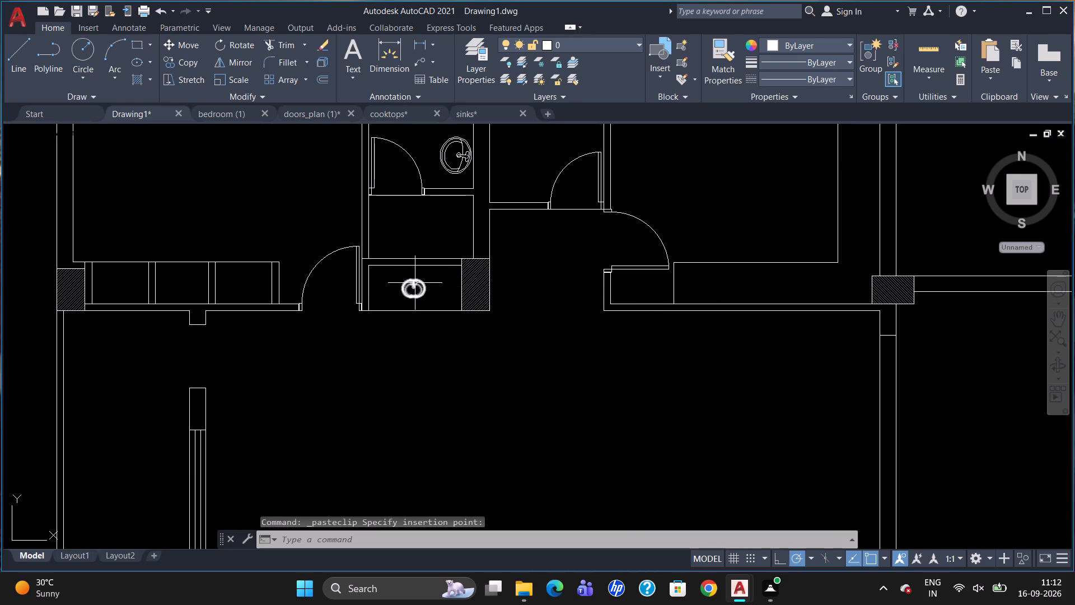
Copy the small washbasin from the left-hand flat's niche into the matching niche beside the hatched column in the right-hand flat.
click(414, 281)
text(CO)
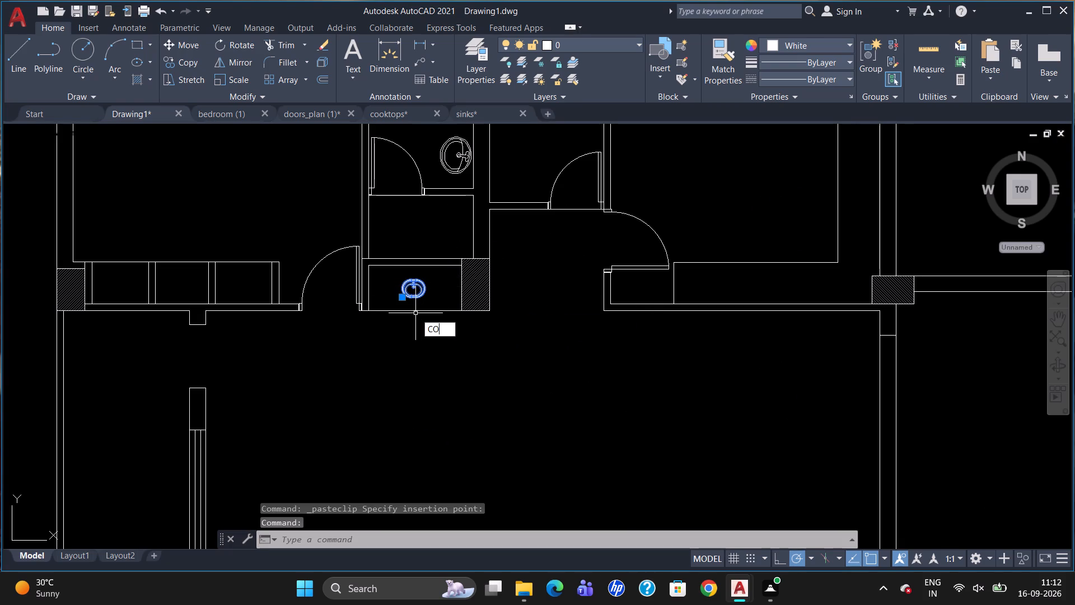
key(Return)
click(417, 288)
scroll(443, 298, down, 2)
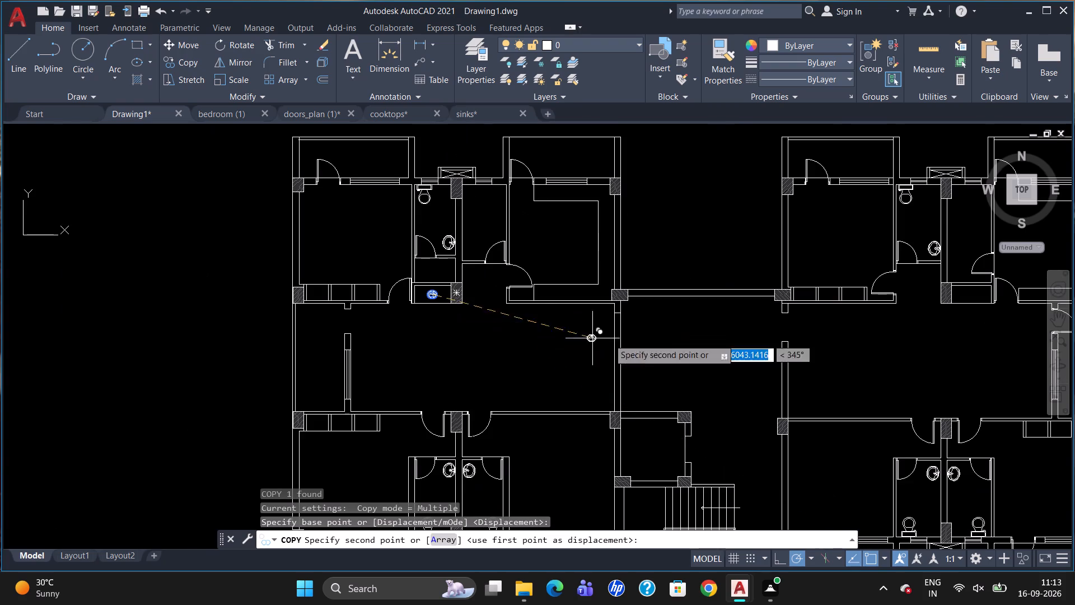
scroll(618, 334, down, 1)
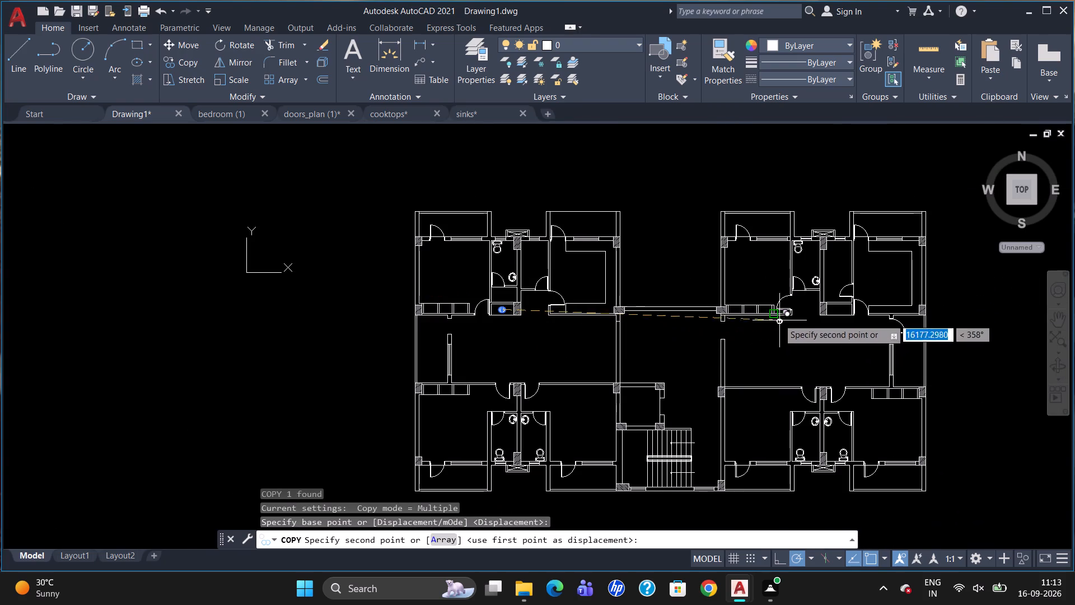
scroll(856, 314, up, 5)
click(770, 235)
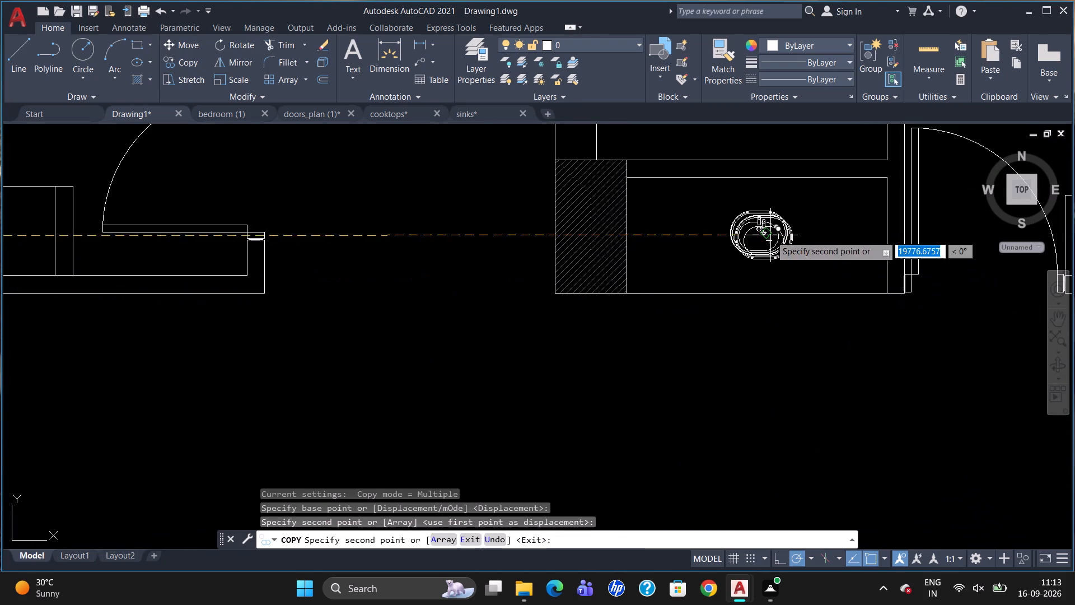
key(Escape)
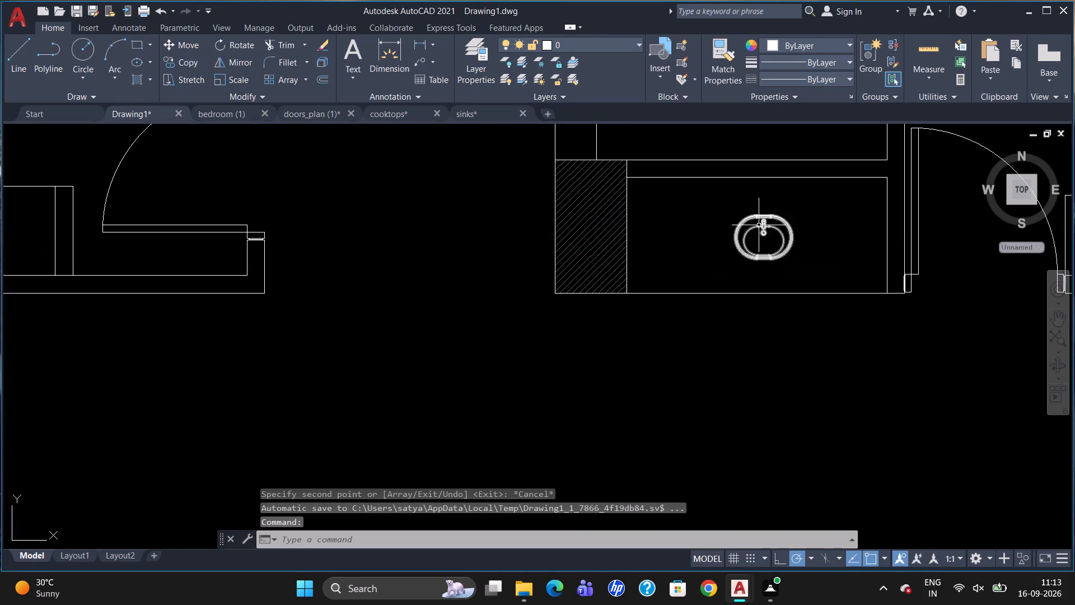
Scale up the small washbasin in the right-hand flat's niche freehand so it fills most of the niche's depth.
click(759, 225)
text(SC)
key(Return)
click(759, 225)
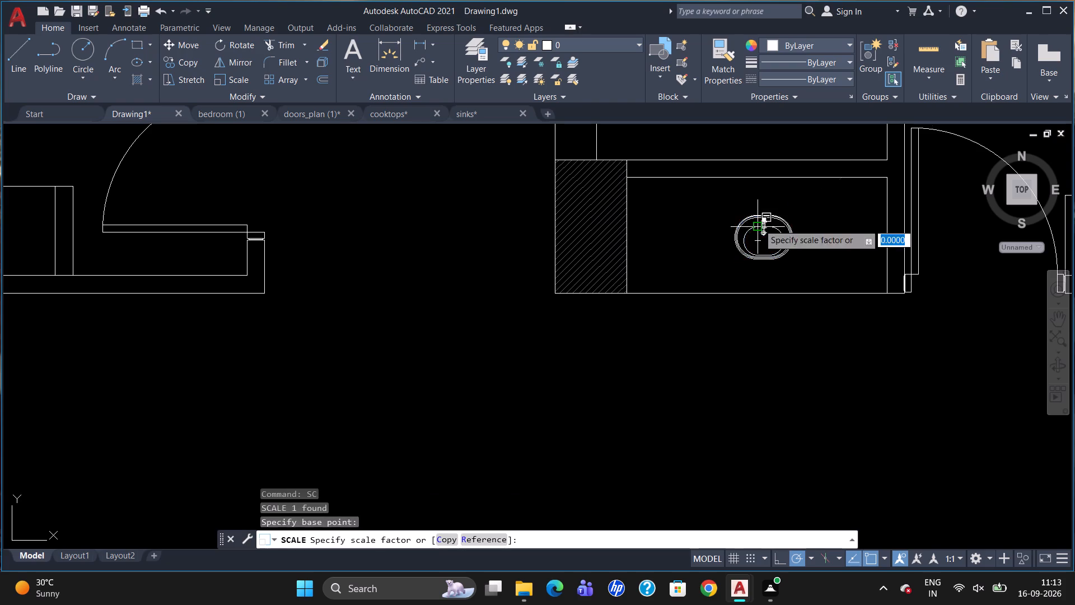
click(770, 183)
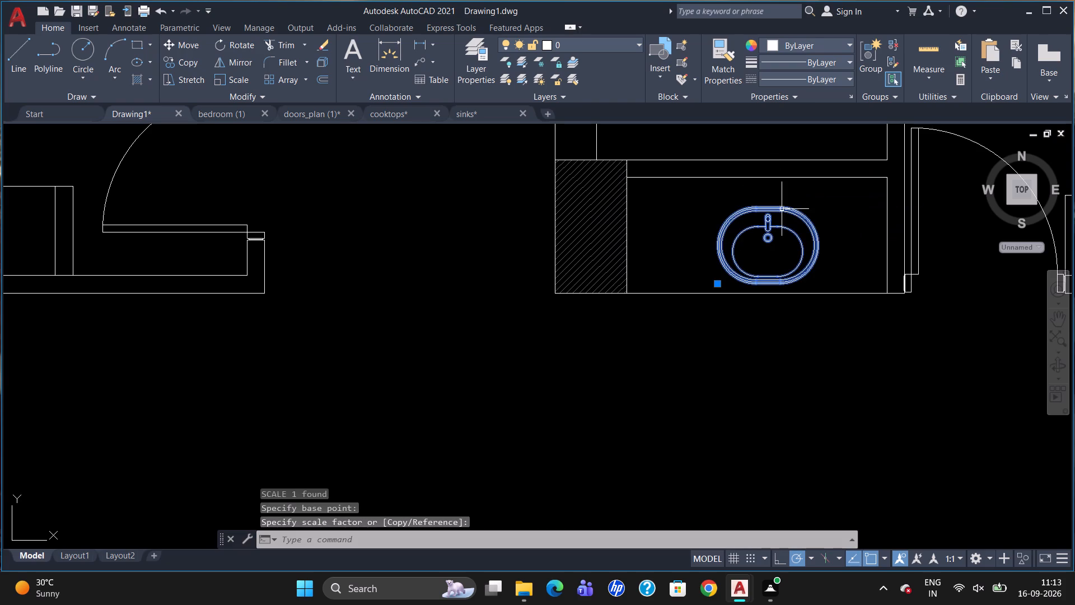
Move the enlarged washbasin about 71 units at 120° so it sits centred in the depth of the right-hand flat's niche.
click(782, 209)
click(721, 282)
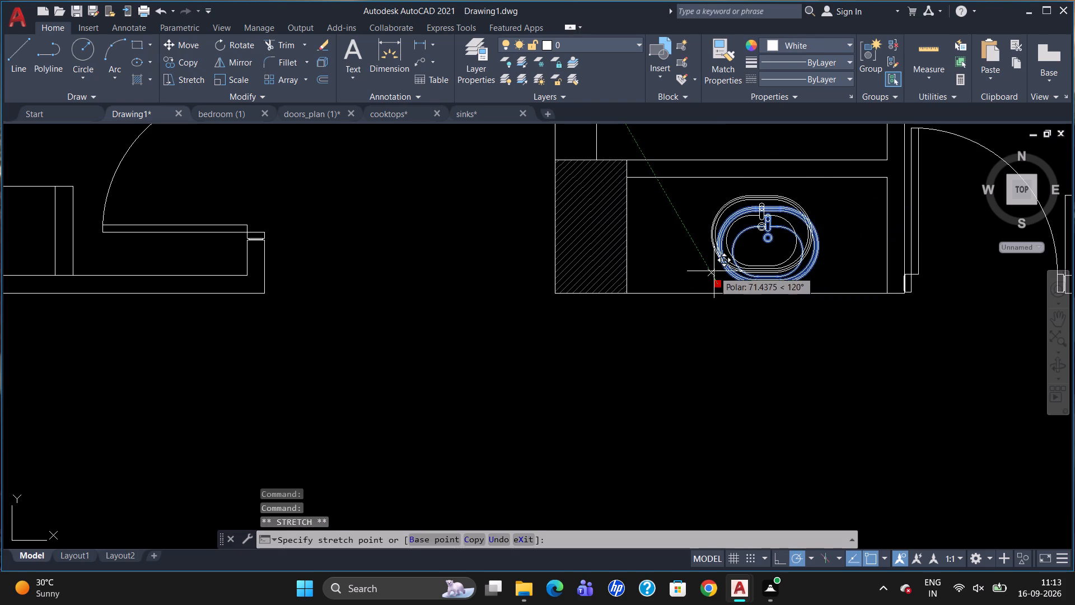
click(714, 271)
key(Escape)
Scale up the small washbasin in the left-hand flat's niche freehand to suit the niche's depth.
scroll(828, 265, down, 3)
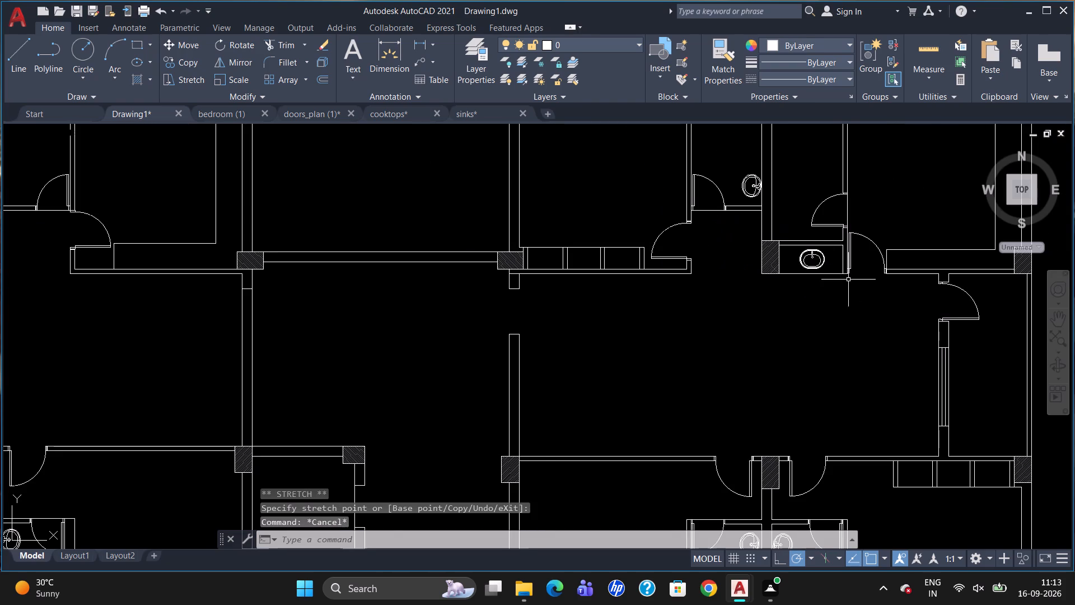
scroll(856, 272, down, 2)
scroll(485, 269, up, 3)
scroll(550, 270, up, 1)
click(550, 270)
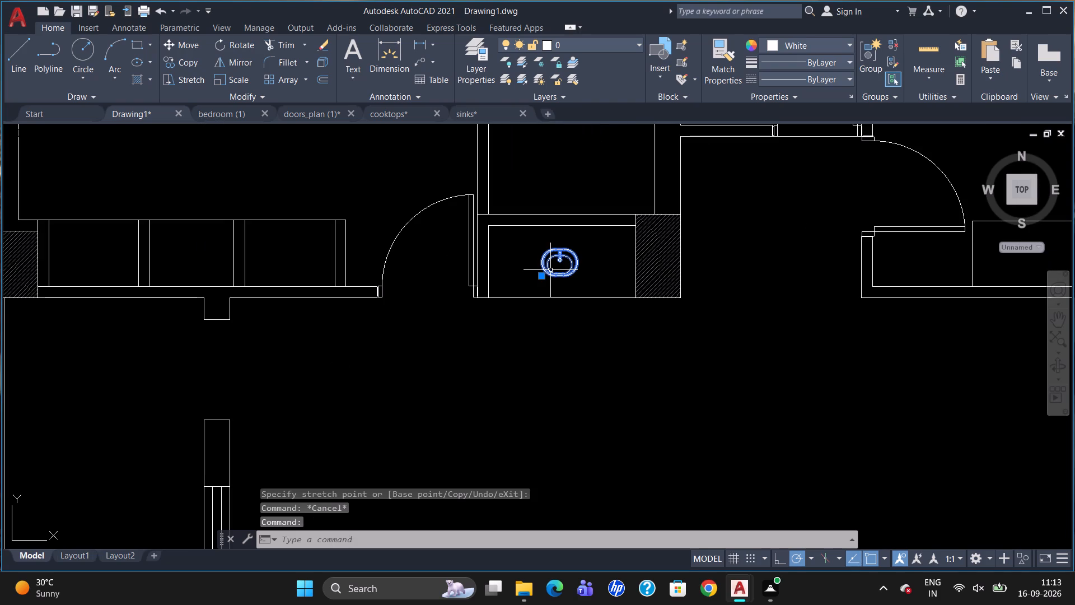
text(SC)
key(Return)
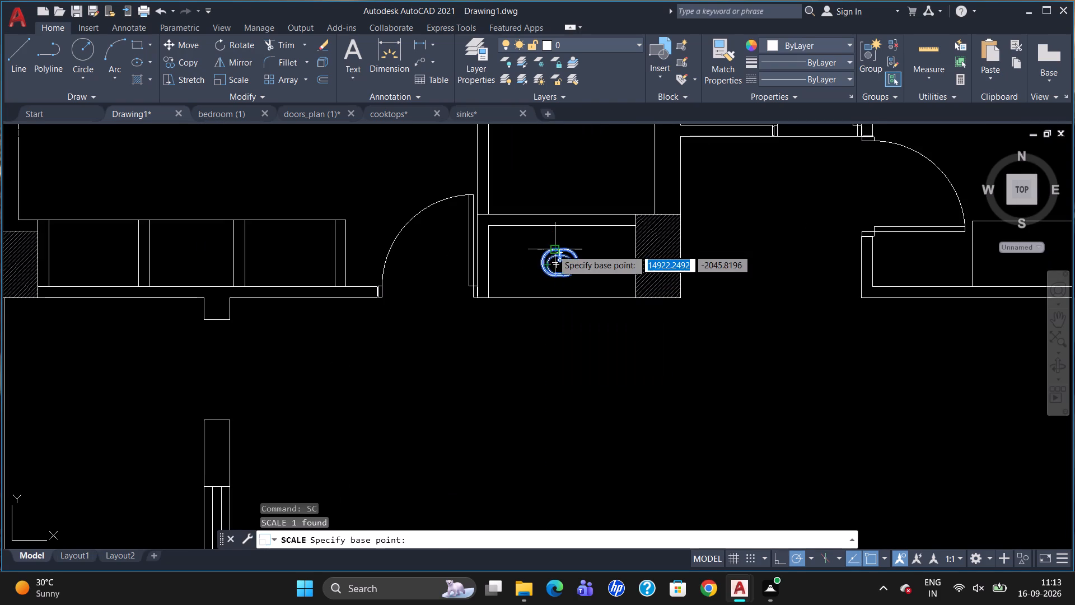
click(553, 249)
click(568, 224)
Complete the enlargement of the left-hand flat's niche washbasin and shift it up slightly to sit centred in the niche's depth.
click(573, 255)
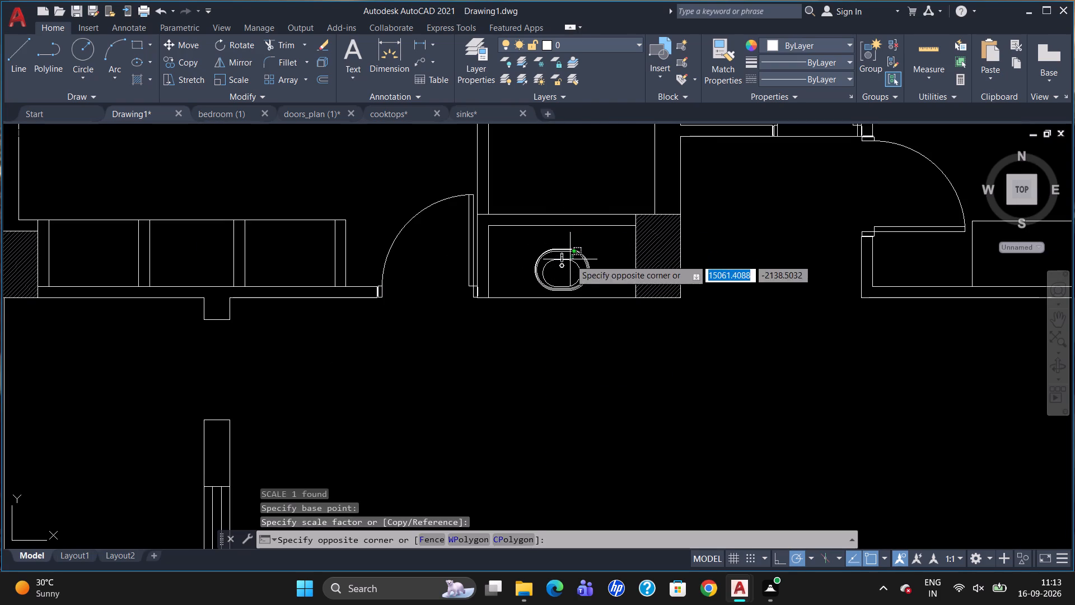
click(570, 259)
click(563, 266)
click(532, 290)
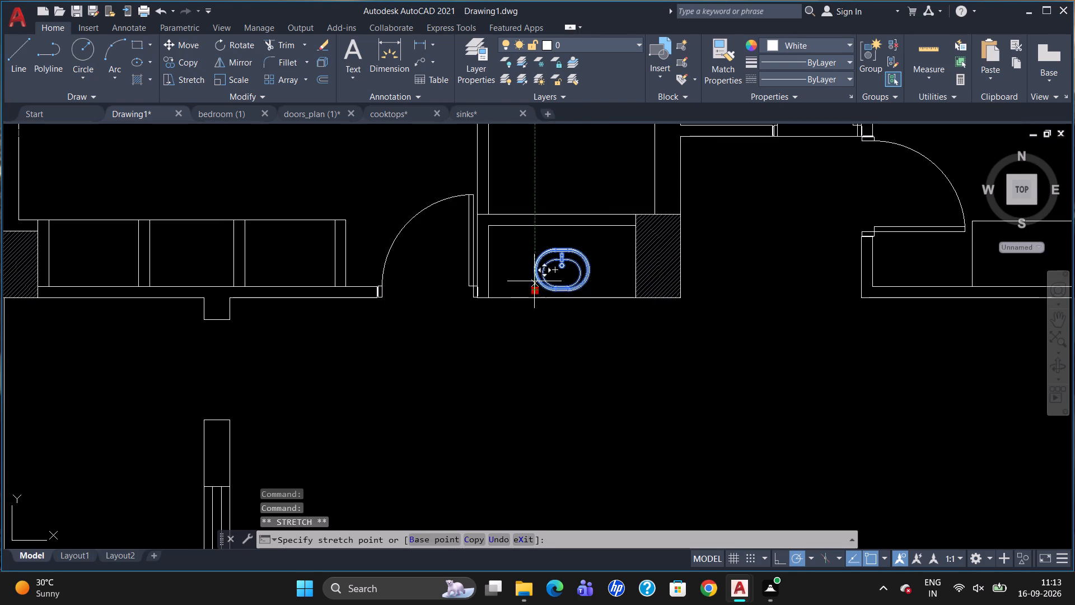
click(534, 278)
key(Escape)
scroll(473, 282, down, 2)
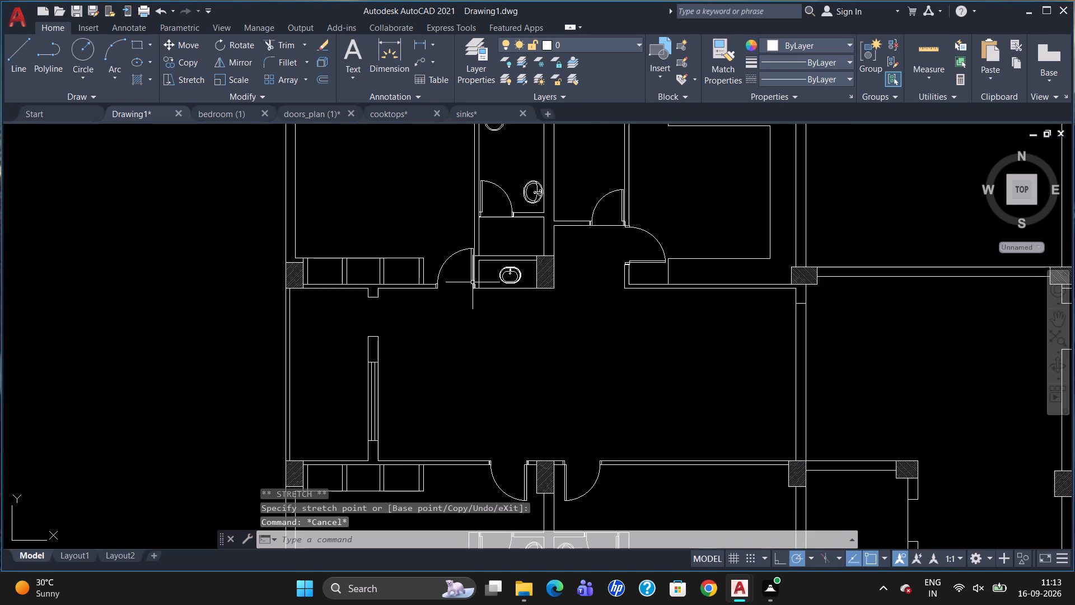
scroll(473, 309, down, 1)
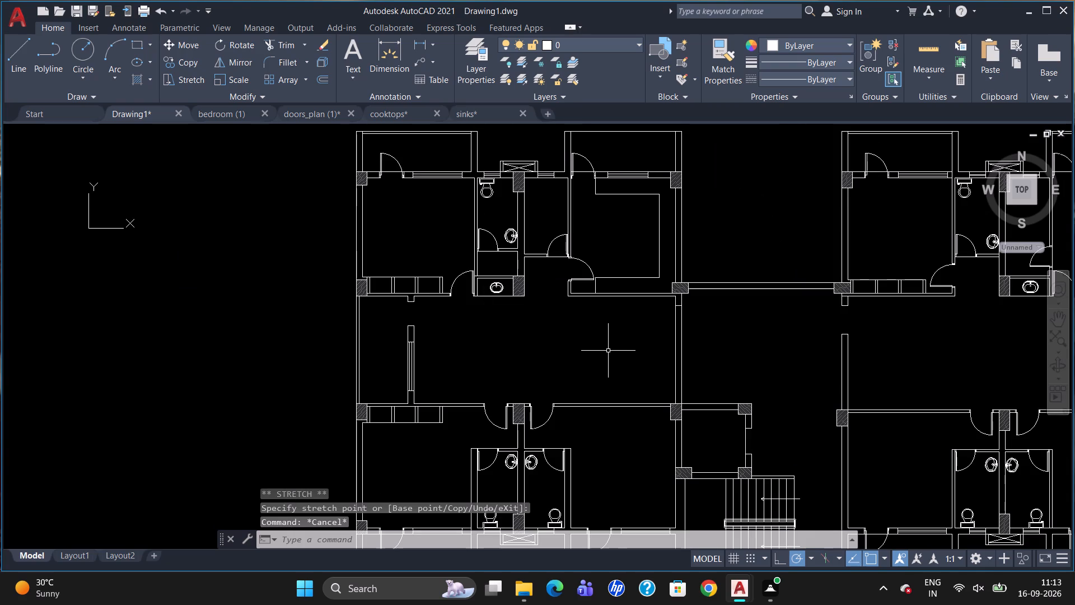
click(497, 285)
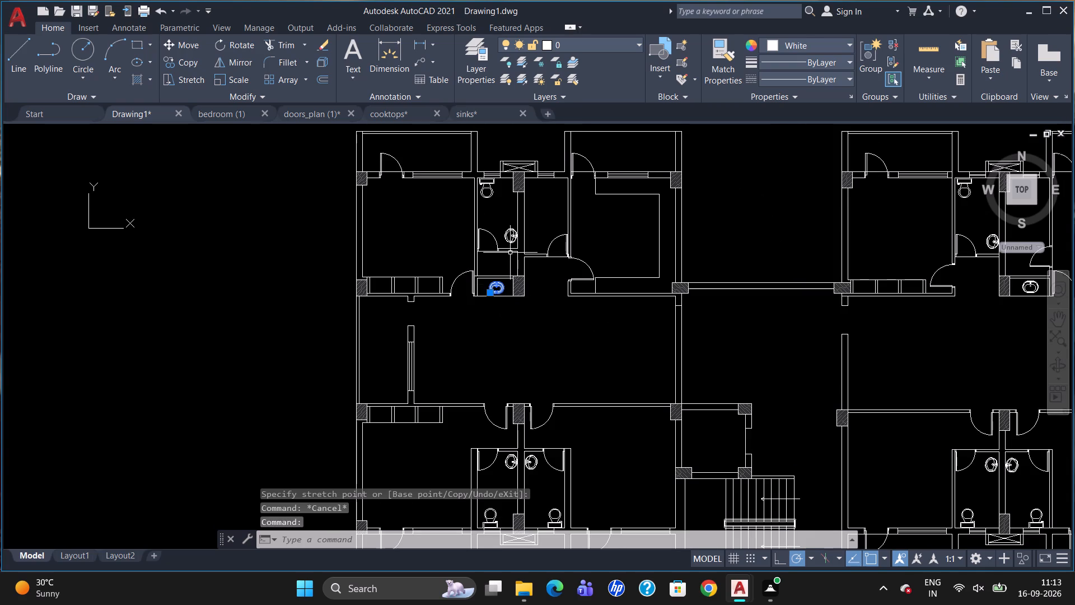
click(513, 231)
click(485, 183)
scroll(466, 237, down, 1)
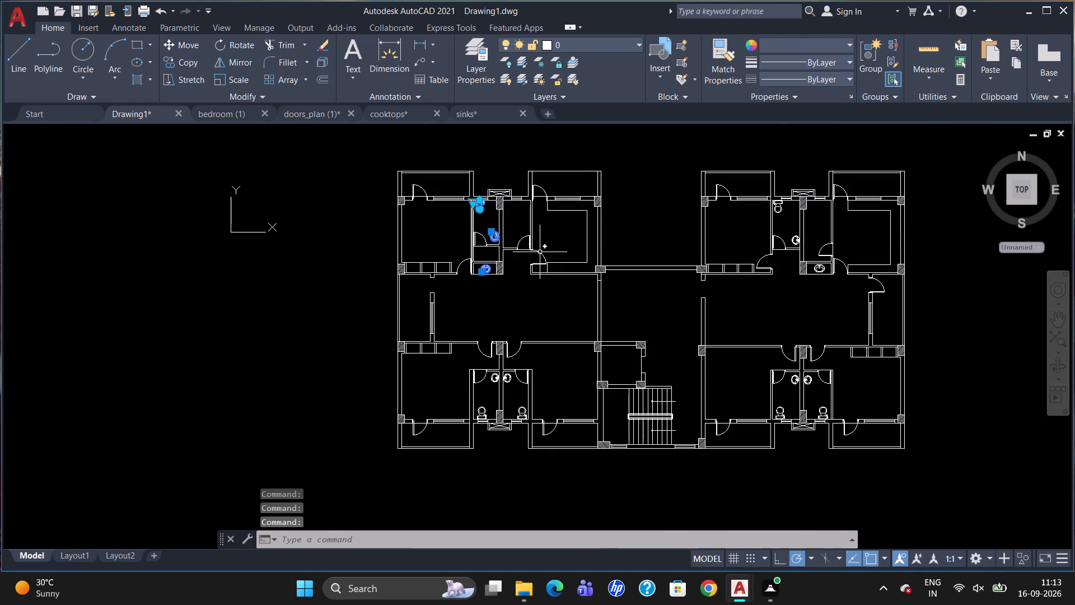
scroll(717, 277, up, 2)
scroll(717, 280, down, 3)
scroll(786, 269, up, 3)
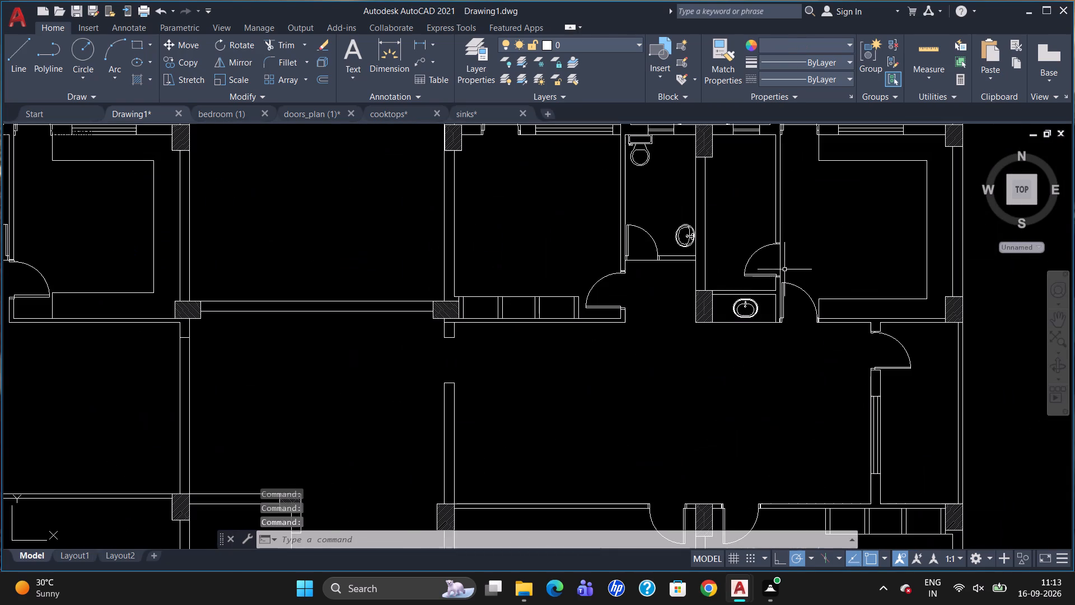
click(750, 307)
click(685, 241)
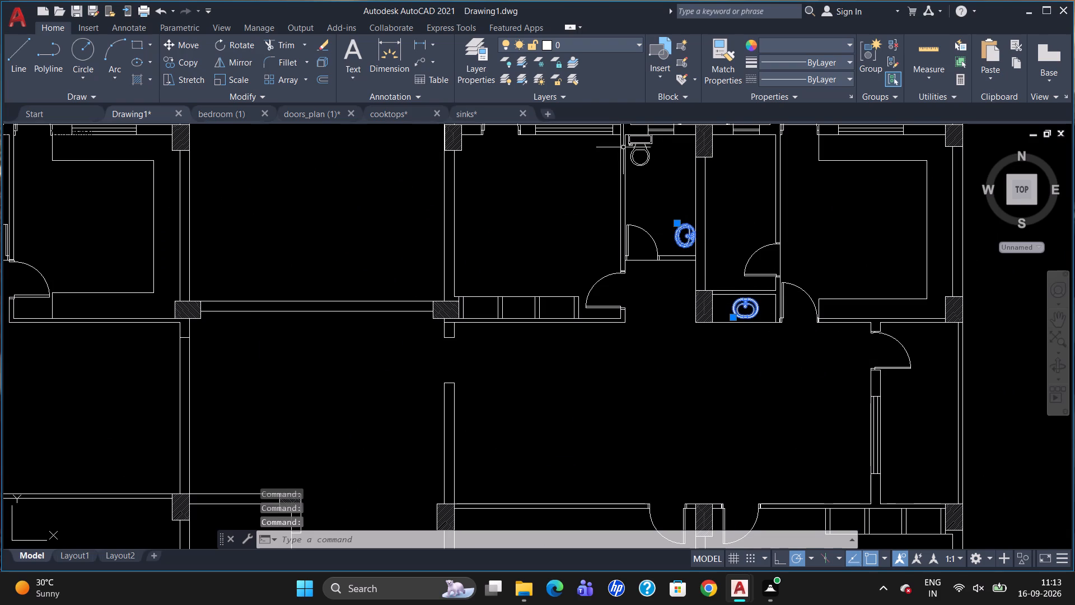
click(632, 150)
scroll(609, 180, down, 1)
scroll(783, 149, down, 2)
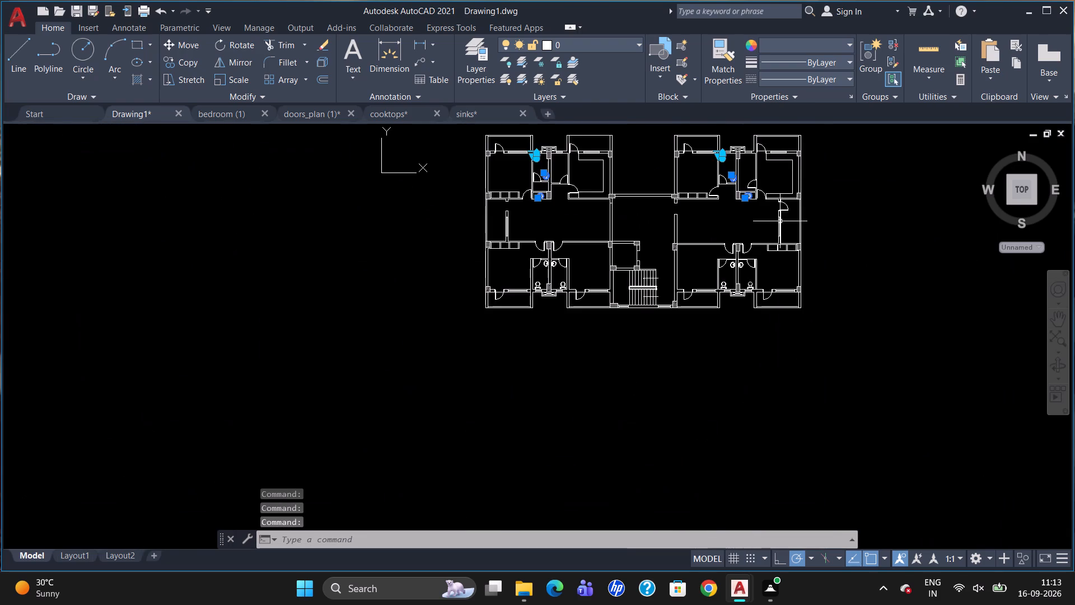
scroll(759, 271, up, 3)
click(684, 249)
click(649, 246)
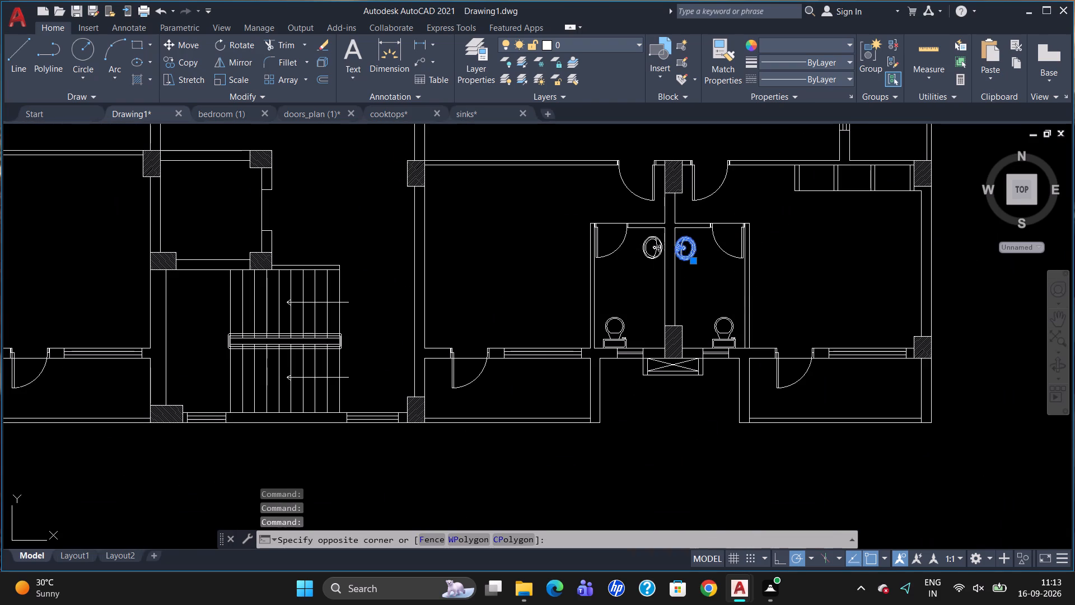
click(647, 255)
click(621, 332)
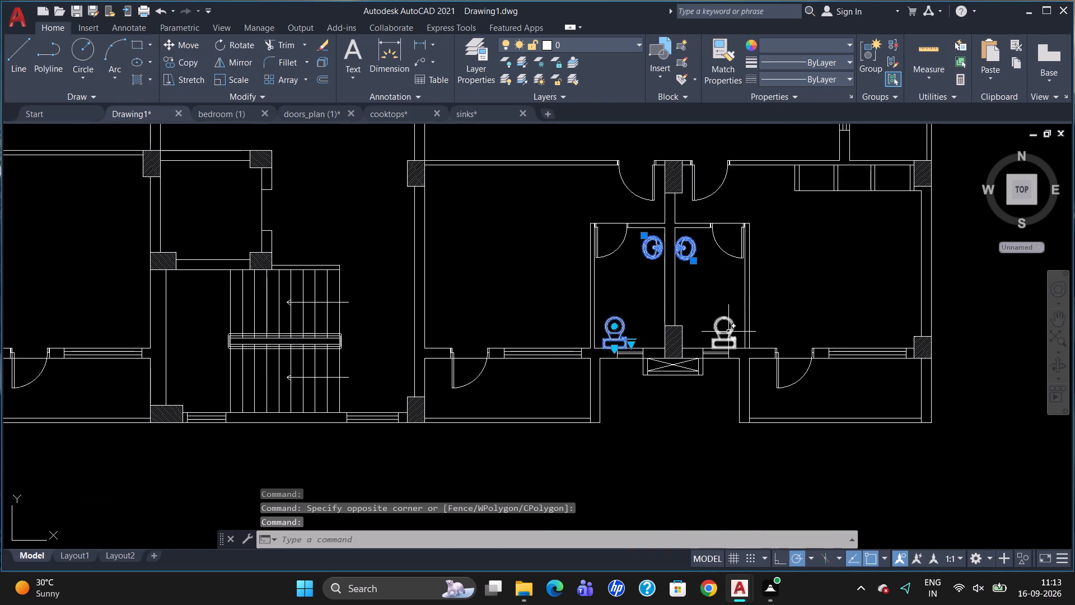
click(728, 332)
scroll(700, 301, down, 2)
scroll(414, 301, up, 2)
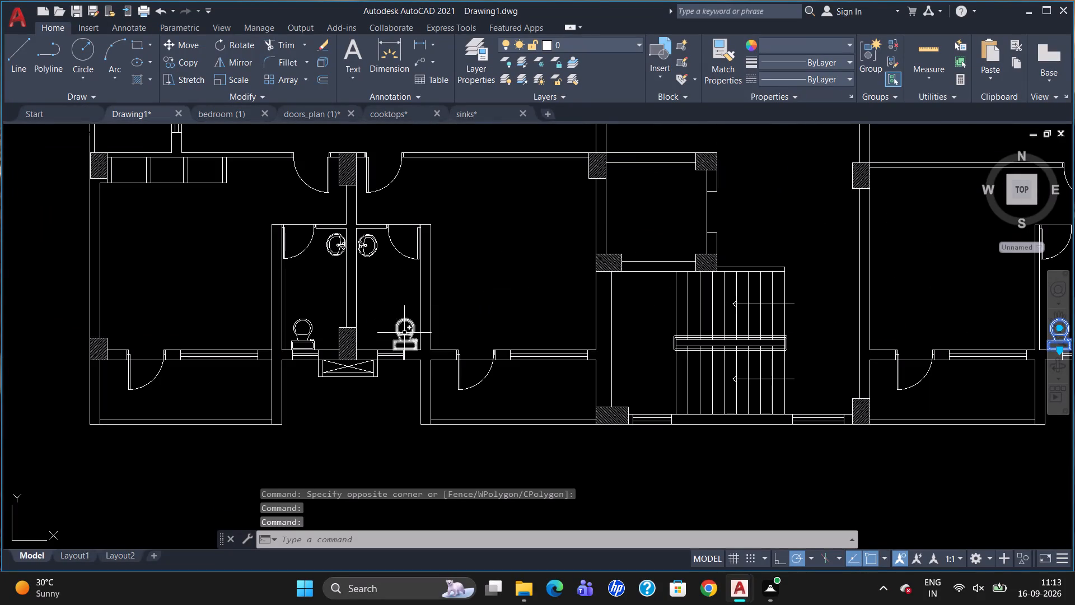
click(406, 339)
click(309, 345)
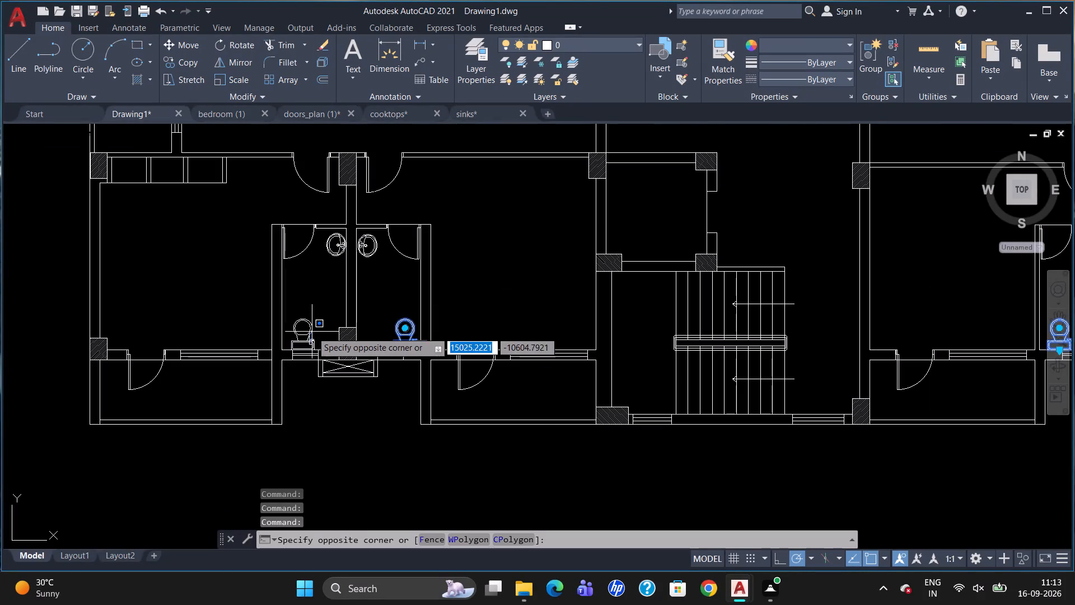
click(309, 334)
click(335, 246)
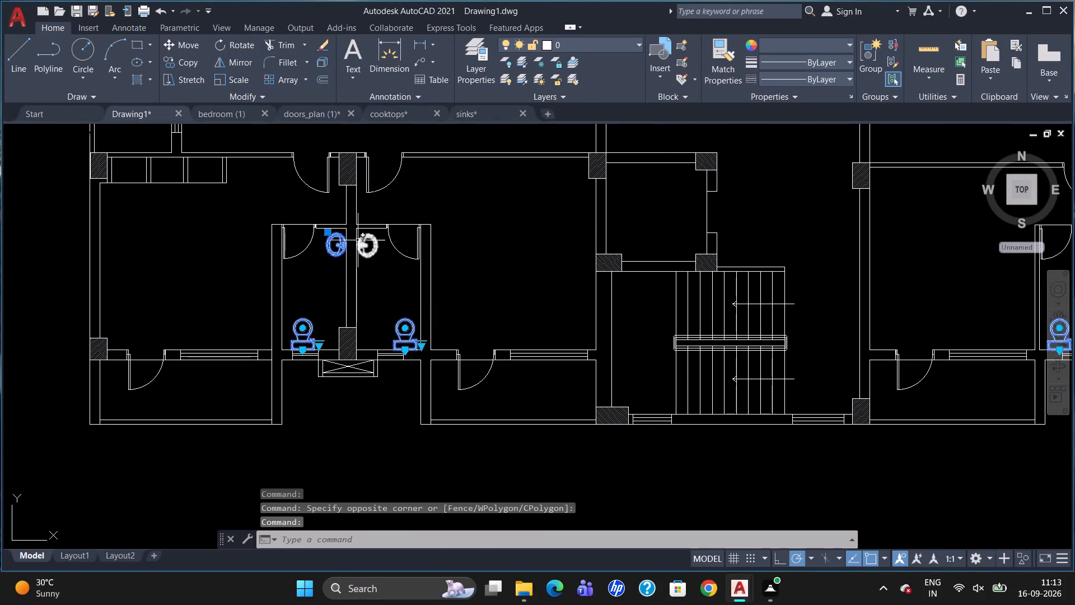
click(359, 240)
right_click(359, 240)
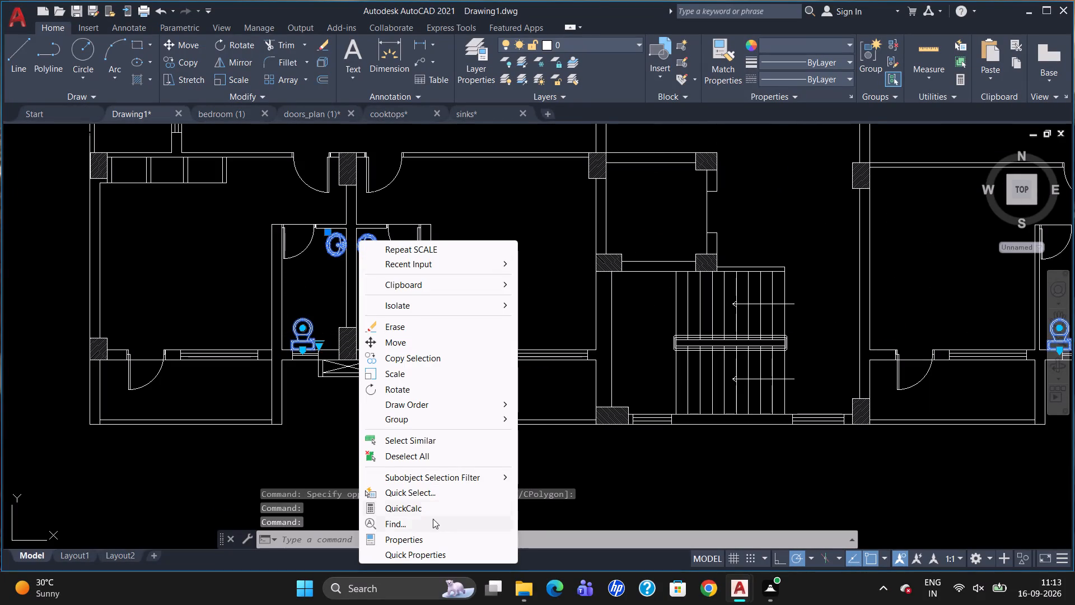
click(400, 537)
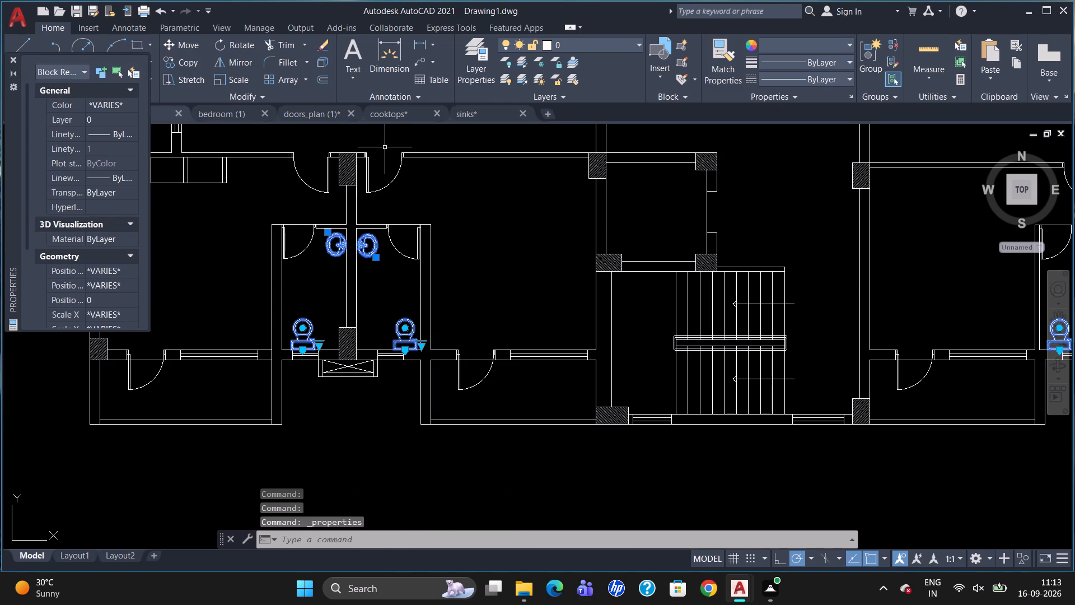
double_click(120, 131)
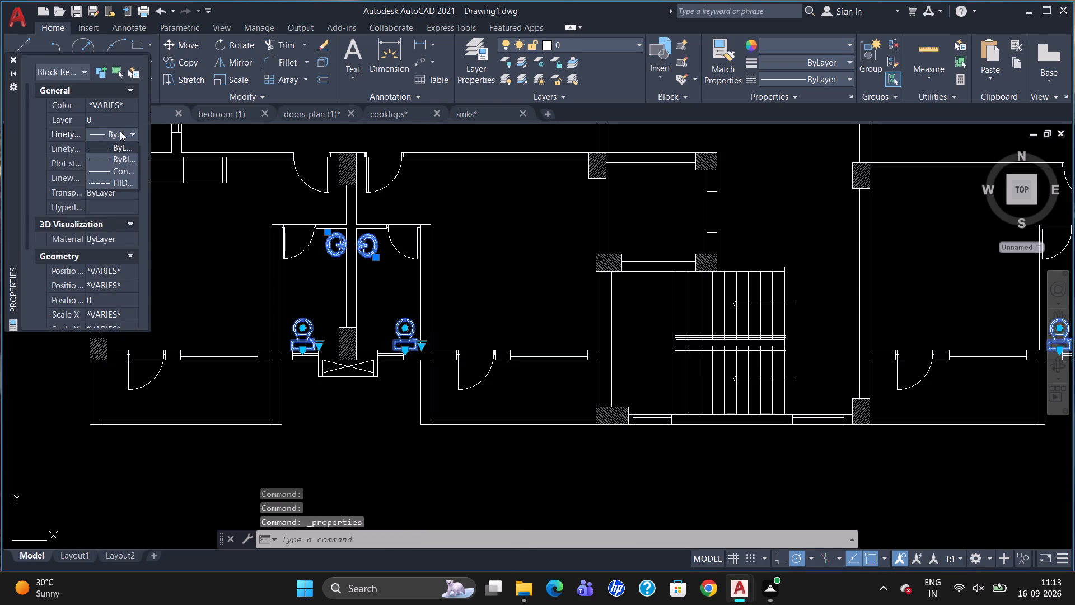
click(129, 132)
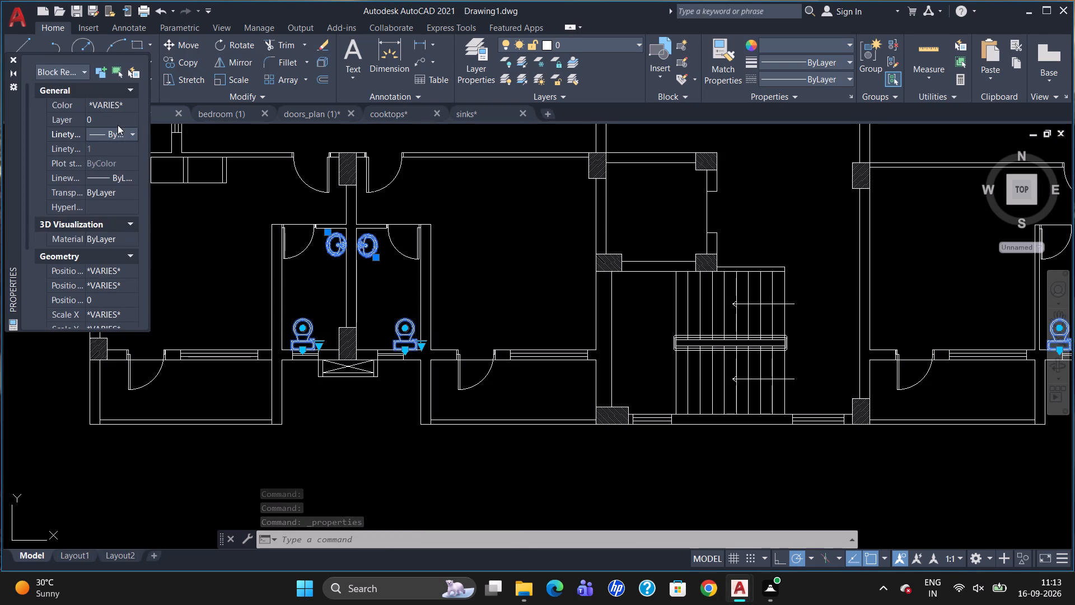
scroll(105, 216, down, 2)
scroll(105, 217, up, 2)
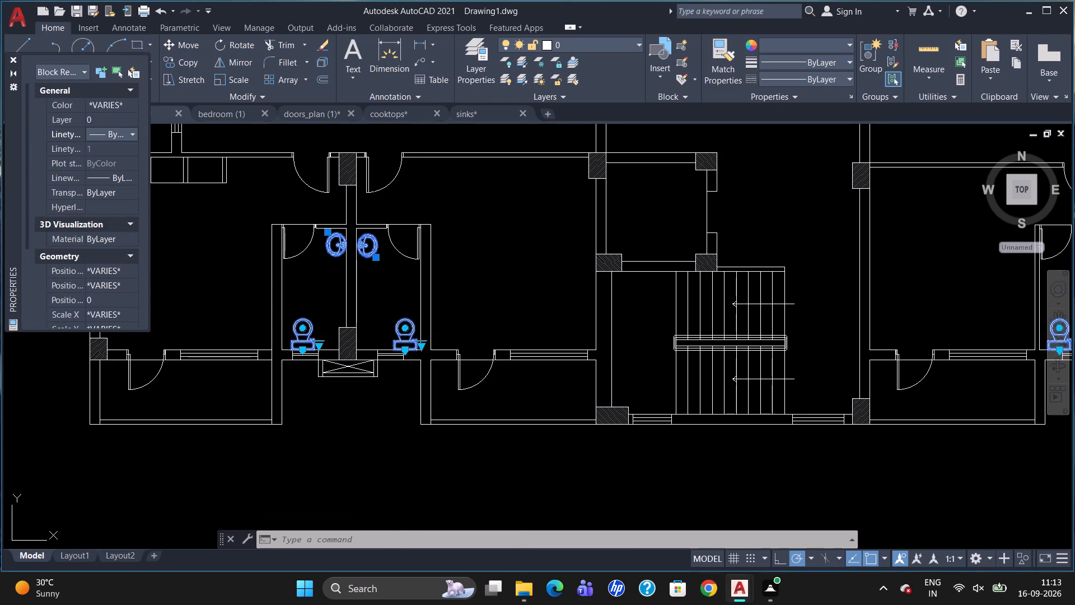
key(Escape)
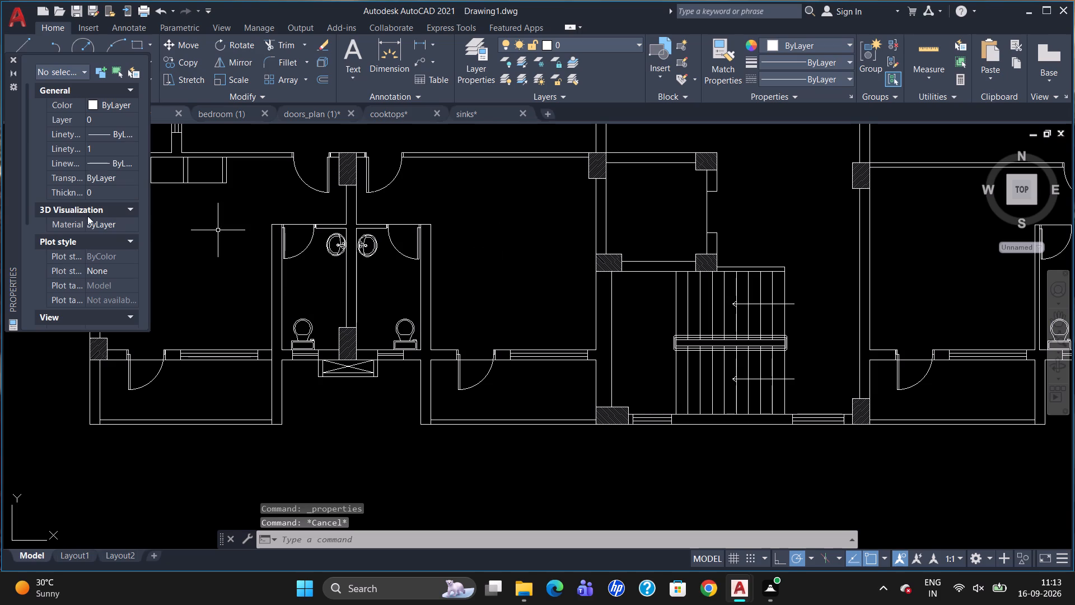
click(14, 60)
Create a new layer with the default name and set its colour to index colour 24.
click(556, 43)
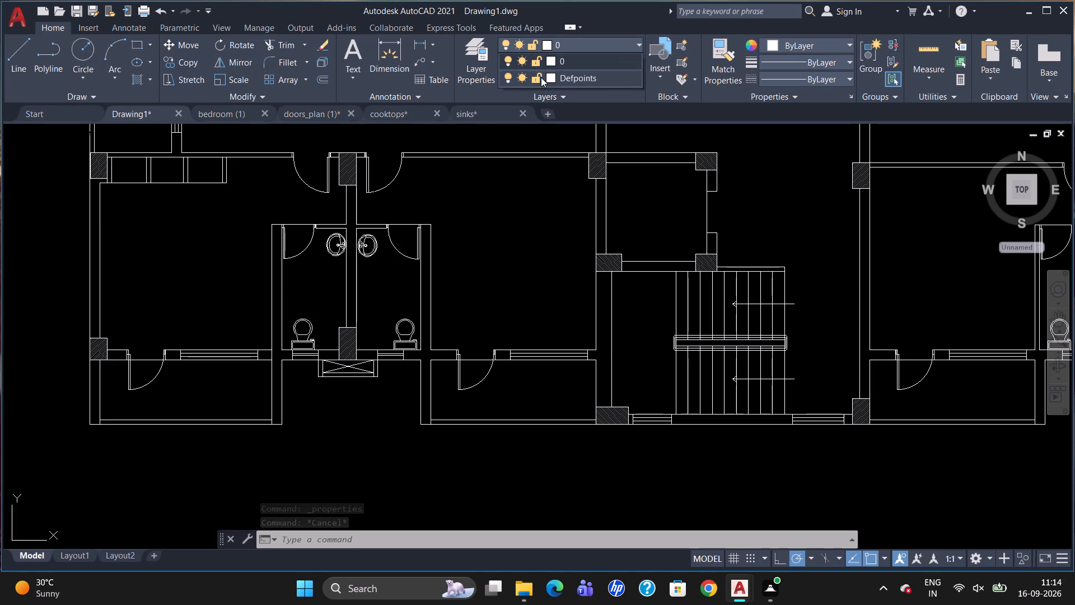
double_click(477, 68)
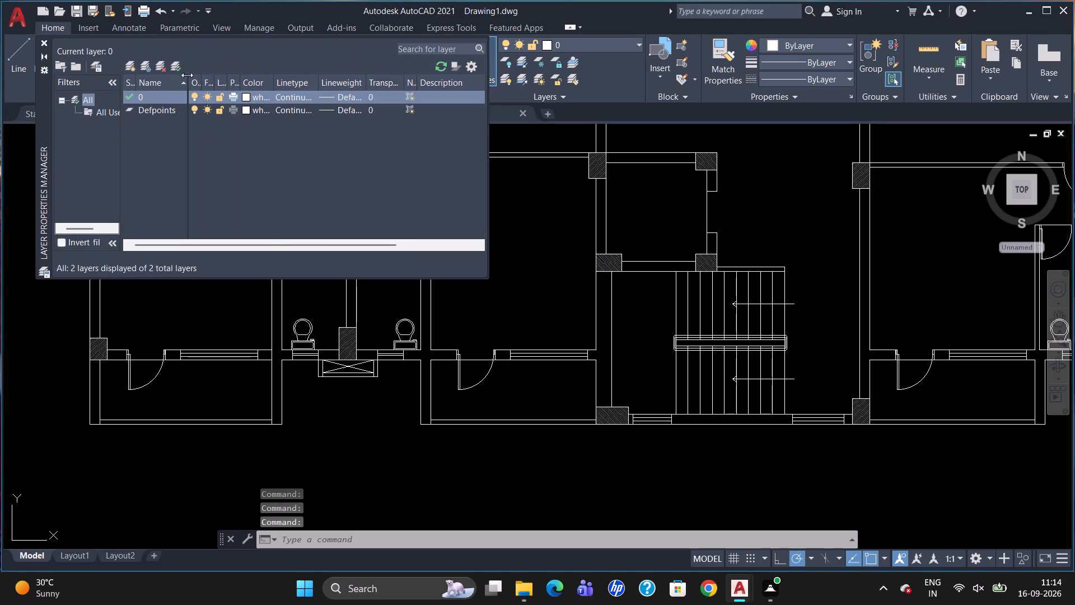
click(126, 66)
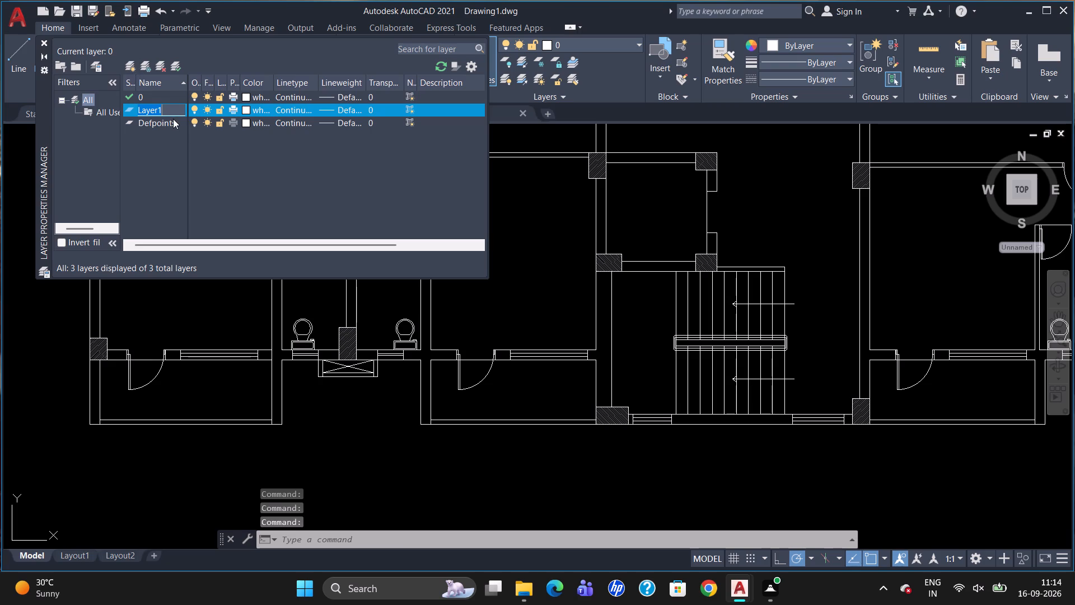
click(246, 106)
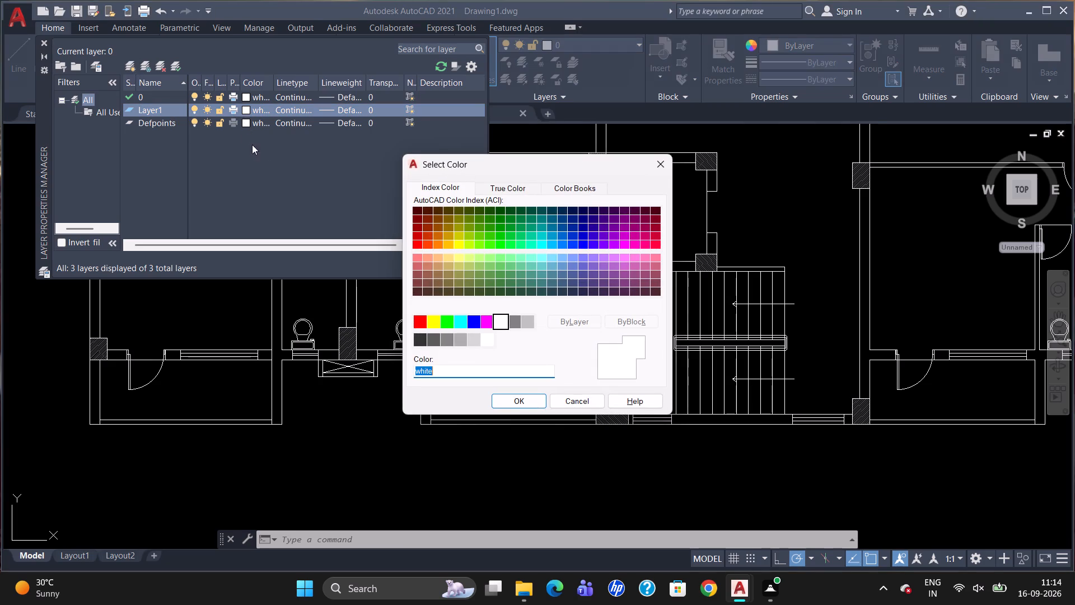
click(426, 243)
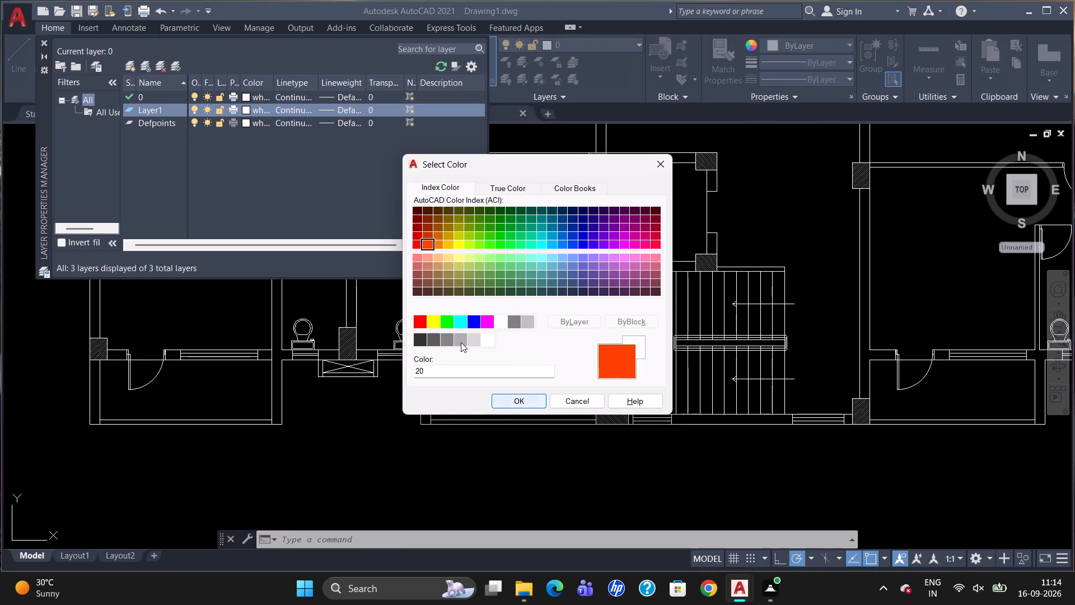
click(432, 229)
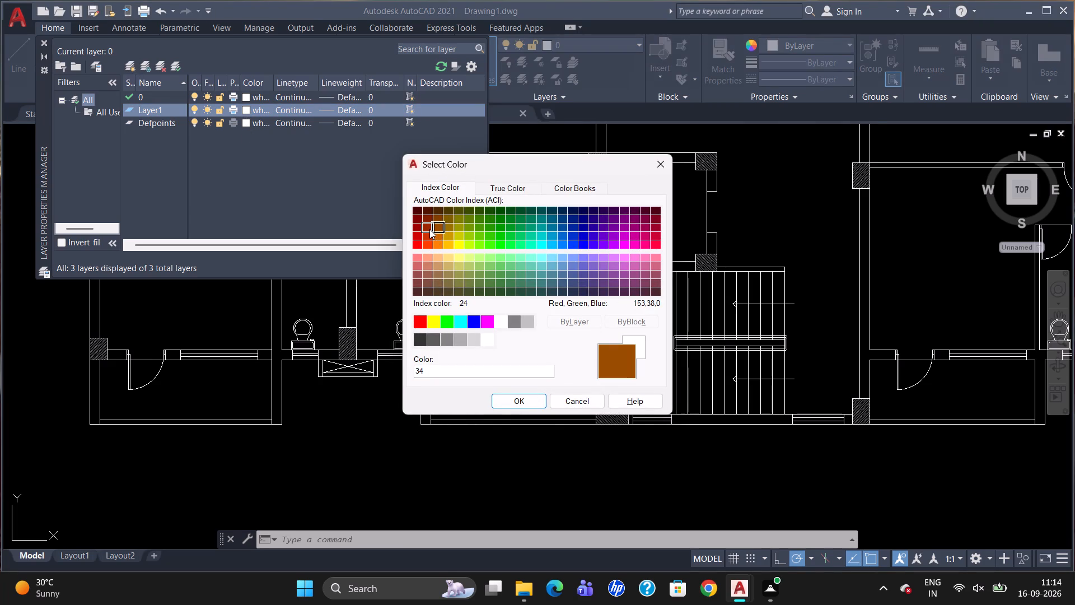
click(429, 229)
click(521, 400)
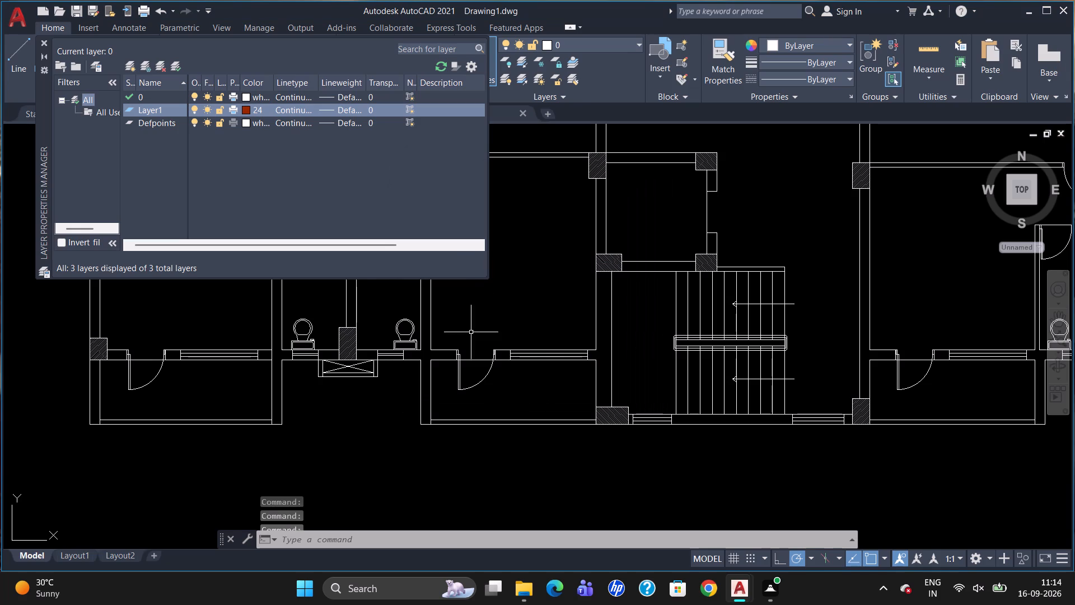
click(48, 41)
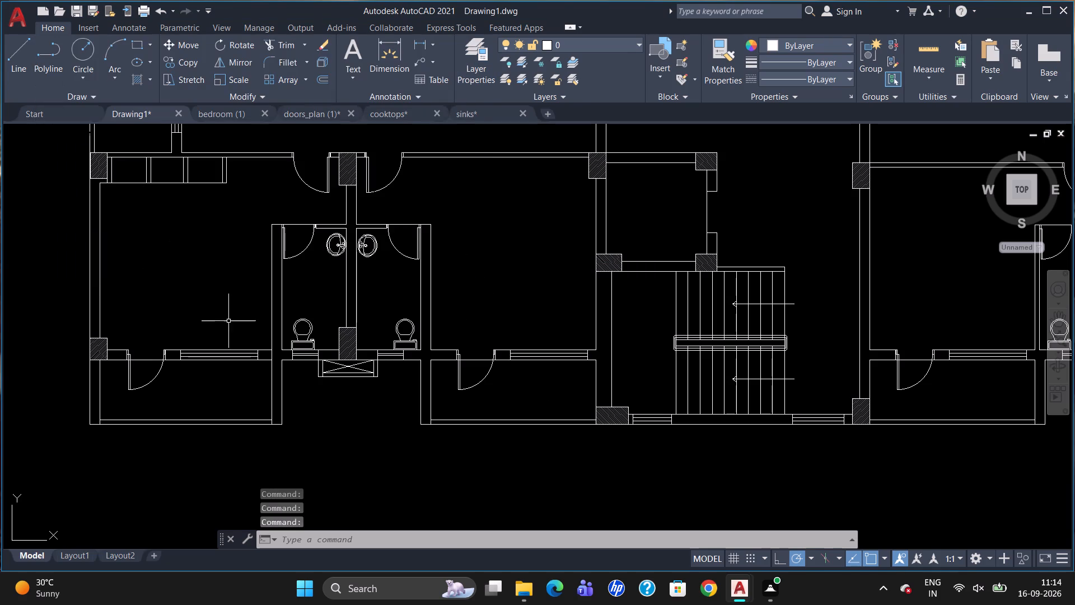
Assign all toilets and washbasins in both flats' upper and lower bathrooms, plus the two niche washbasins, to Layer1.
click(292, 342)
click(414, 340)
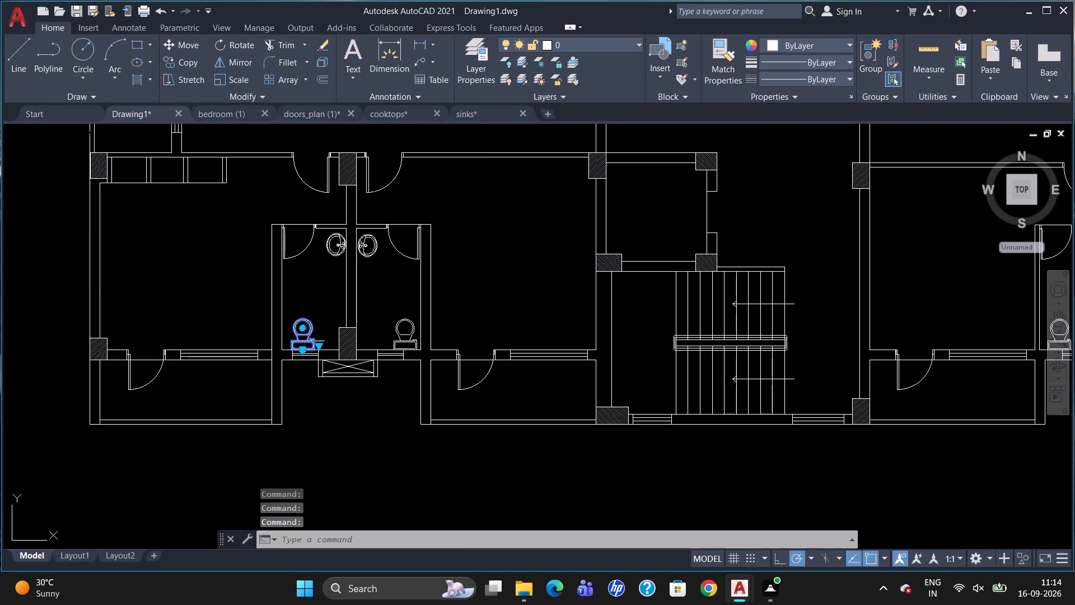
click(357, 242)
click(324, 242)
click(330, 242)
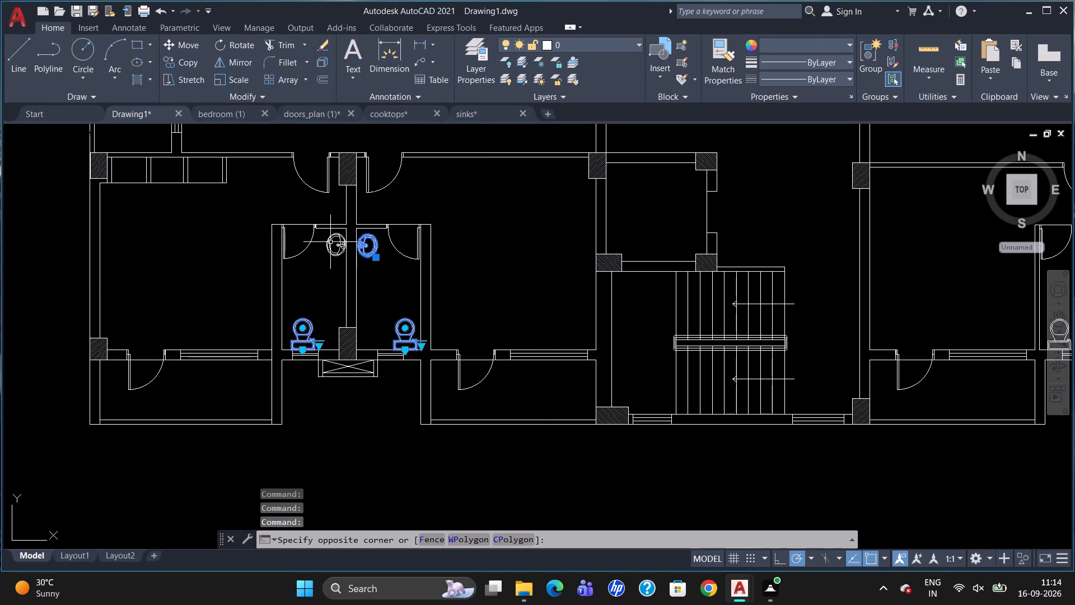
click(330, 243)
click(330, 254)
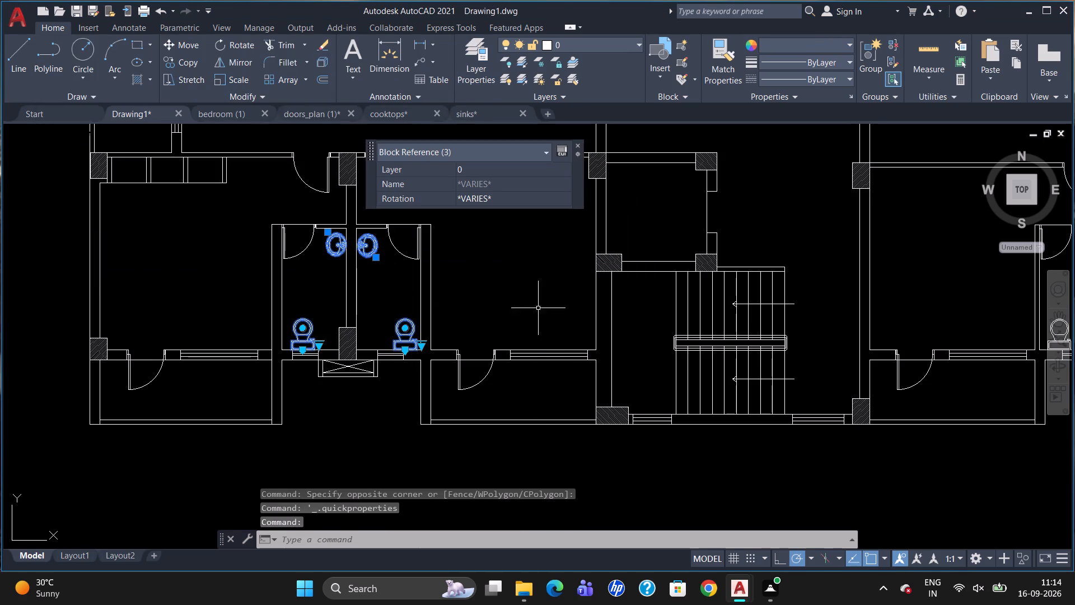
click(578, 146)
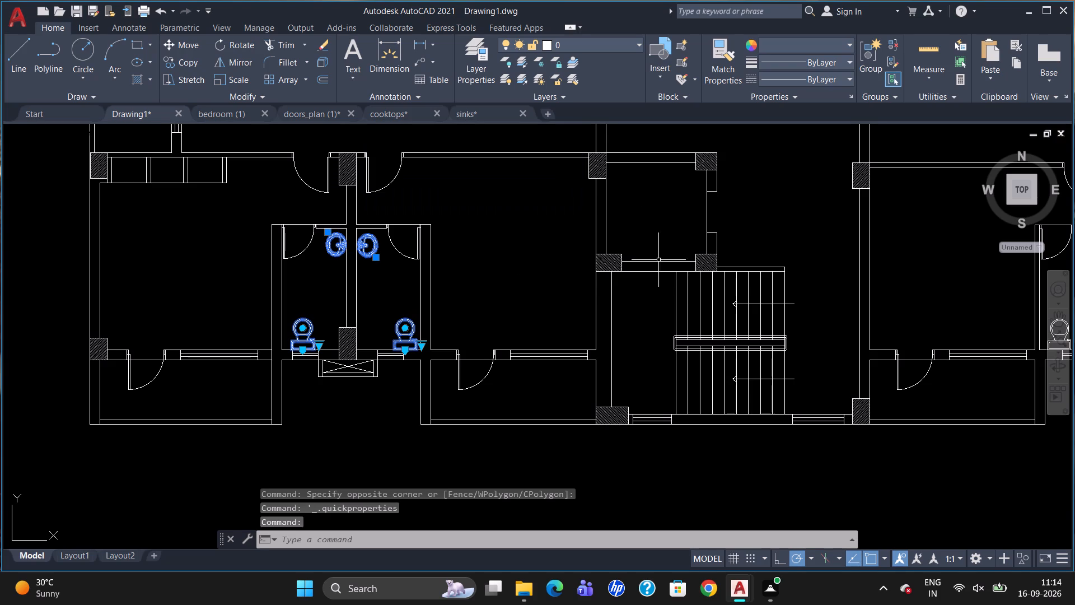
scroll(726, 332, down, 2)
scroll(945, 325, up, 2)
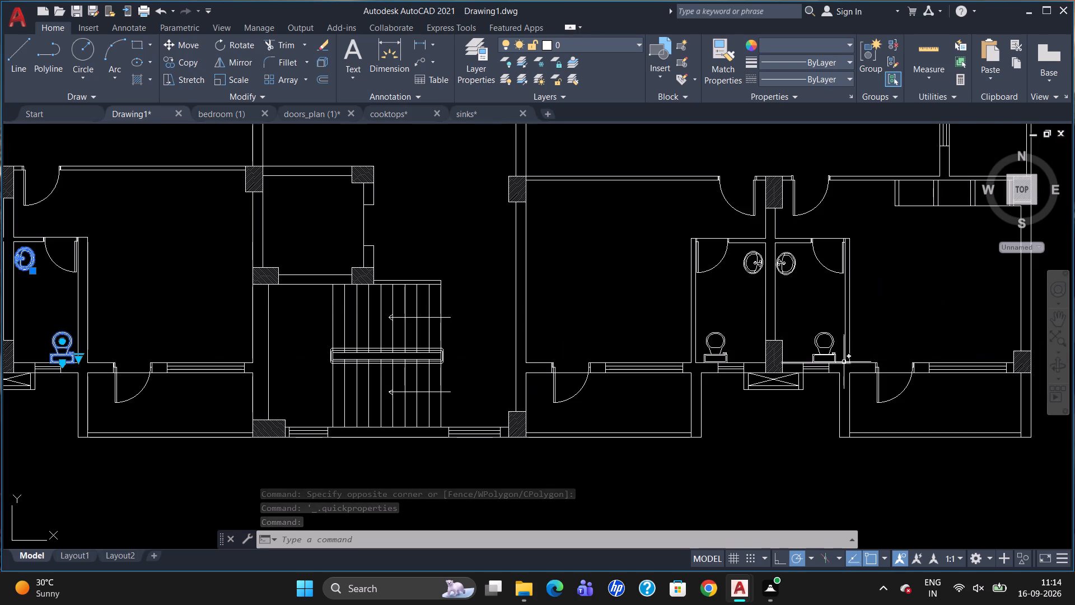
click(821, 349)
click(721, 351)
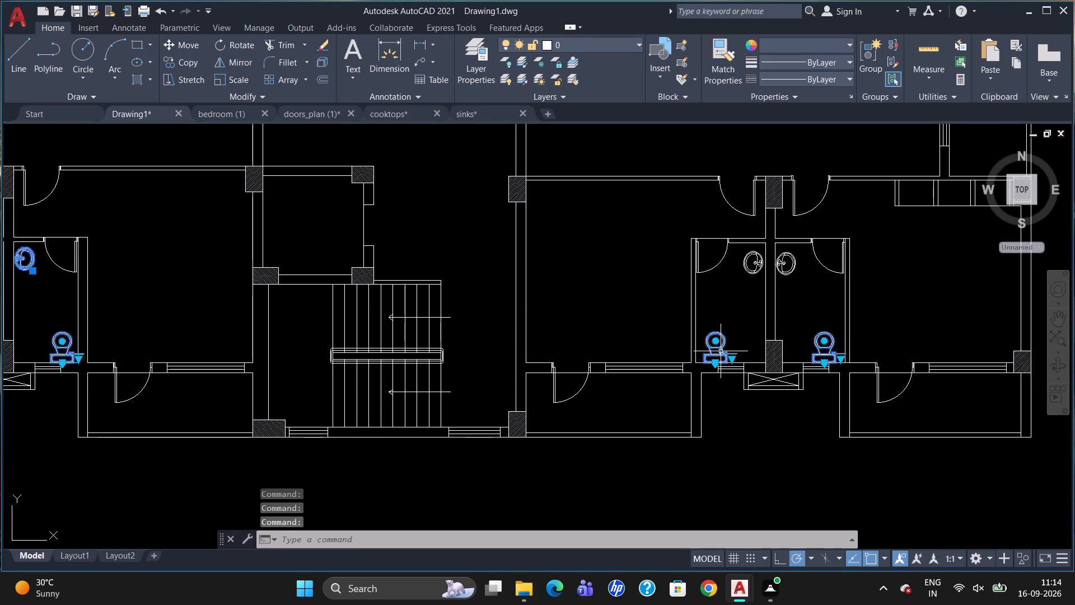
click(759, 267)
click(793, 262)
scroll(759, 396, down, 1)
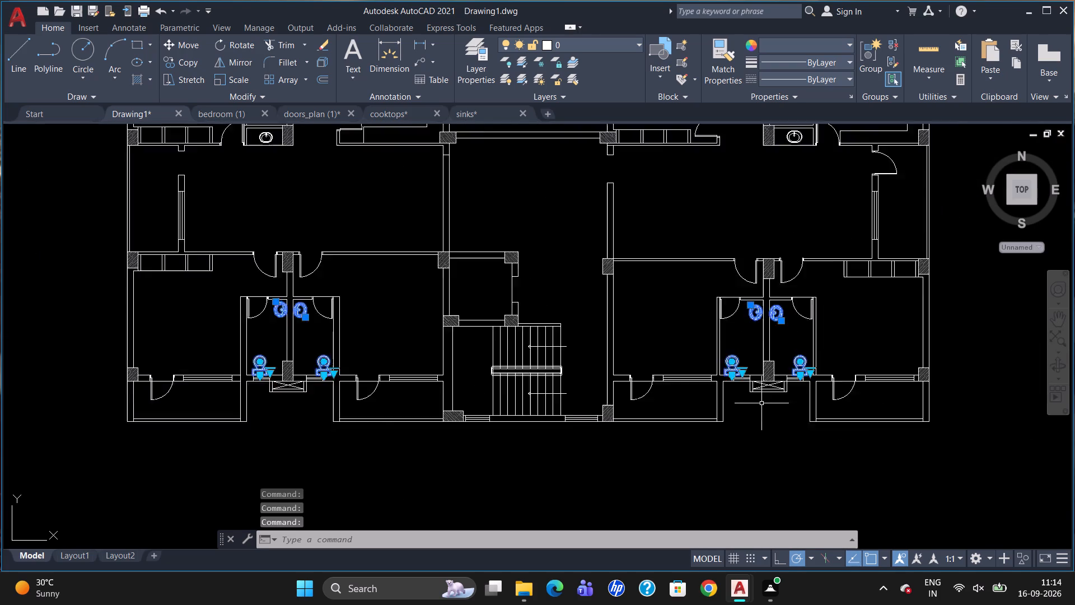
scroll(761, 403, down, 1)
scroll(785, 210, up, 2)
click(776, 271)
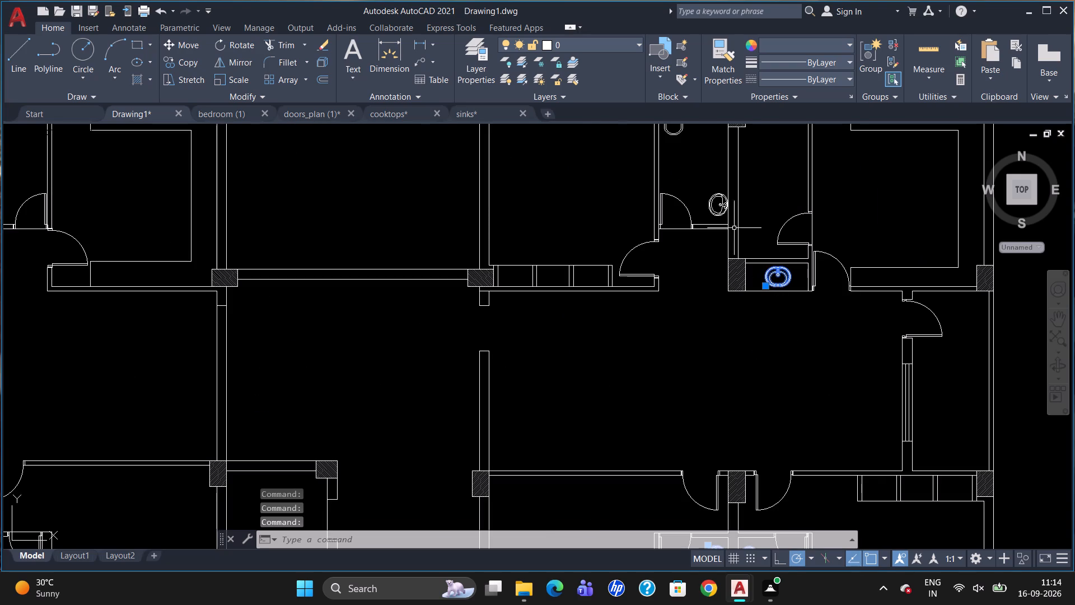
click(710, 206)
scroll(725, 291, down, 2)
scroll(704, 244, up, 2)
click(715, 211)
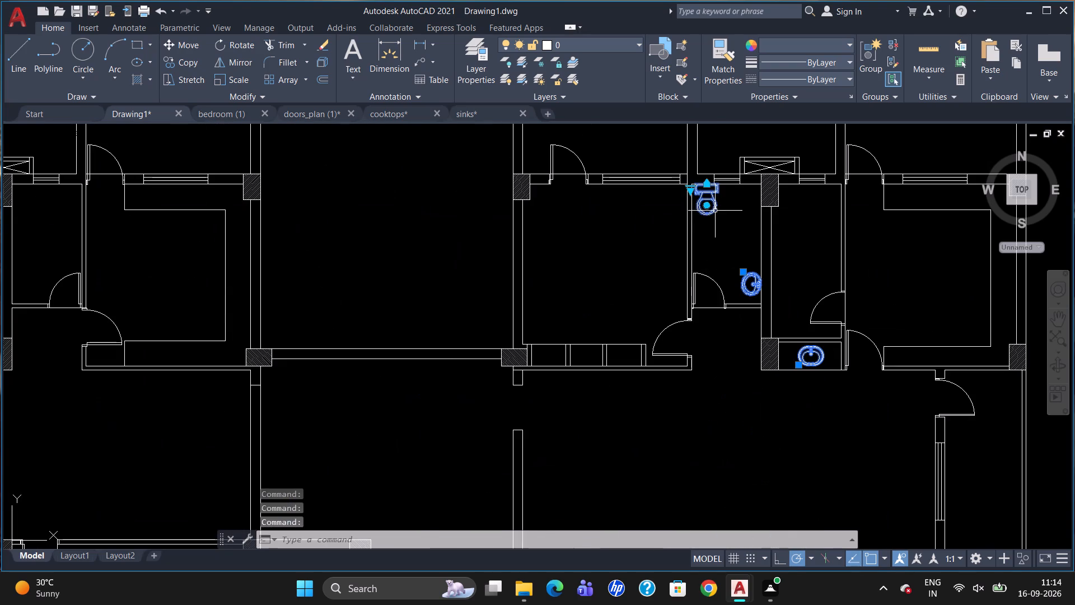
scroll(718, 224, down, 2)
scroll(431, 255, up, 2)
click(424, 312)
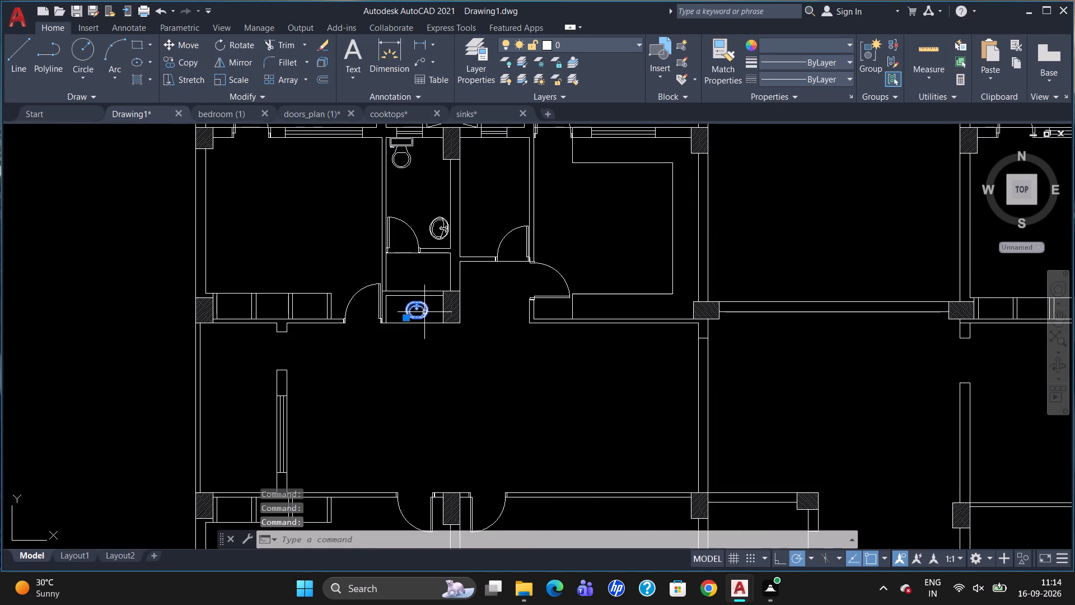
click(440, 227)
scroll(462, 319, down, 1)
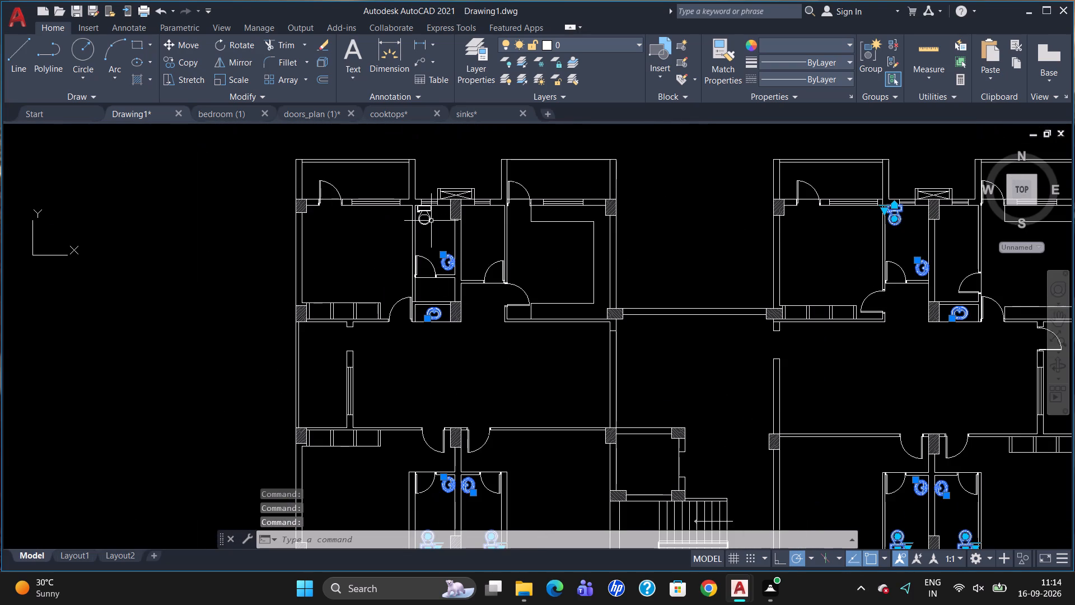
click(431, 220)
click(619, 44)
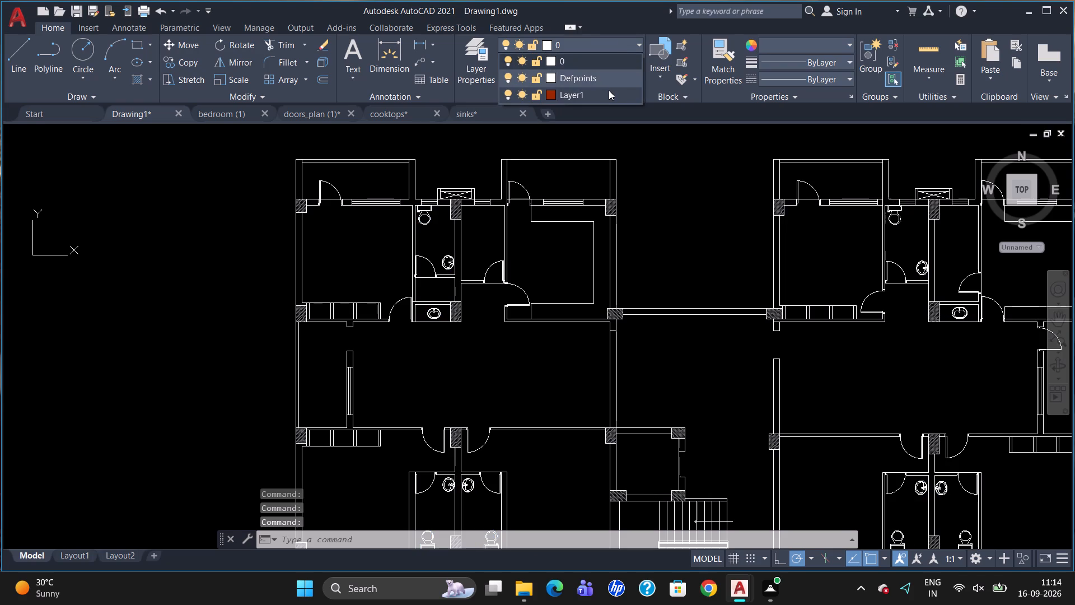
click(609, 91)
key(Escape)
scroll(530, 129, down, 1)
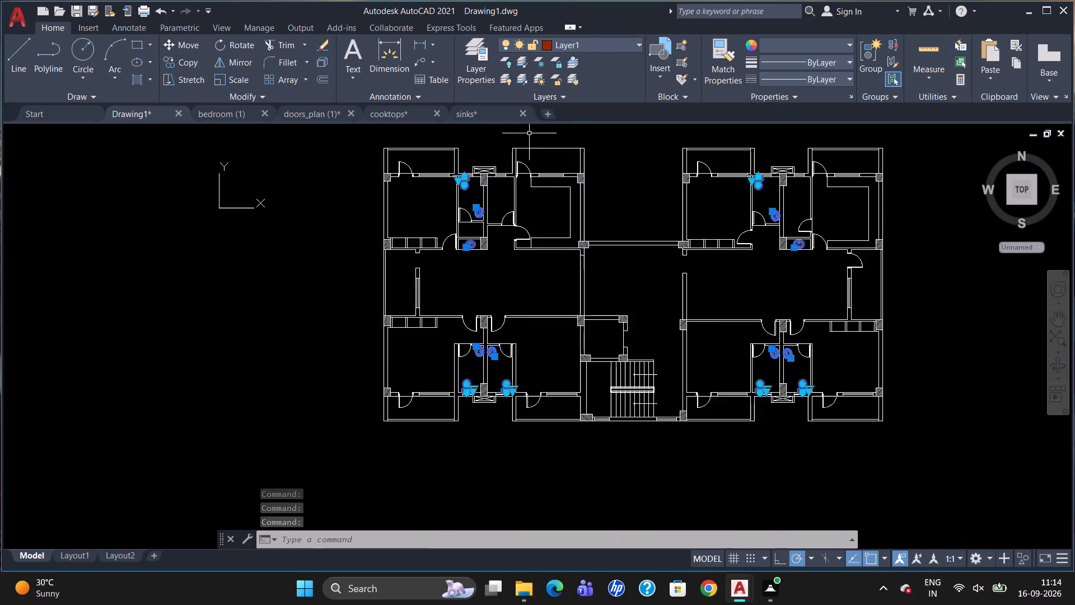
scroll(529, 134, down, 1)
key(Escape)
scroll(618, 252, up, 1)
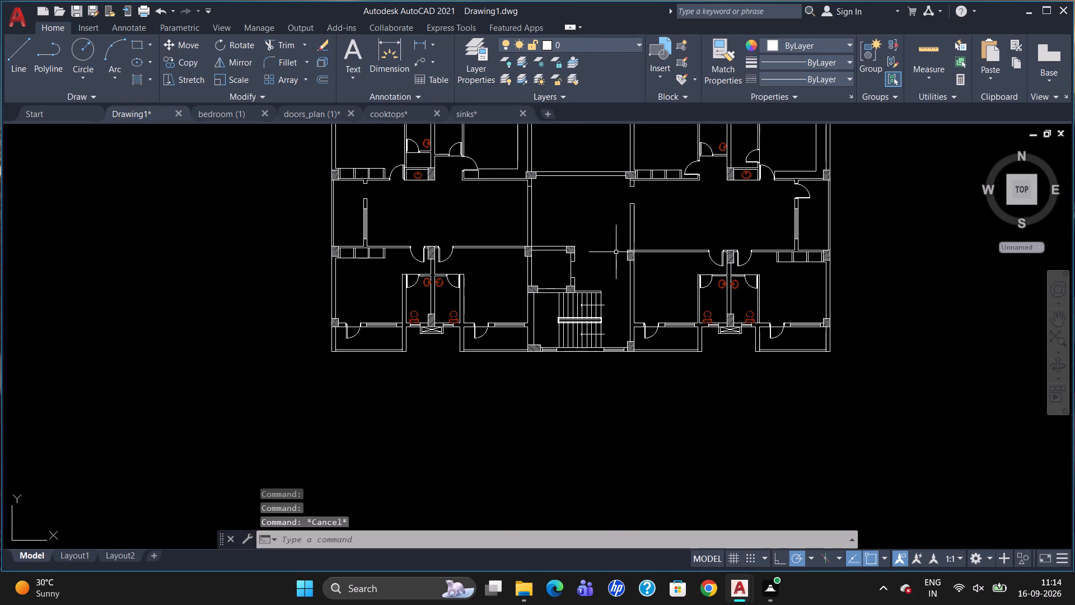
Copy the plan-view double bed with two cushions and side tables from the bedroom drawing into Drawing1, below and to the right of the plan.
scroll(612, 252, up, 1)
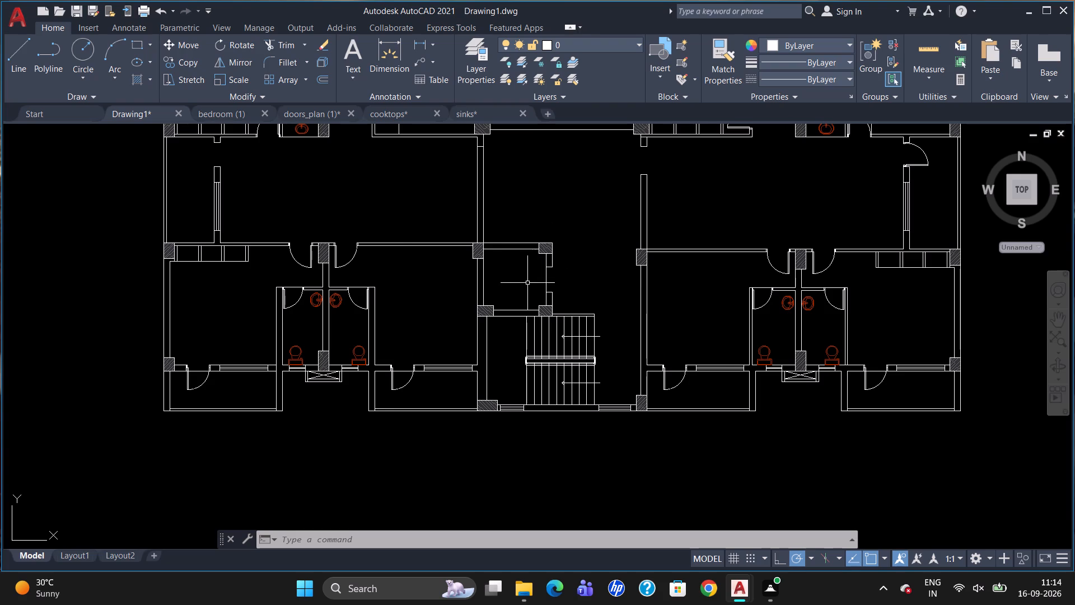
scroll(479, 285, down, 1)
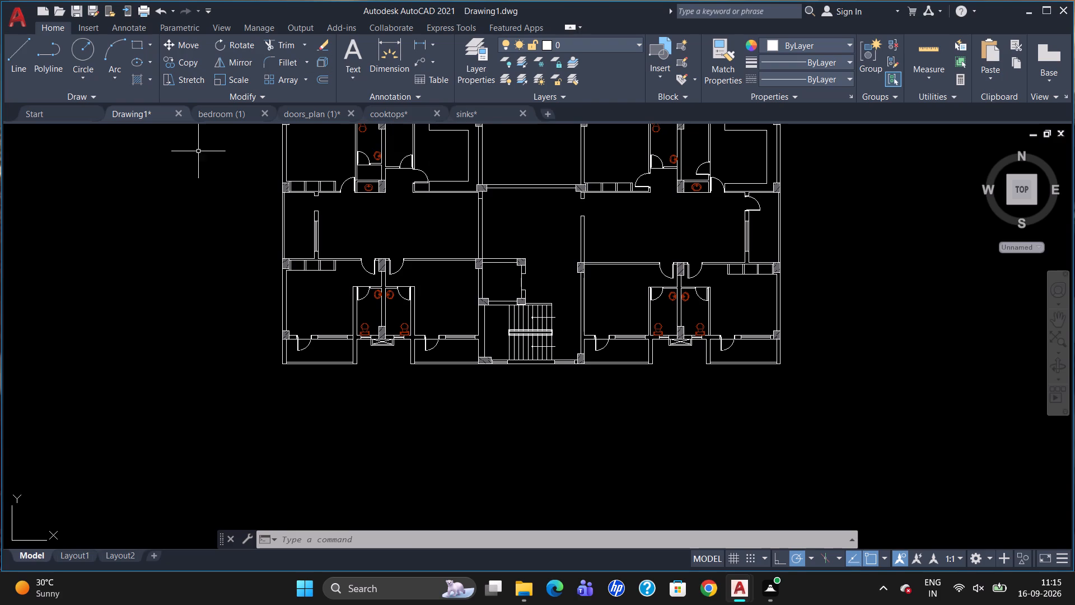
click(236, 111)
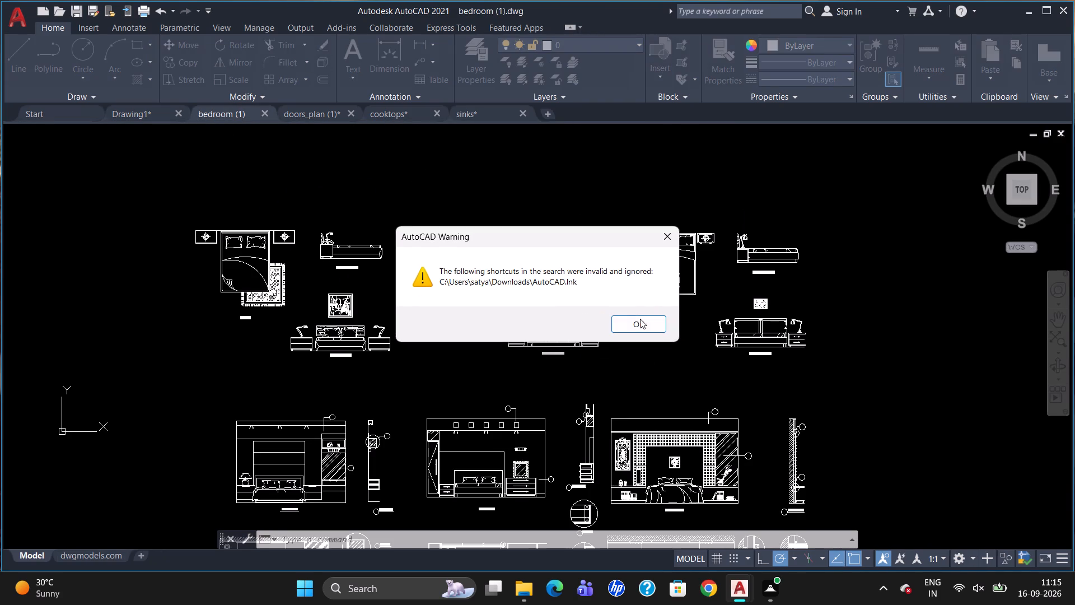
click(652, 322)
click(667, 241)
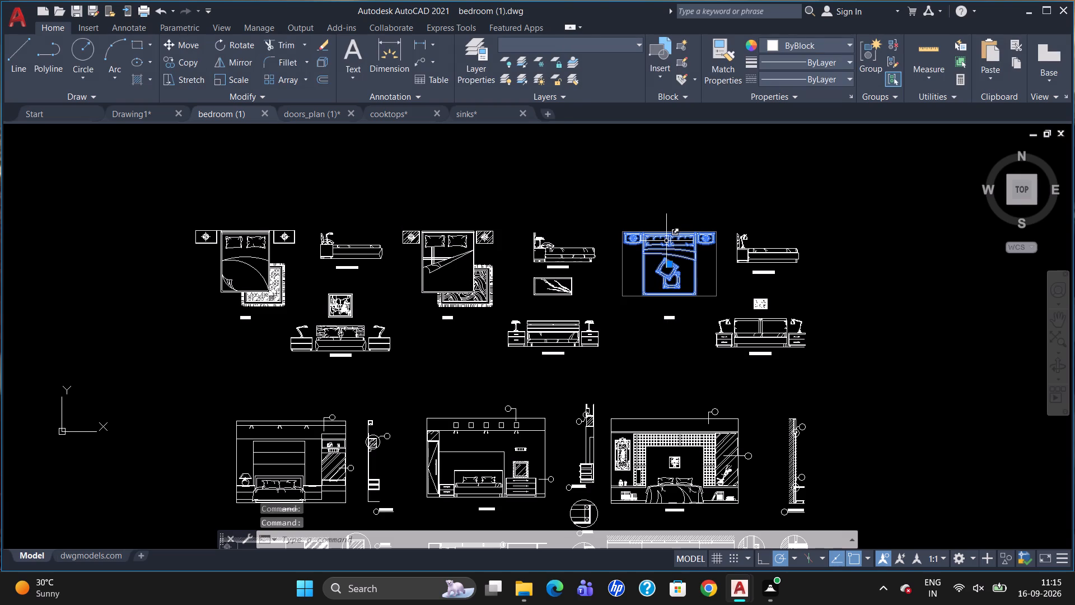
key(ctrl+c)
click(133, 110)
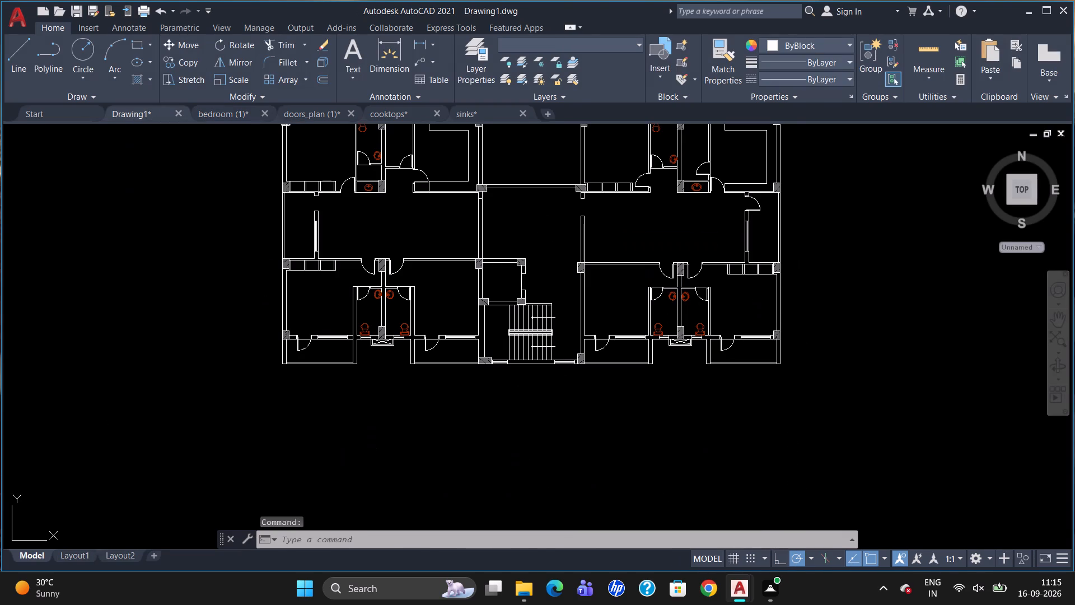
key(ctrl+v)
click(856, 394)
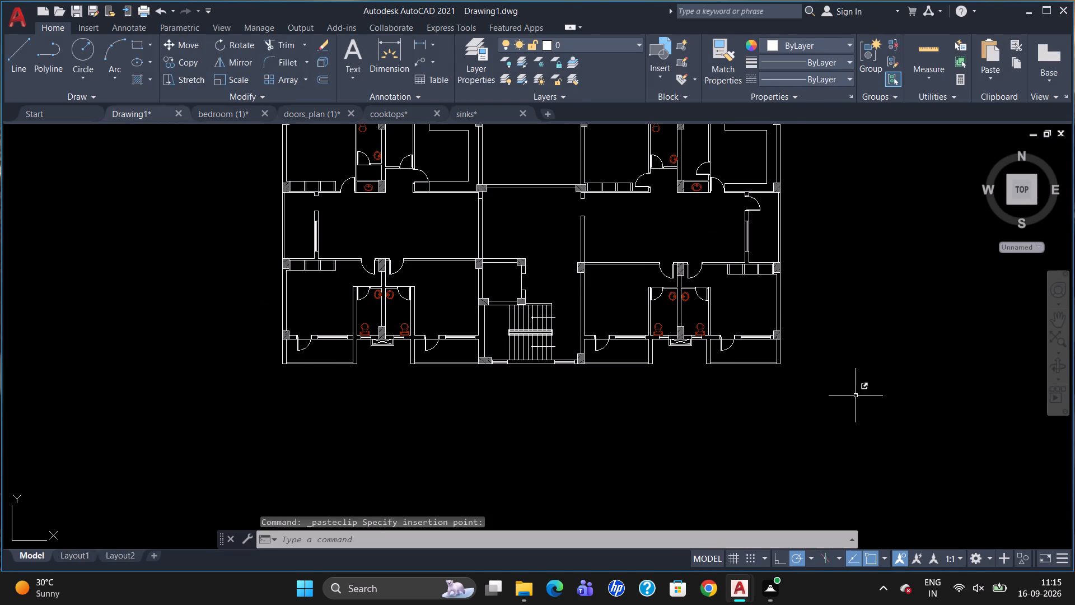
Group all the objects of the pasted tiny bed set.
drag(924, 404, 776, 435)
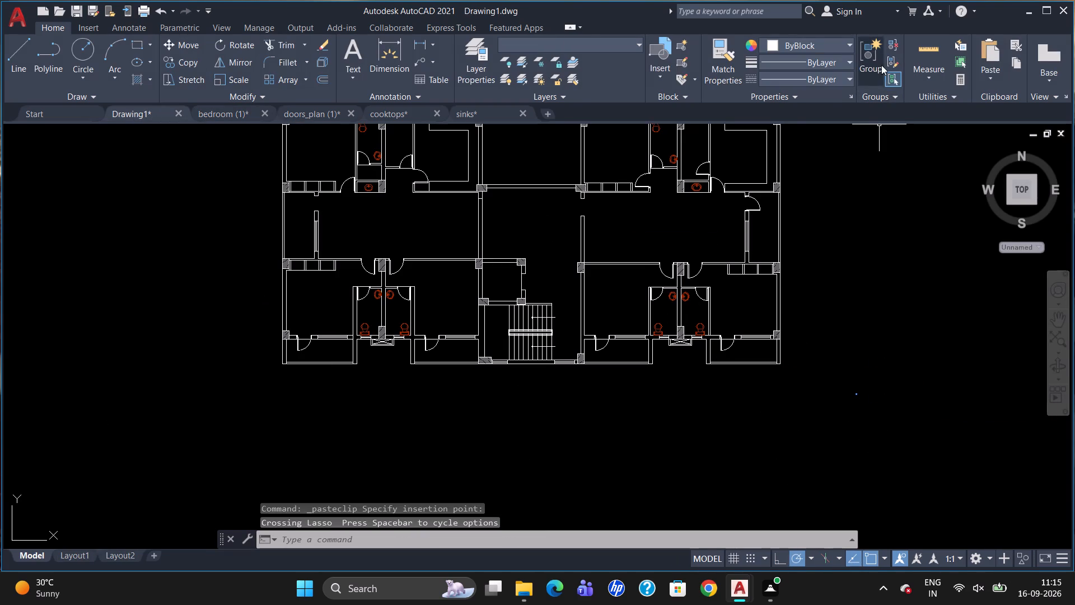
click(876, 53)
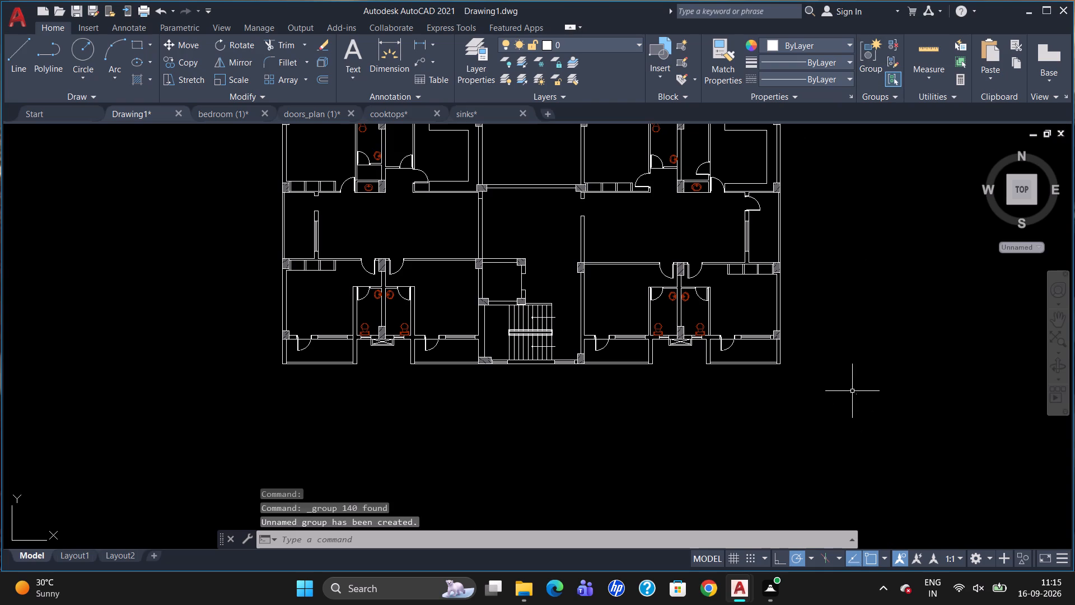
Scale up the grouped bed set freehand to roughly bedroom size.
click(857, 395)
key(s)
key(c)
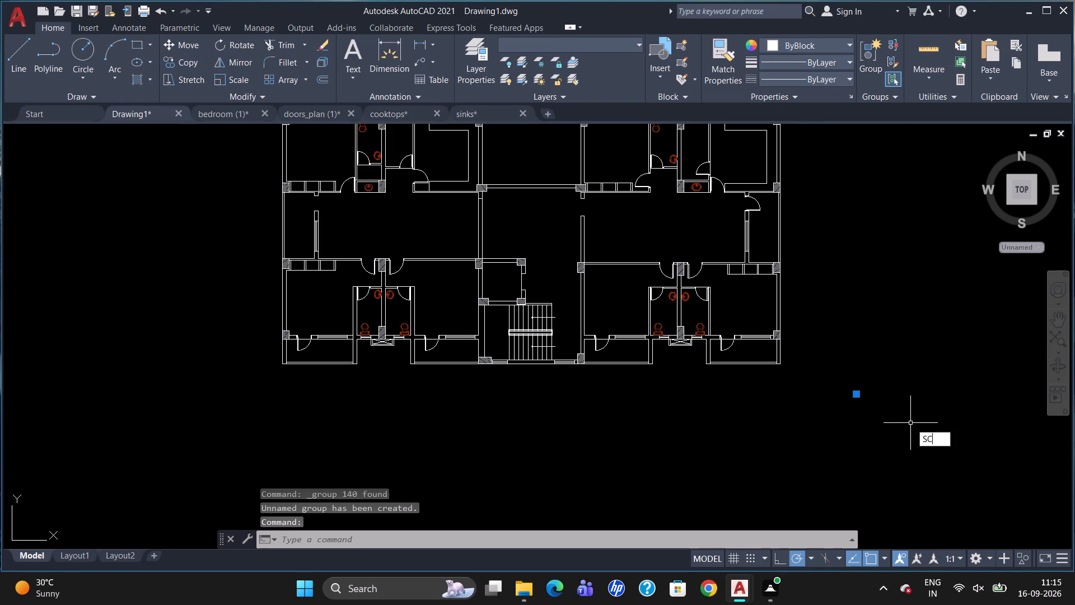
key(Return)
click(859, 397)
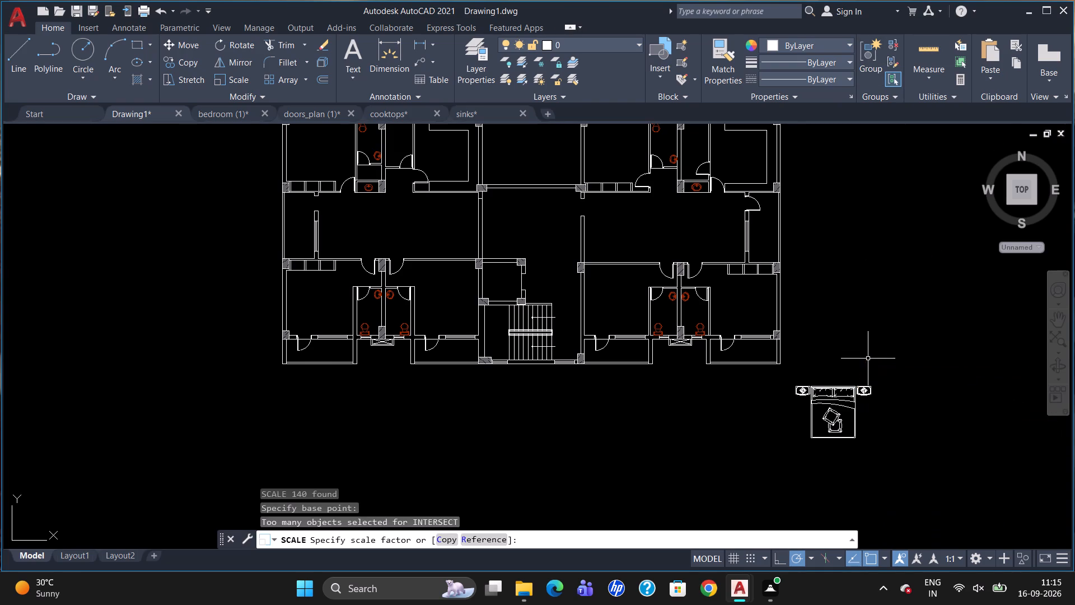
click(868, 359)
Rotate the bed set 90° clockwise so its headboard is on the east side.
click(857, 385)
text(RO)
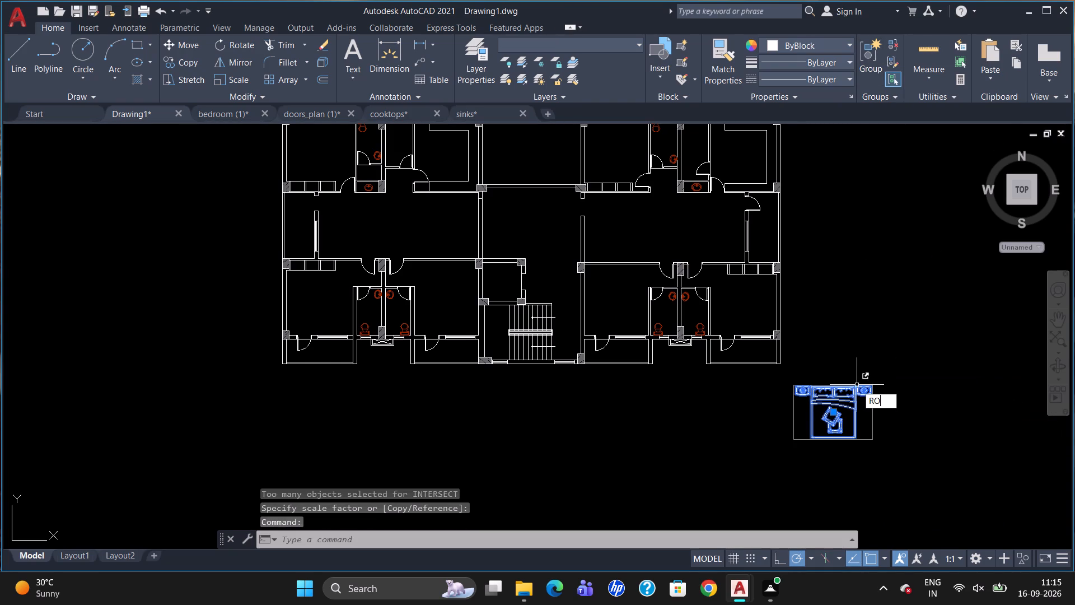
key(Return)
drag(857, 385, 863, 397)
click(861, 450)
Move the bed set into the right-hand flat's lower bedroom beside the outer east wall.
click(854, 375)
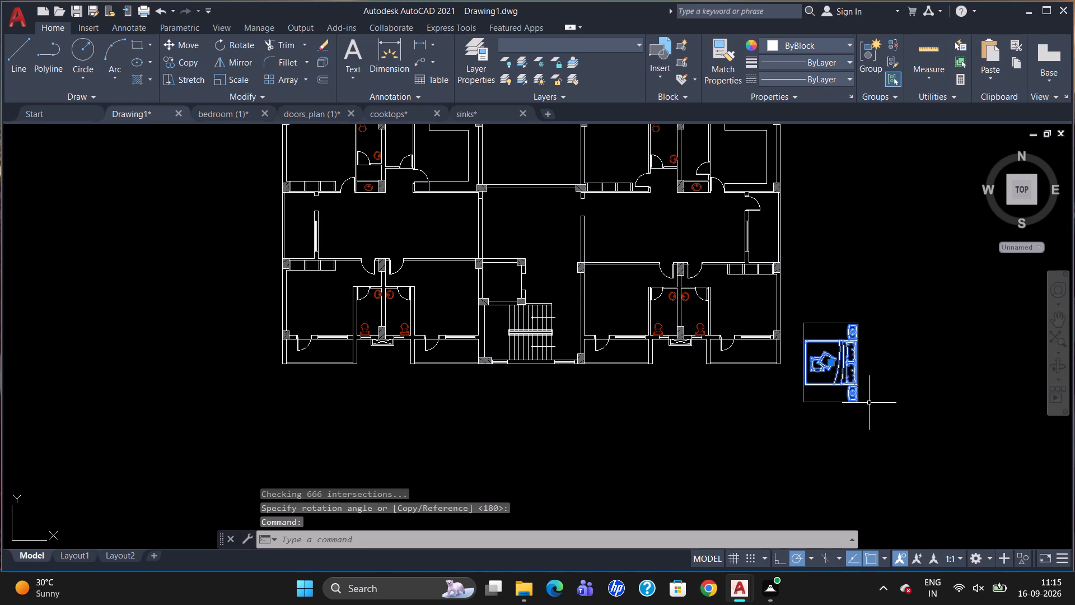
key(m)
key(Return)
click(847, 386)
scroll(759, 337, up, 3)
click(769, 329)
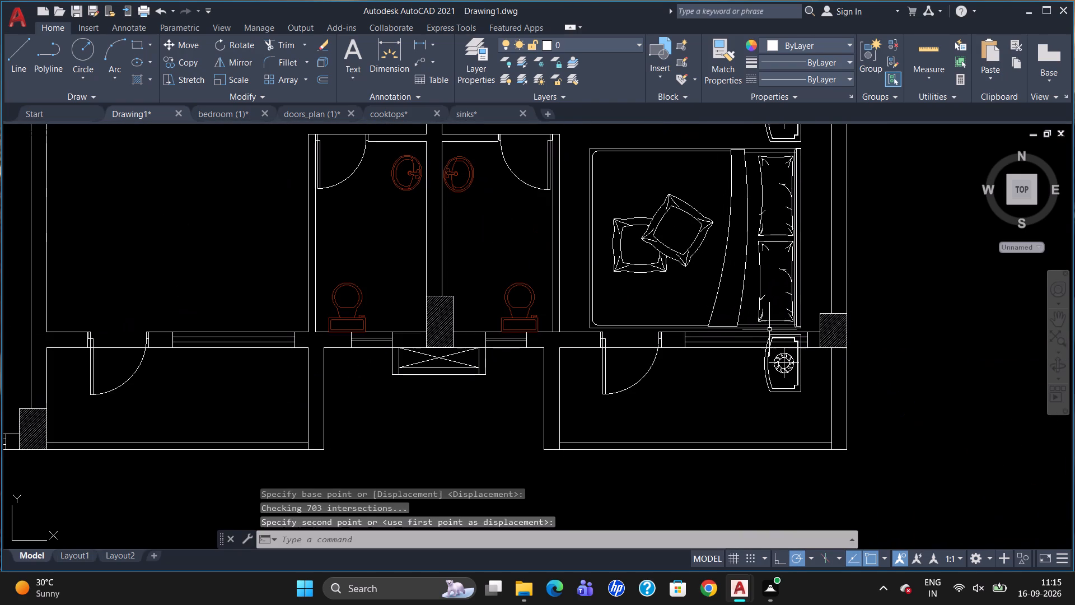
click(776, 315)
key(Escape)
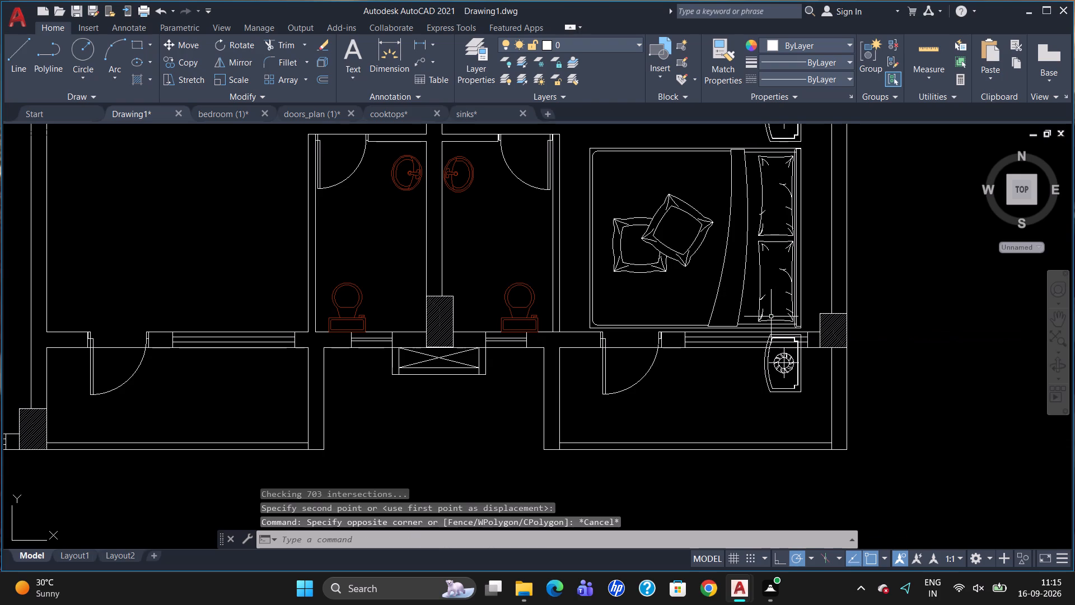
Scale the bed set down by a factor of about 0.48, based at its upper side table.
click(761, 314)
text(SC)
key(Return)
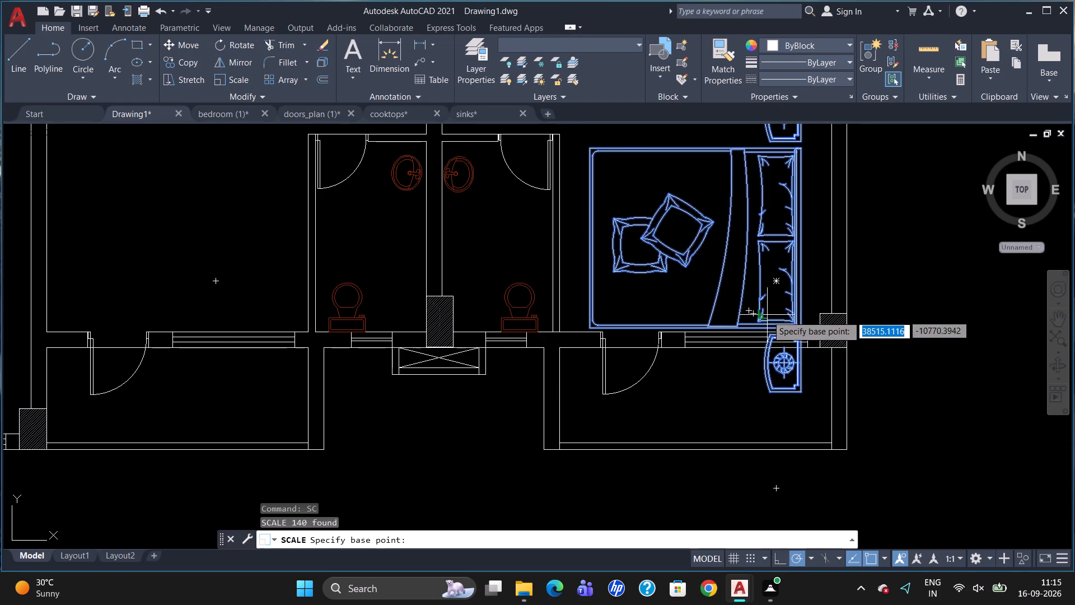
scroll(773, 334, down, 1)
click(785, 179)
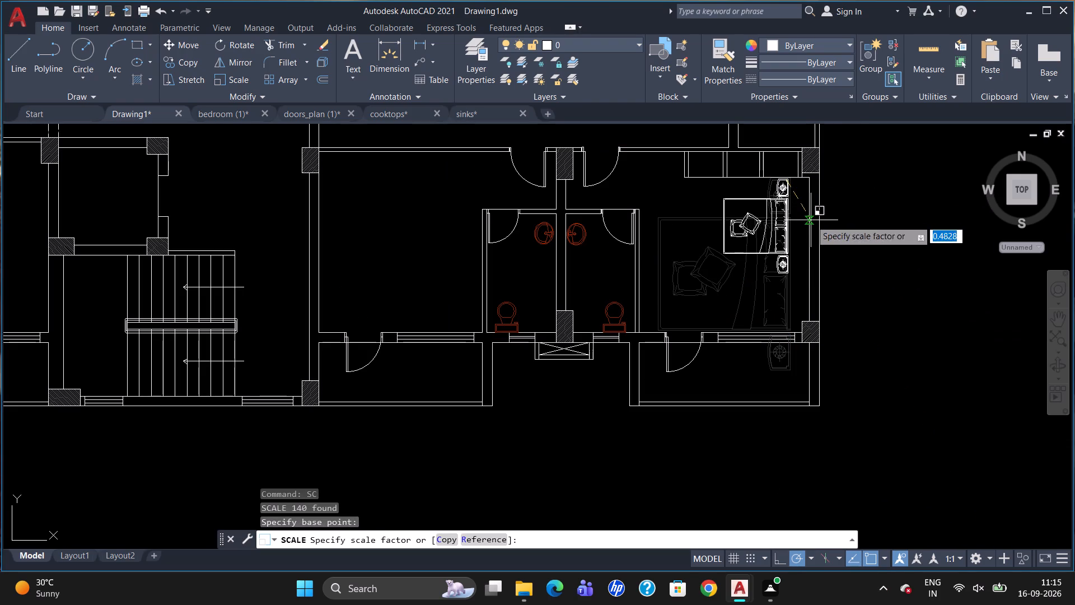
click(811, 220)
Move the reduced bed set slightly down and towards the east wall, roughly centred along the bedroom's height.
click(778, 219)
key(m)
key(Return)
drag(778, 219, 784, 230)
click(789, 243)
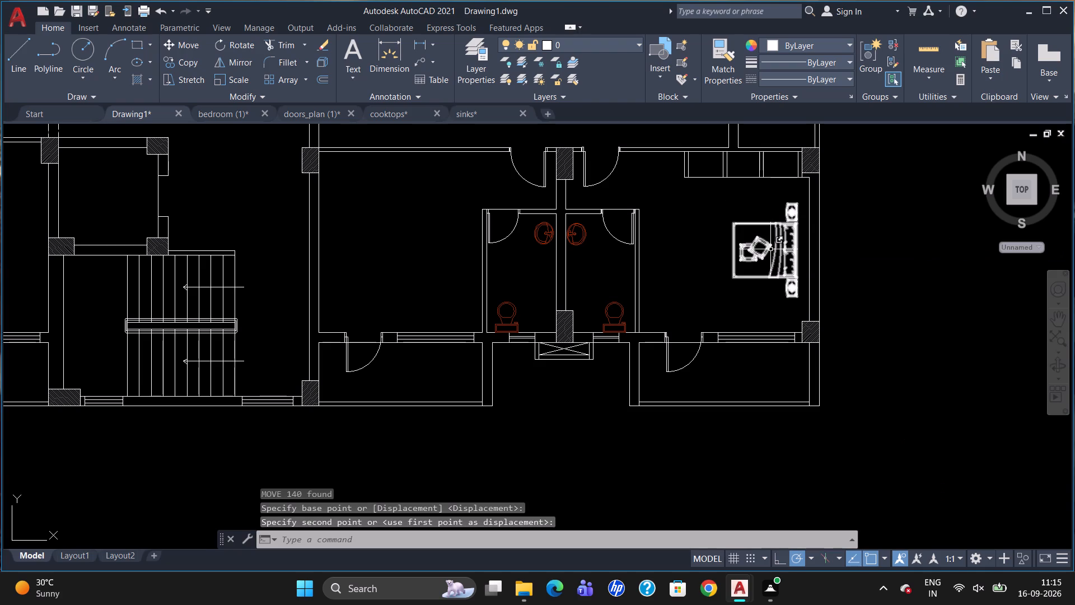
Copy the bed set from the lower corner bedroom to the same flat's other lower bedroom, against its east wall.
click(770, 249)
text(CO)
key(Return)
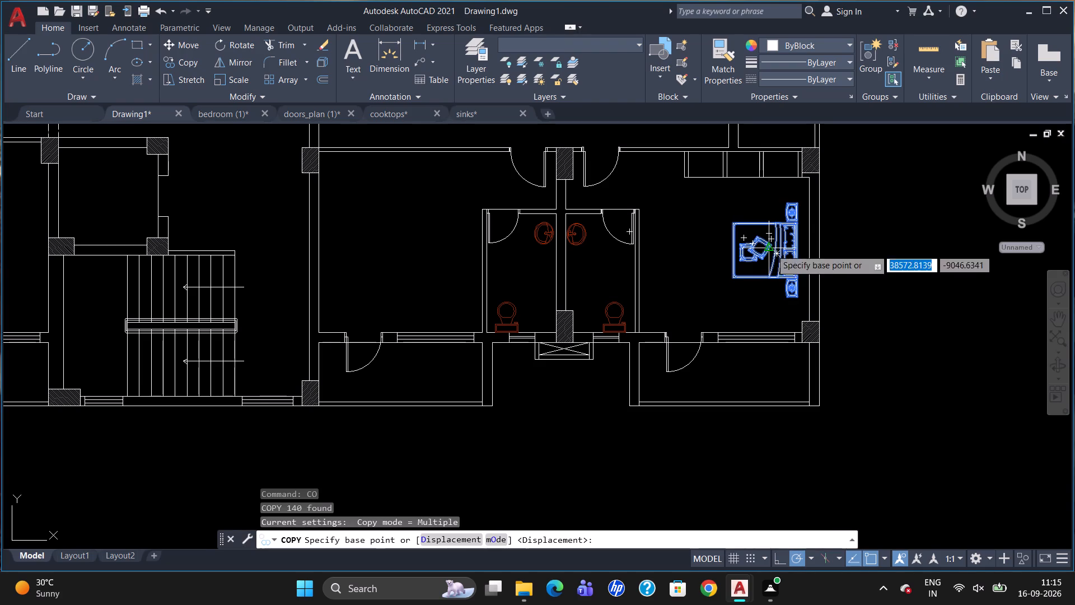
click(797, 295)
scroll(438, 305, up, 2)
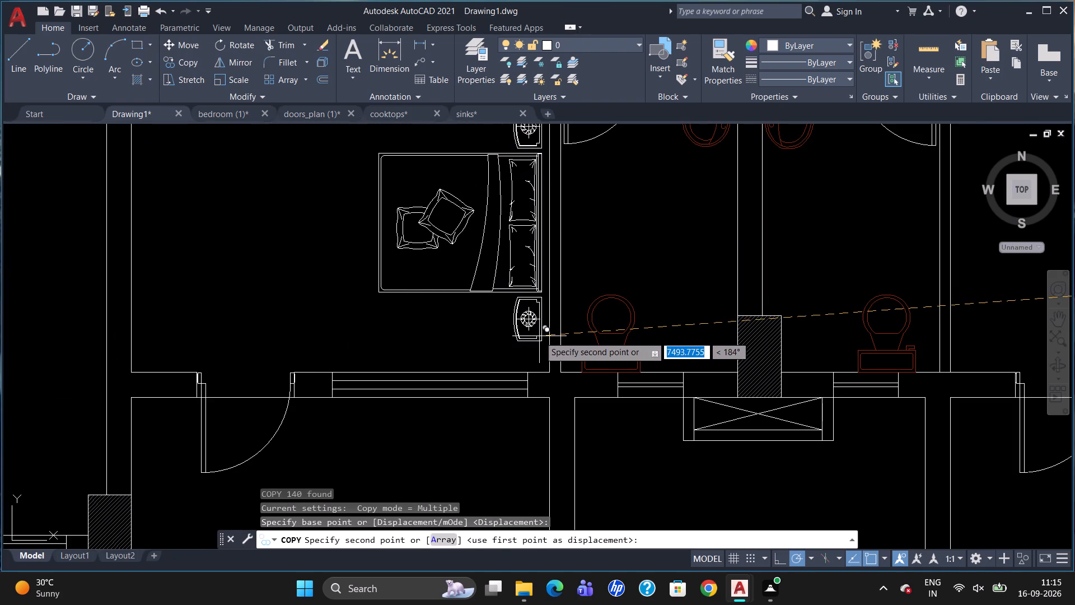
click(539, 336)
Place further copies of the bed set against the east walls of both lower bedrooms in the left-hand flat.
scroll(511, 341, down, 4)
scroll(658, 257, down, 2)
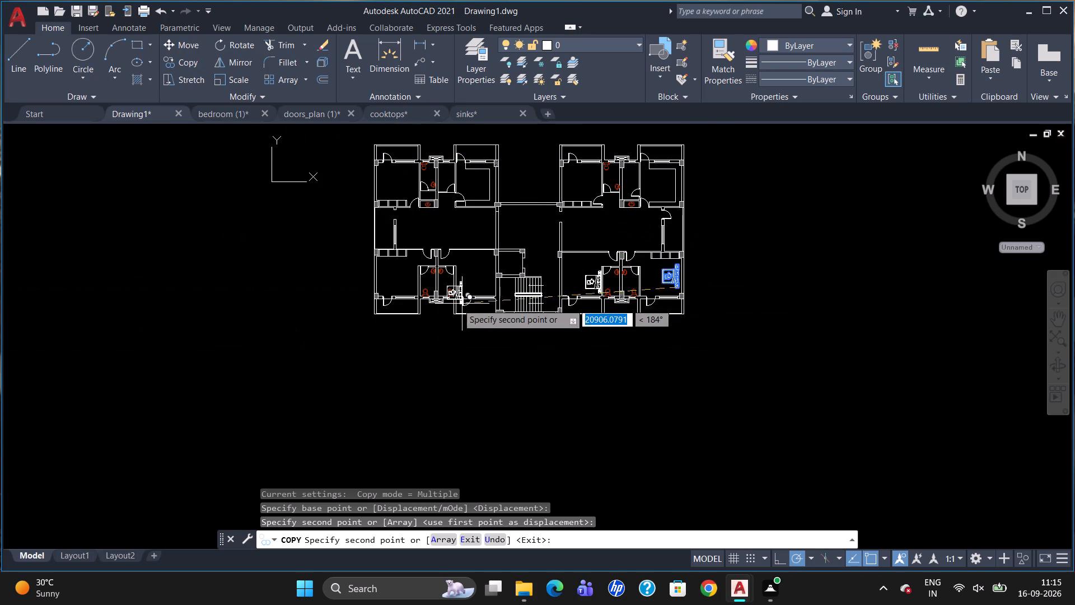
scroll(461, 294, up, 4)
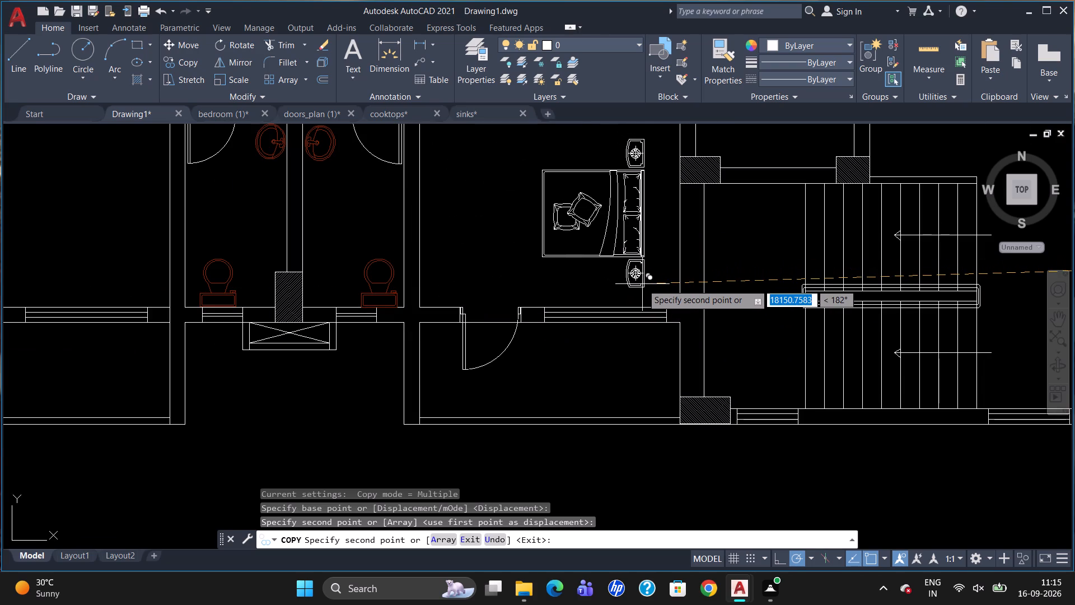
scroll(642, 284, up, 2)
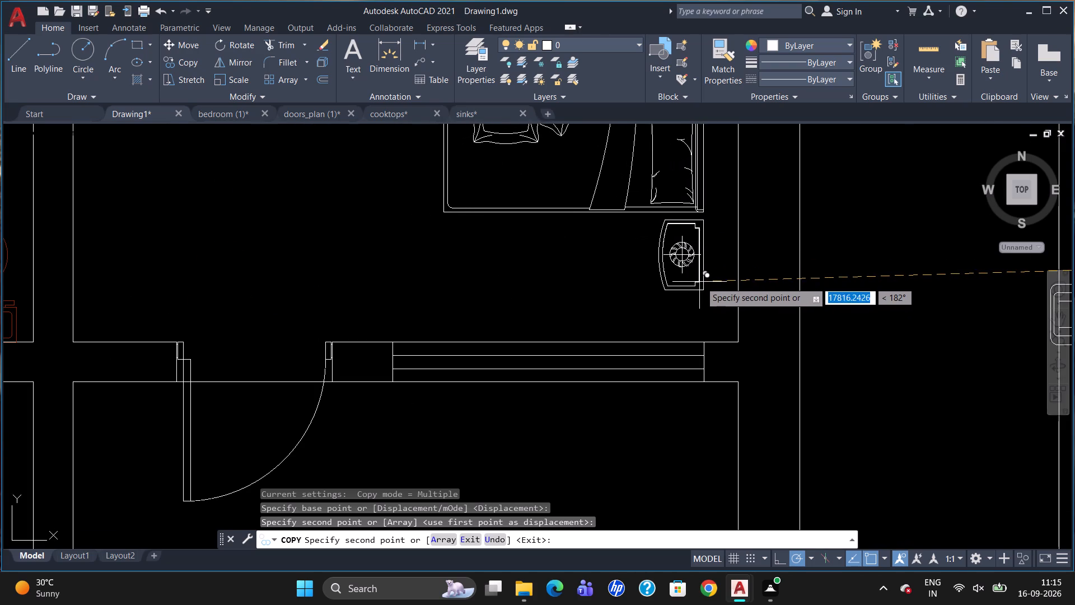
click(716, 280)
scroll(661, 305, down, 3)
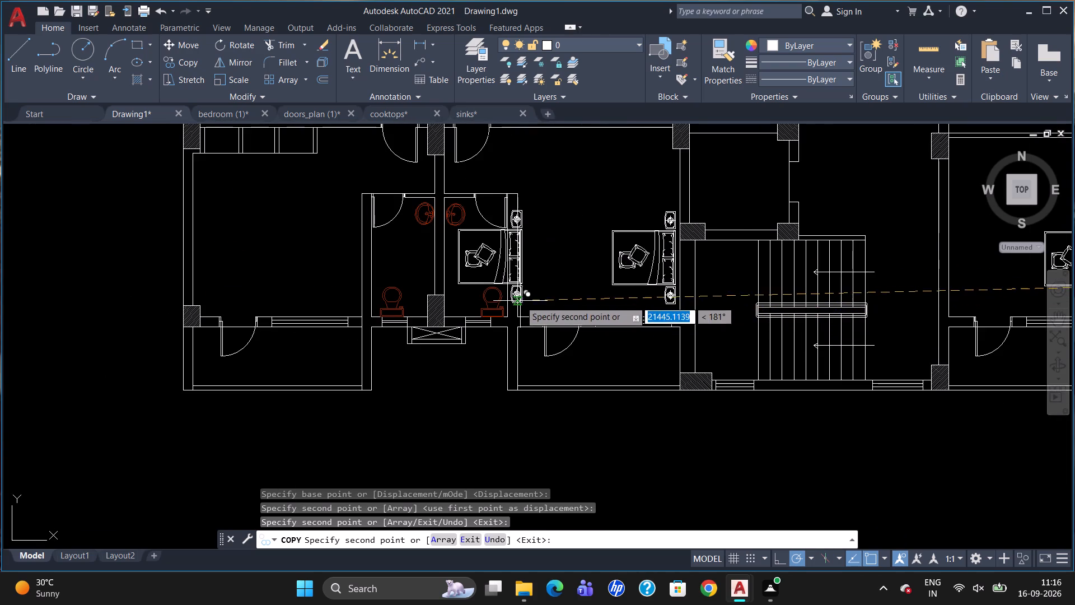
scroll(521, 300, down, 2)
scroll(424, 305, up, 3)
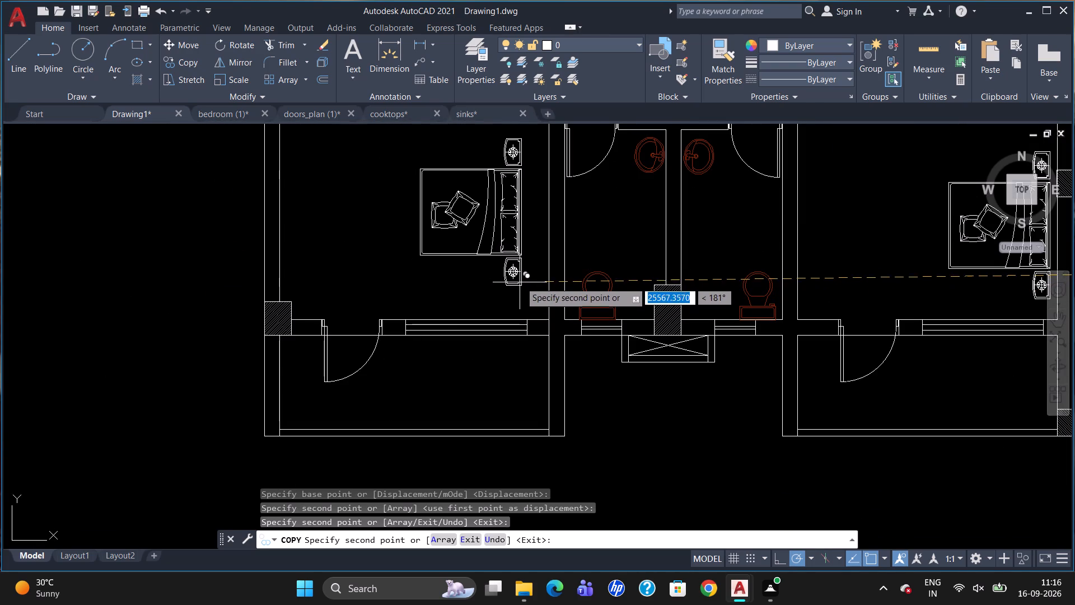
click(524, 280)
Place bed set copies beside the bathroom wall in the upper bedroom of the left-hand and right-hand flats.
scroll(540, 390, down, 4)
scroll(541, 263, up, 4)
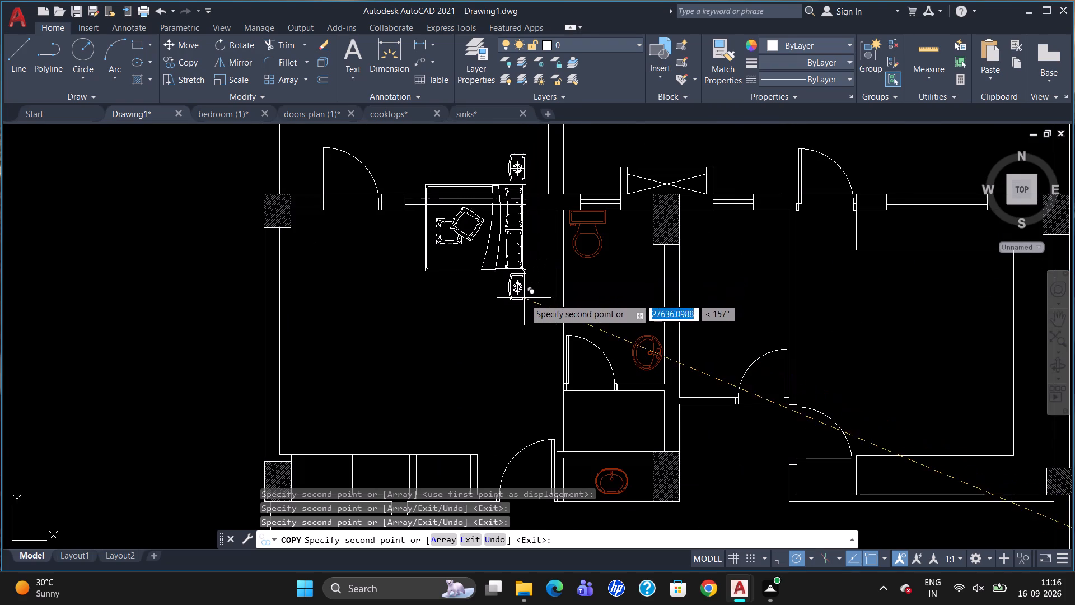
click(538, 382)
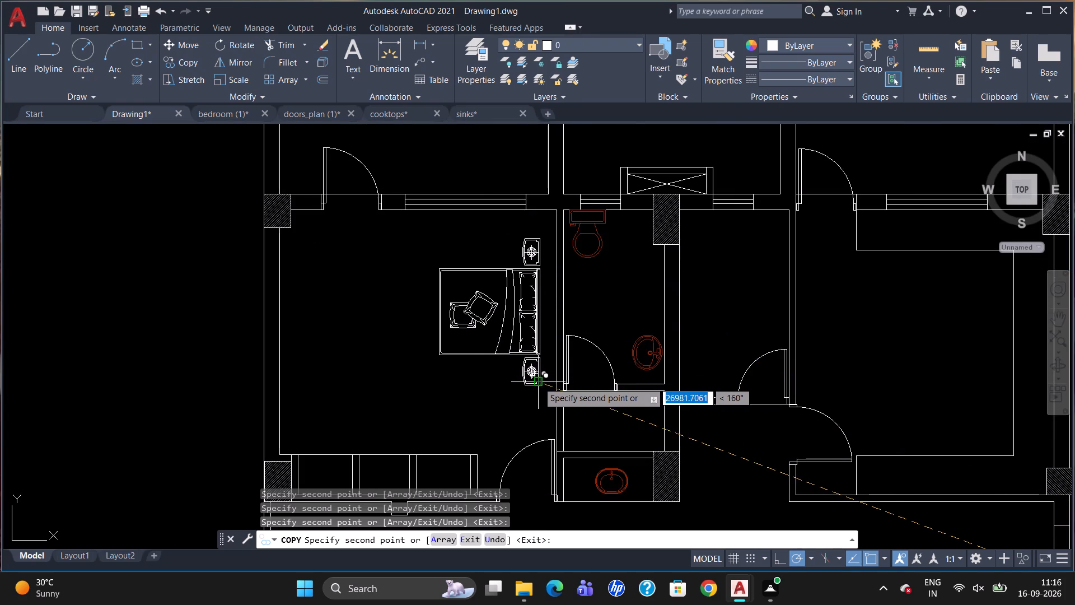
scroll(460, 360, down, 3)
scroll(821, 378, up, 3)
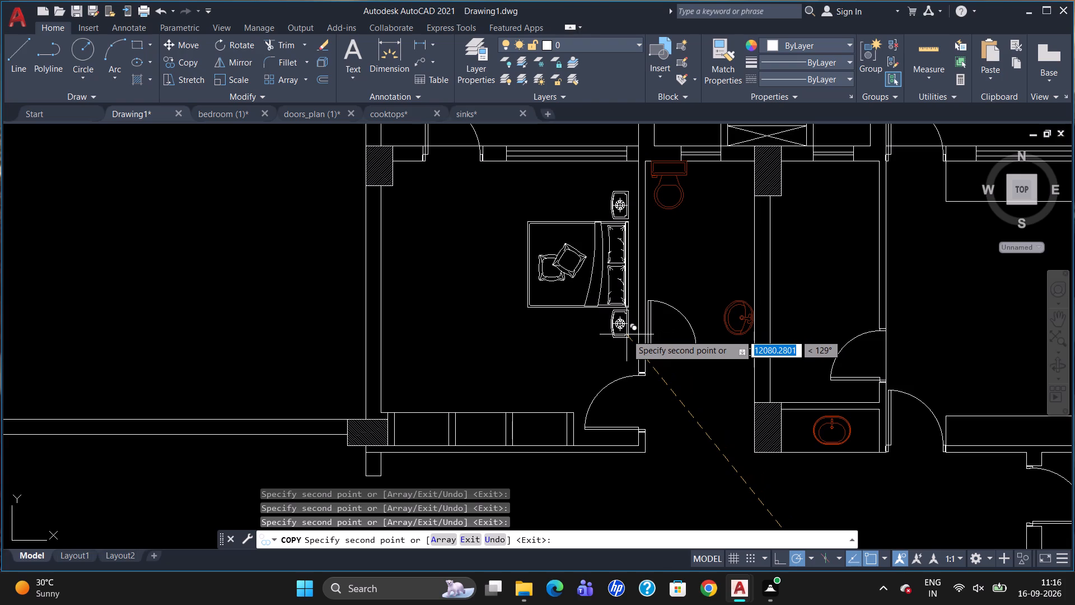
click(627, 334)
key(Escape)
scroll(520, 290, down, 3)
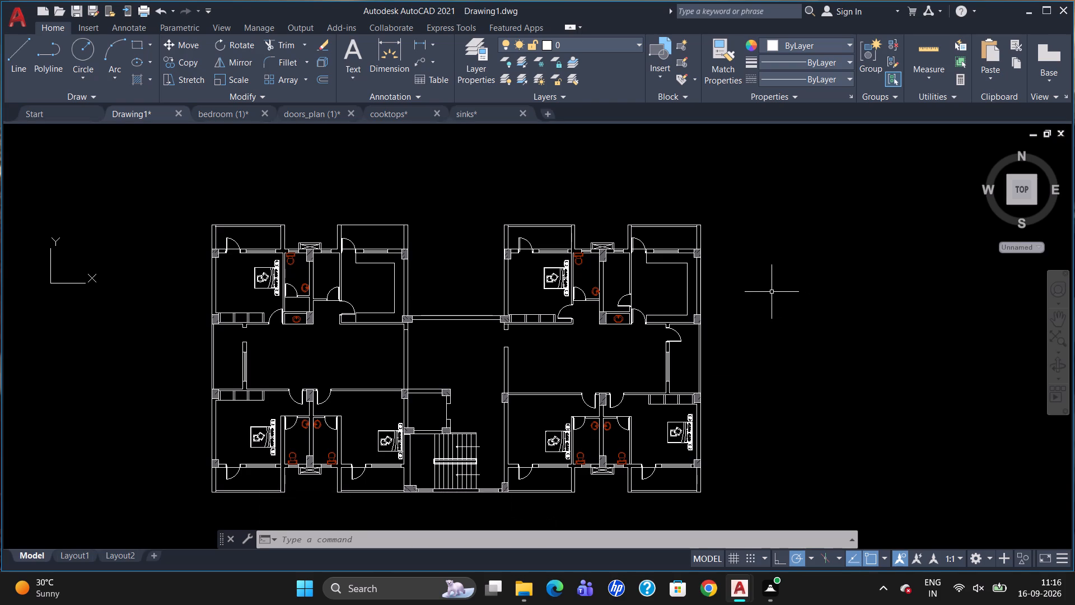
Insert the DesignCenter blocks Sink-single - 30 in top and Faucet - kit sink top beside the plan, with the faucet on the sink.
key(ctrl+2)
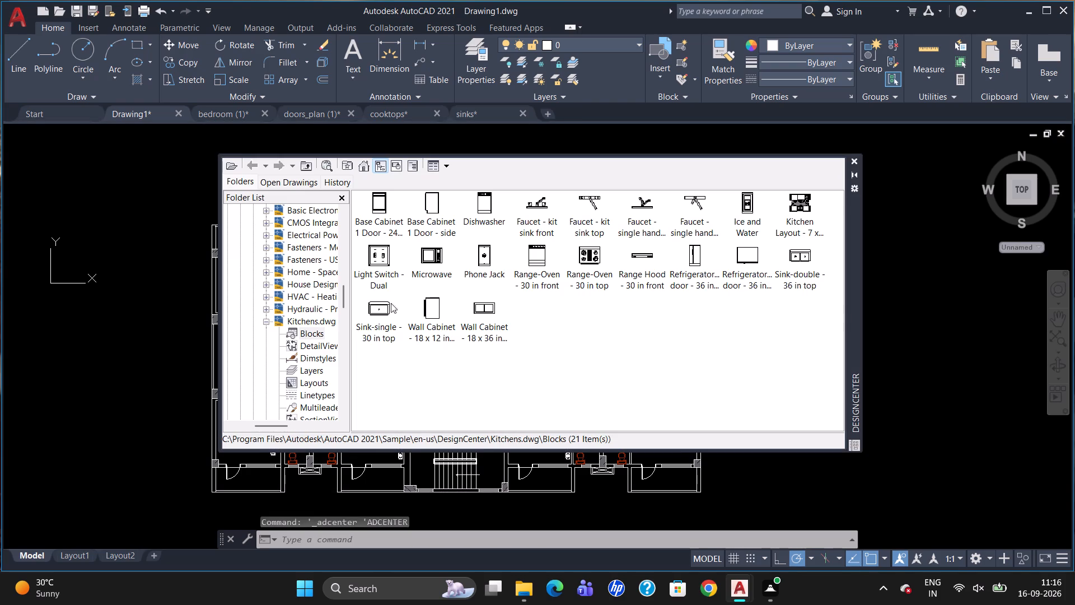
drag(375, 306, 949, 357)
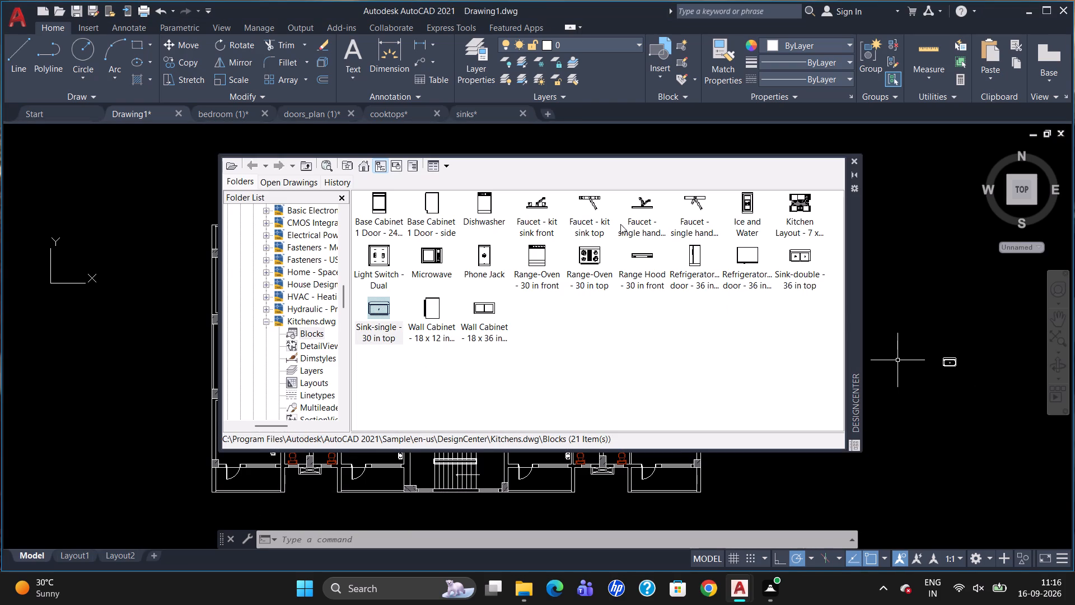
drag(585, 196, 911, 357)
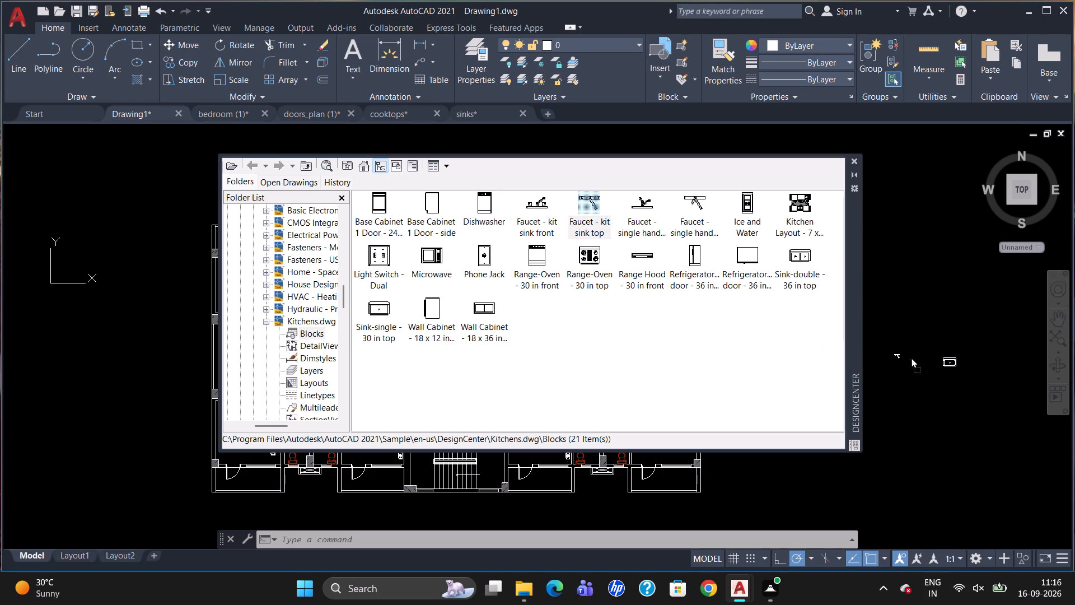
drag(911, 357, 950, 357)
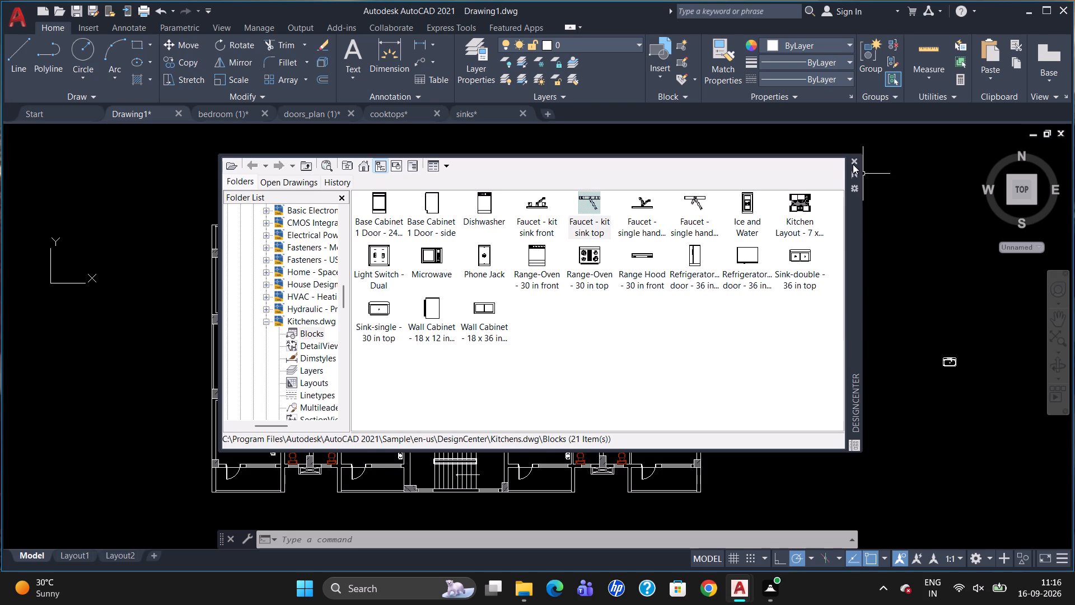
click(853, 164)
Group the kitchen sink and its faucet.
scroll(975, 360, up, 4)
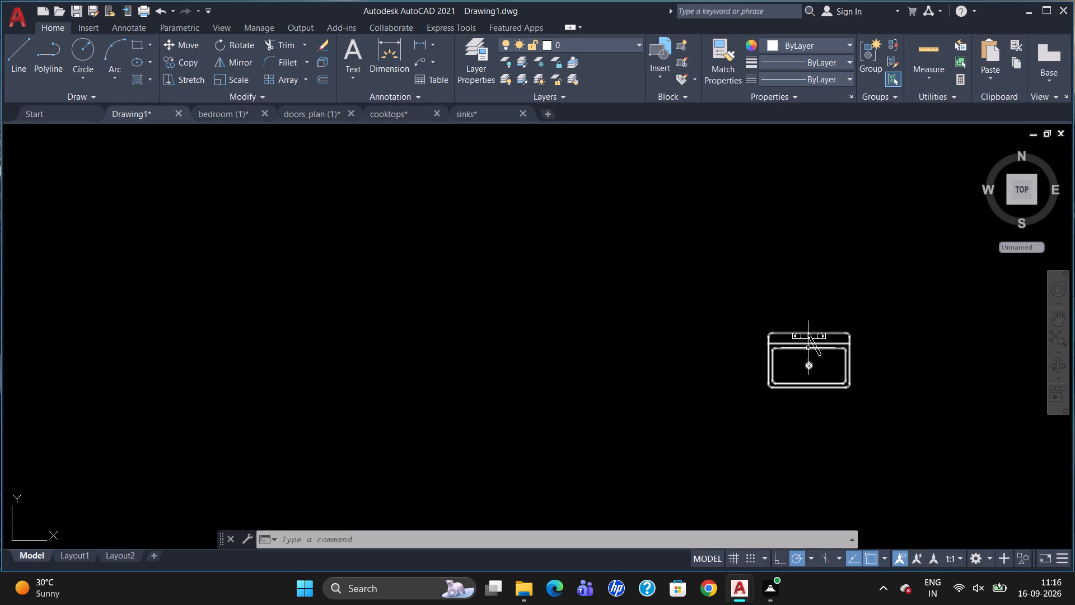
click(807, 348)
click(809, 340)
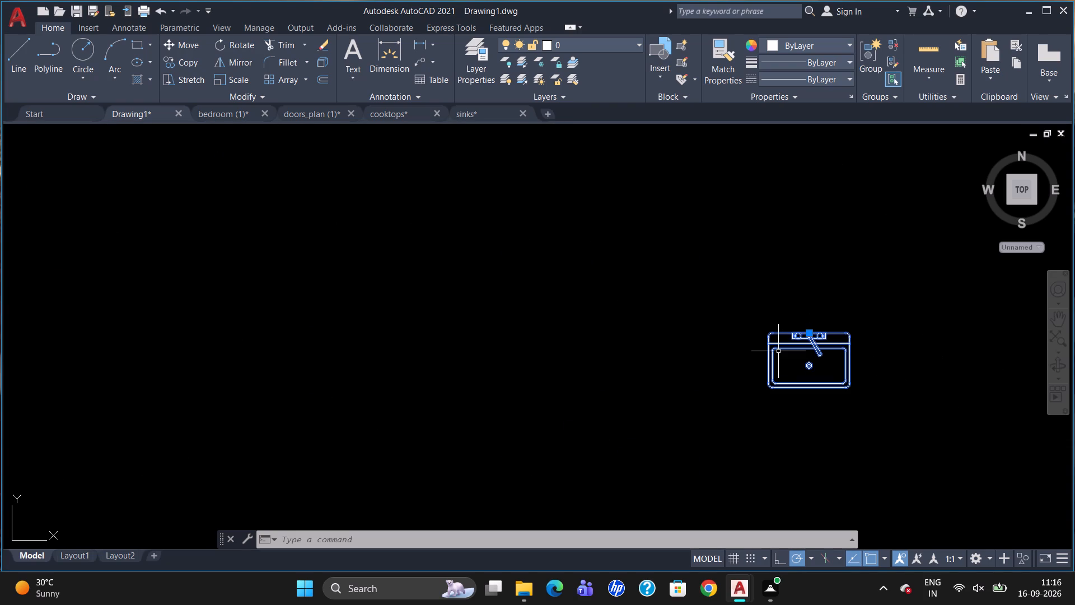
key(g)
key(Return)
Move the sink group onto the right-hand flat's kitchen counter, below the window near the counter's west end.
click(820, 337)
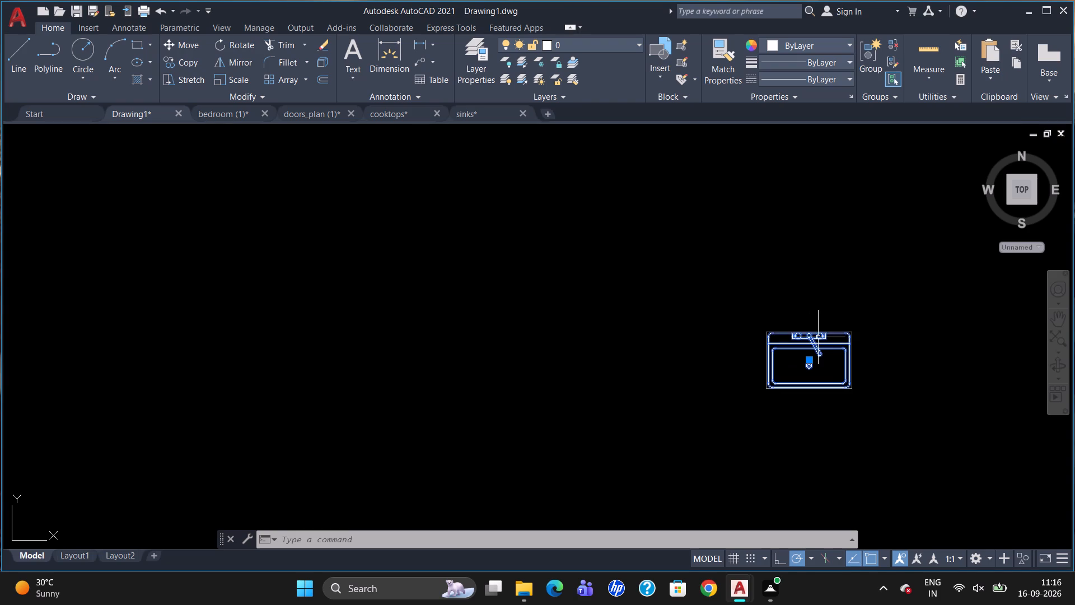
key(m)
key(Return)
click(817, 337)
scroll(741, 333, down, 2)
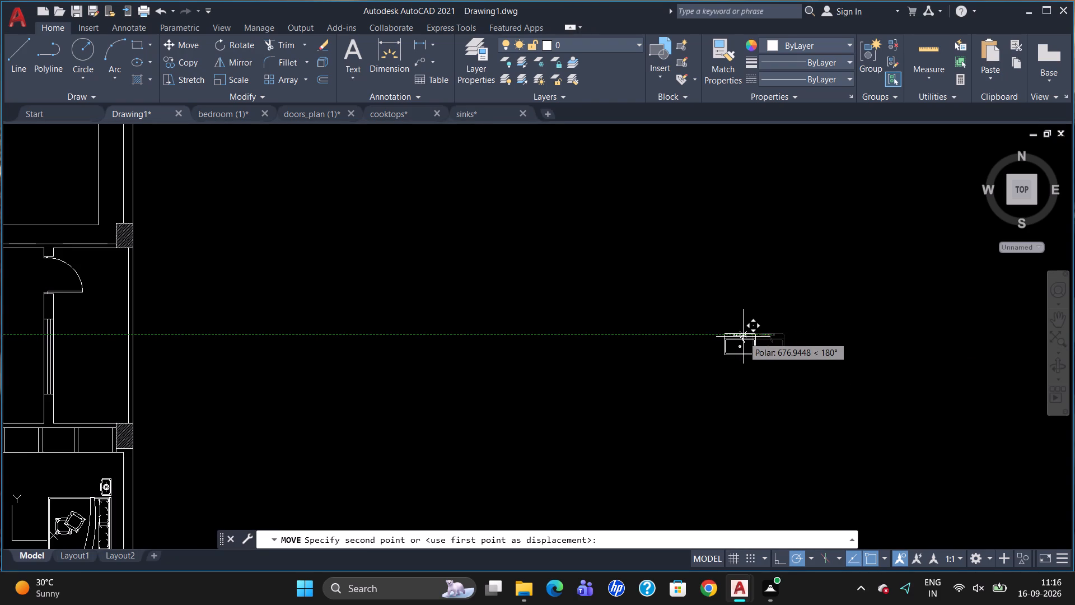
scroll(807, 315, down, 2)
scroll(468, 212, up, 4)
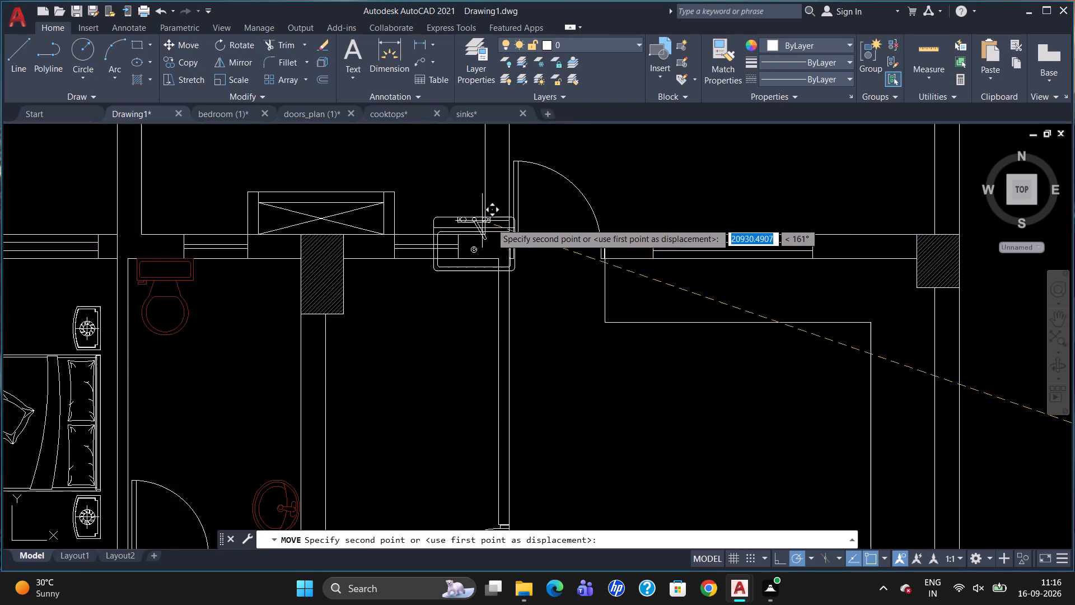
scroll(678, 273, up, 2)
click(666, 259)
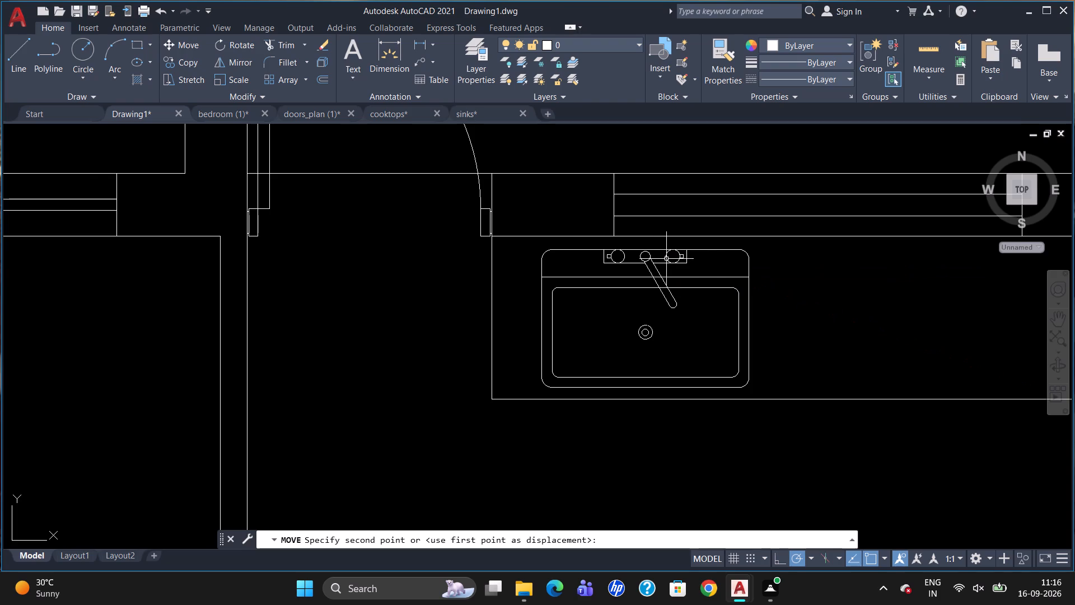
Copy the sink group to the matching spot on the left-hand flat's kitchen counter.
scroll(707, 244, down, 2)
click(718, 260)
text(CO)
key(Return)
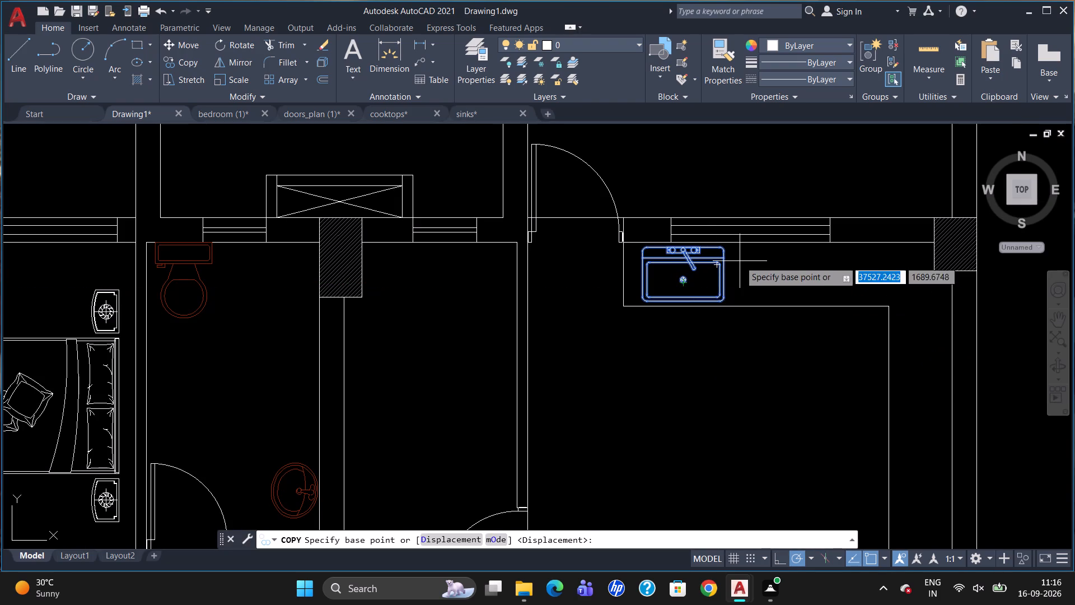
click(719, 260)
scroll(666, 315, down, 3)
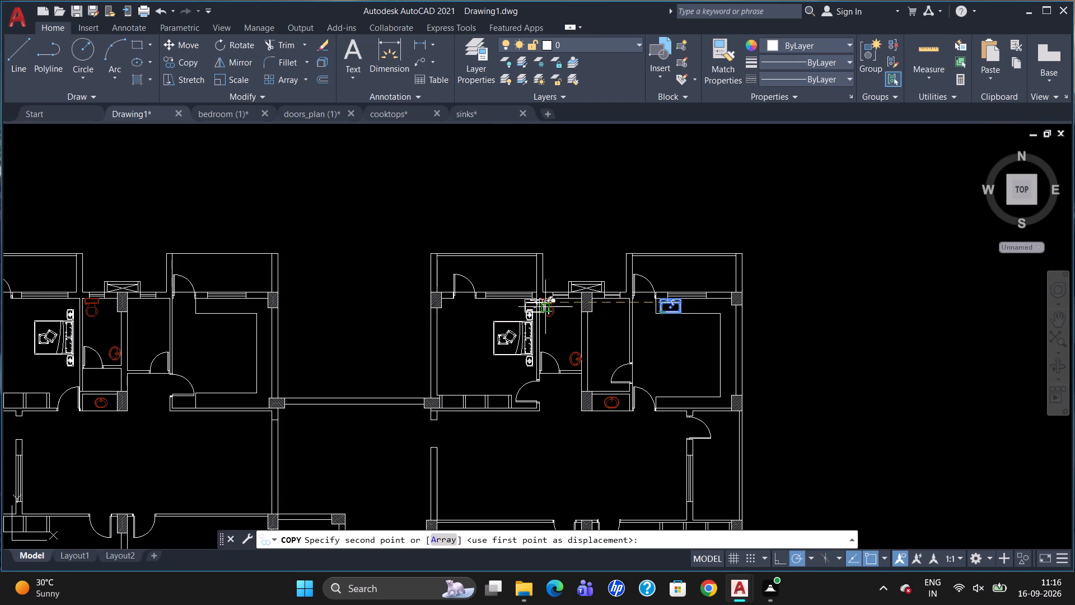
scroll(543, 310, down, 2)
scroll(380, 317, up, 4)
scroll(574, 268, up, 2)
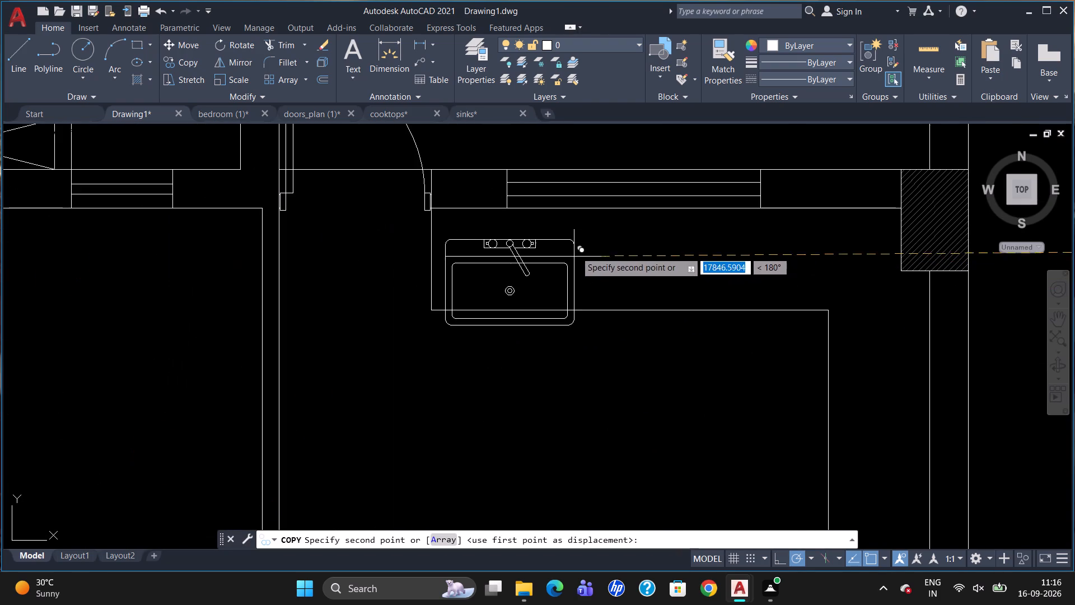
click(590, 238)
key(Escape)
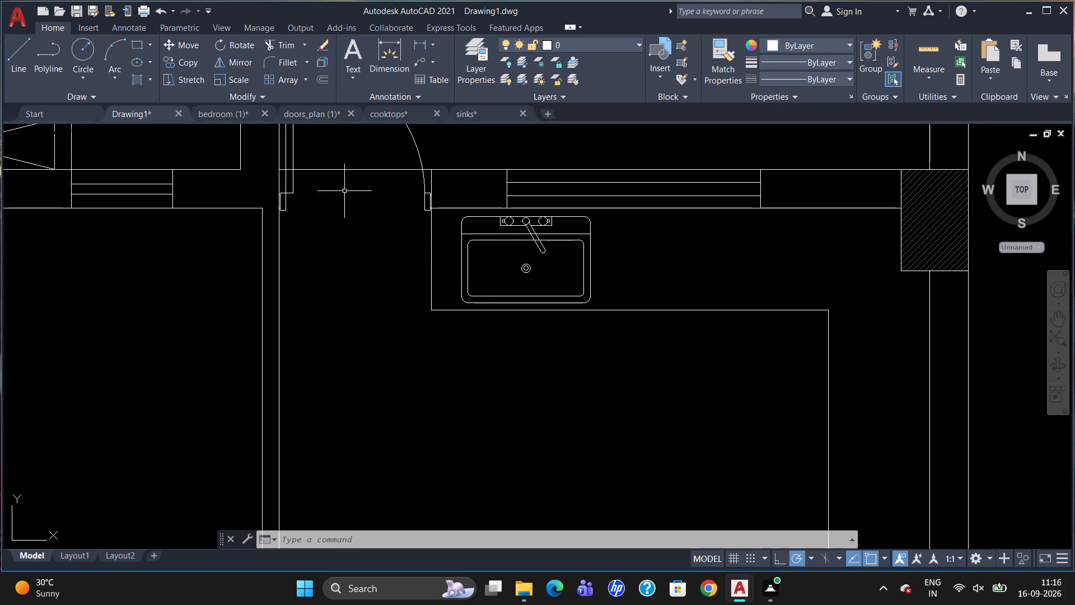
Copy a two-burner cooktop from the cooktops drawing and paste it on the left-hand flat's kitchen counter in Drawing1, east of the sink.
click(397, 115)
scroll(558, 338, down, 1)
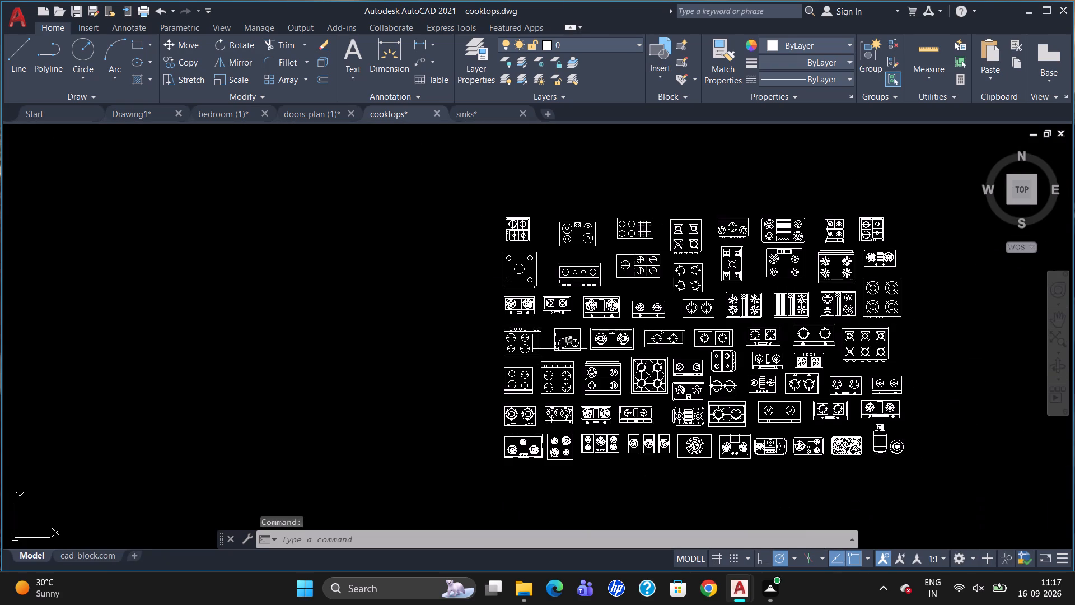
scroll(567, 432, up, 2)
click(565, 394)
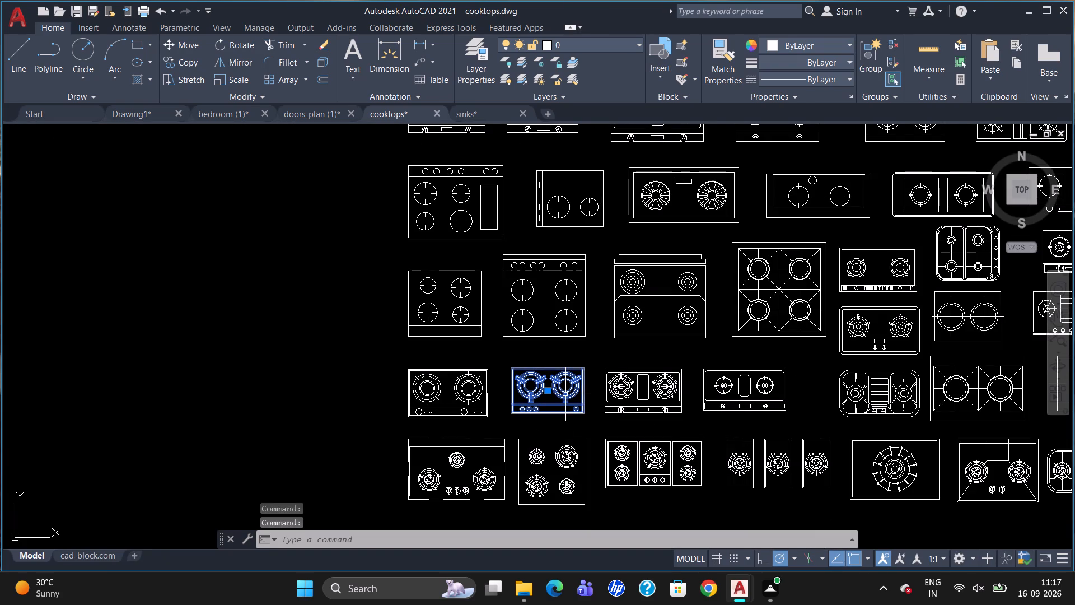
key(ctrl+c)
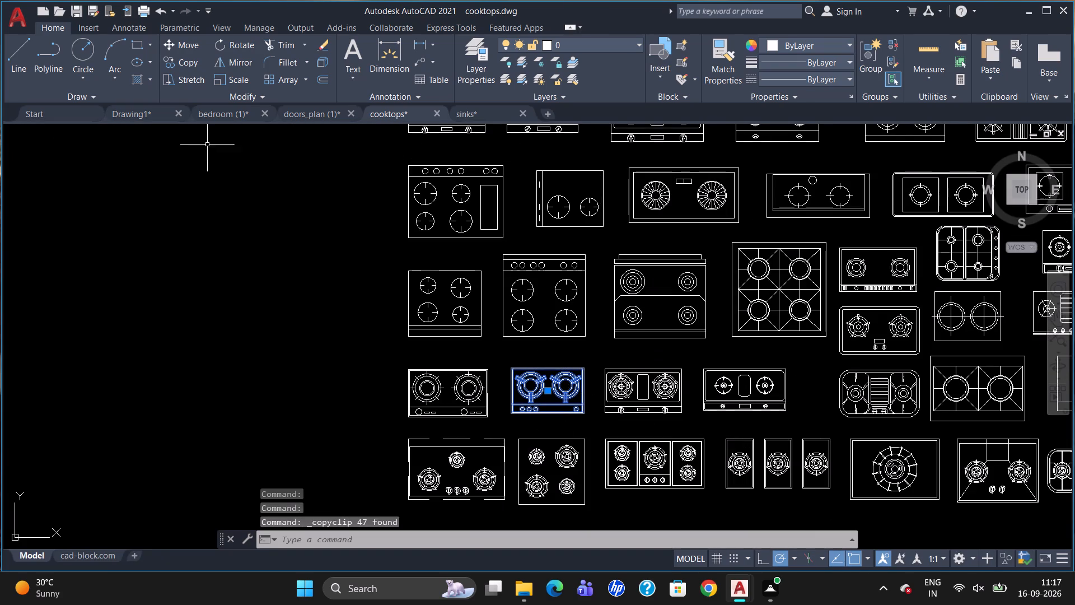
click(133, 113)
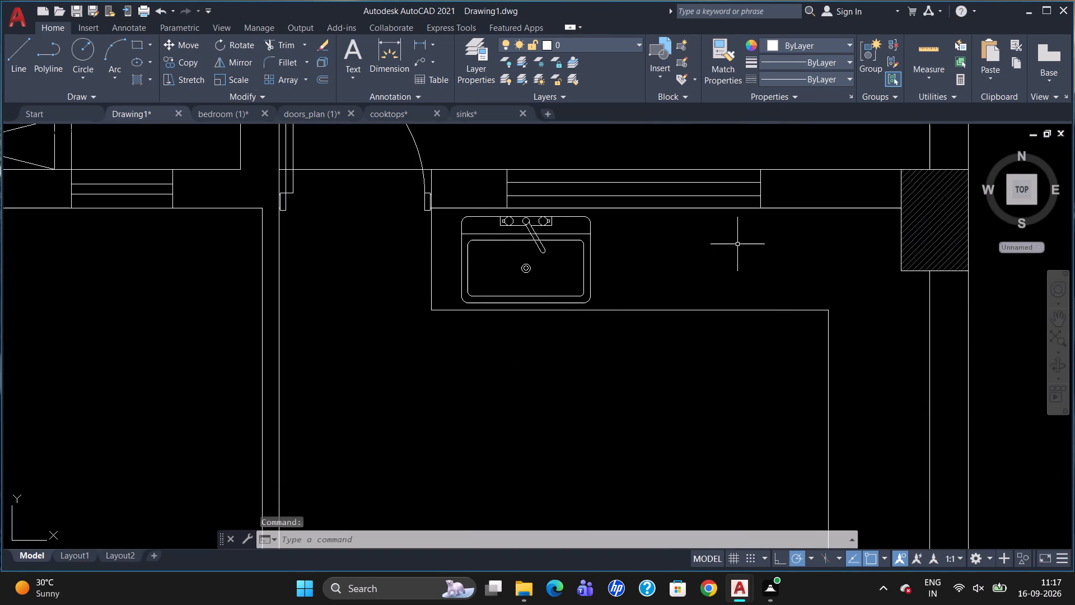
key(ctrl+v)
click(719, 262)
Group all objects of the pasted cooktop.
drag(750, 284, 667, 277)
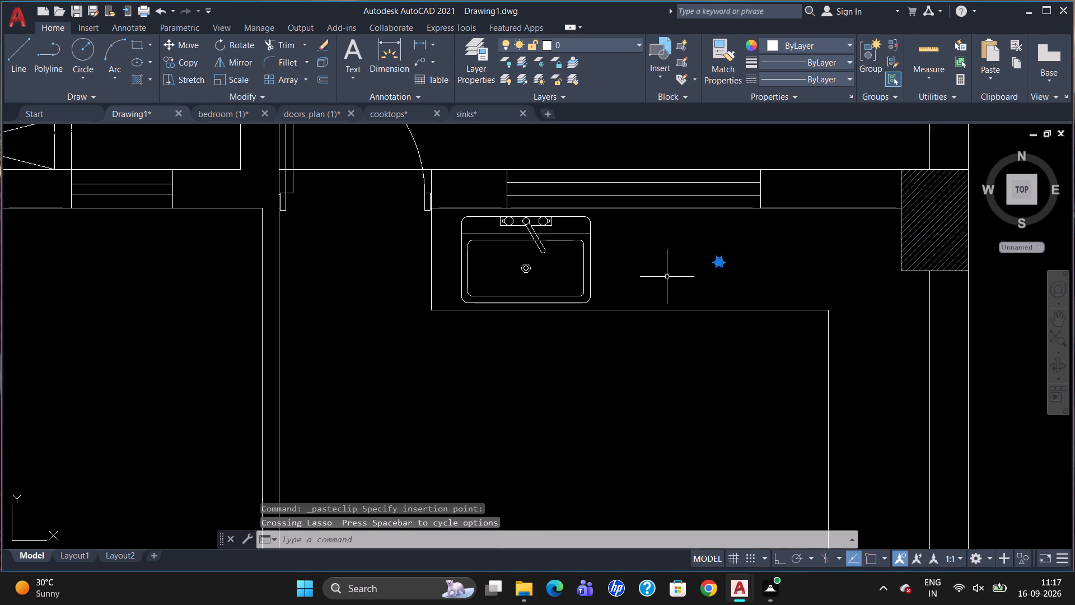
click(868, 60)
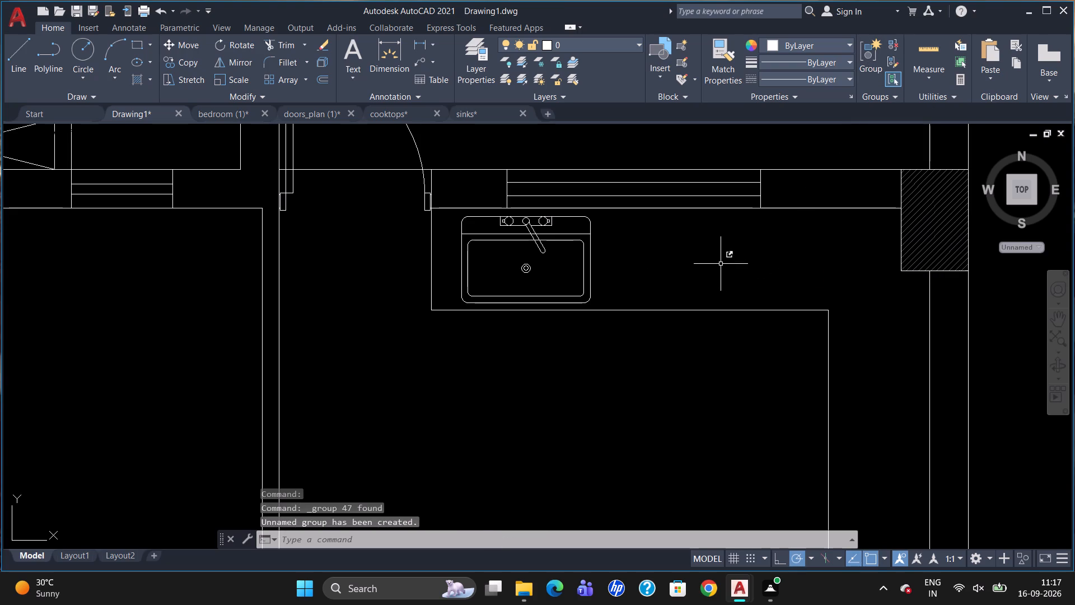
Scale the tiny cooktop up from its upper corner to a realistic size, somewhat narrower than the sink.
click(717, 260)
key(s)
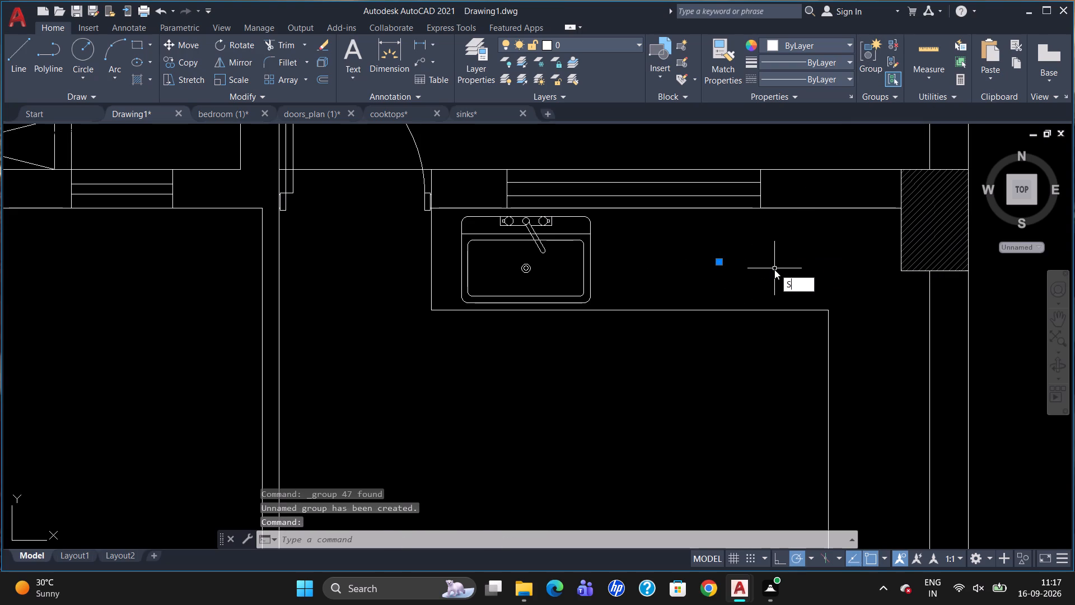
key(c)
key(Return)
click(717, 259)
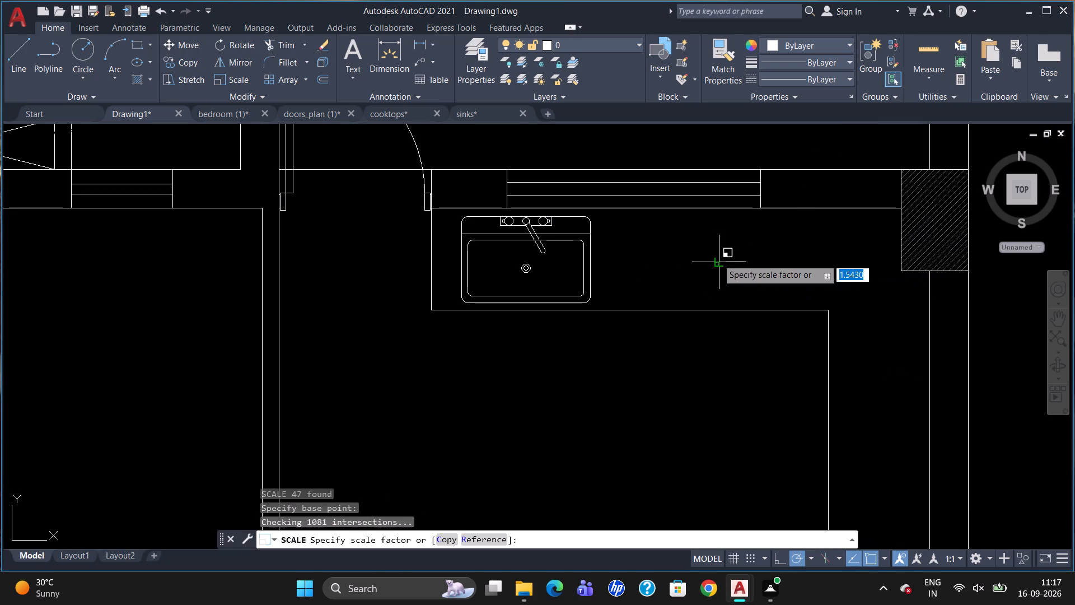
click(748, 224)
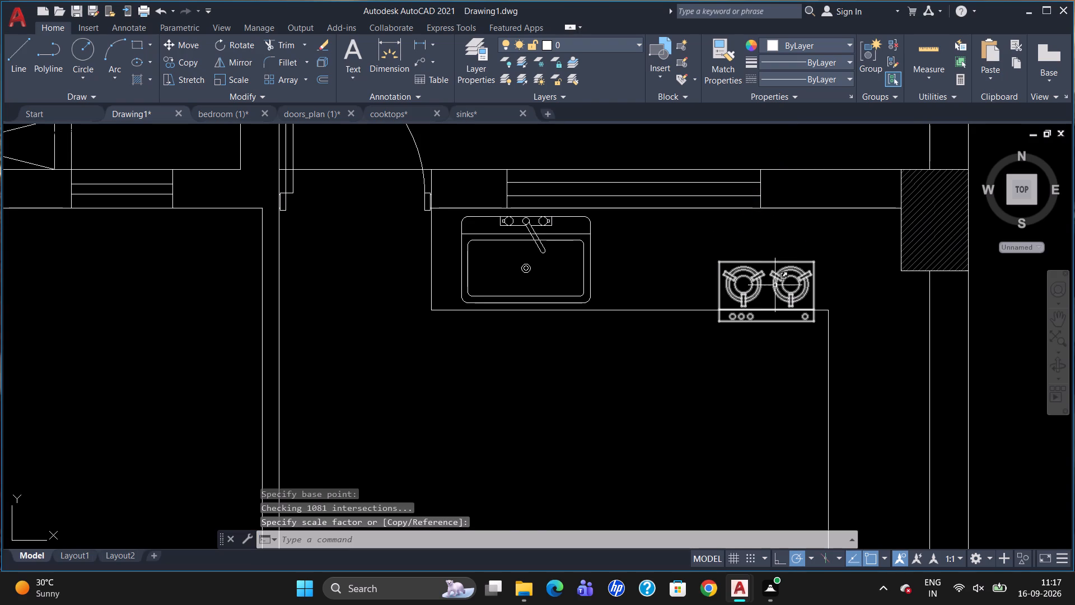
Move the cooktop group up and slightly west so it sits fully on the left-hand flat's kitchen counter, below the window.
click(779, 285)
click(776, 277)
click(766, 291)
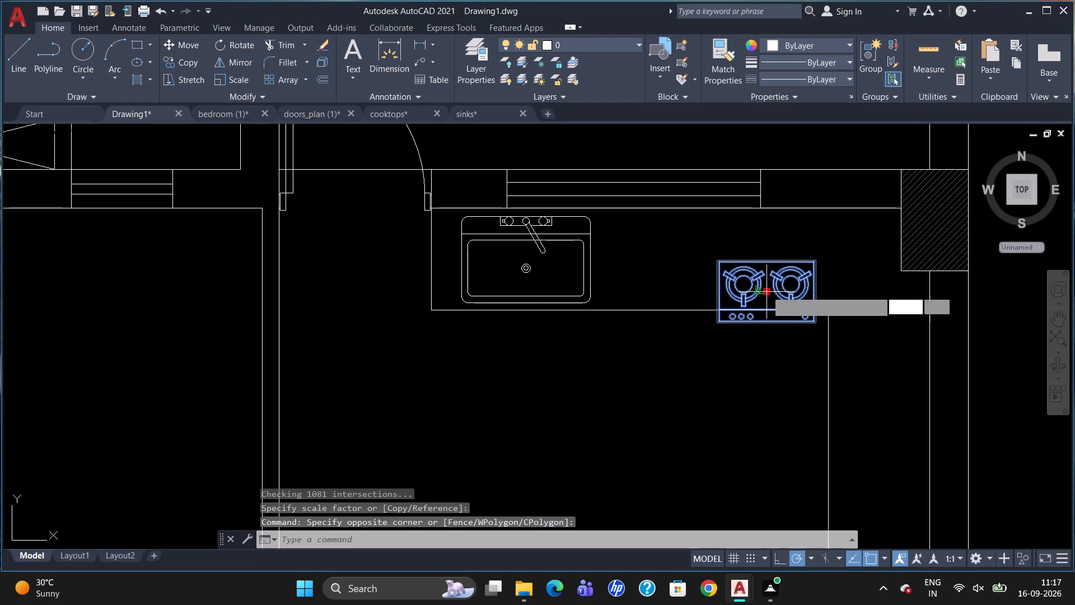
click(741, 257)
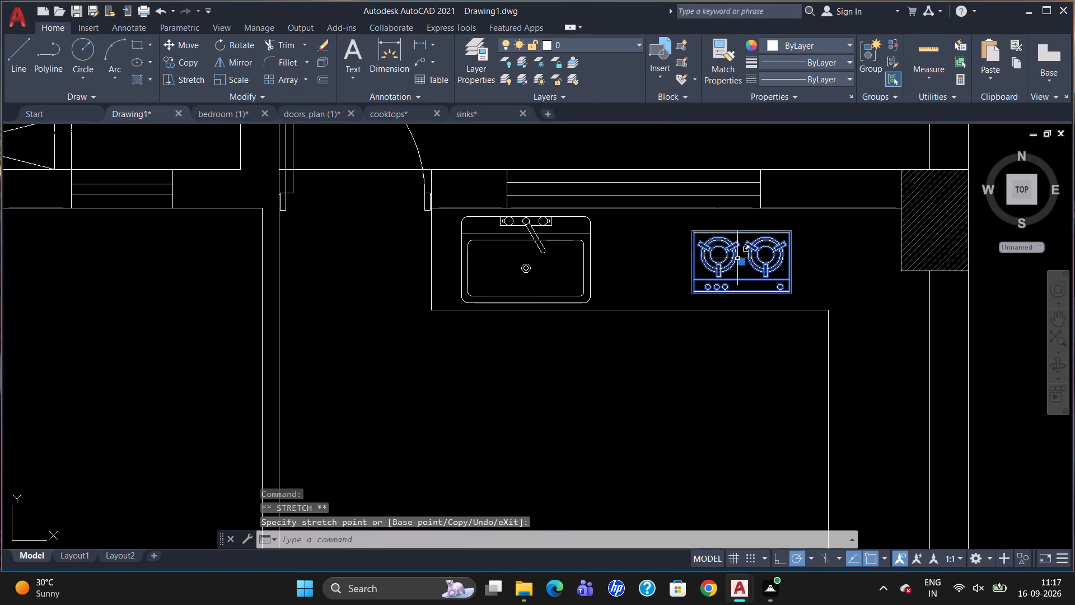
key(Escape)
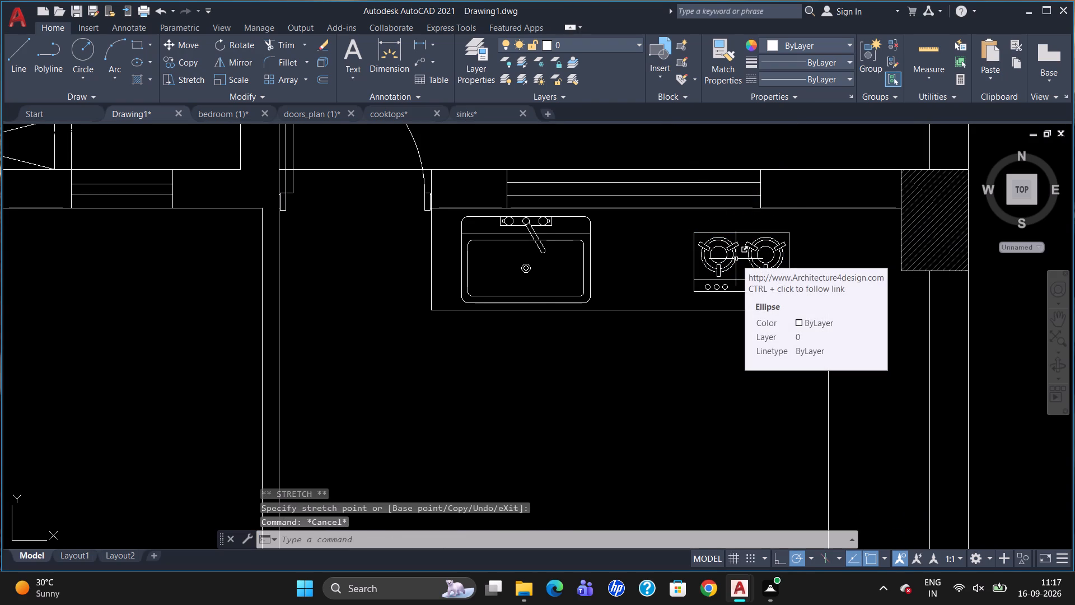
Copy the cooktop group from its lower-right corner to the matching spot east of the sink on the right-hand flat's kitchen counter.
click(736, 259)
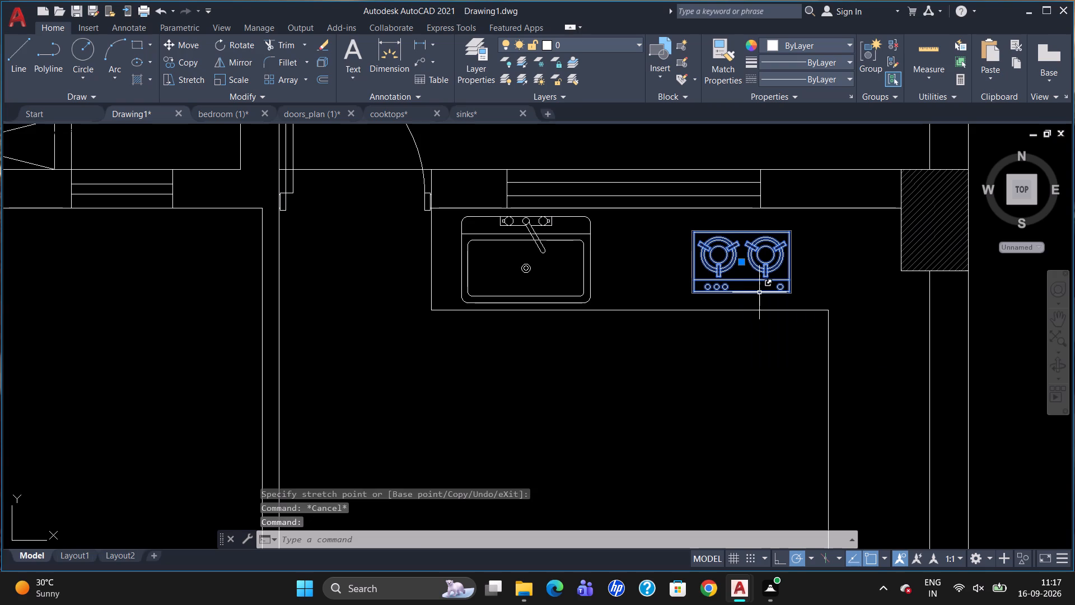
text(CO)
key(Return)
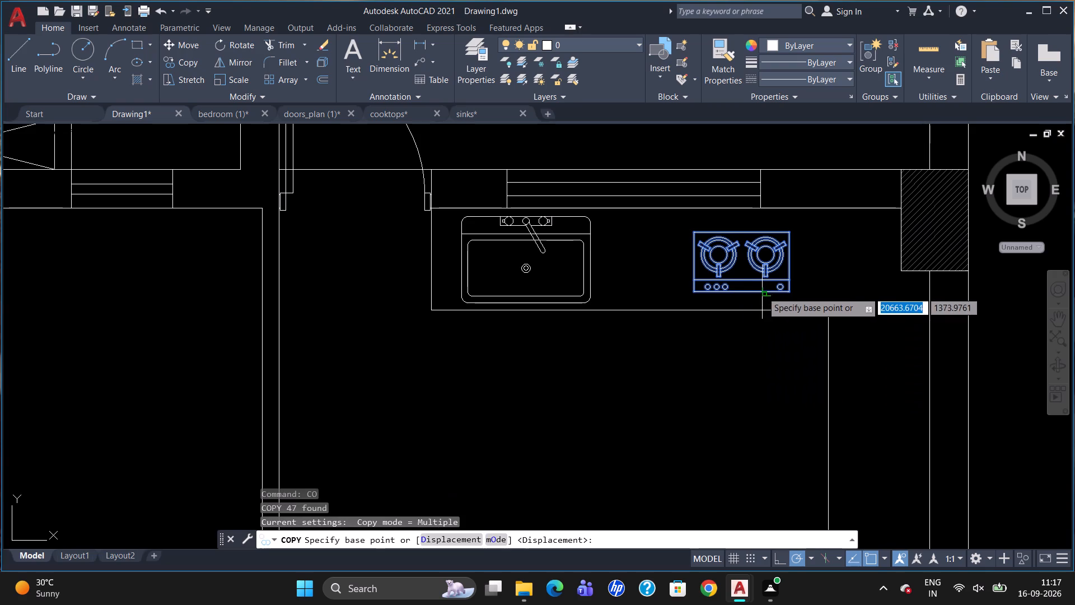
click(793, 294)
scroll(794, 305, down, 2)
scroll(979, 278, up, 3)
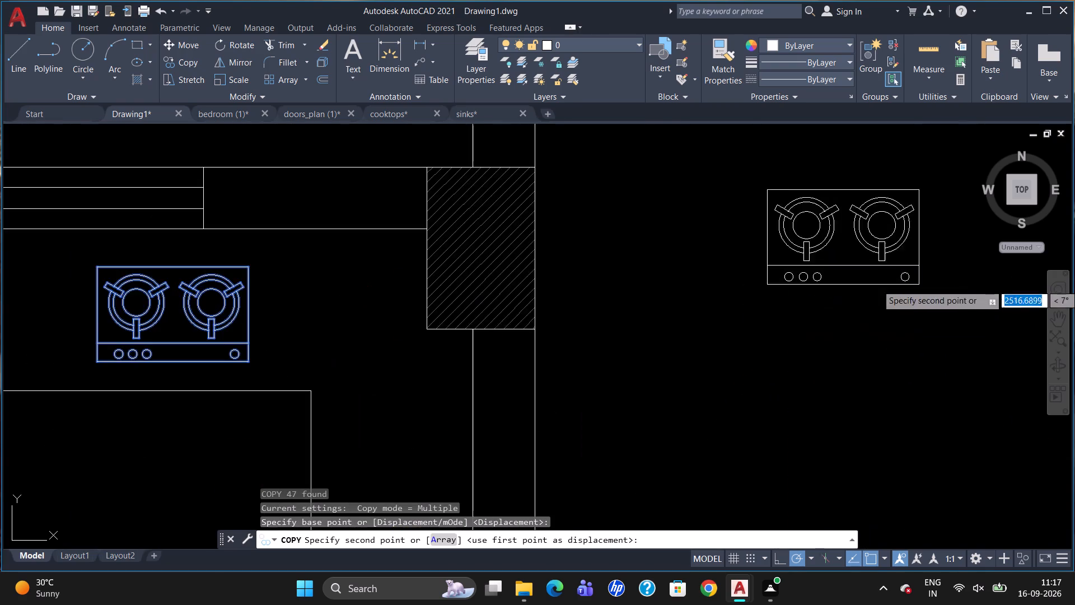
scroll(711, 280, down, 4)
scroll(1015, 268, up, 3)
scroll(758, 293, down, 3)
scroll(977, 310, up, 2)
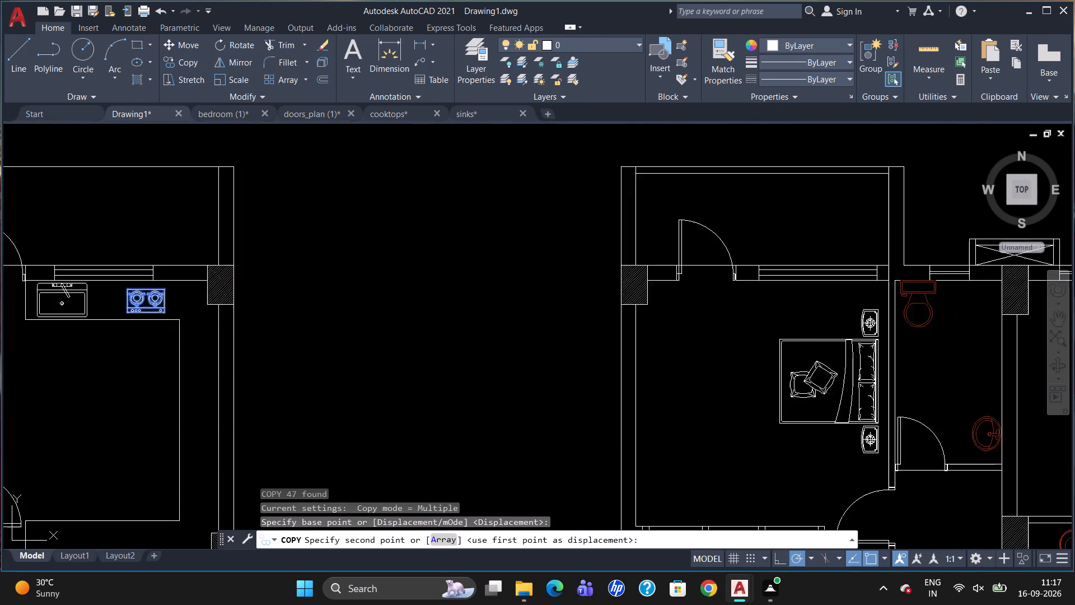
scroll(920, 315, up, 1)
scroll(716, 301, down, 4)
scroll(943, 290, up, 3)
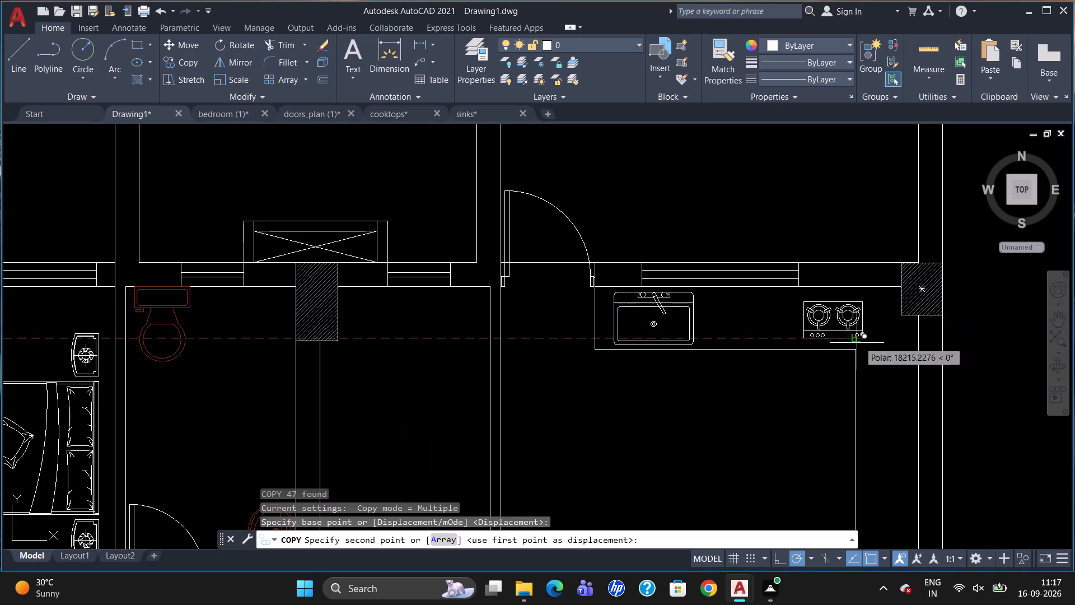
scroll(844, 336, up, 3)
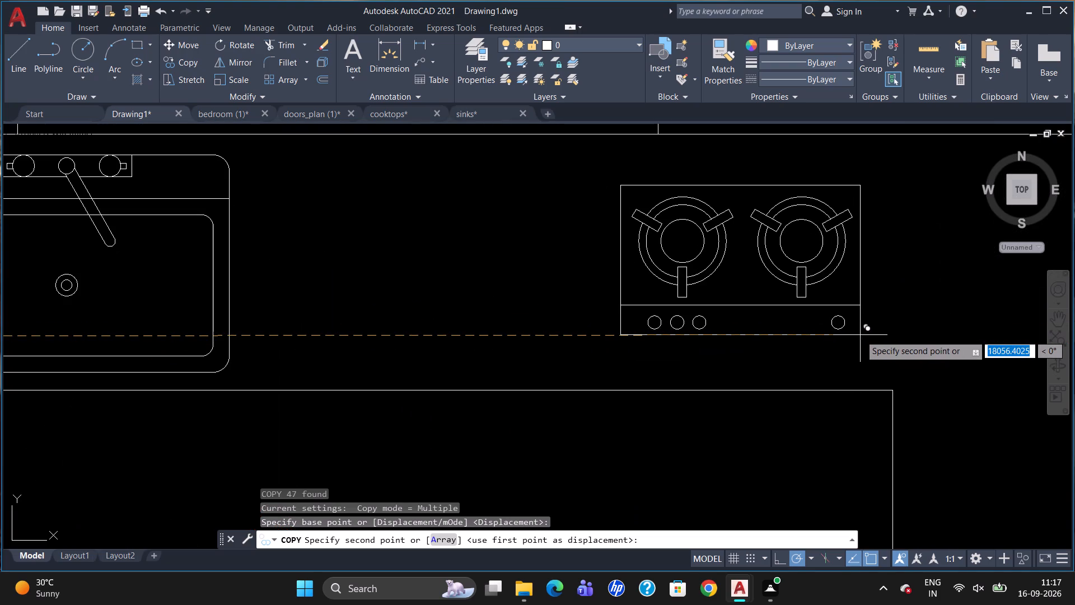
click(860, 335)
key(Escape)
scroll(861, 308, down, 3)
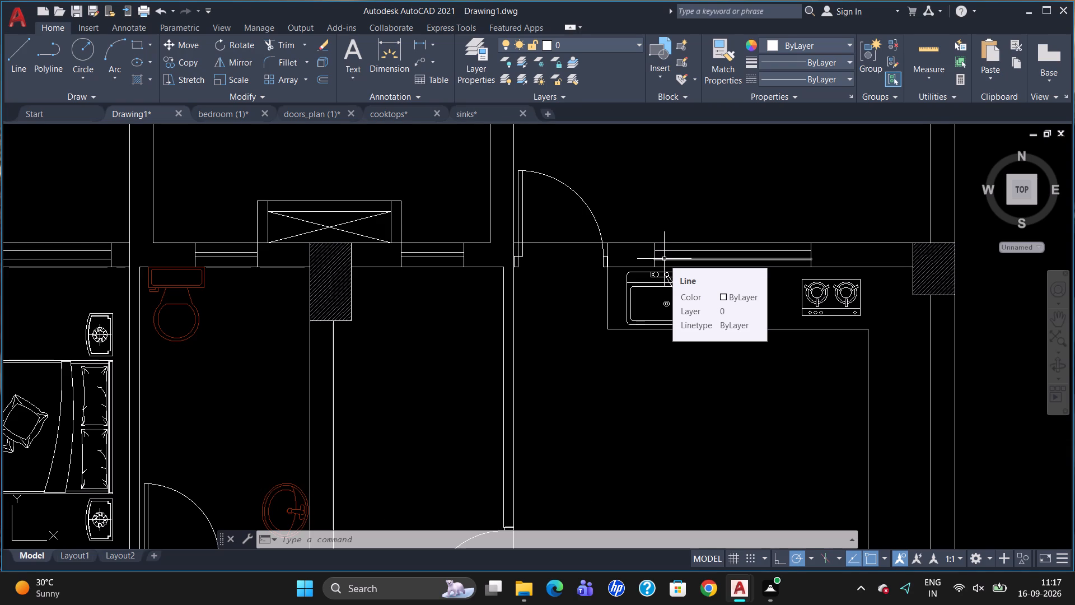
scroll(657, 268, down, 1)
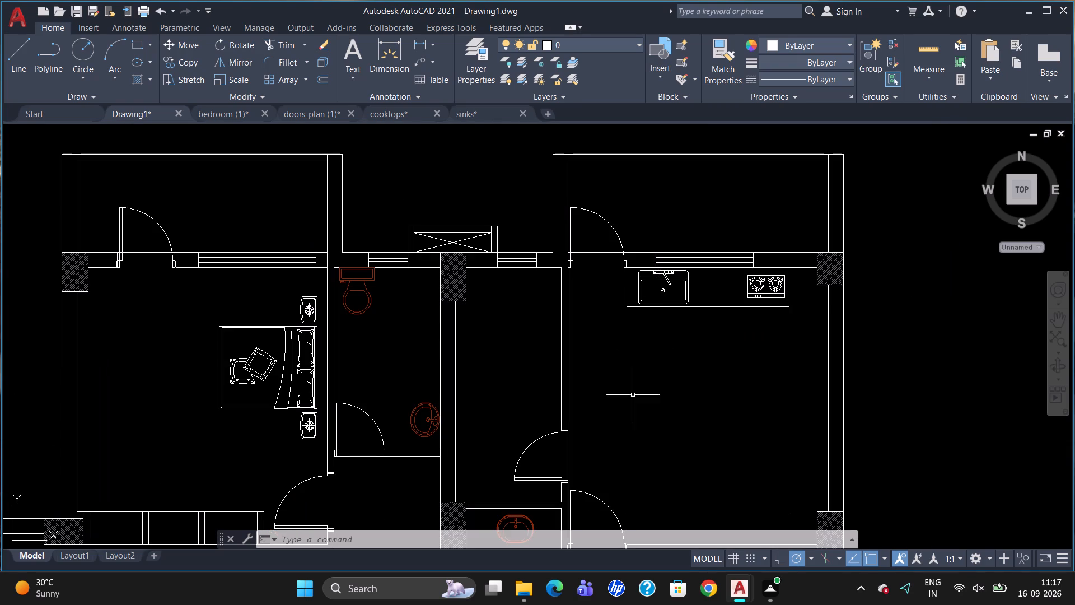
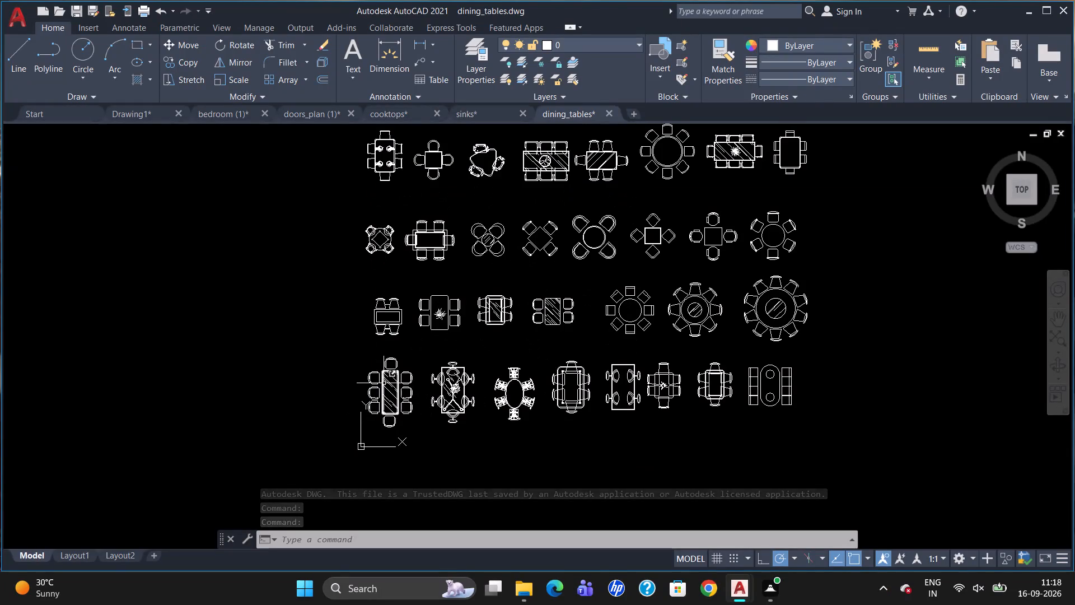
Group all objects of the eight-chair rectangular dining table at the start of the bottom row in the dining_tables drawing.
scroll(496, 389, down, 1)
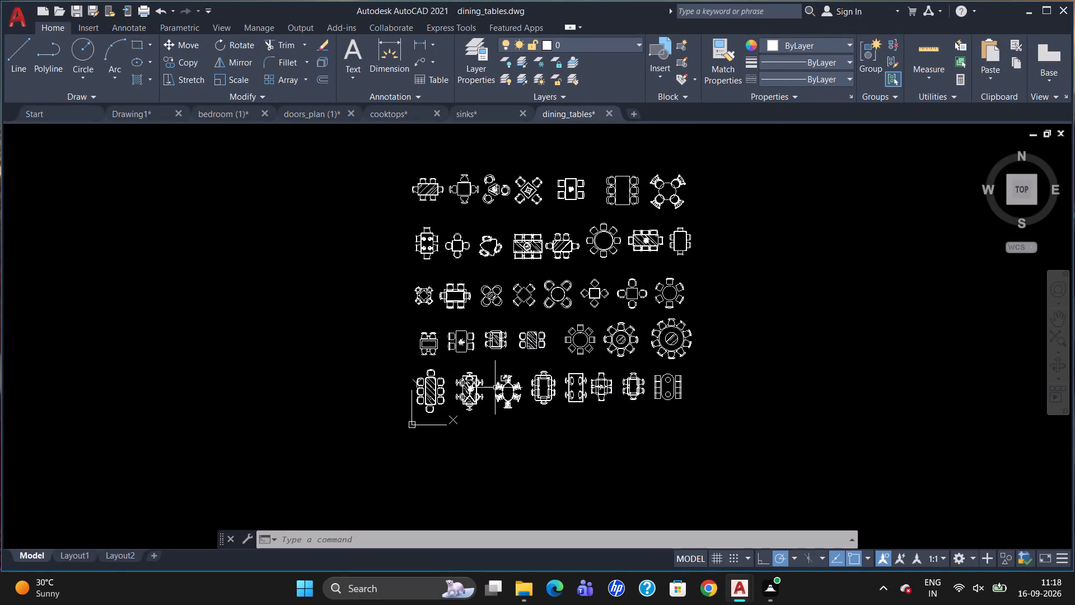
scroll(444, 415, up, 2)
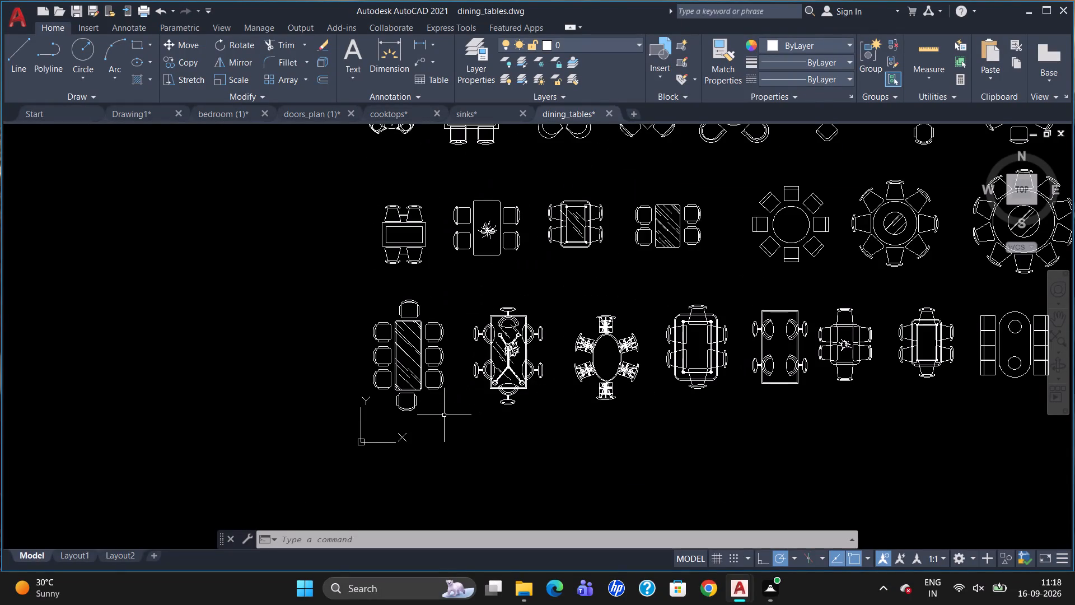
drag(454, 359, 435, 301)
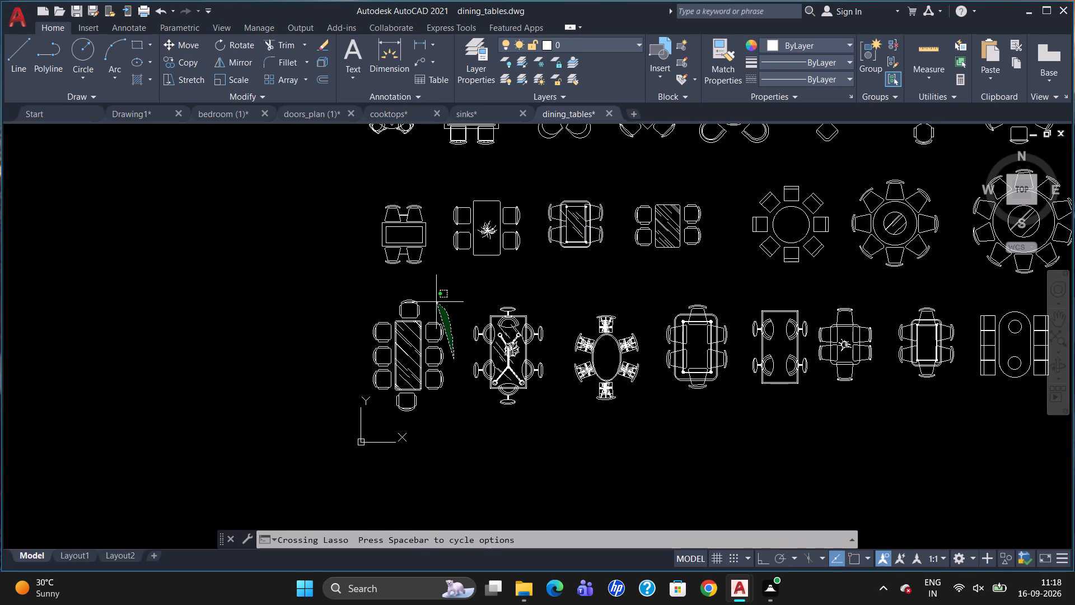
drag(435, 301, 454, 409)
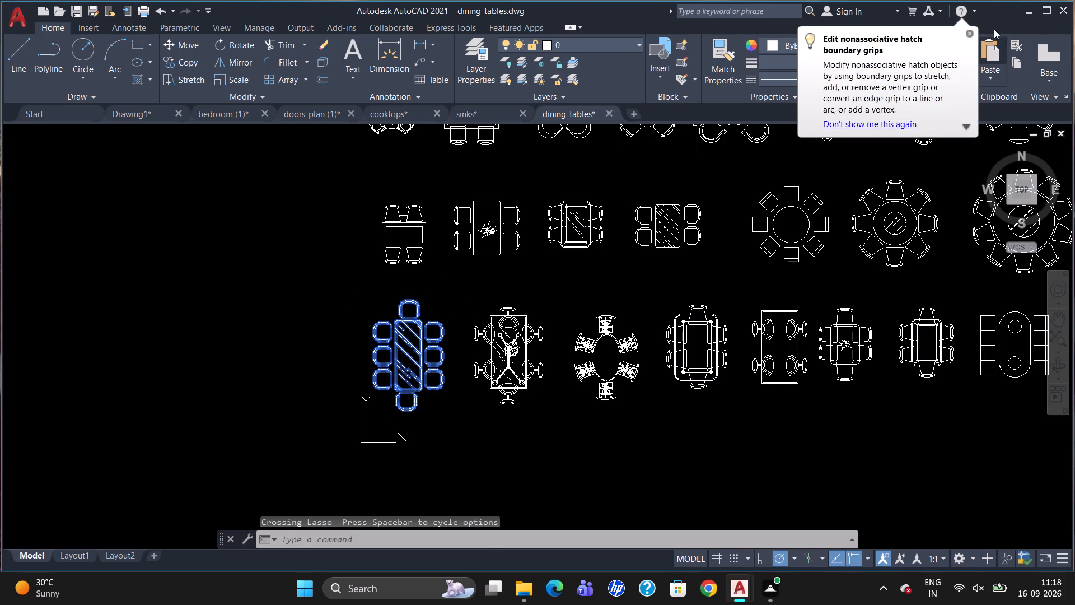
click(971, 33)
click(874, 68)
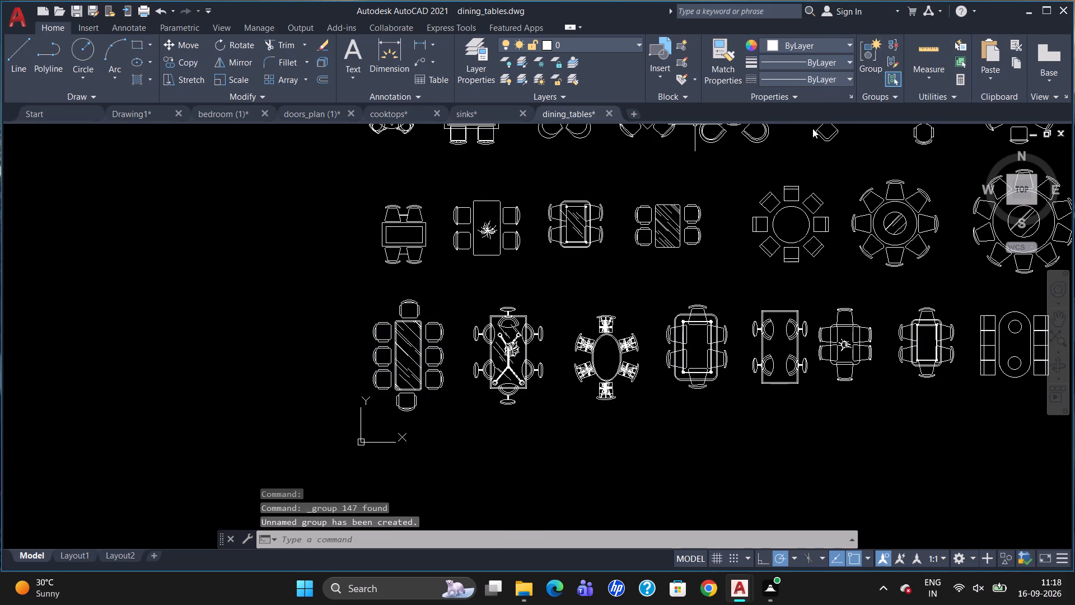
Copy the grouped eight-chair dining table into Drawing1, placing it in the right-hand flat's hall, south of the washbasin niche.
click(419, 341)
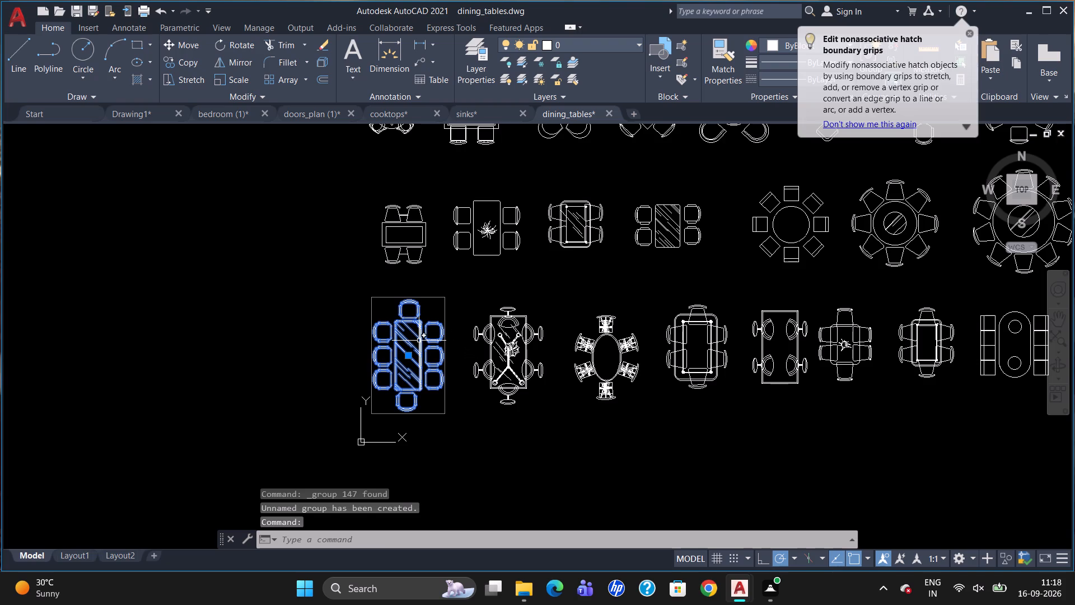
key(ctrl+c)
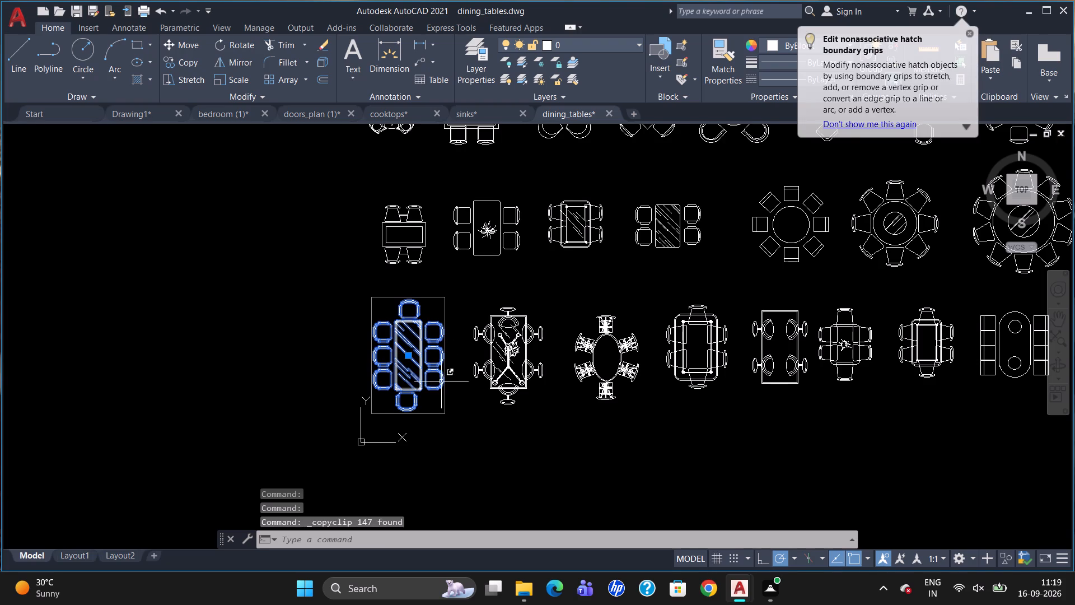
click(969, 34)
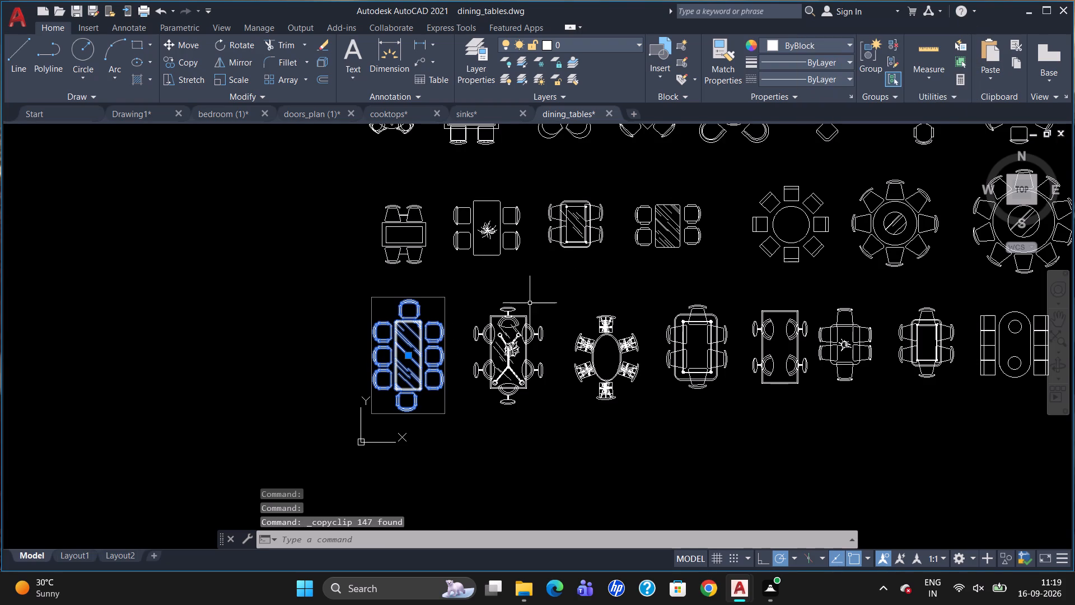
scroll(406, 339, down, 2)
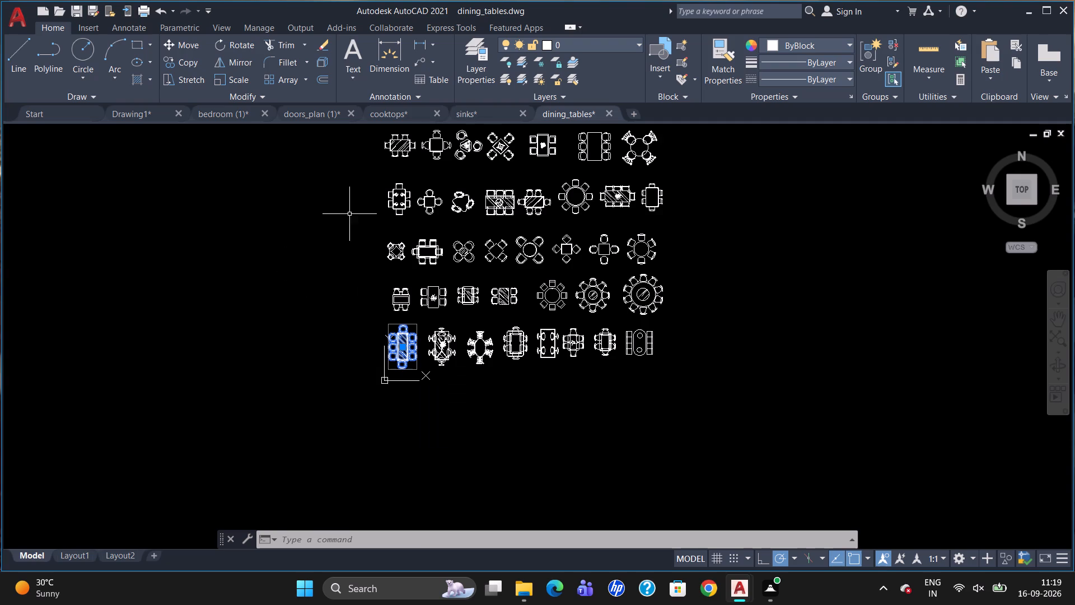
click(145, 117)
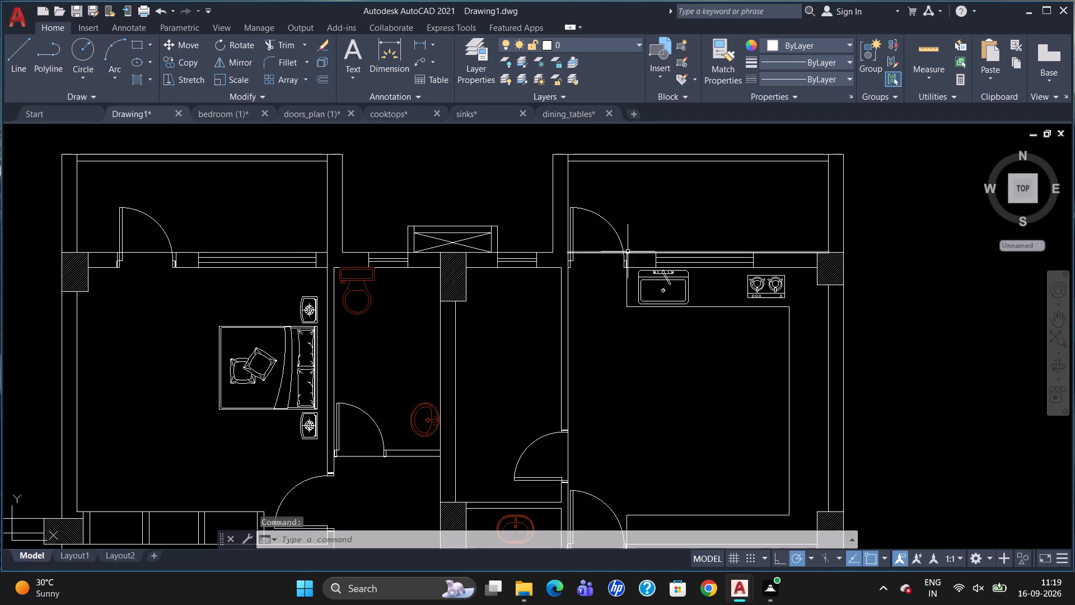
scroll(627, 259, down, 1)
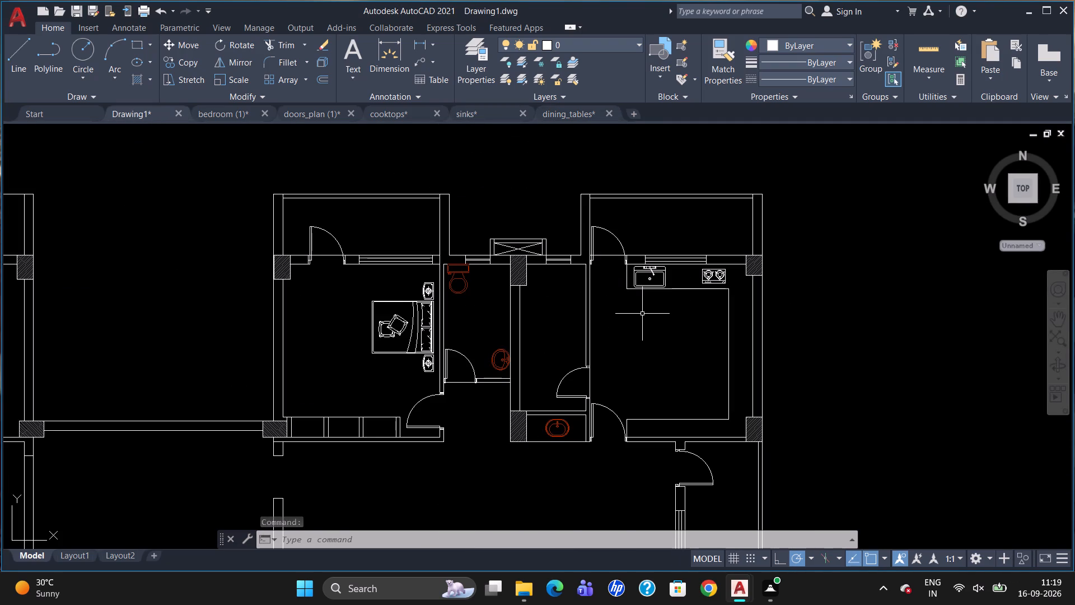
scroll(692, 239, down, 1)
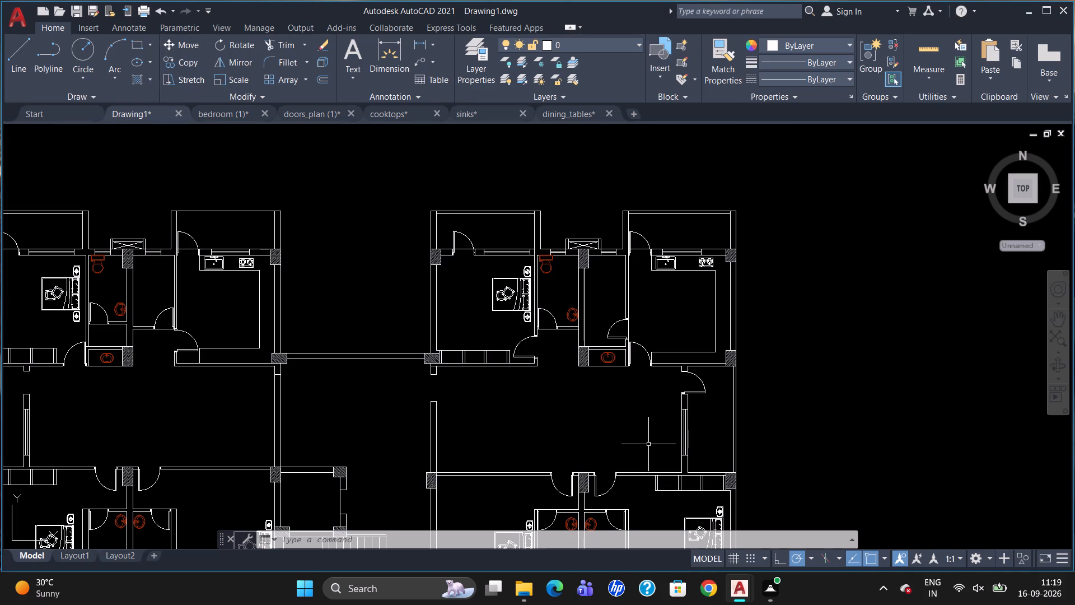
scroll(647, 433, up, 1)
key(ctrl+v)
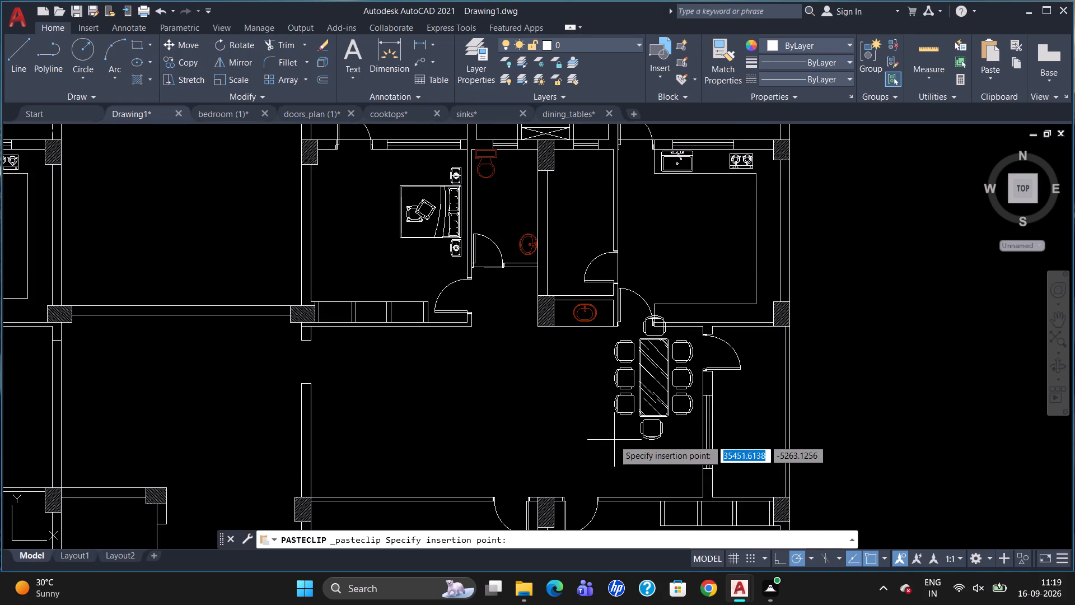
click(542, 473)
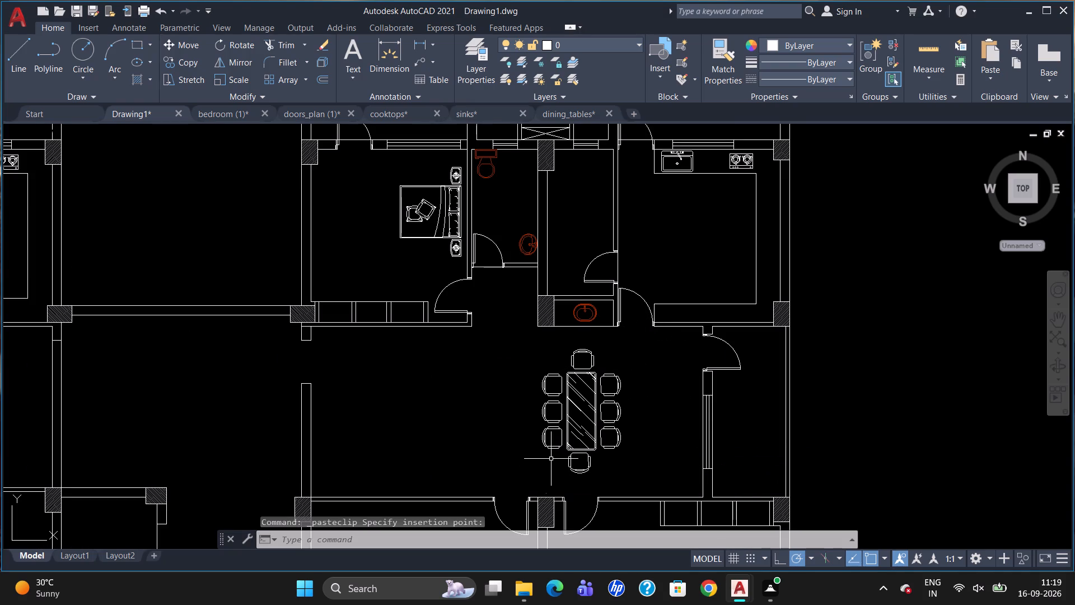
click(554, 447)
key(Escape)
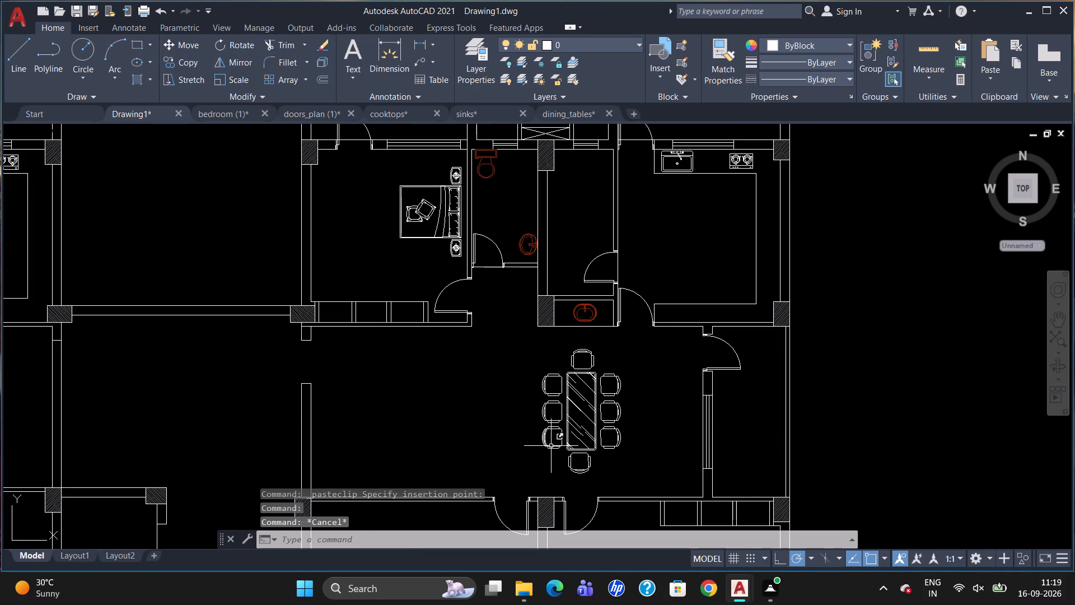
Group all objects of the pasted dining table and its chairs.
drag(690, 436, 557, 485)
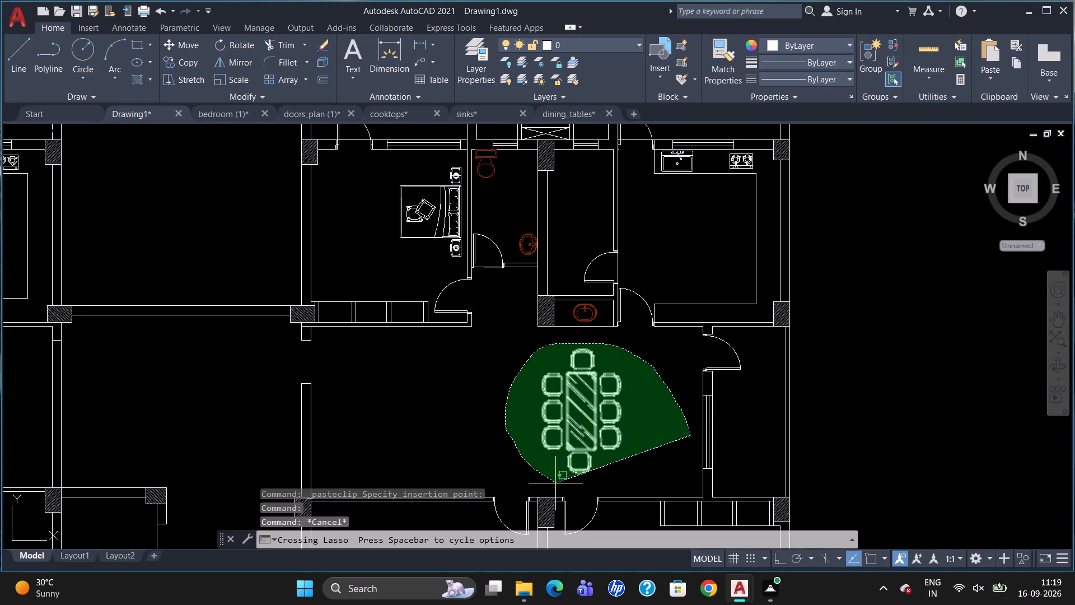
drag(557, 485, 564, 487)
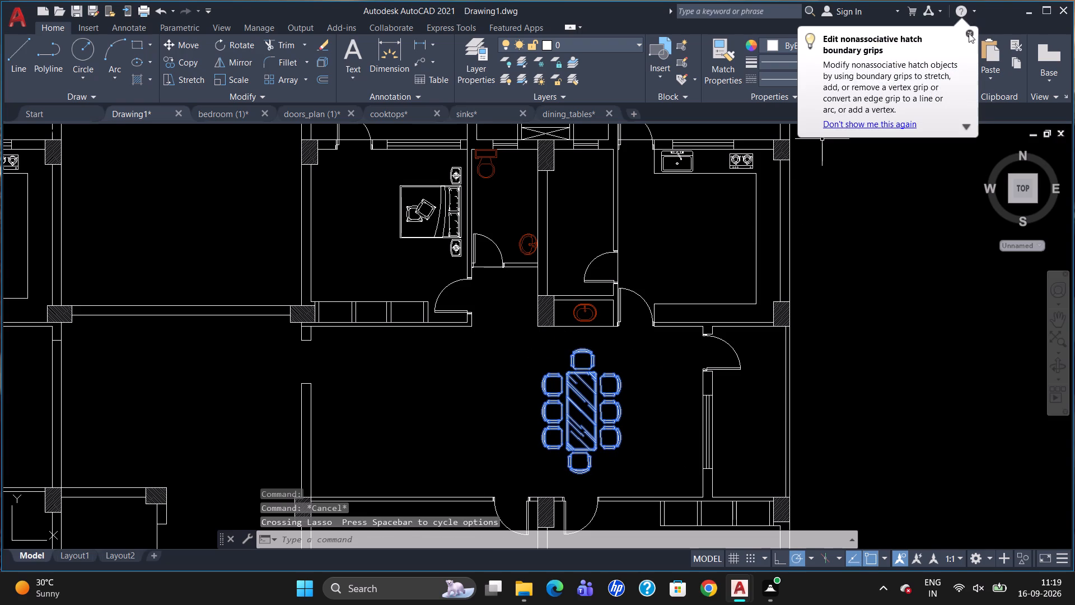
click(969, 33)
click(873, 66)
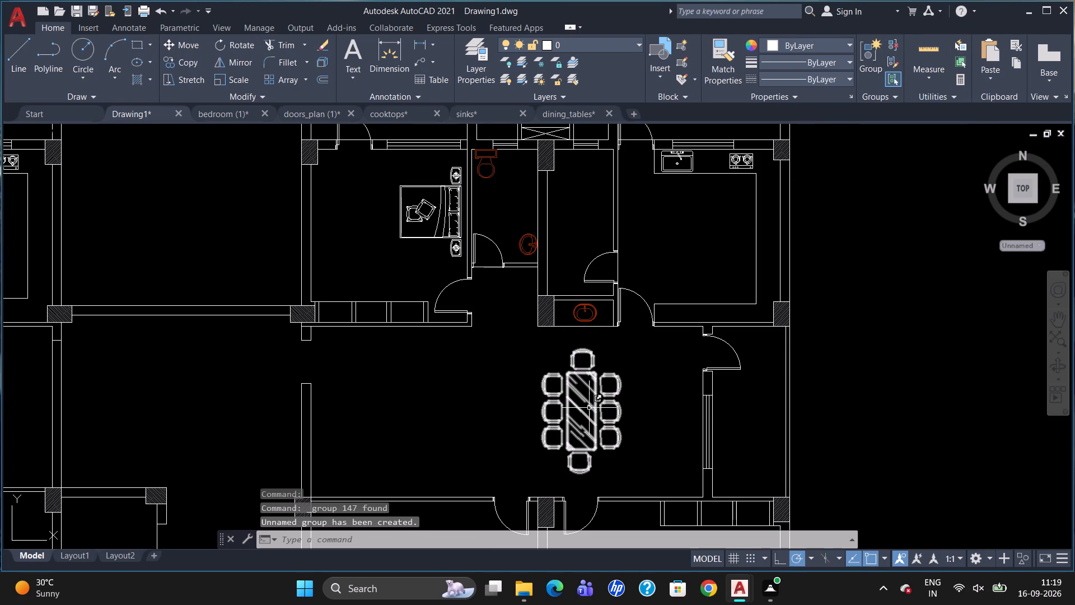
Rotate the dining table group a quarter turn clockwise so its long side runs east-west.
click(593, 401)
text(RO)
key(Return)
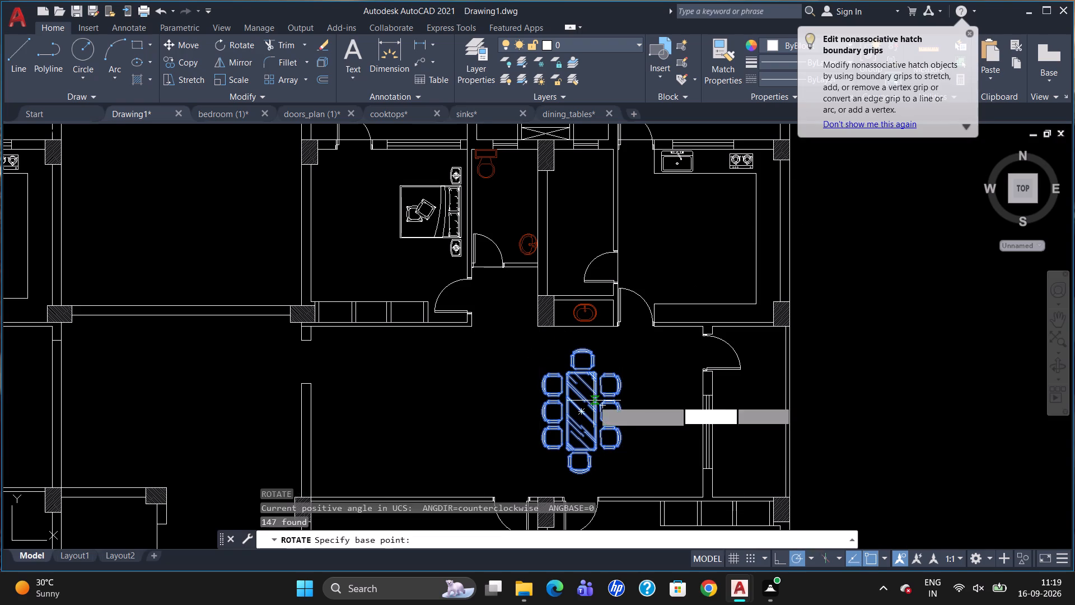
drag(593, 400, 600, 402)
click(593, 444)
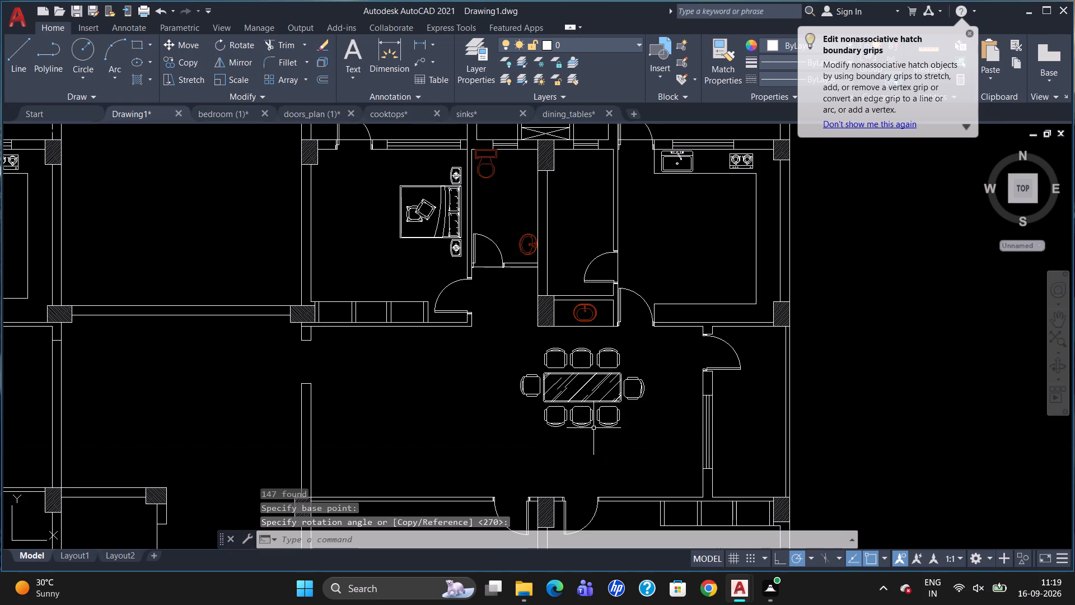
Move the dining table group slightly south by its centre, to about midway between the hall's north and south walls.
click(591, 401)
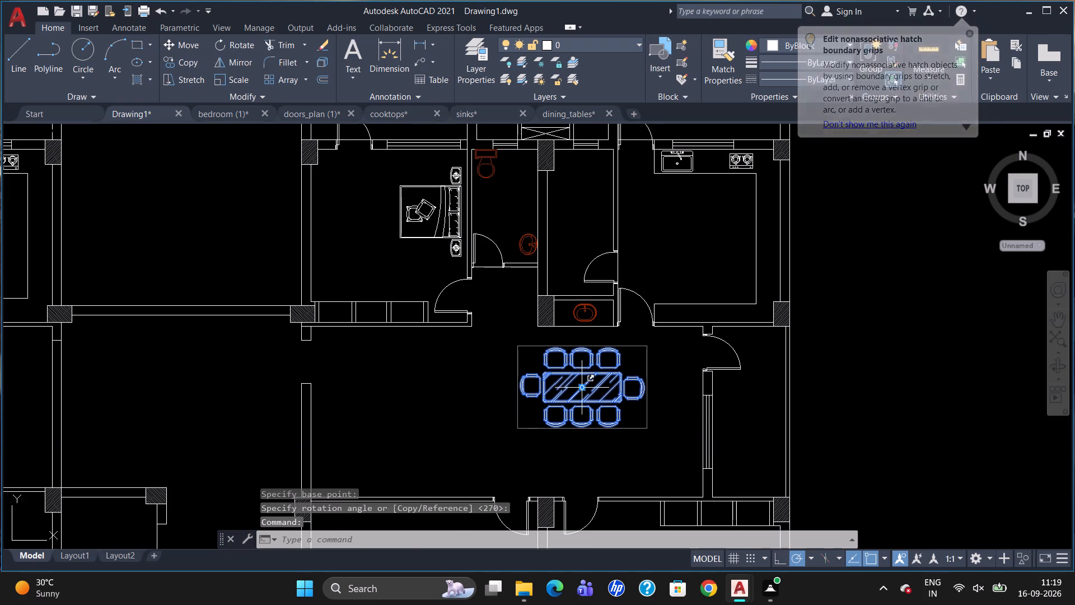
click(583, 389)
click(582, 410)
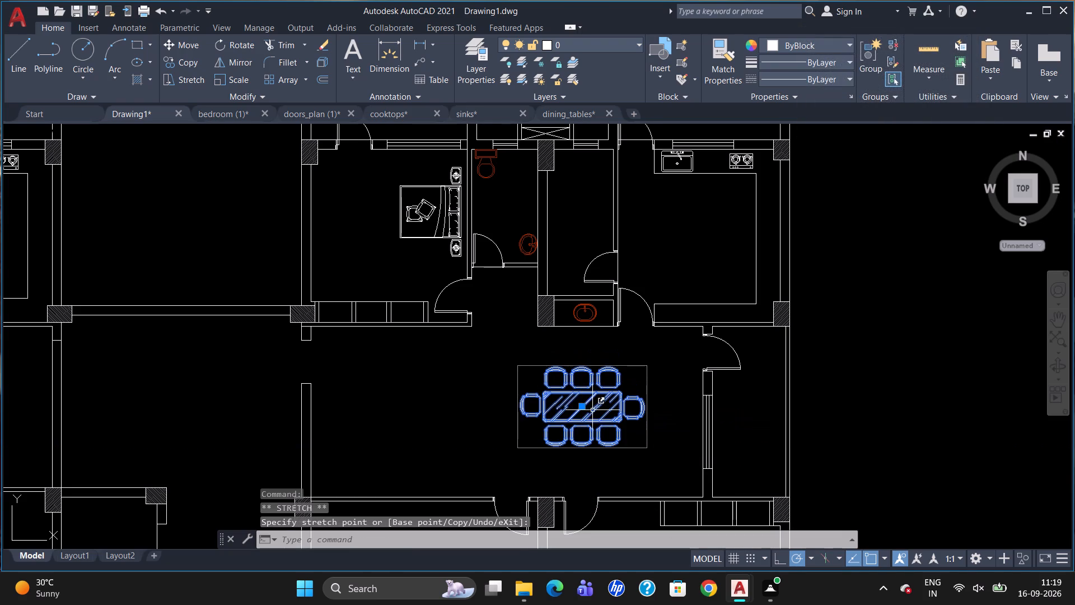
key(Escape)
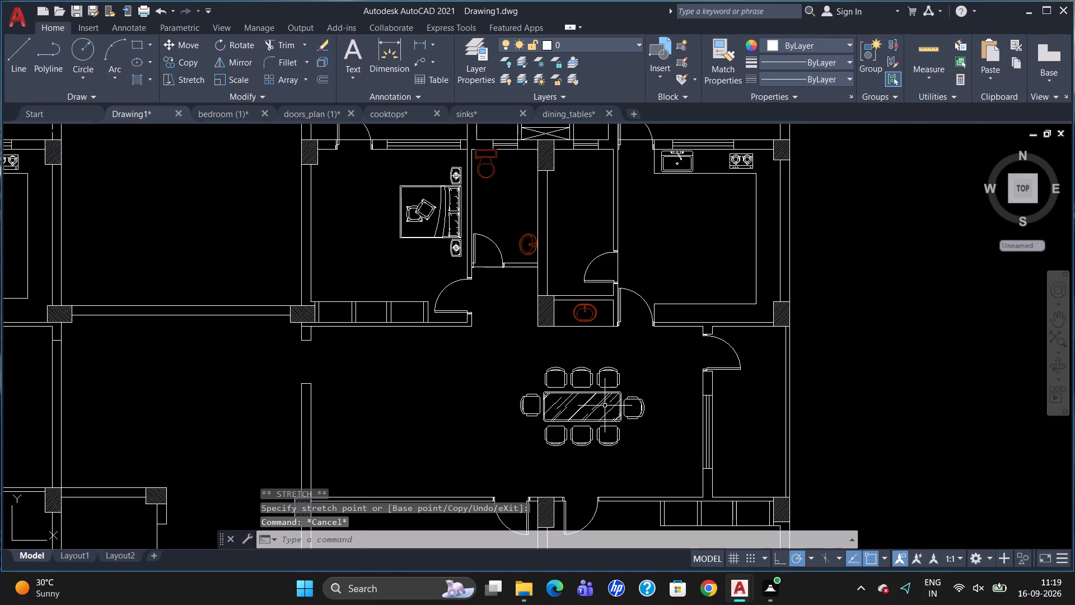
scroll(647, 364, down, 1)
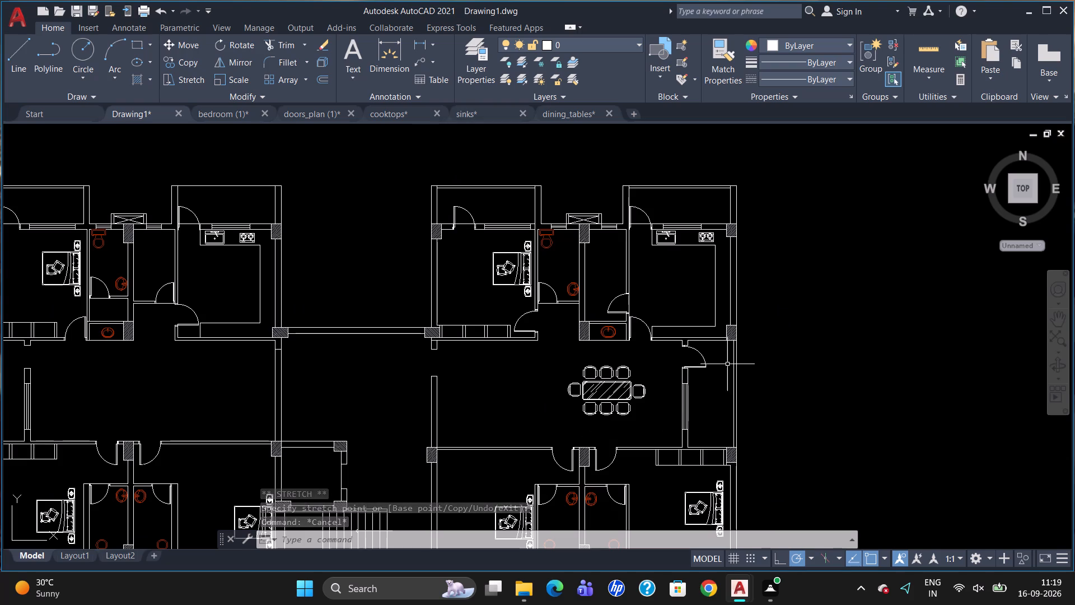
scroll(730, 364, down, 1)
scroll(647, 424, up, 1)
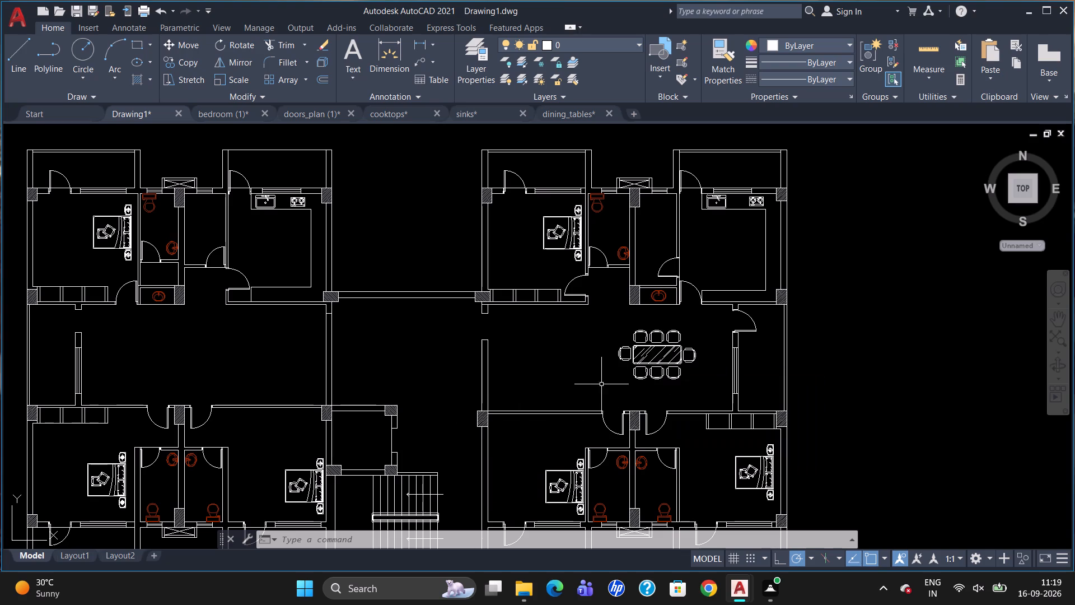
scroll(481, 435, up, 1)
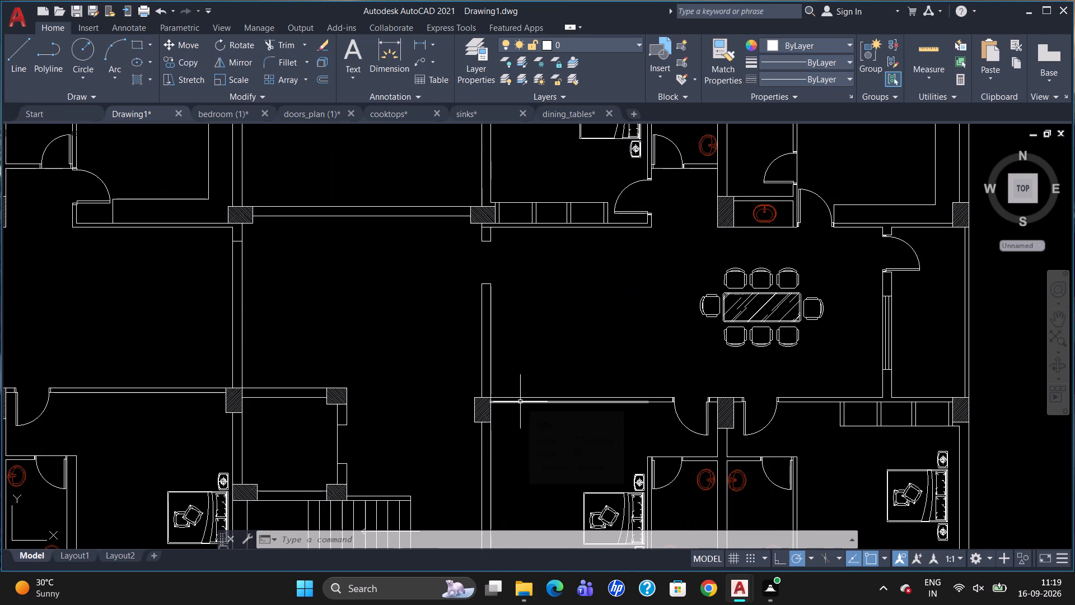
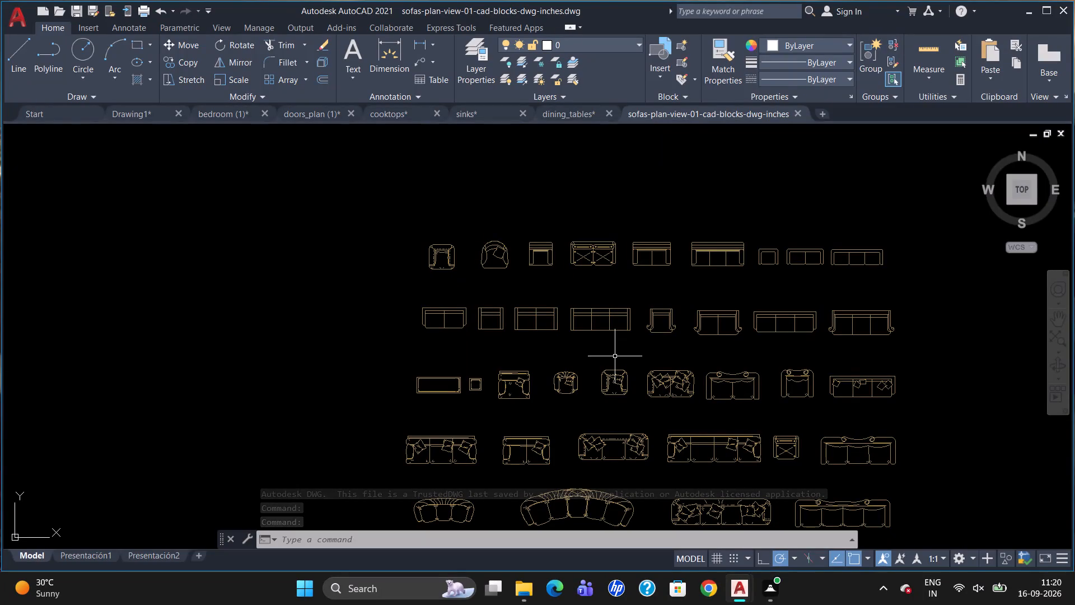
Copy the two-seat sofa block, fifth in the sofa drawing's first row, into Drawing1, placing it in the right-hand flat's hall west of the dining table.
click(666, 243)
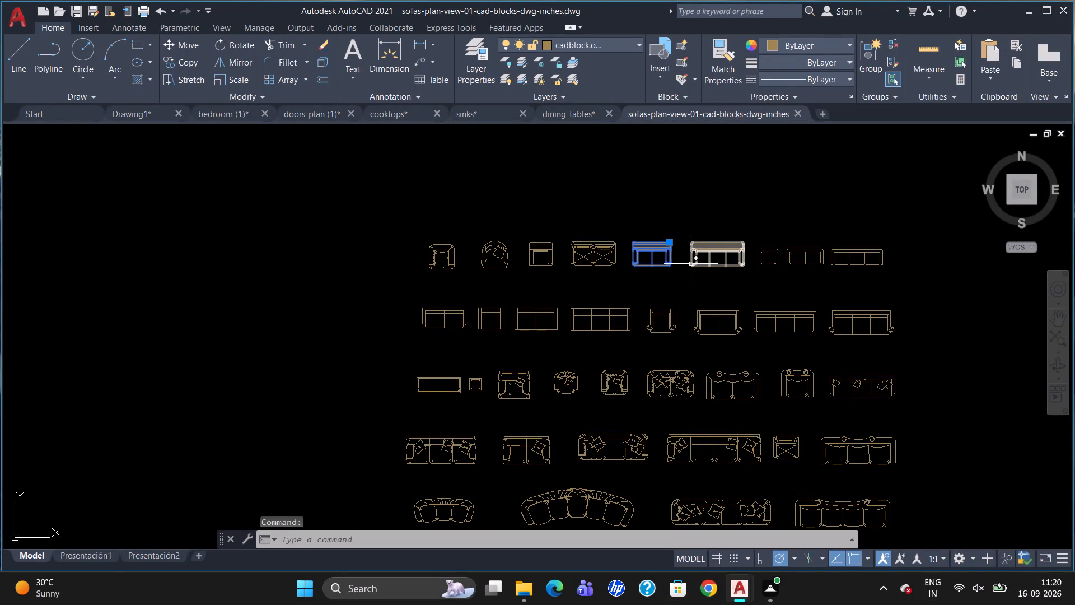
key(ctrl+c)
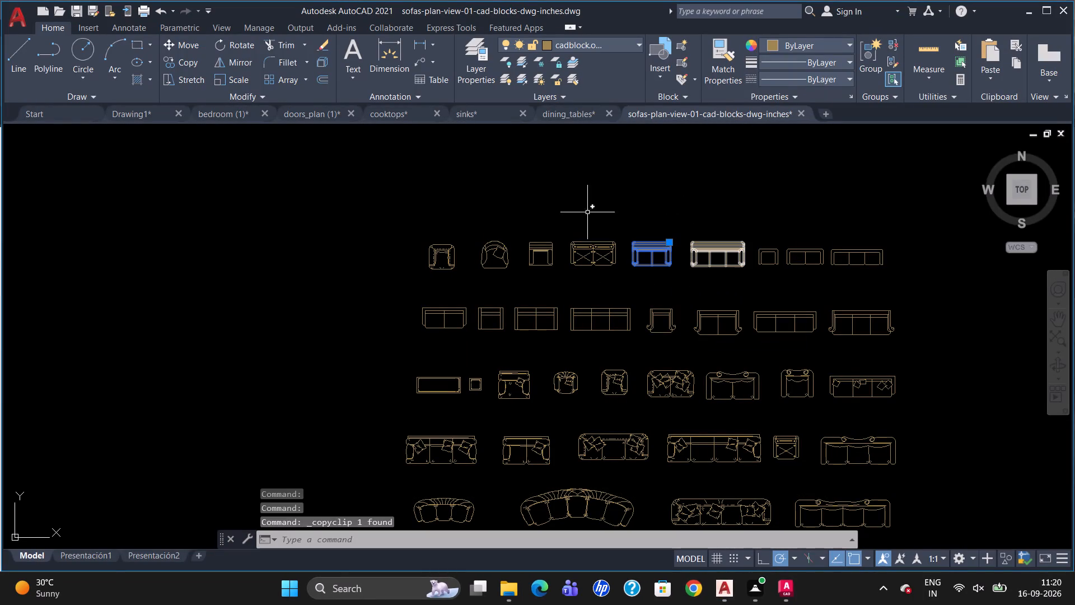
click(132, 108)
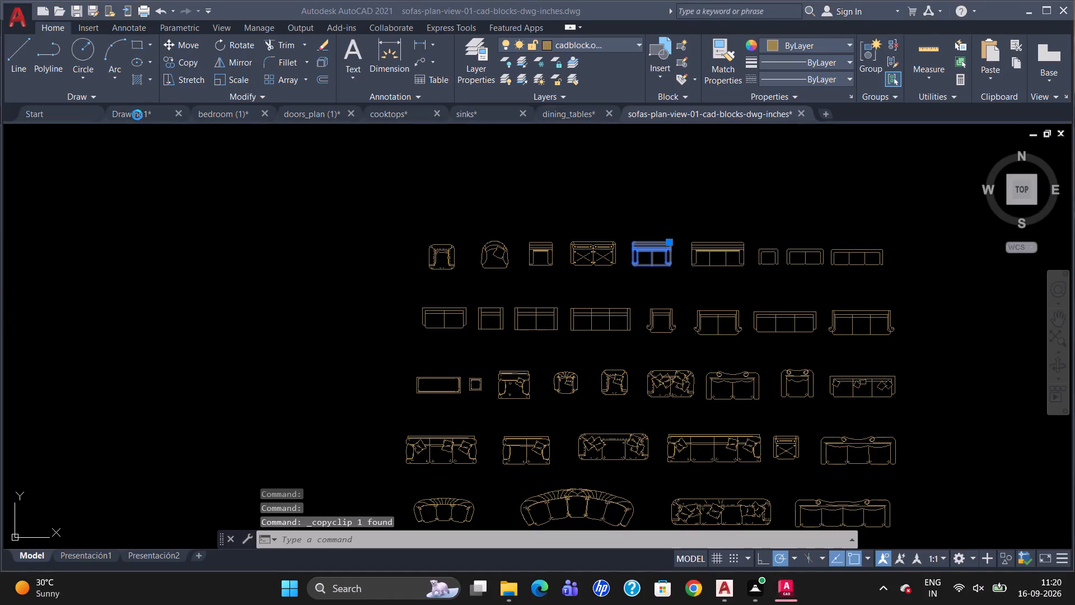
click(819, 134)
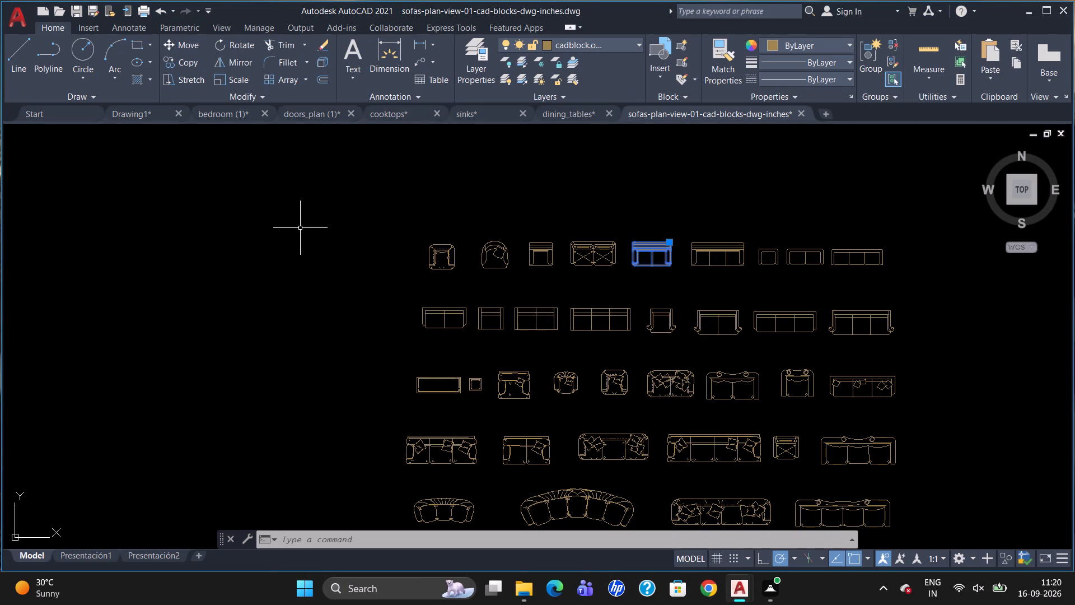
key(ctrl+c)
click(140, 116)
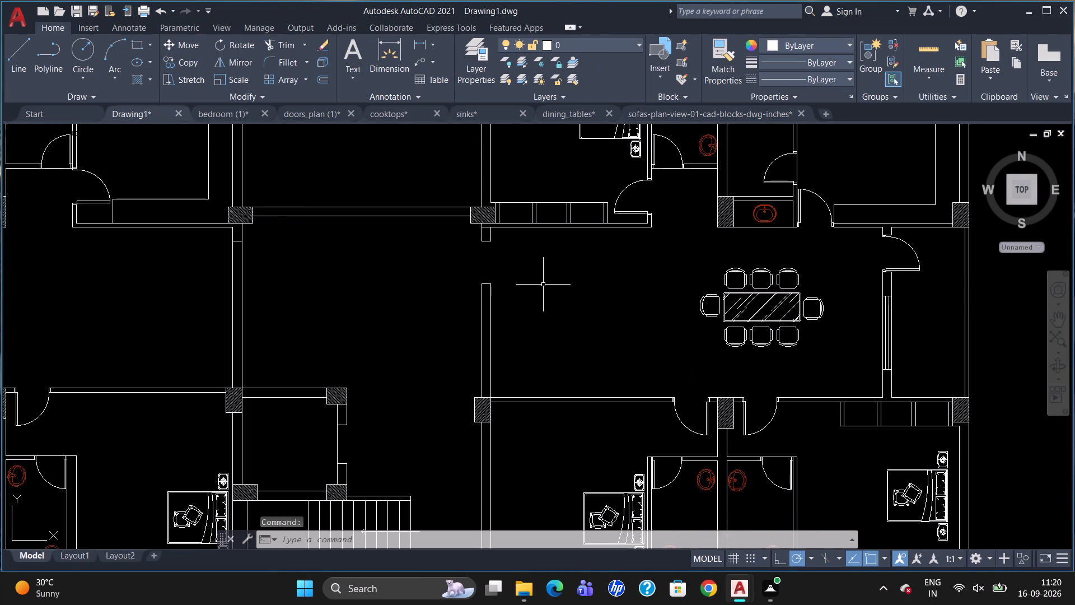
key(ctrl+v)
click(546, 309)
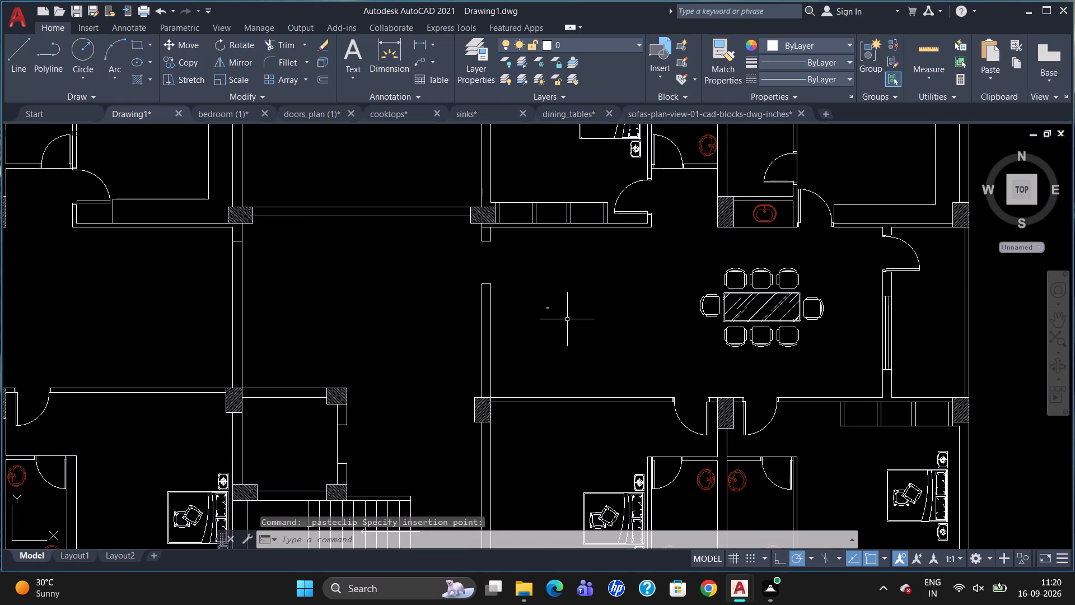
Make the tiny pasted sofa block a group.
drag(568, 317, 535, 319)
text(SC)
key(BackSpace)
key(BackSpace)
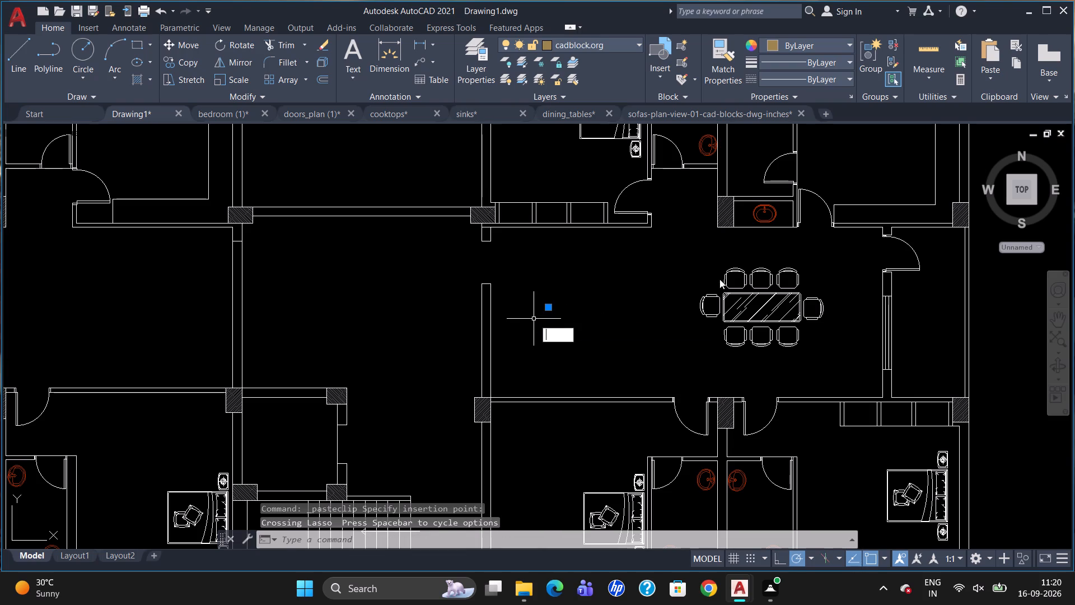
key(g)
key(Return)
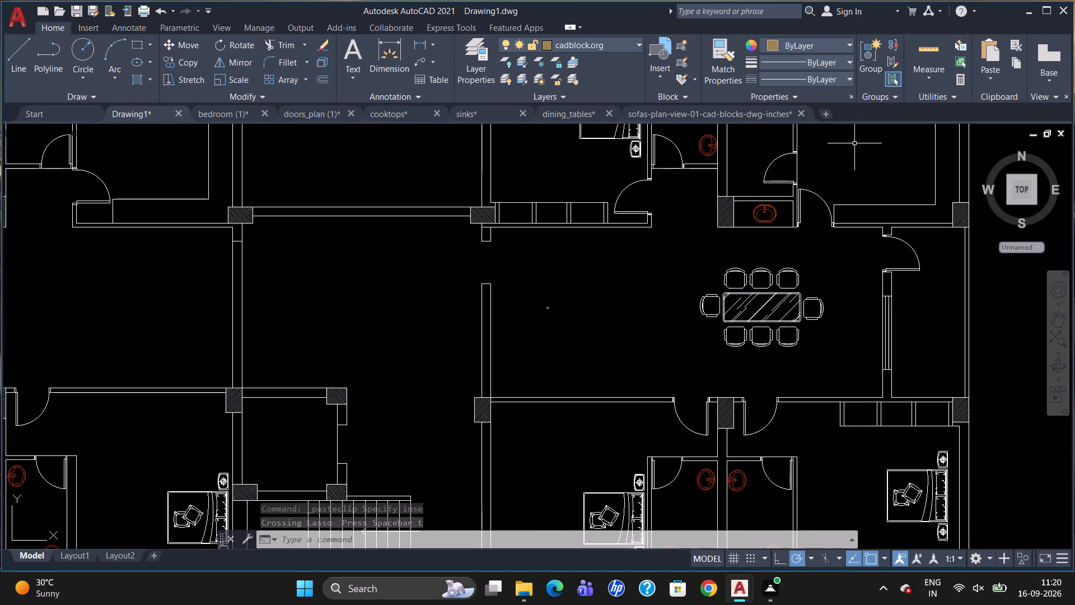
Scale the sofa group up freehand until it is about as long as the hall's dining table top.
click(548, 309)
text(SC)
key(Return)
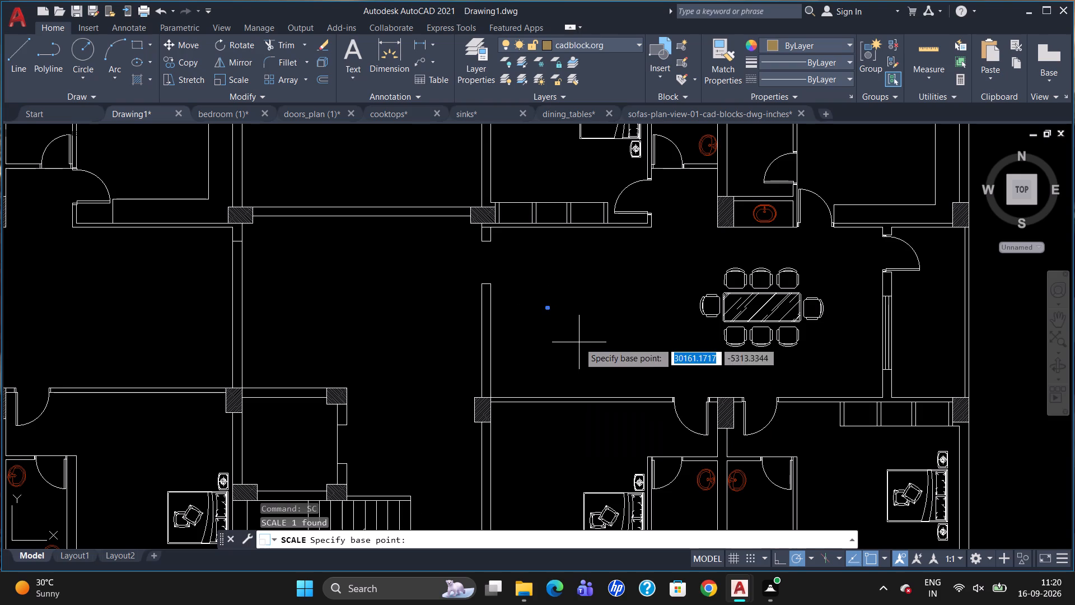
click(546, 309)
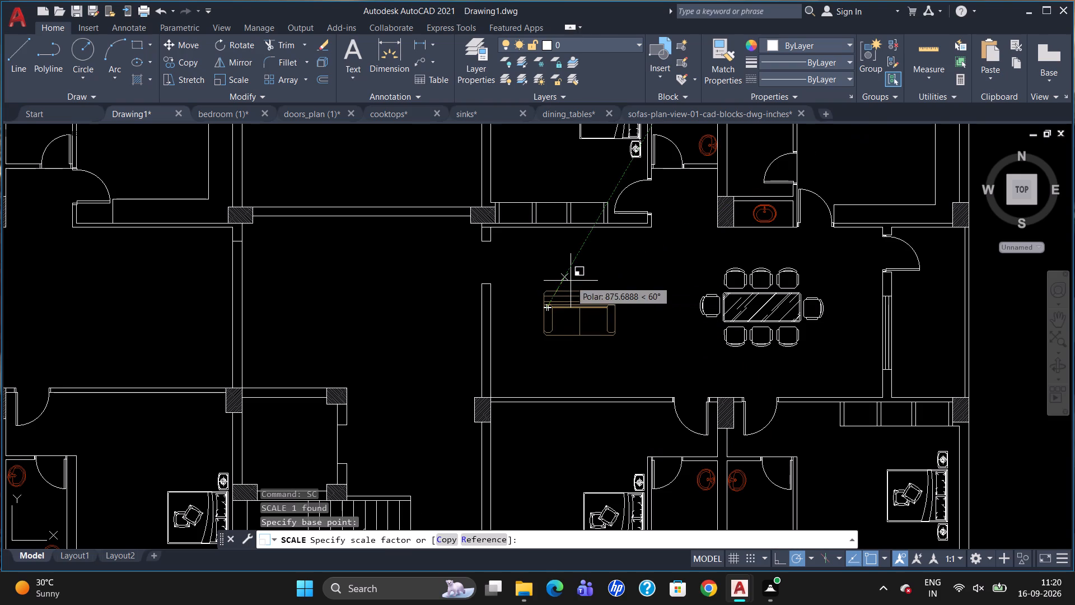
click(571, 281)
Rotate the sofa group a quarter turn counterclockwise about its northeast corner so its back faces west.
click(576, 303)
text(RO)
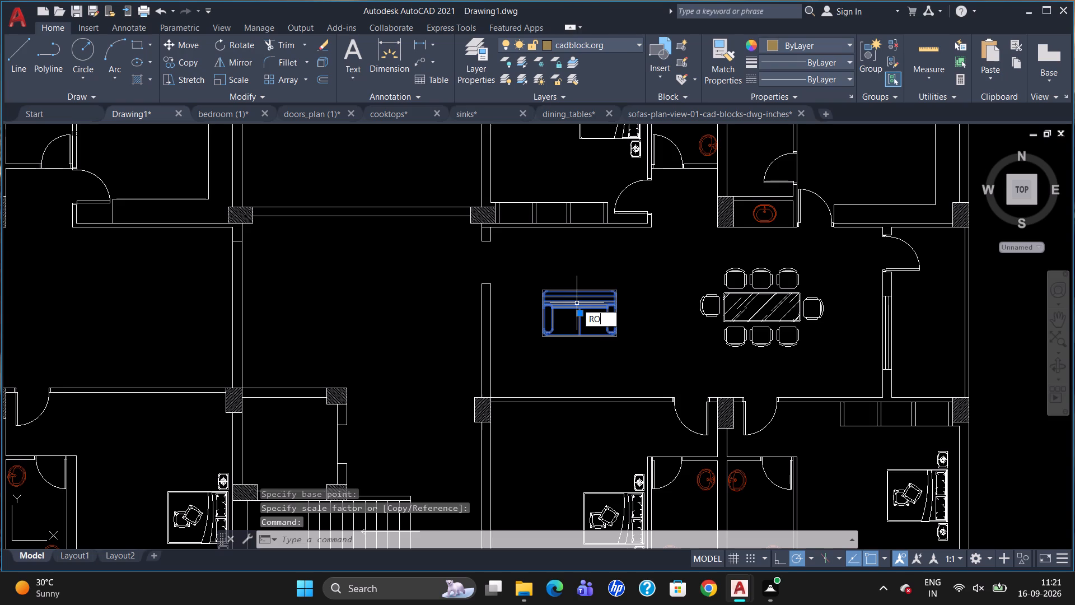
key(Return)
click(617, 291)
click(611, 264)
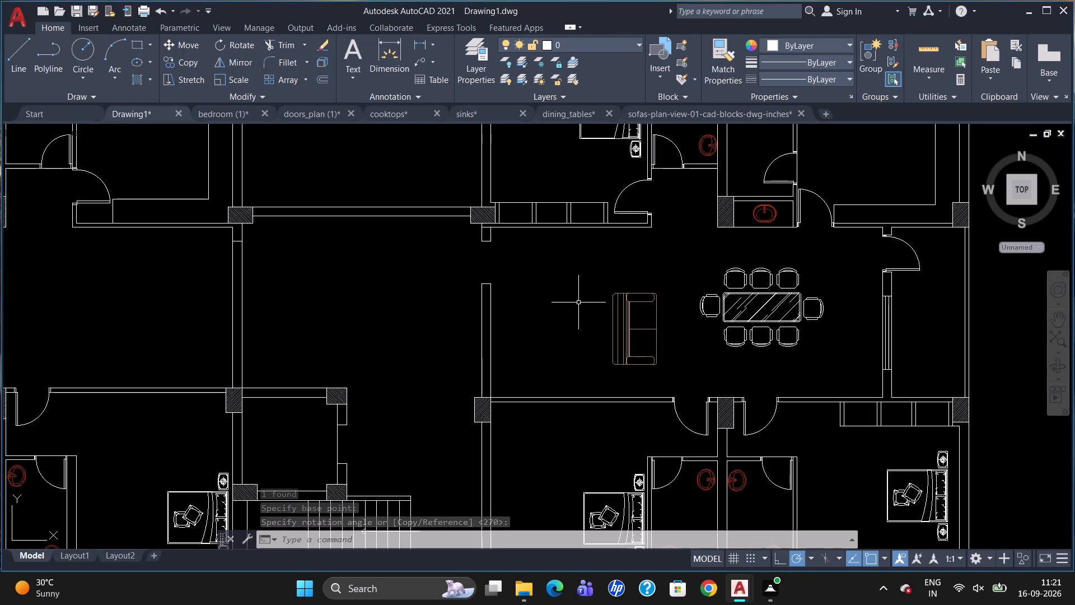
Copy the door beside the washbasin niche to the hall's west side, near the entrance opening.
click(800, 207)
key(c)
key(o)
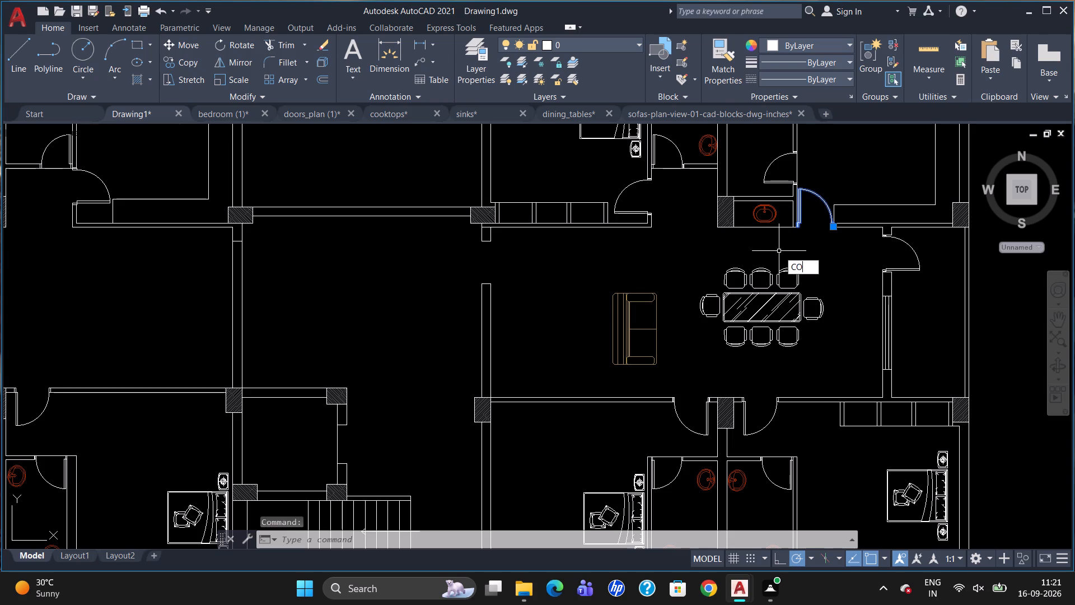
key(Return)
click(795, 218)
click(513, 299)
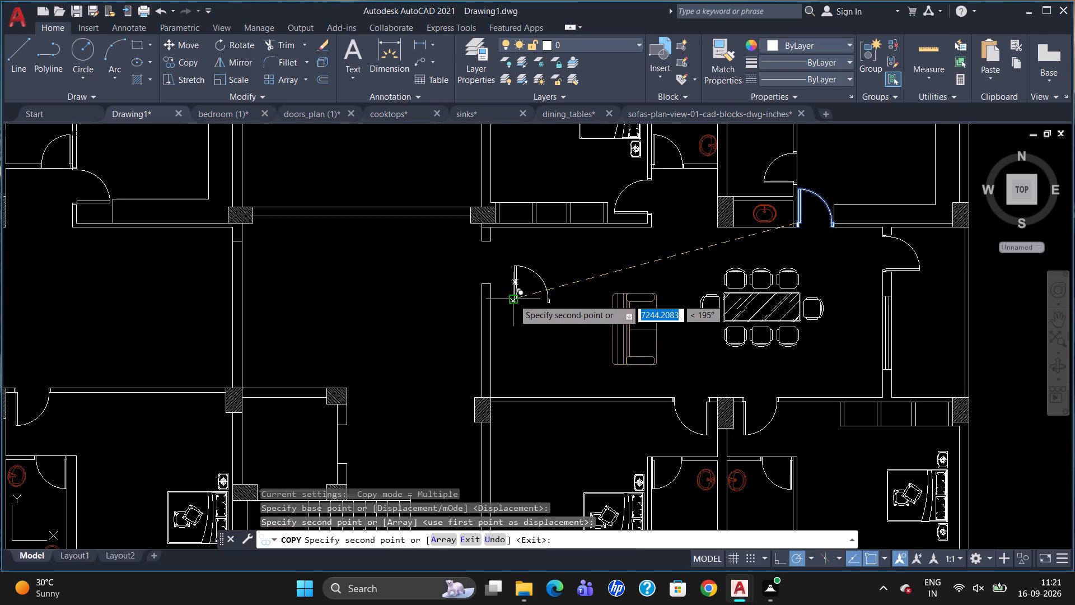
key(Escape)
Rotate the copied door a quarter turn clockwise so its leaf runs east-west and its swing lies south of it.
click(515, 301)
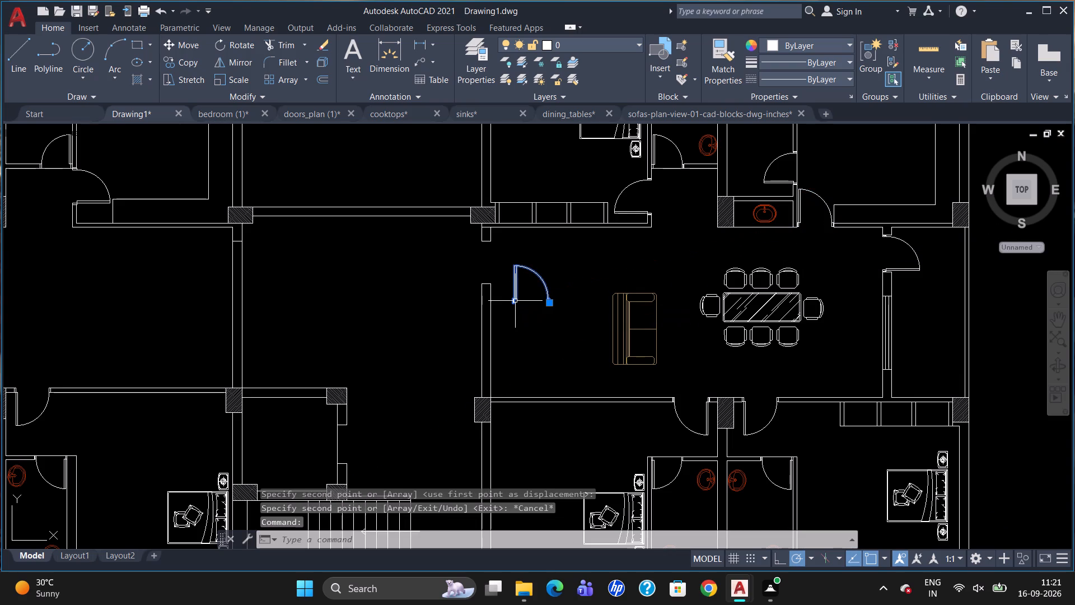
text(RO)
key(Return)
click(515, 301)
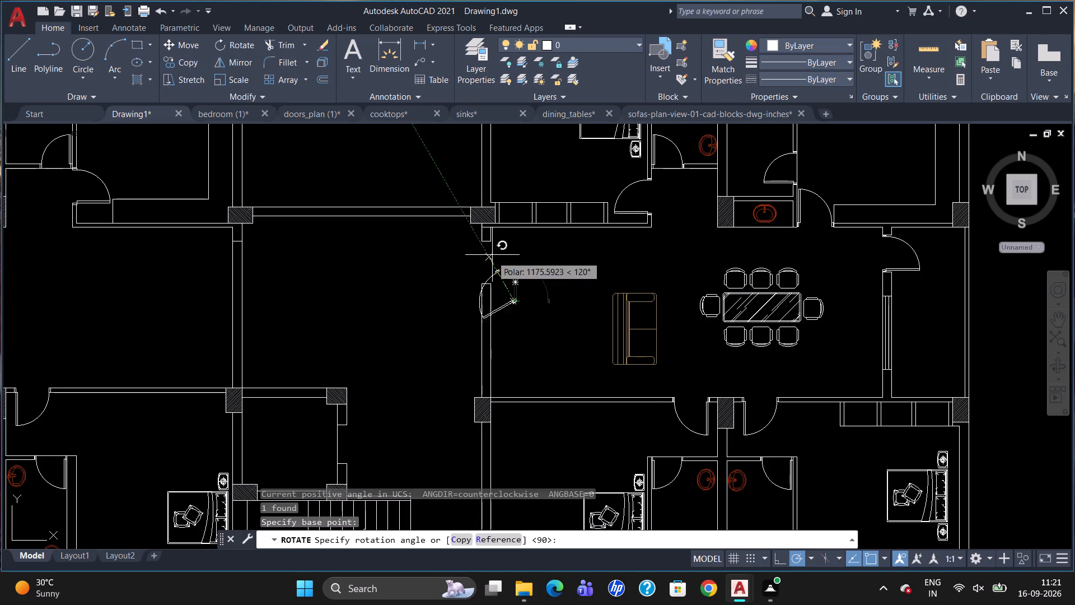
click(521, 368)
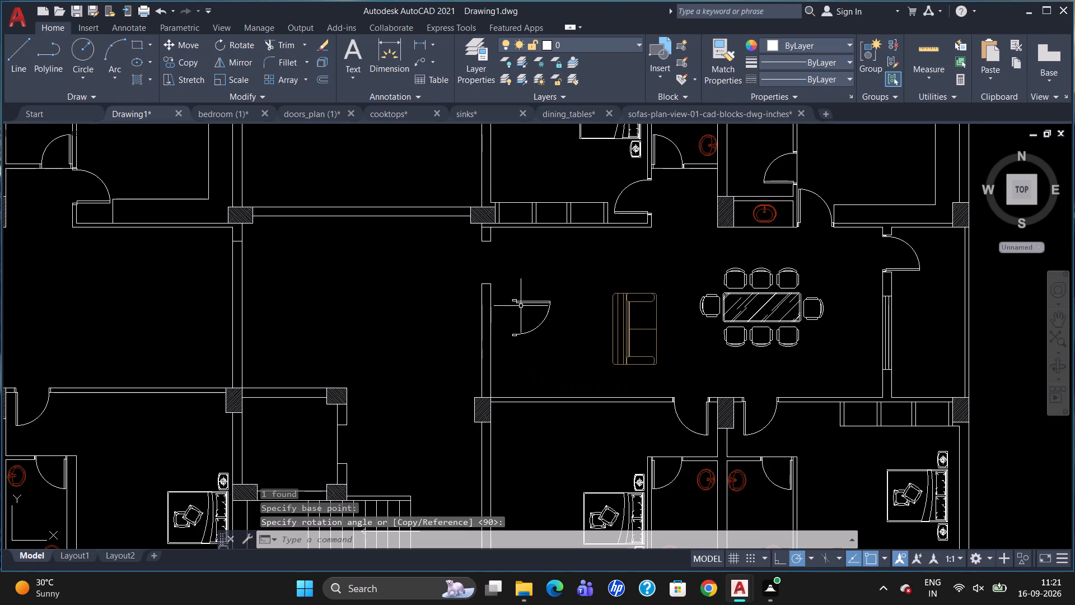
Move the rotated door by its northwest corner to the outer corner of the wall end north of the hall's entrance opening.
click(522, 304)
key(m)
key(Return)
scroll(516, 288, up, 1)
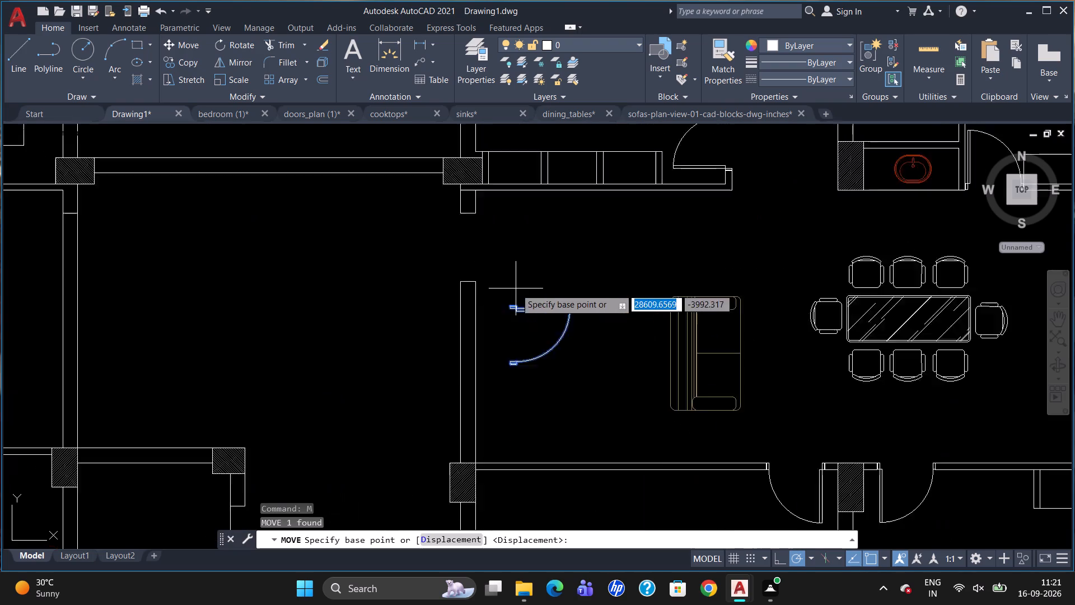
scroll(516, 288, up, 2)
click(494, 333)
scroll(384, 0, down, 2)
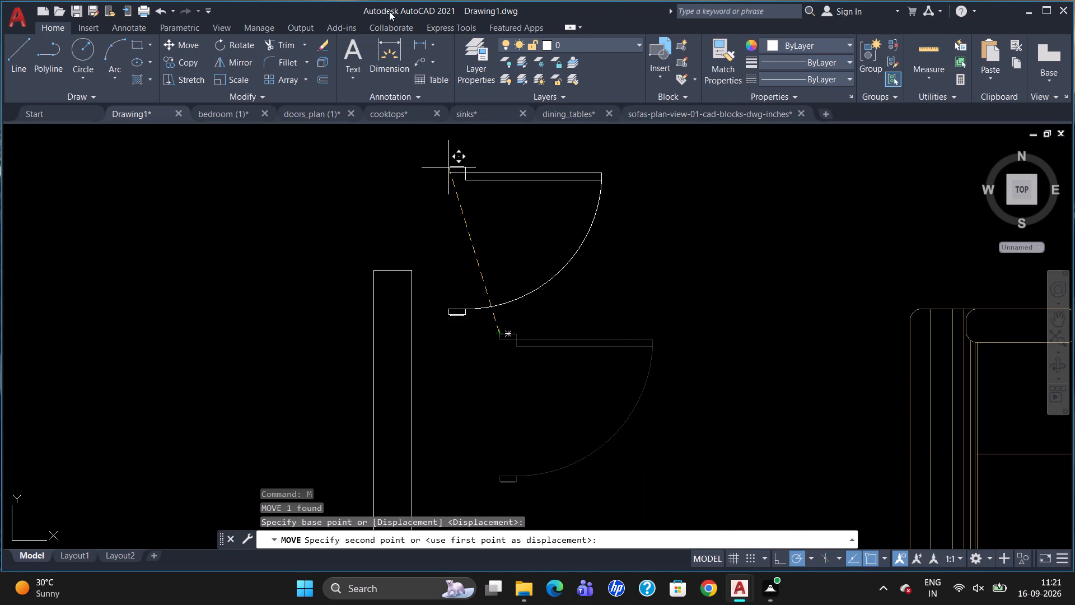
scroll(389, 11, down, 1)
scroll(417, 170, down, 2)
scroll(406, 145, up, 4)
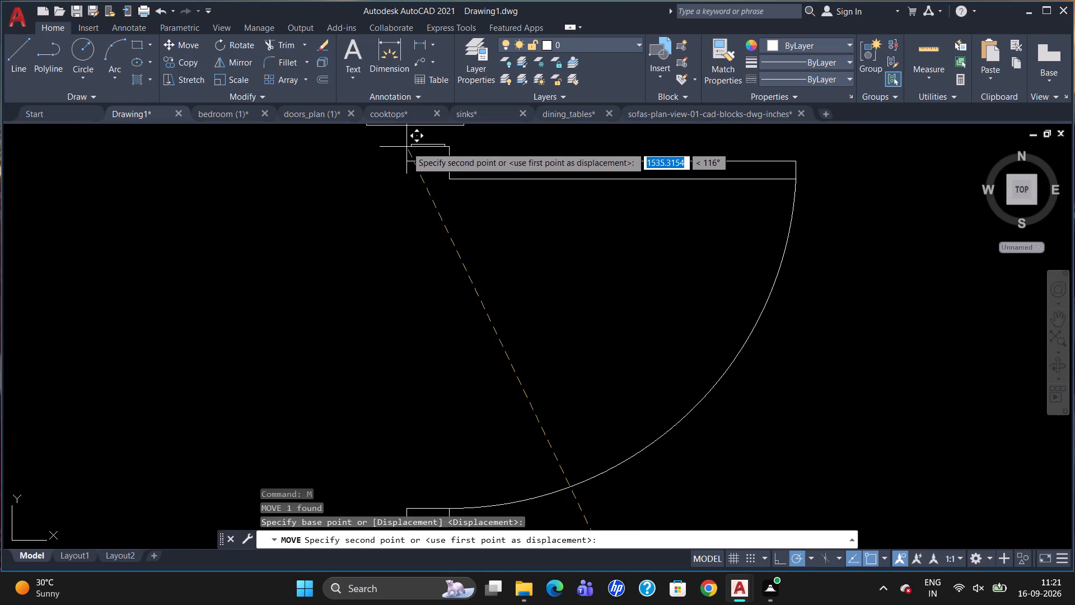
scroll(400, 161, down, 2)
scroll(382, 141, up, 3)
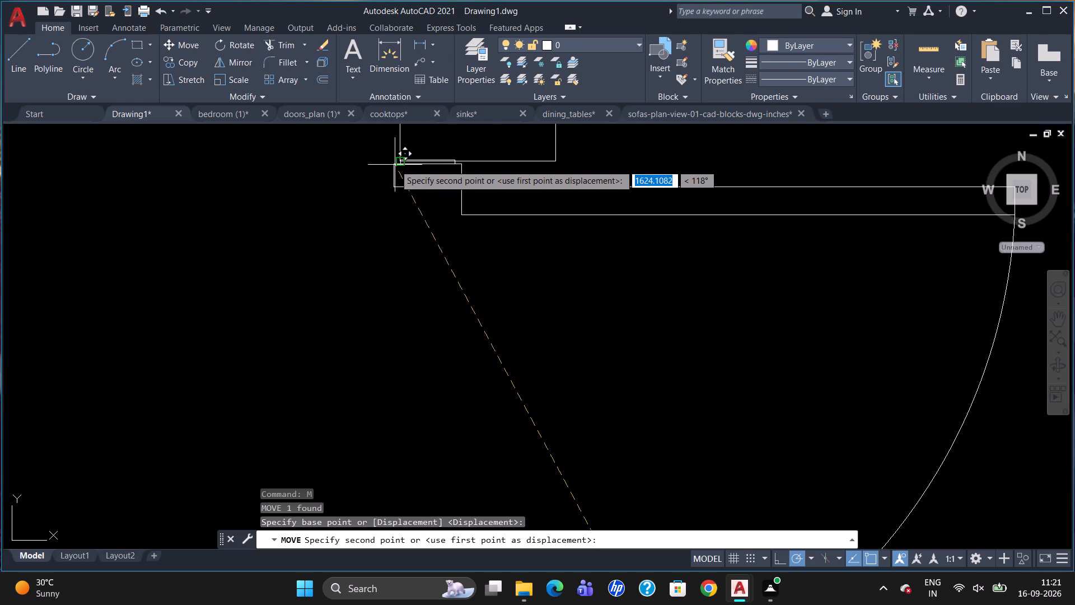
click(398, 166)
key(Escape)
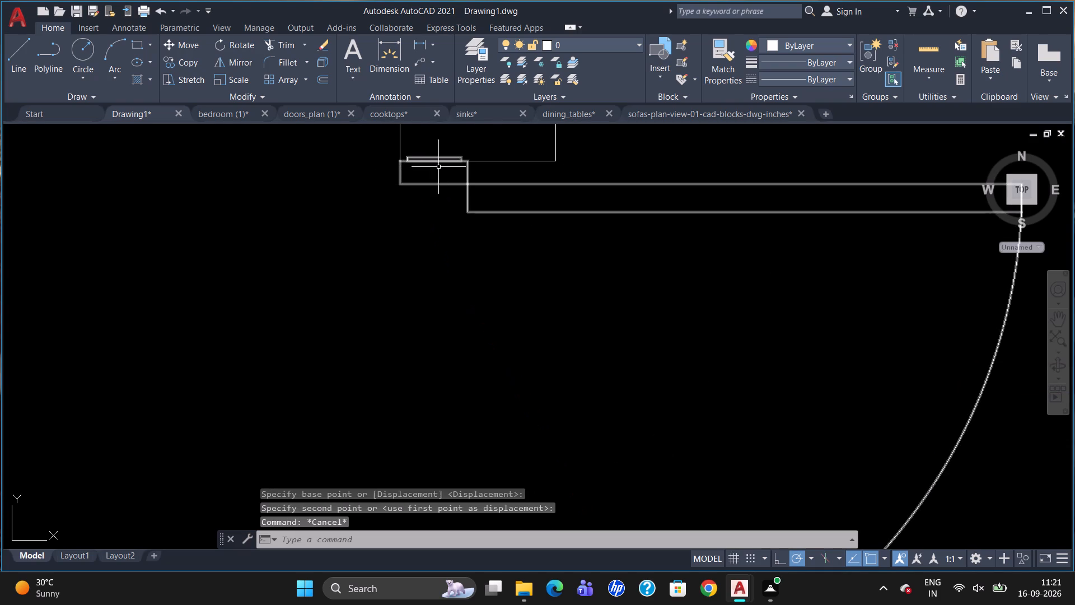
Shift the entrance door slightly south so its frame sits just clear of the wall end.
scroll(478, 159, down, 2)
click(475, 168)
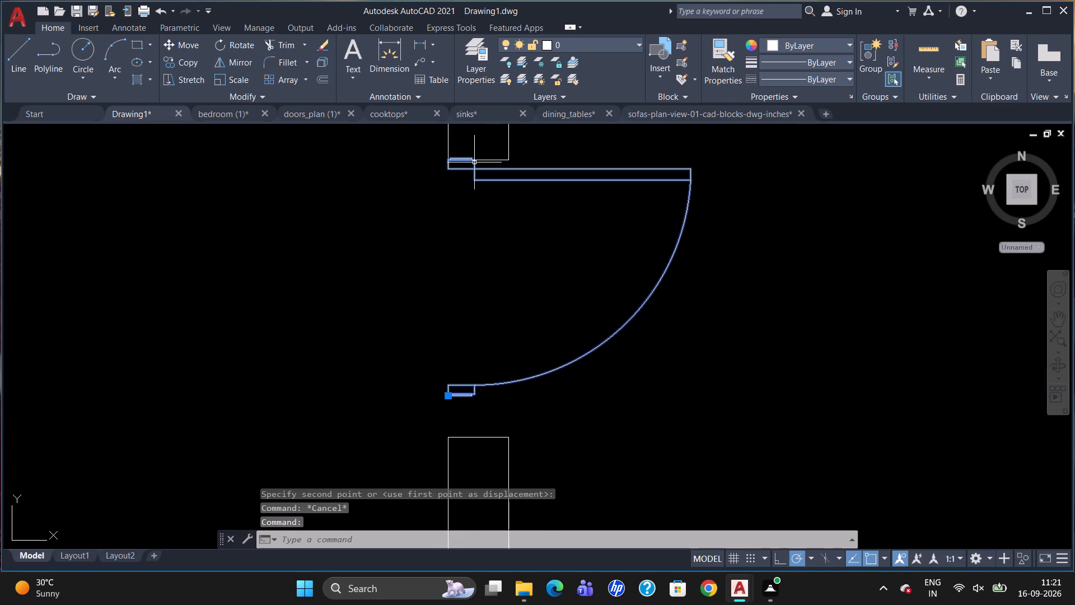
key(m)
key(Return)
scroll(429, 129, up, 3)
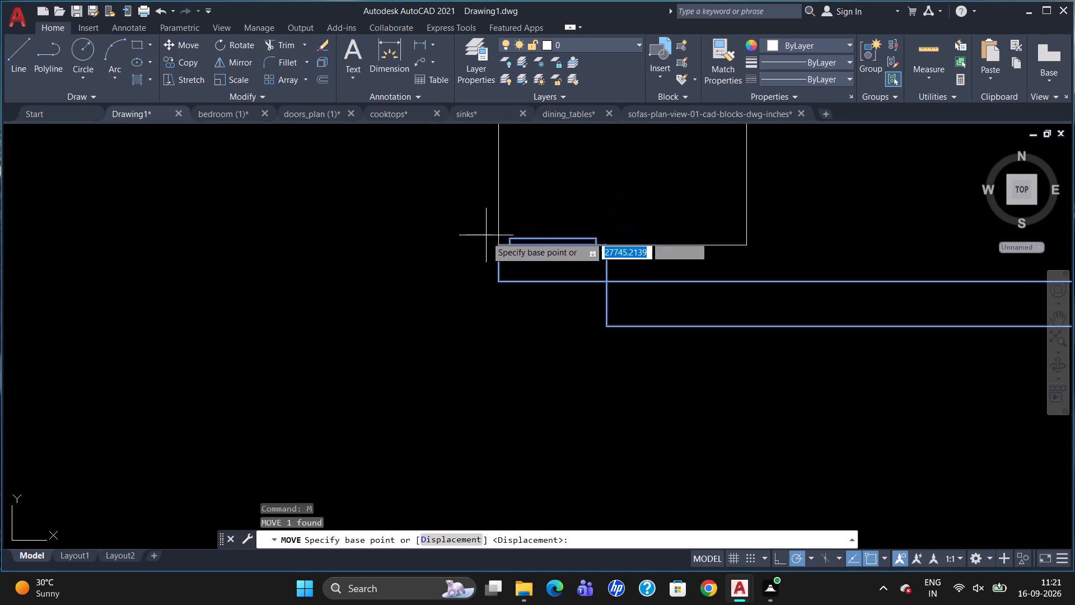
click(497, 244)
click(498, 254)
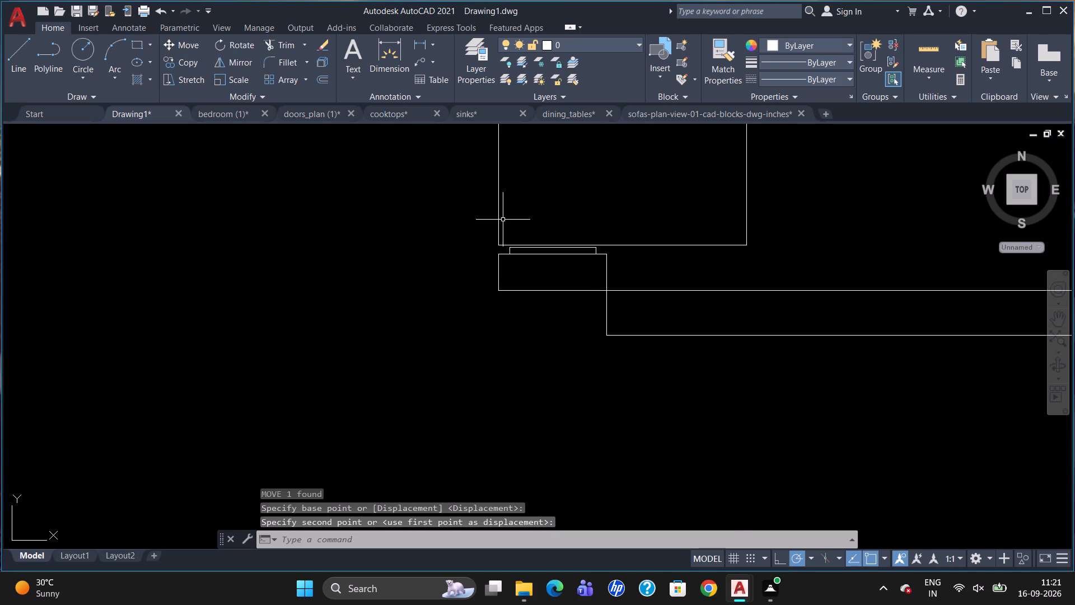
Scale the entrance door by about 1.15 from its northwest corner so it spans the wall opening.
scroll(503, 220, down, 3)
click(511, 239)
scroll(520, 226, down, 1)
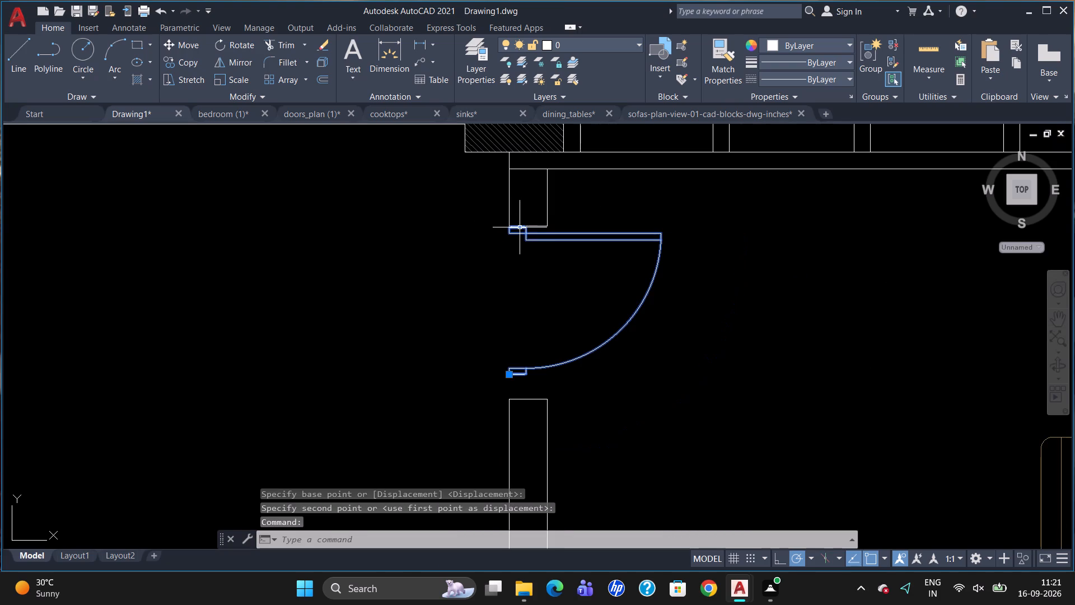
text(SC)
key(Return)
click(507, 227)
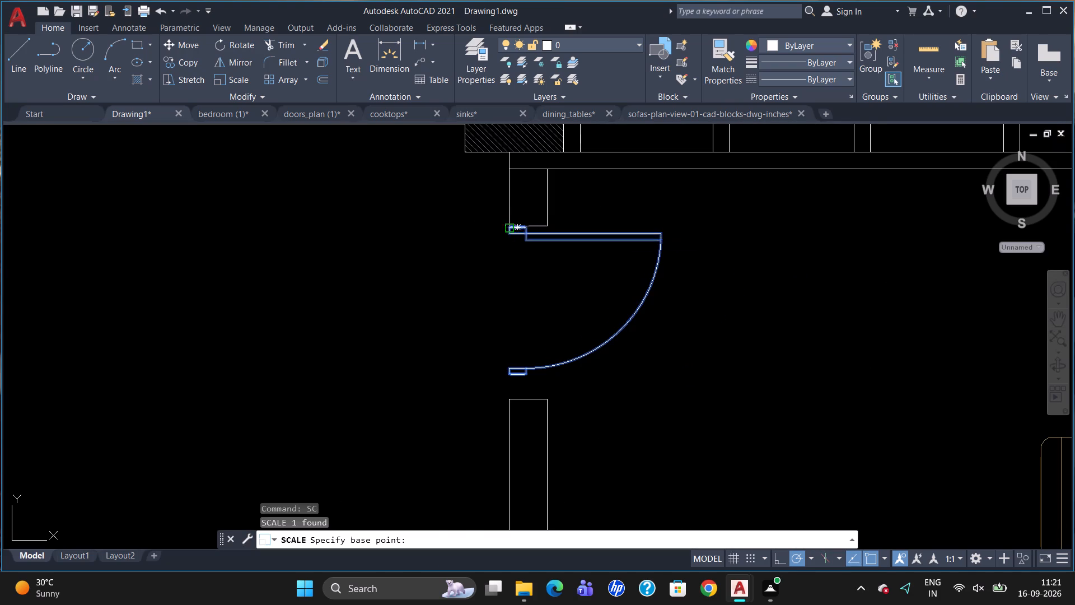
click(567, 295)
Move the sofa group about 2787 units due west, close to the hall's west wall below the entrance door.
scroll(497, 241, down, 3)
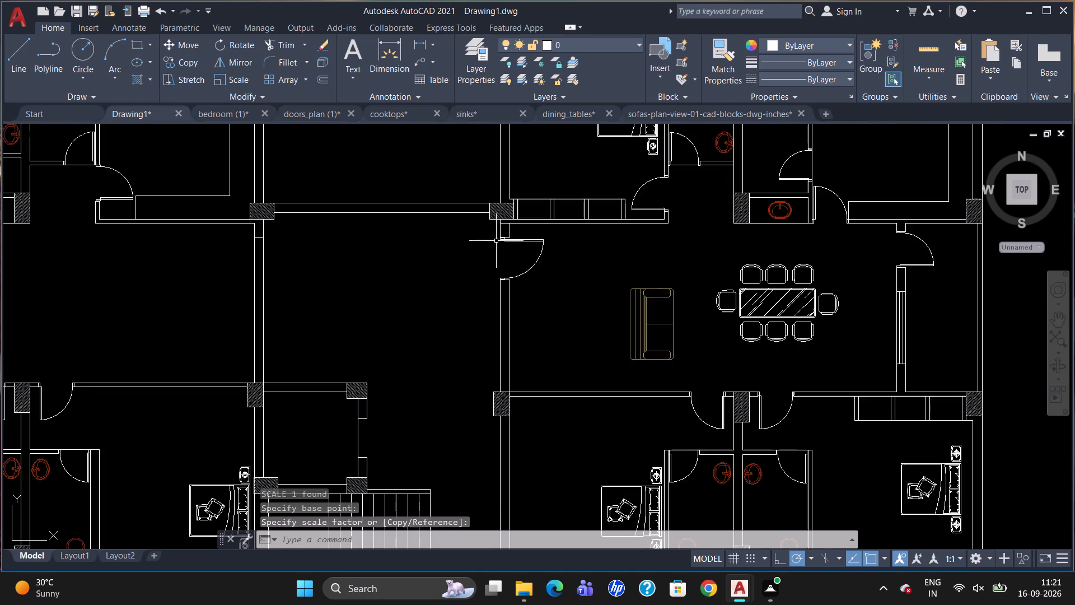
click(642, 314)
click(654, 323)
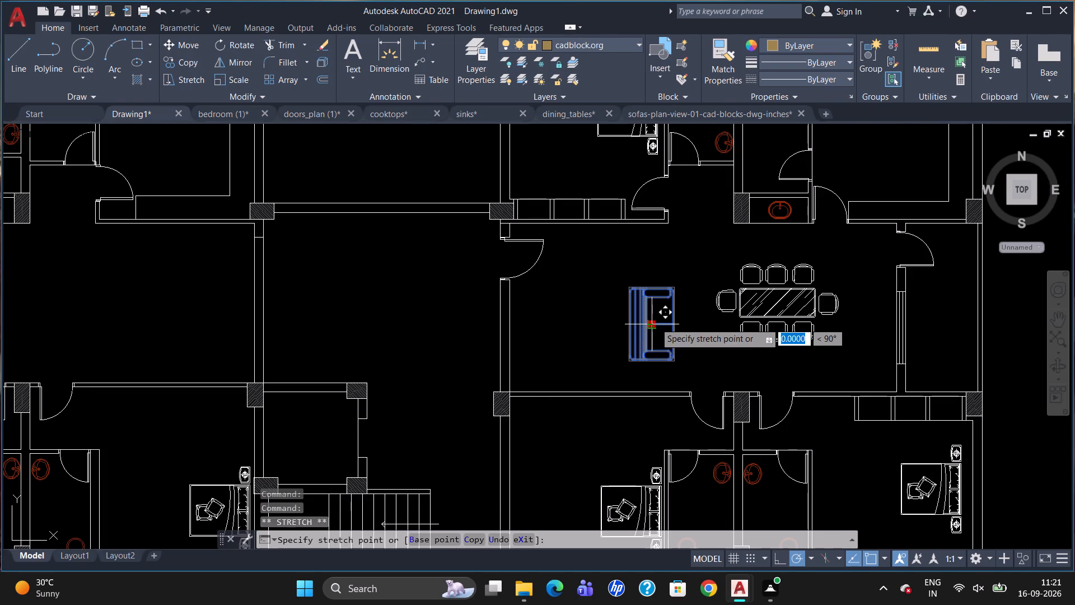
scroll(543, 329, up, 2)
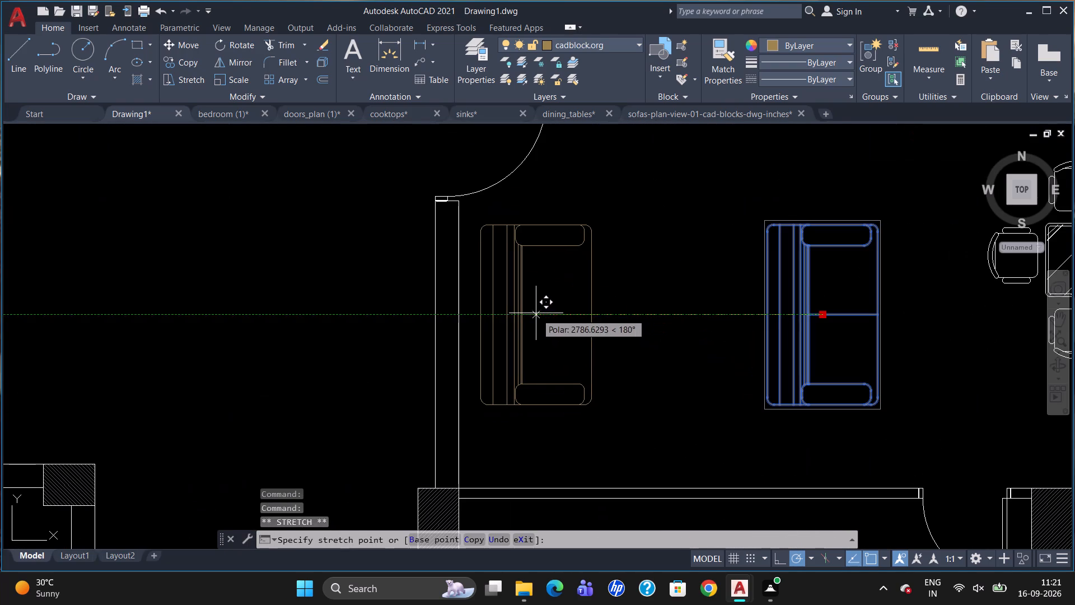
click(536, 313)
key(Escape)
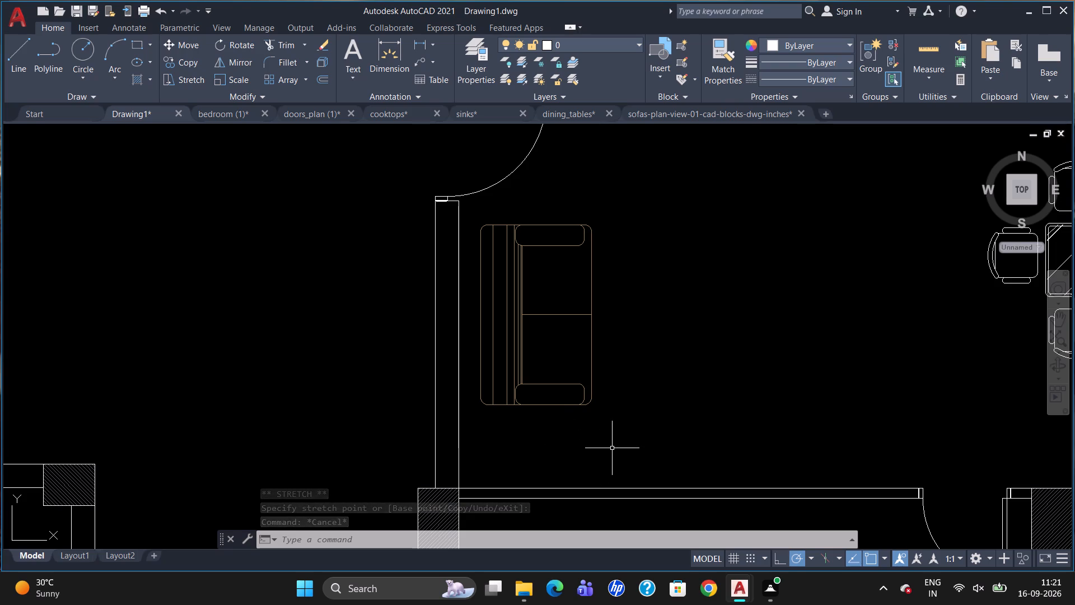
Copy the hall's two-seat sofa twice, placing one copy further east and the other just northeast of the original.
click(584, 400)
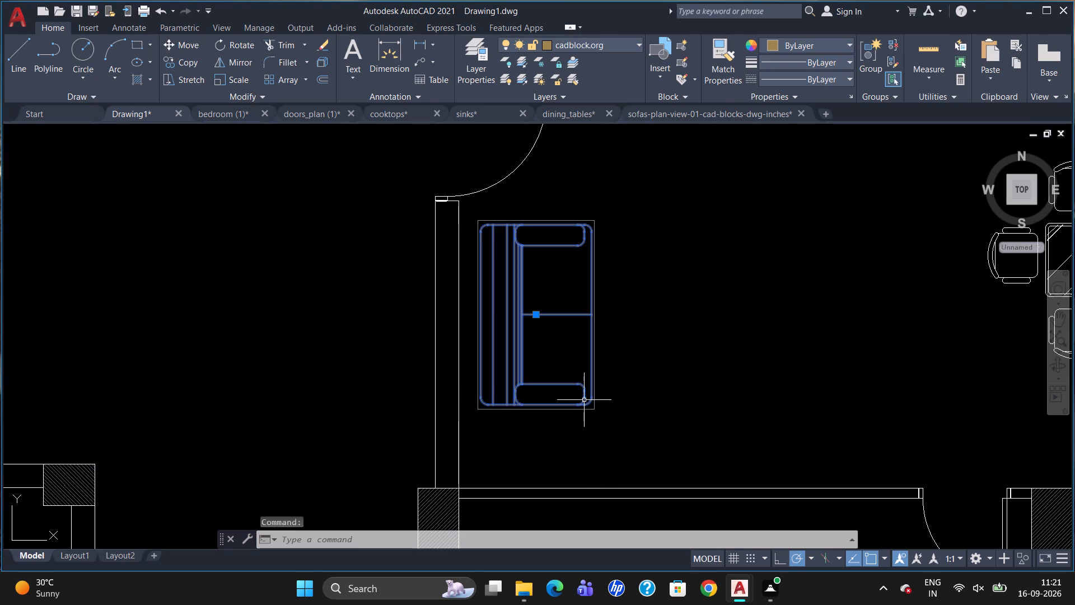
text(CO)
key(Return)
drag(584, 400, 601, 402)
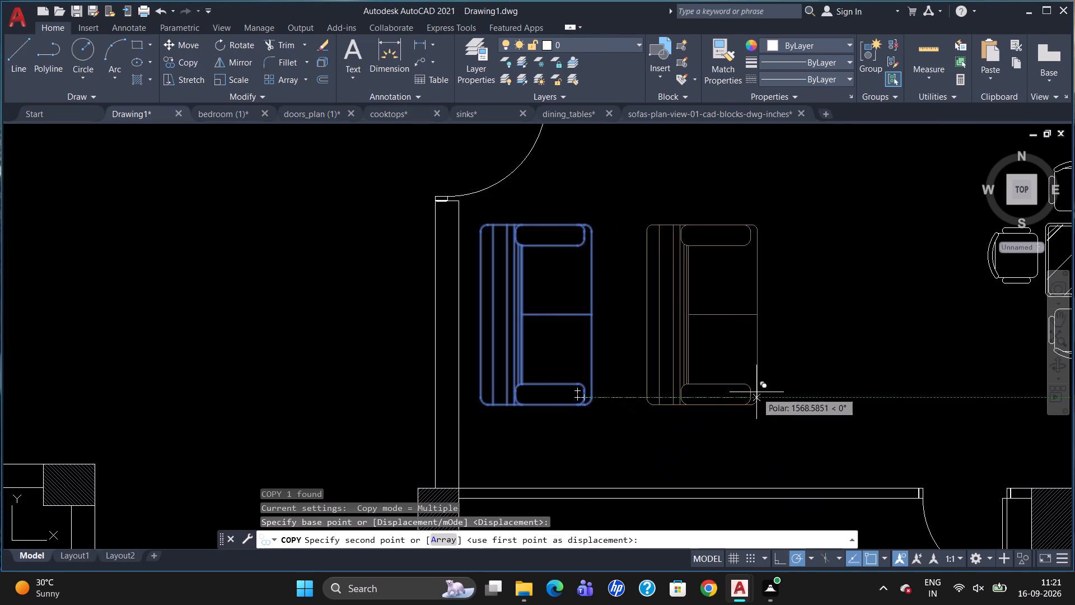
click(843, 366)
click(694, 303)
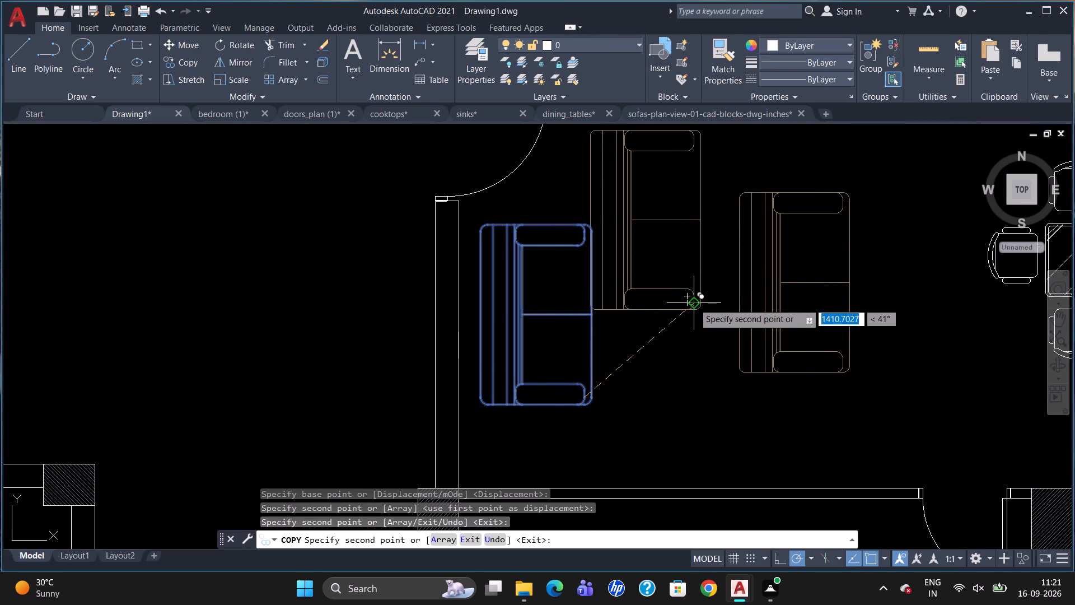
key(Escape)
Rotate the easternmost sofa copy by 180° about its southwest corner.
click(746, 367)
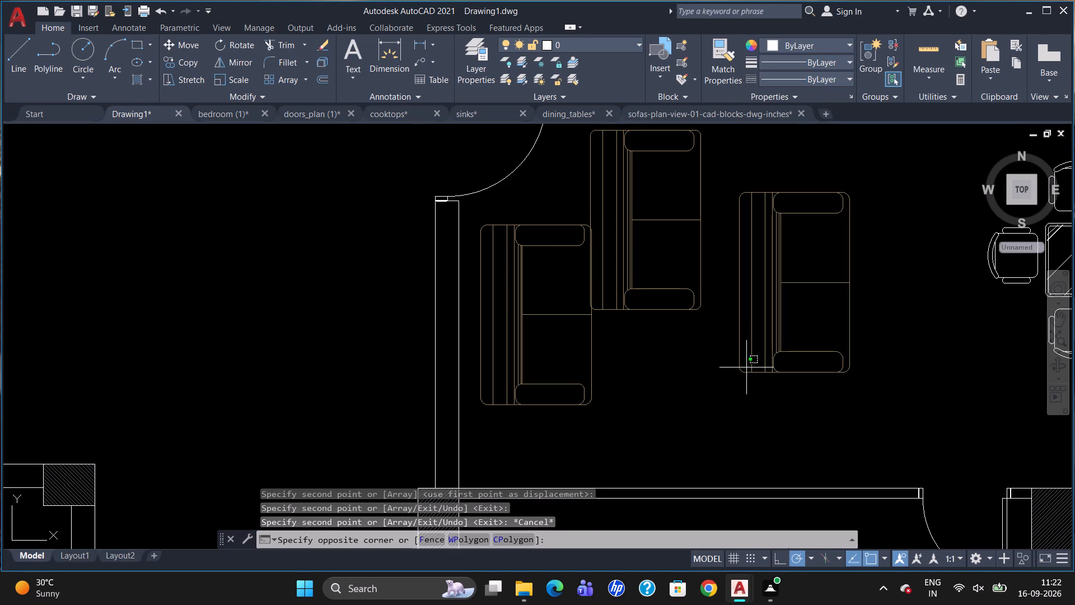
key(Escape)
click(740, 369)
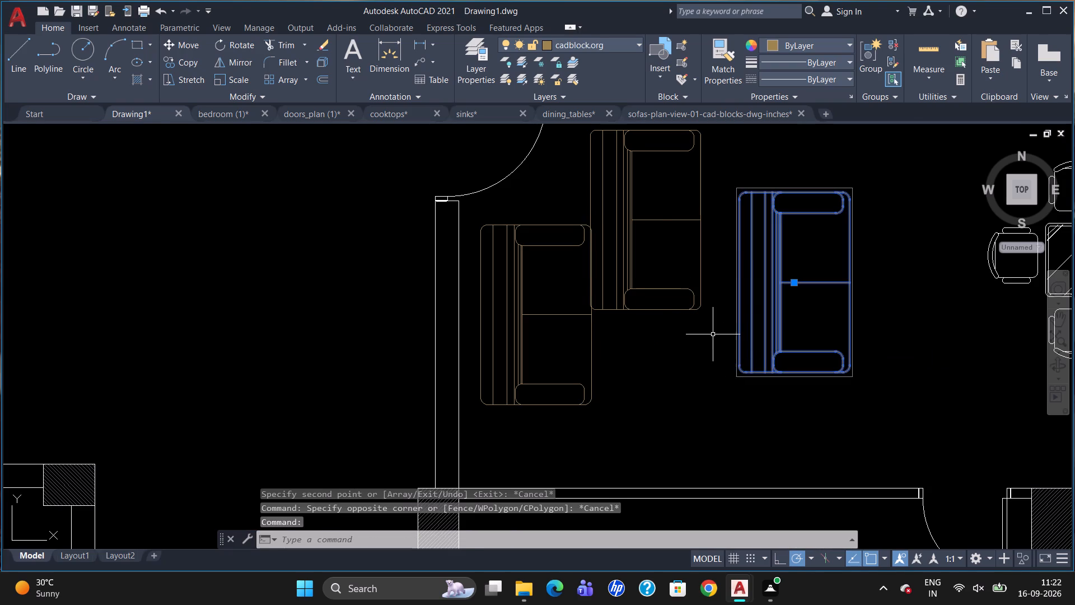
scroll(713, 334, down, 1)
key(r)
key(o)
key(Return)
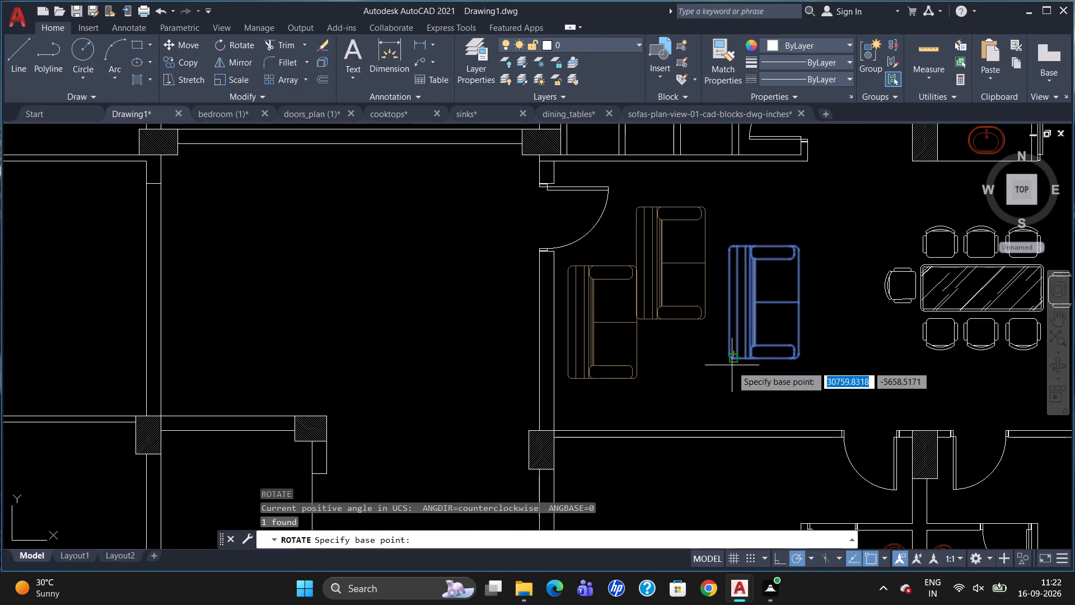
click(734, 366)
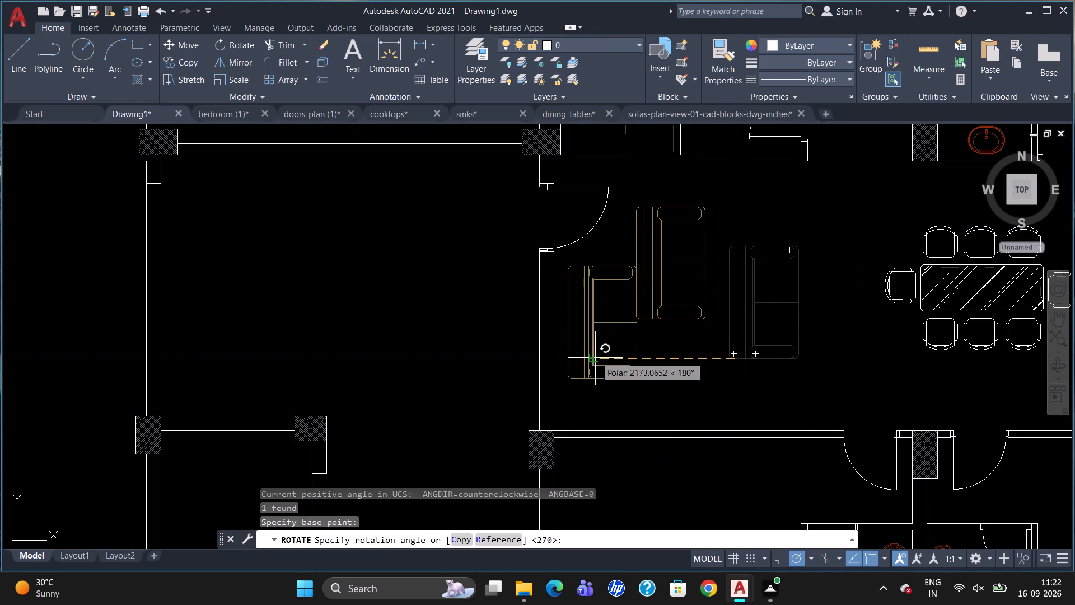
click(595, 359)
Move the 180°-rotated sofa northeast so it faces the west-wall sofa across the hall seating area.
click(734, 374)
click(726, 373)
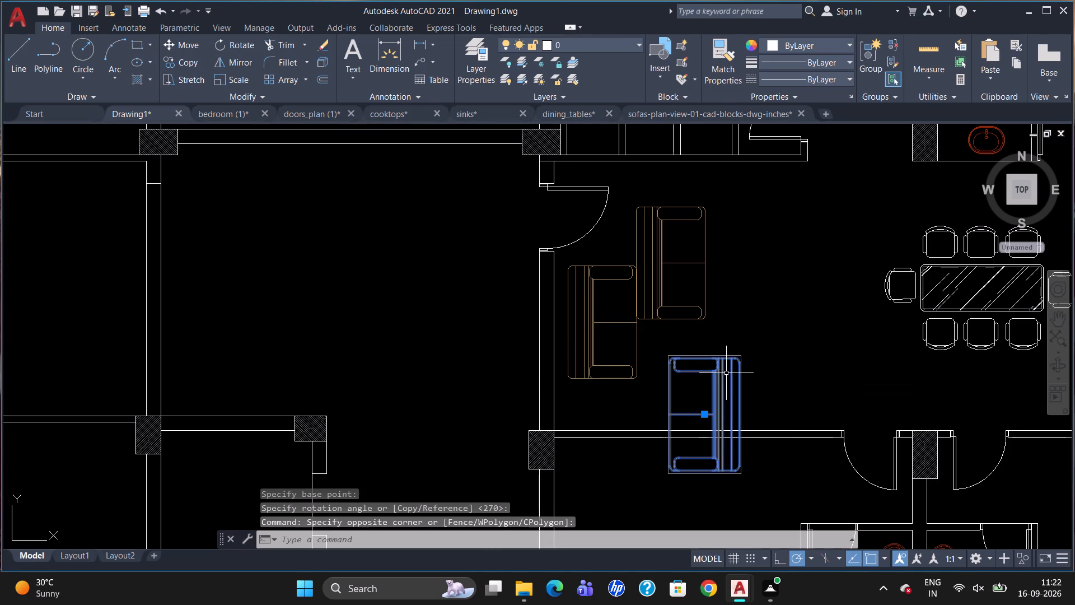
click(708, 413)
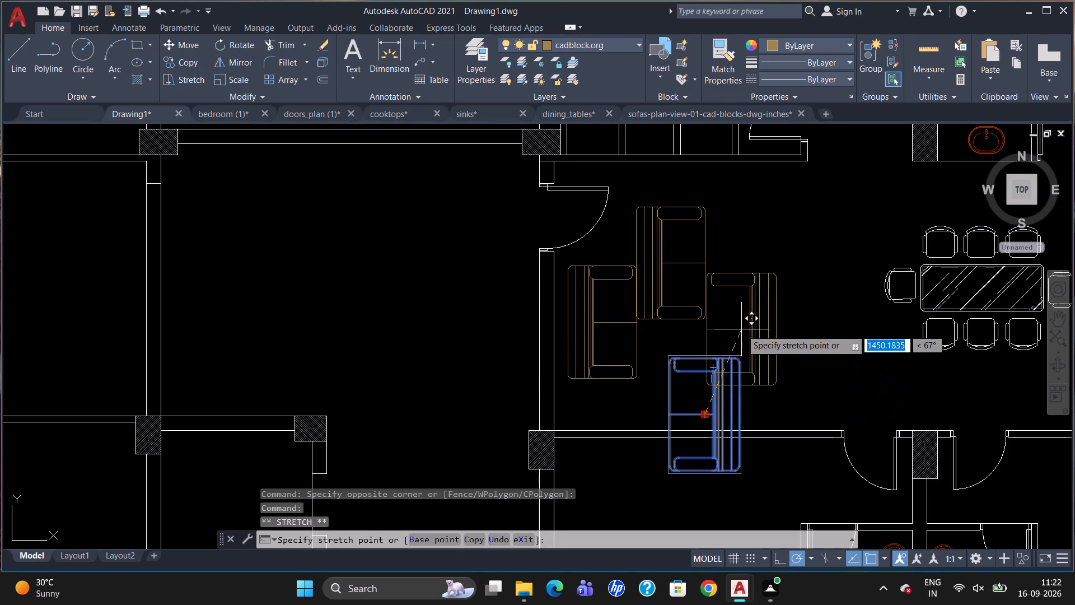
click(752, 320)
key(Escape)
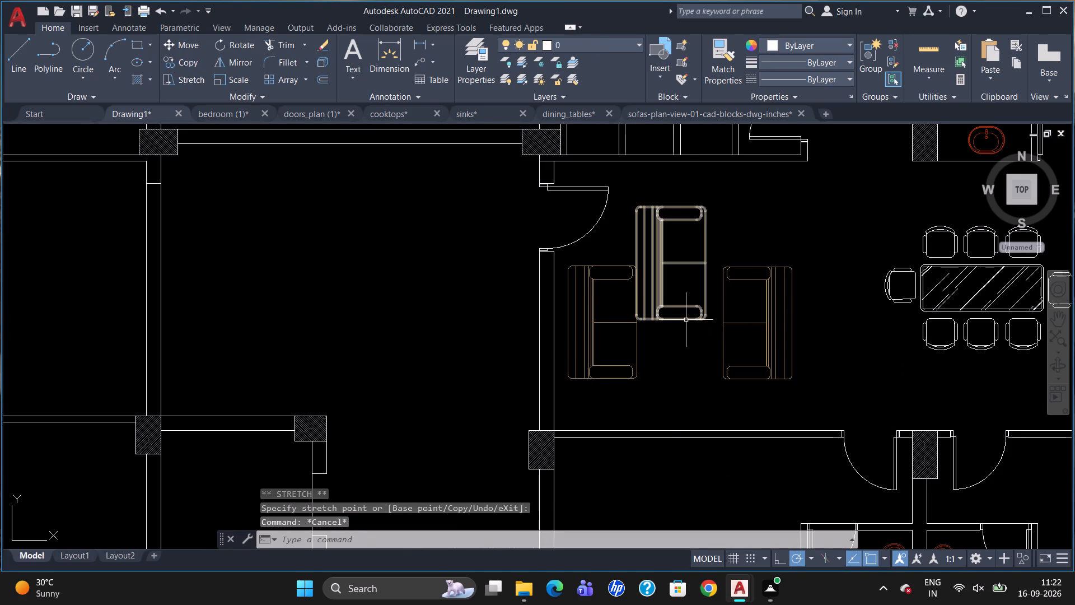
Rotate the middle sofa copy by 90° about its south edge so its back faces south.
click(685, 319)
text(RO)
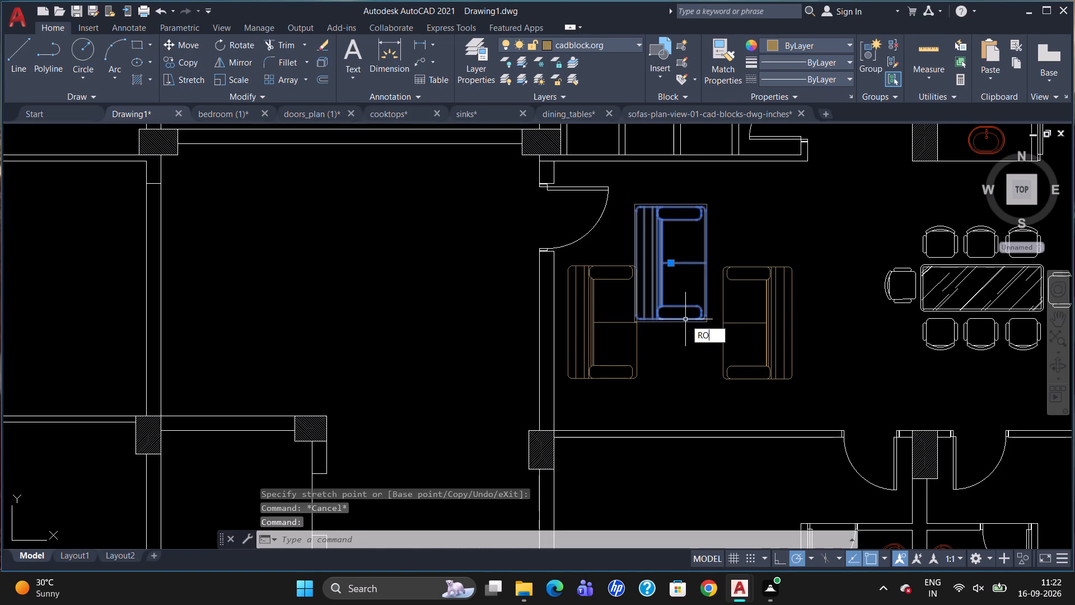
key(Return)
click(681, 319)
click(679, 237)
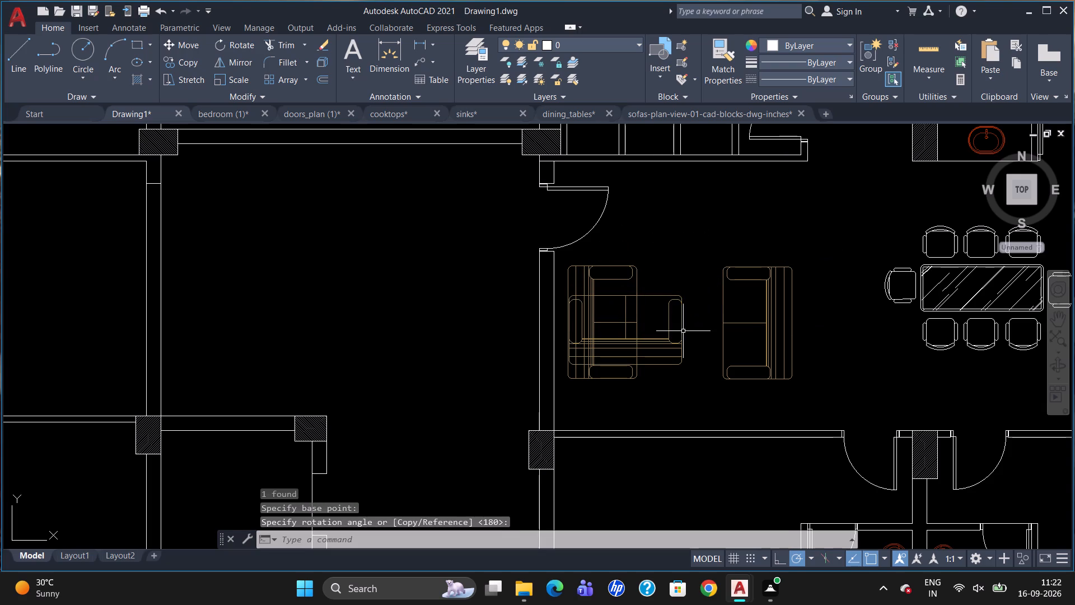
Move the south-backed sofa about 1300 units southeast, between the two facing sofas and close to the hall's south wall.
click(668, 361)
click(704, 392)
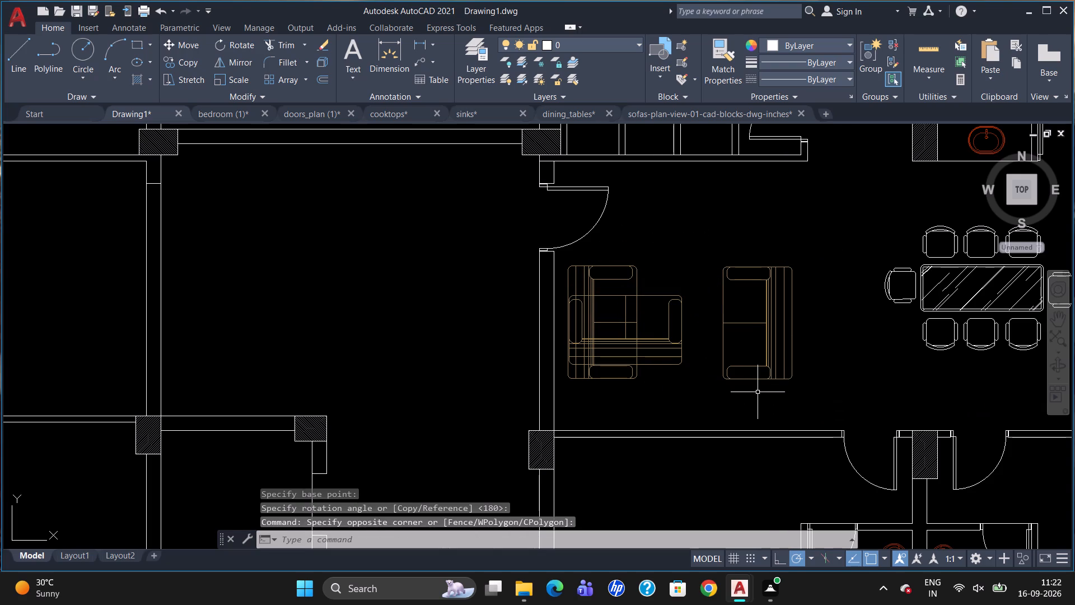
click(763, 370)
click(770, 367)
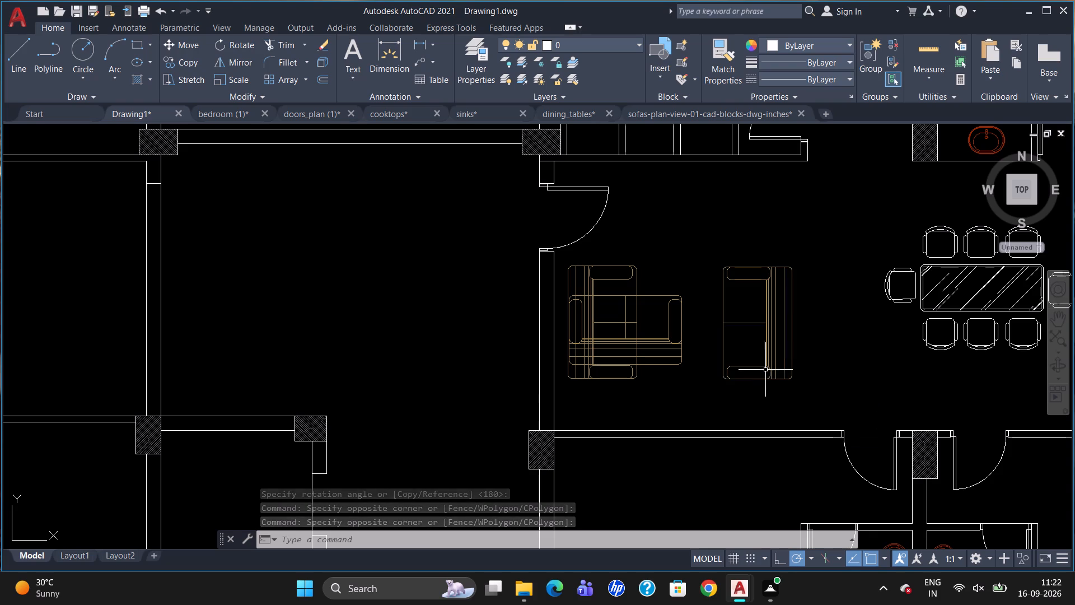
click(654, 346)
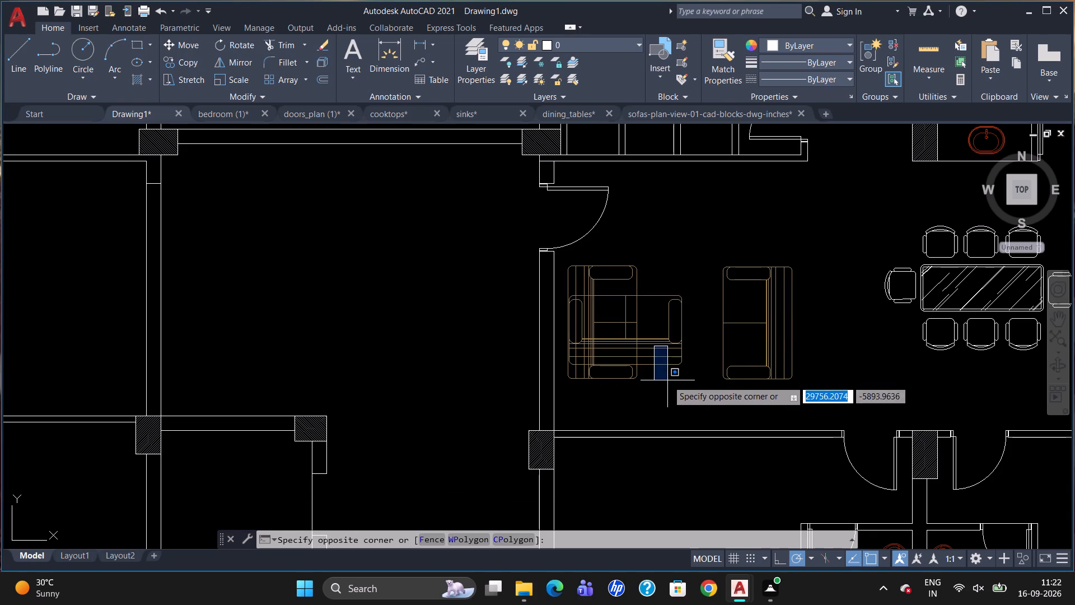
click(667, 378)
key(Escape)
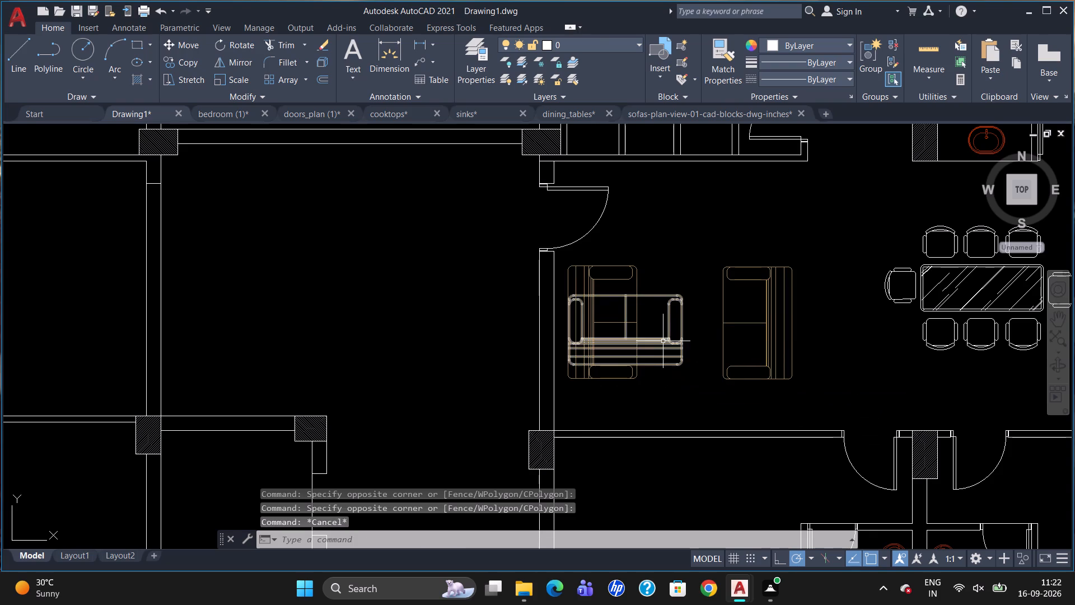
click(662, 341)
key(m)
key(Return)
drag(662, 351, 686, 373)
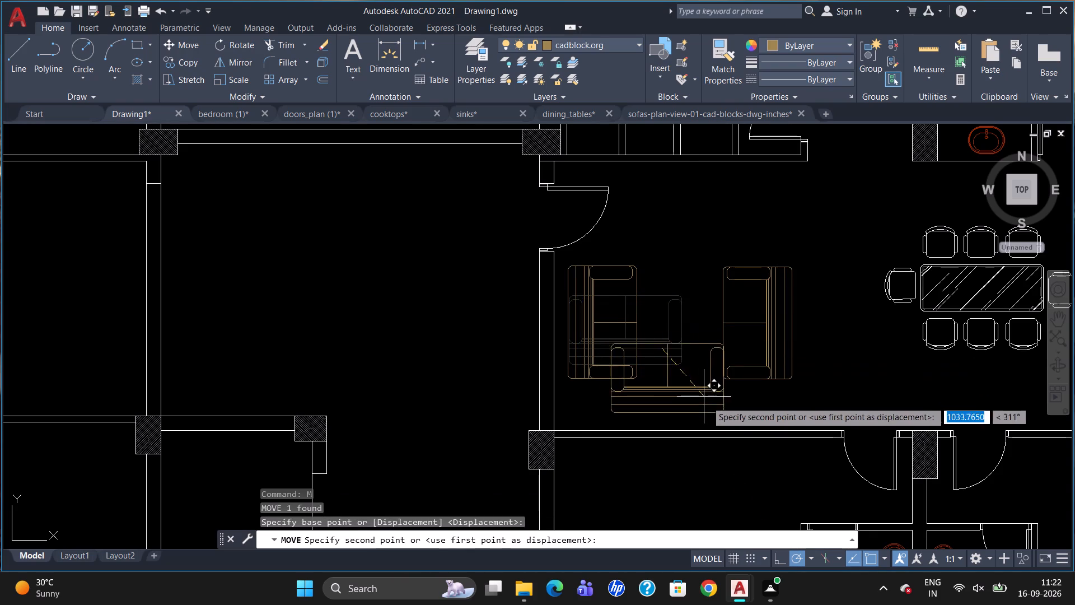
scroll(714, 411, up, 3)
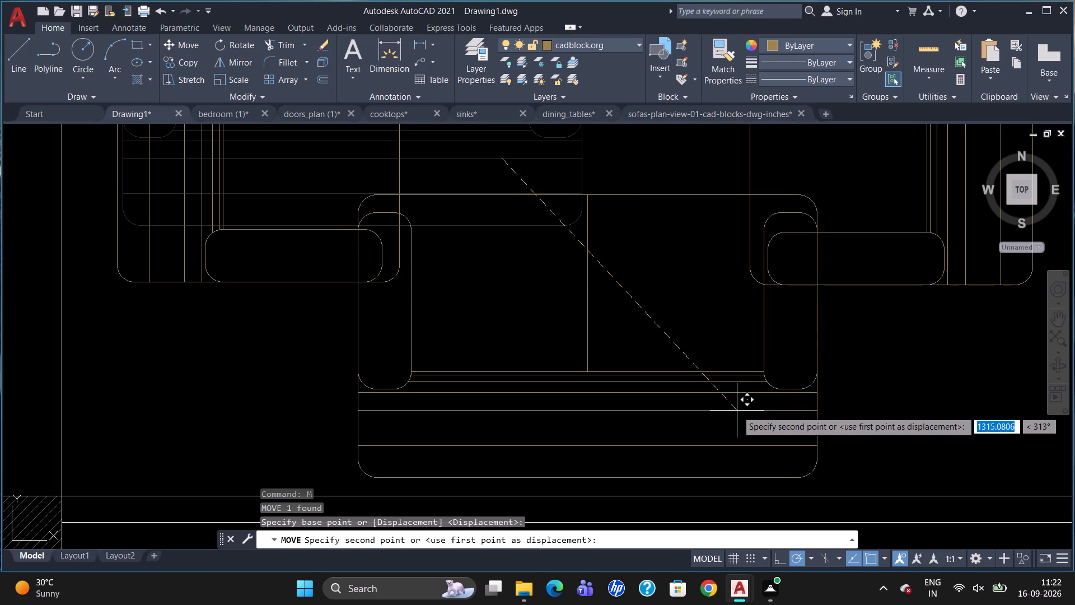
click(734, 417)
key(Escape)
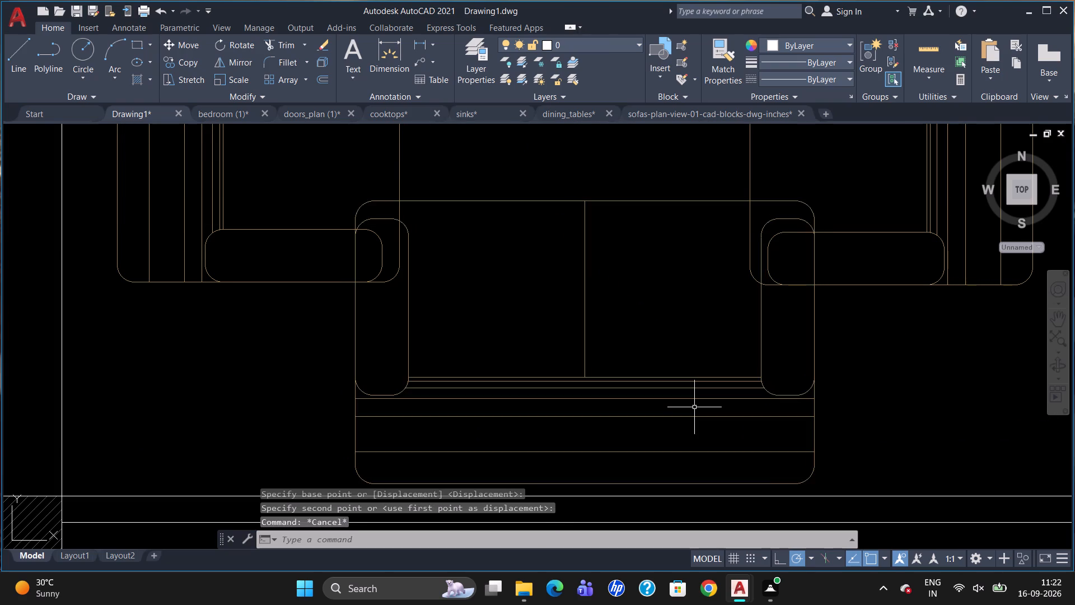
Shift the west sofa slightly northwest, closer to the hall's west wall.
scroll(693, 407, down, 2)
click(502, 345)
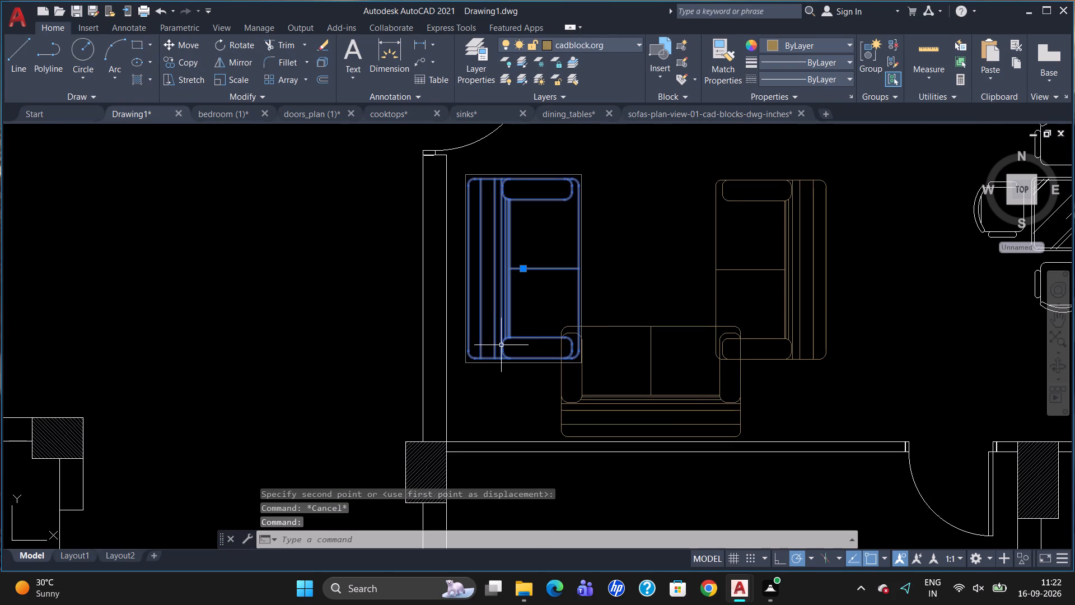
key(m)
key(Return)
click(508, 359)
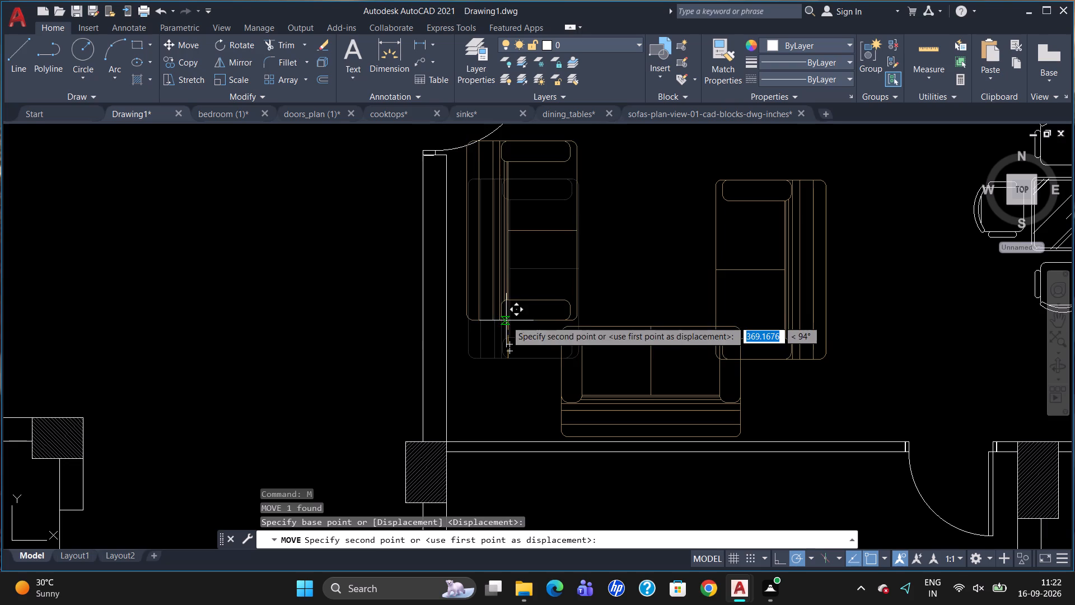
click(501, 348)
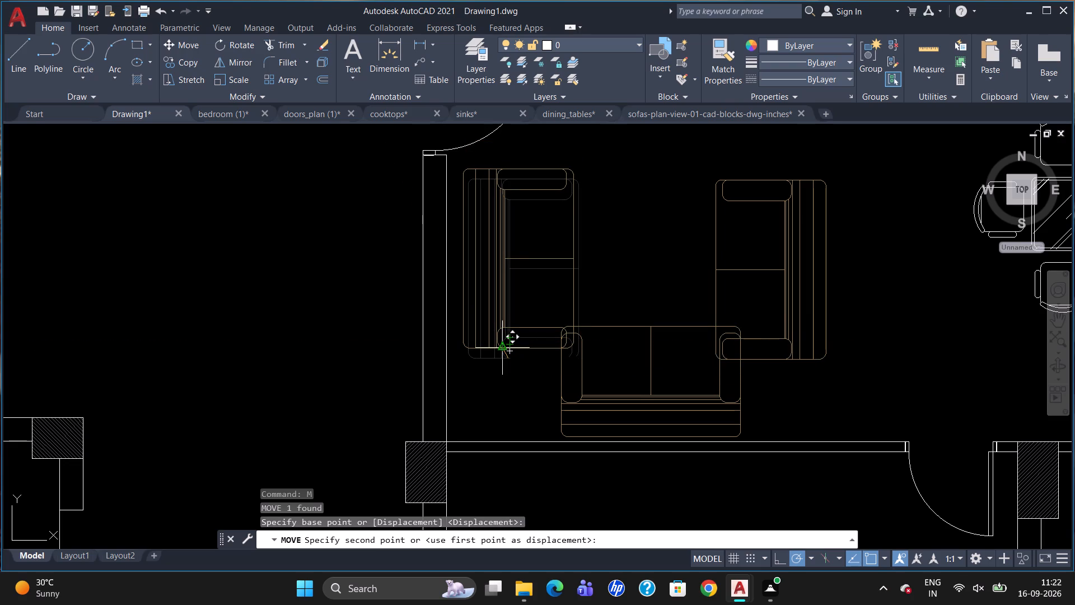
Delete the sofa standing along the hall's south wall between the two facing sofas.
click(575, 403)
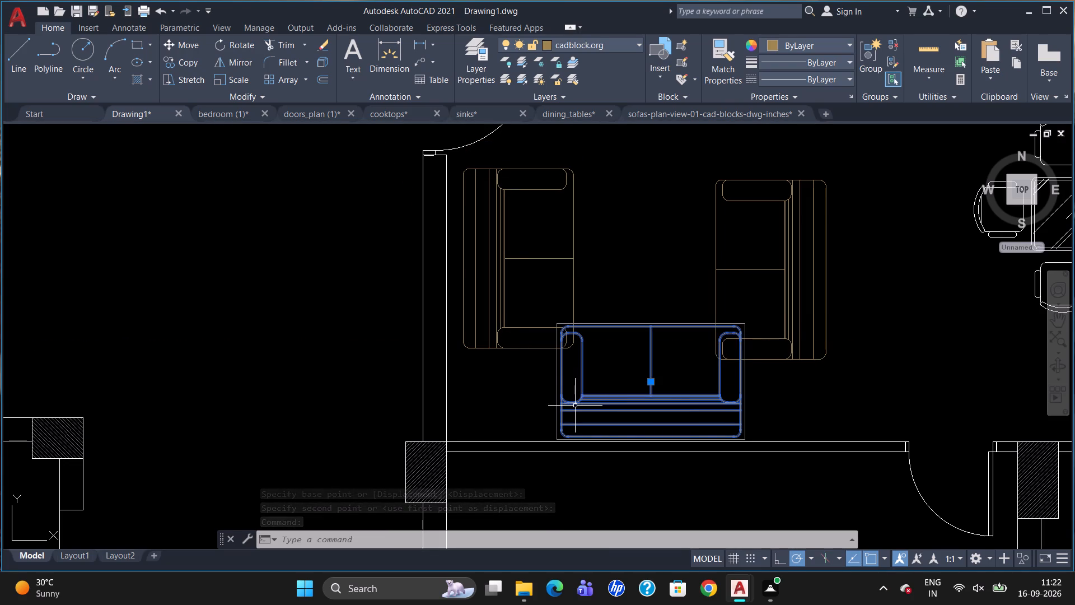
key(Delete)
Move the east sofa about 187 units due north.
scroll(732, 342, down, 1)
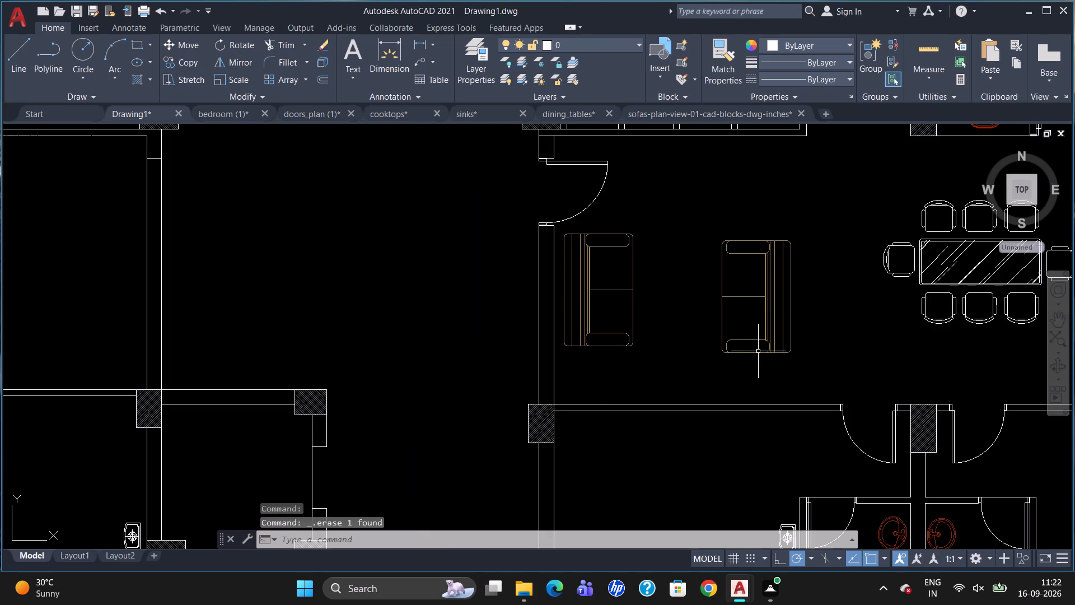
click(761, 349)
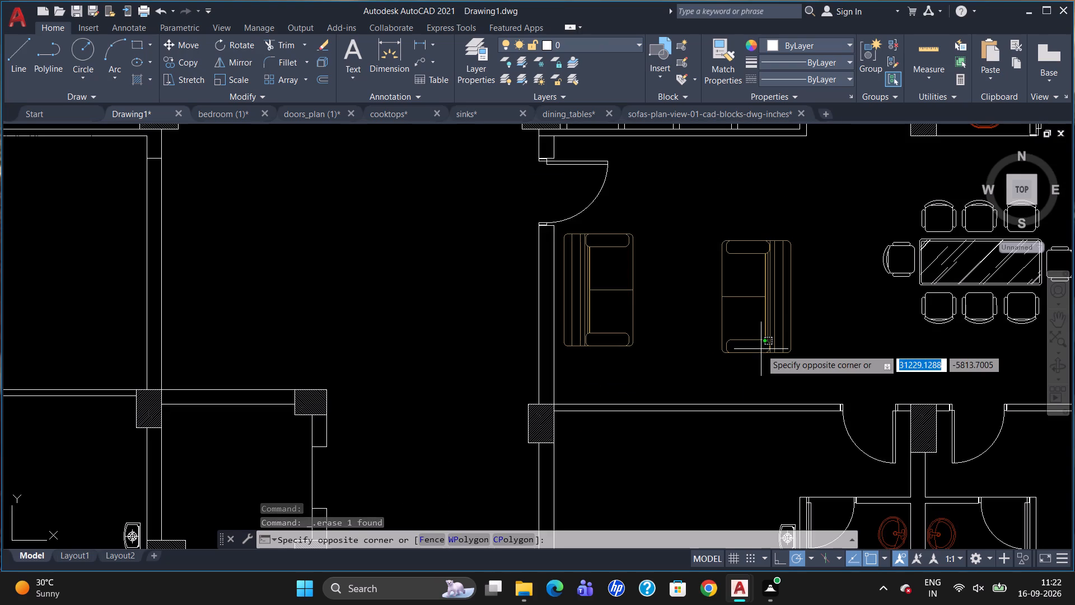
key(Escape)
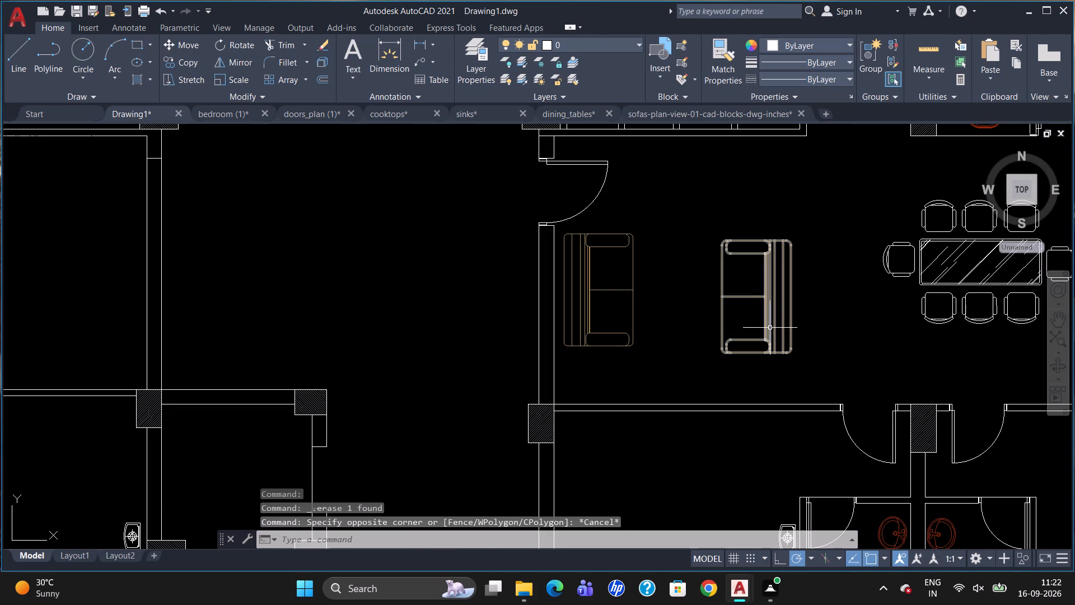
click(770, 328)
key(m)
key(Return)
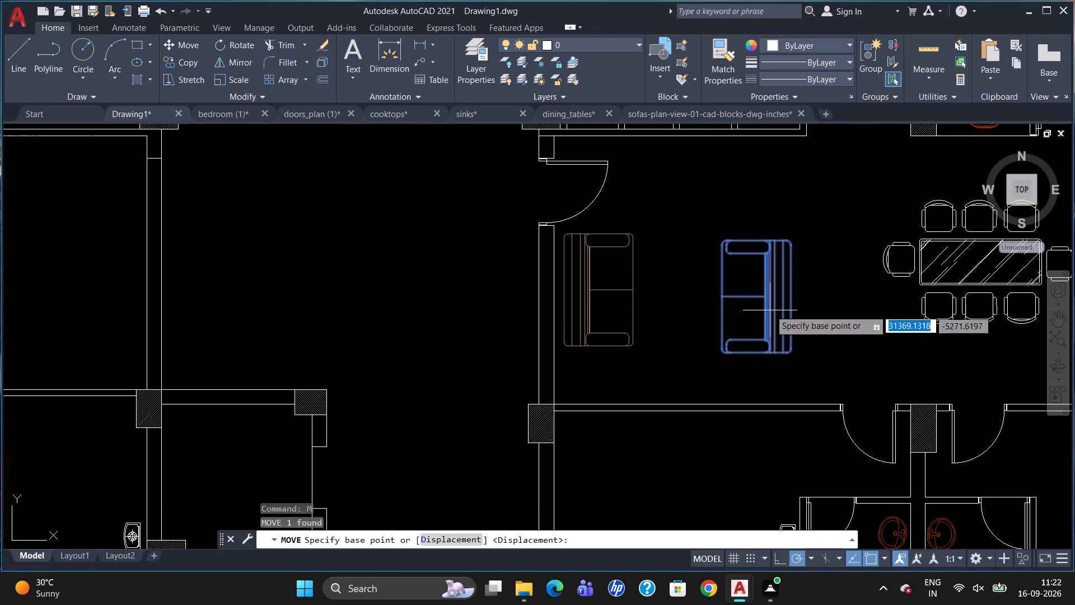
click(772, 302)
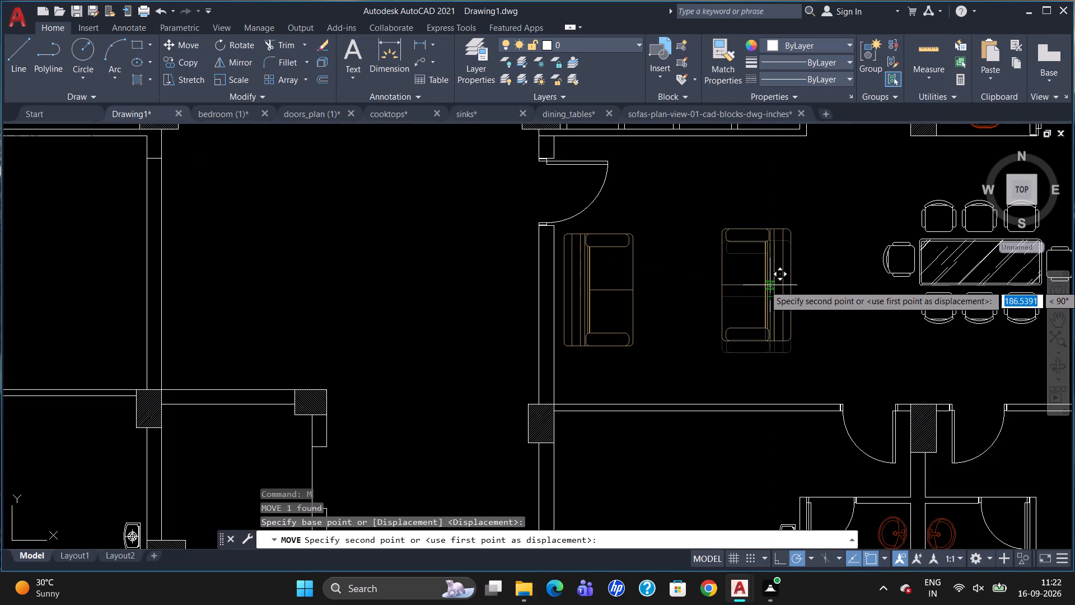
click(770, 285)
key(Escape)
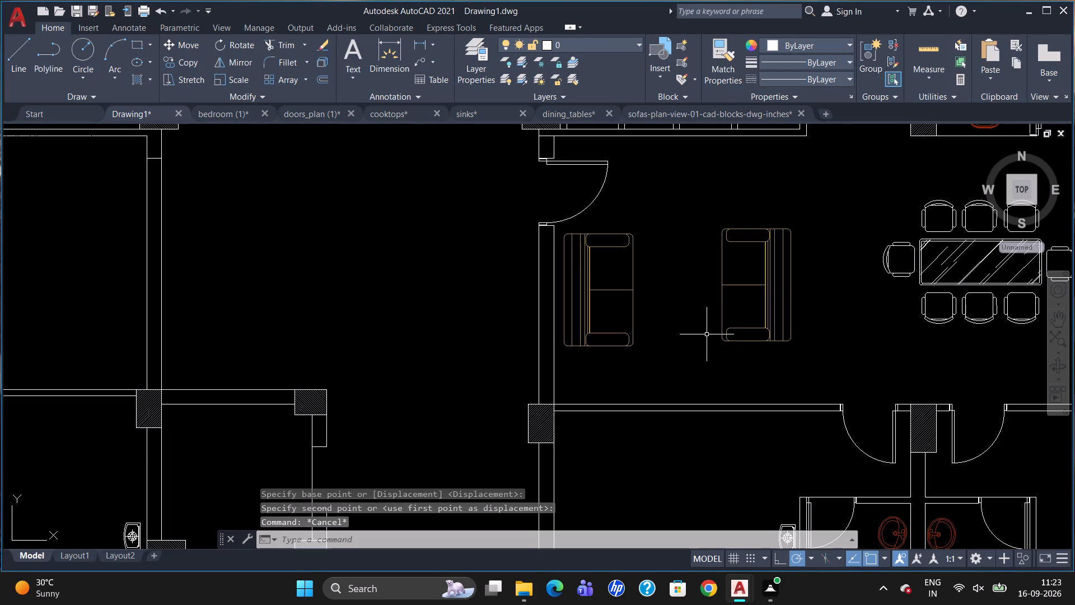
Draw two short horizontal lines eastward from the west sofa's front edge, one near its north end and one near its south end.
key(l)
key(Return)
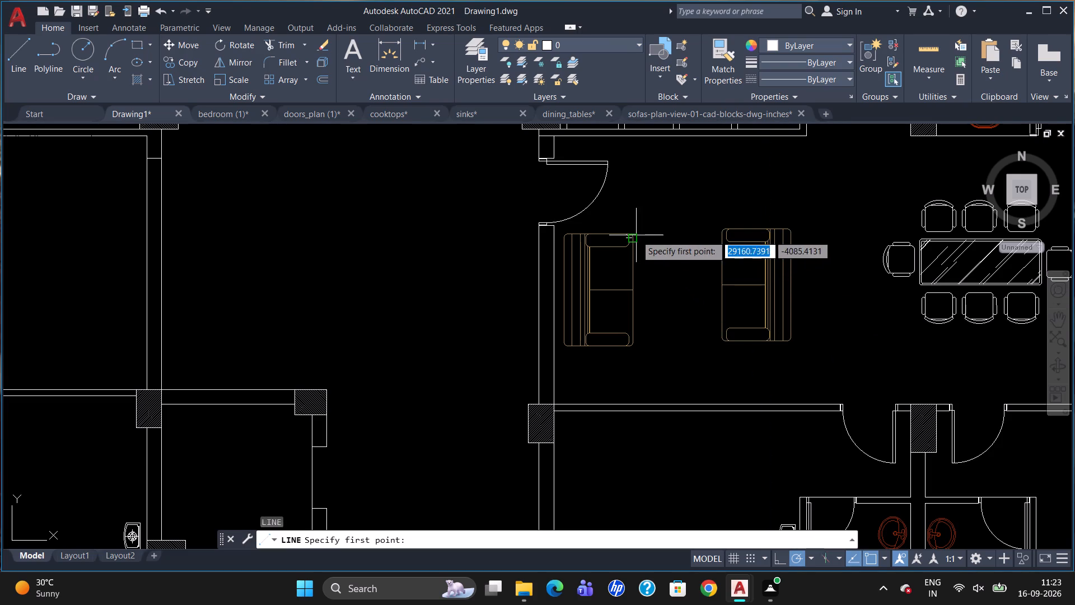
click(636, 235)
click(699, 233)
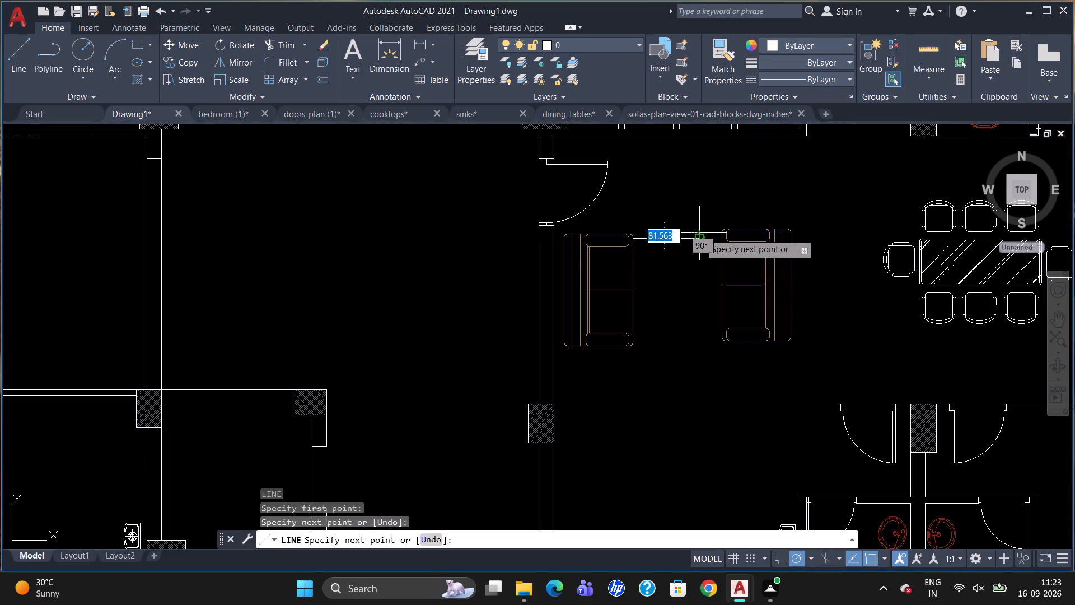
key(Escape)
key(l)
key(Return)
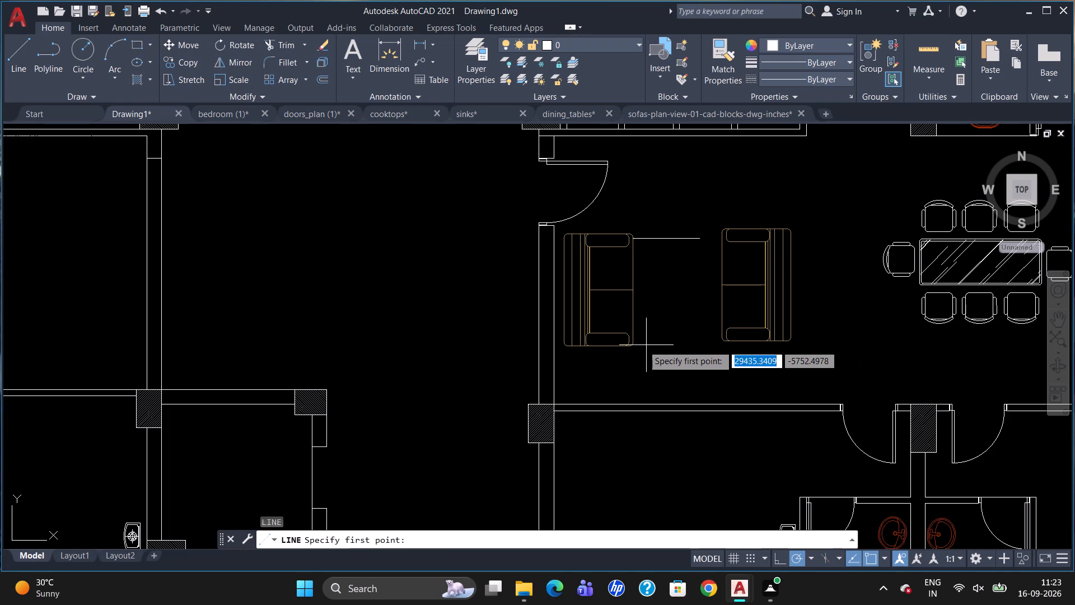
click(638, 342)
click(675, 338)
key(Escape)
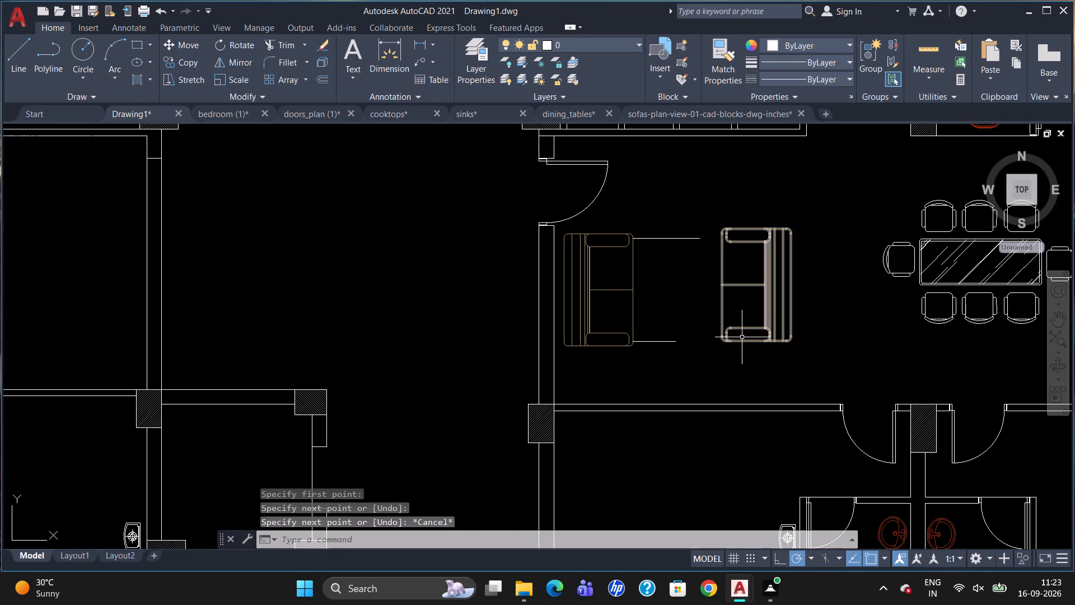
Move the east sofa slightly south and west, using the north guide line to align it with the west sofa.
click(742, 337)
click(727, 318)
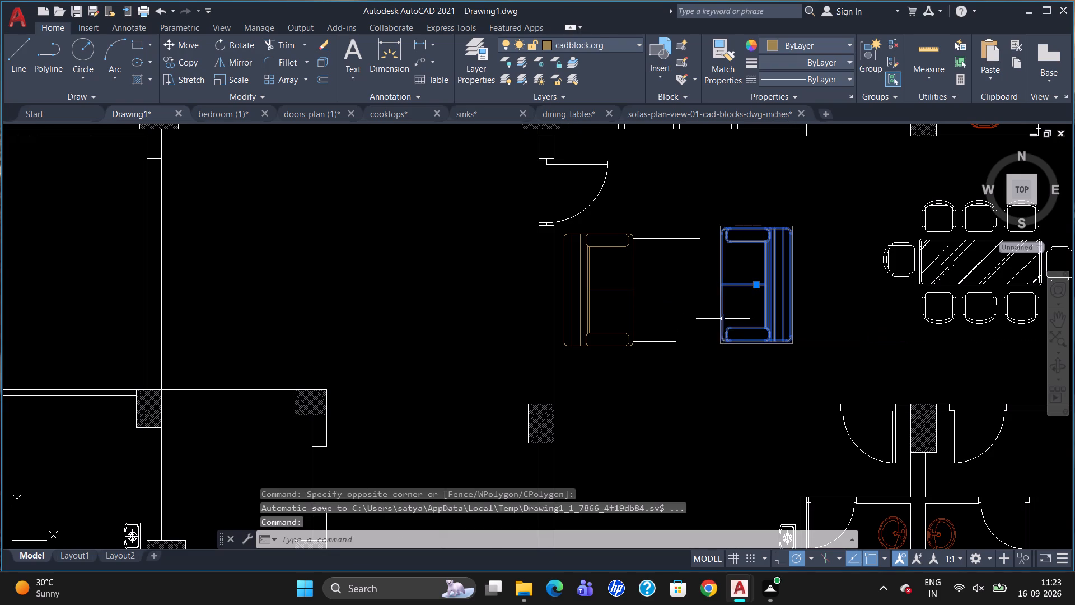
key(m)
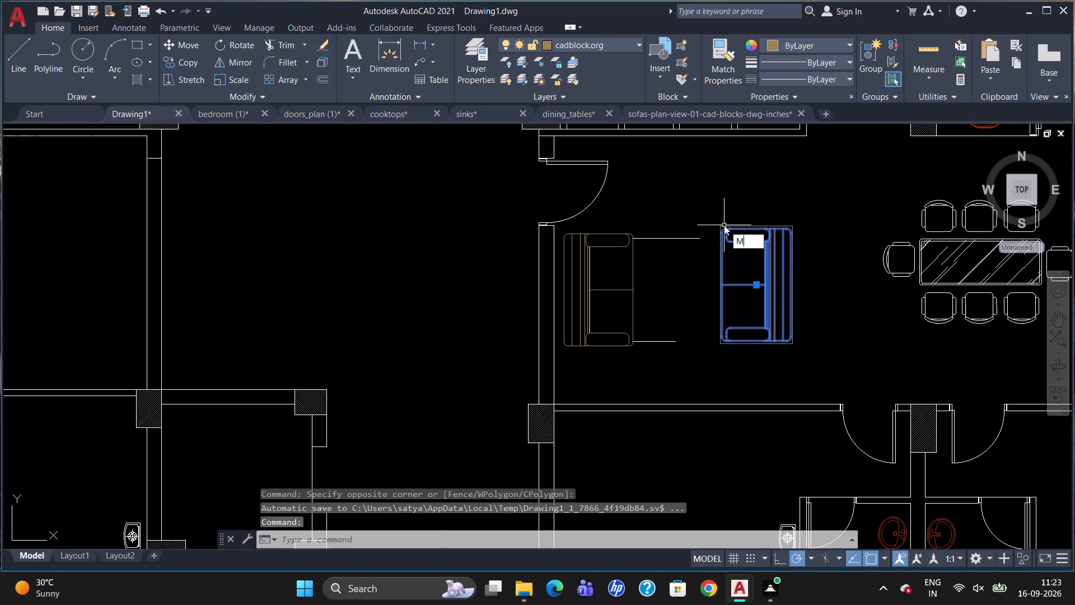
key(Return)
click(718, 226)
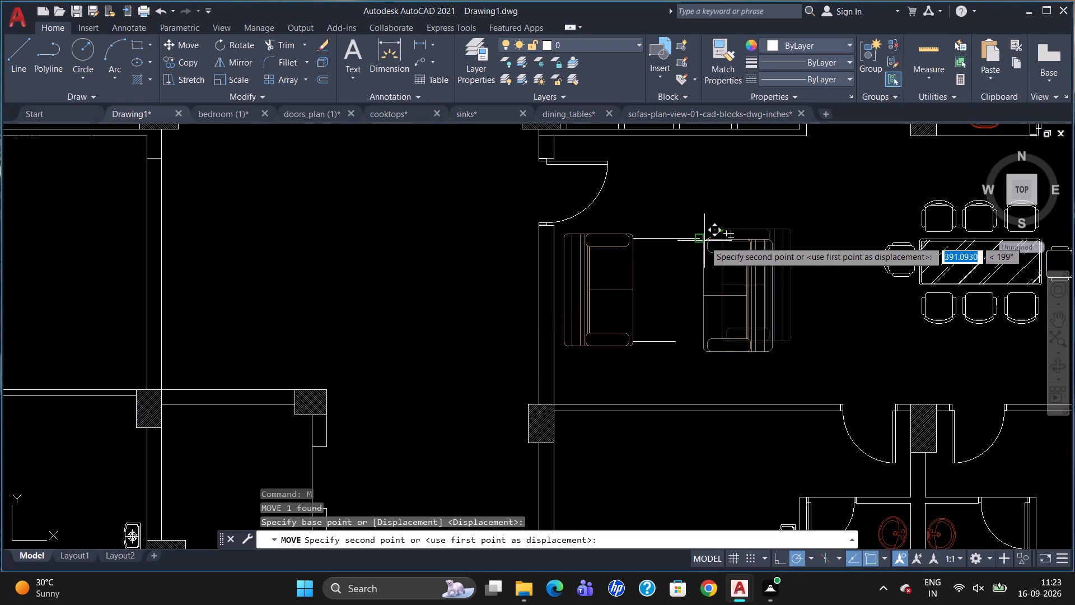
click(718, 238)
key(Escape)
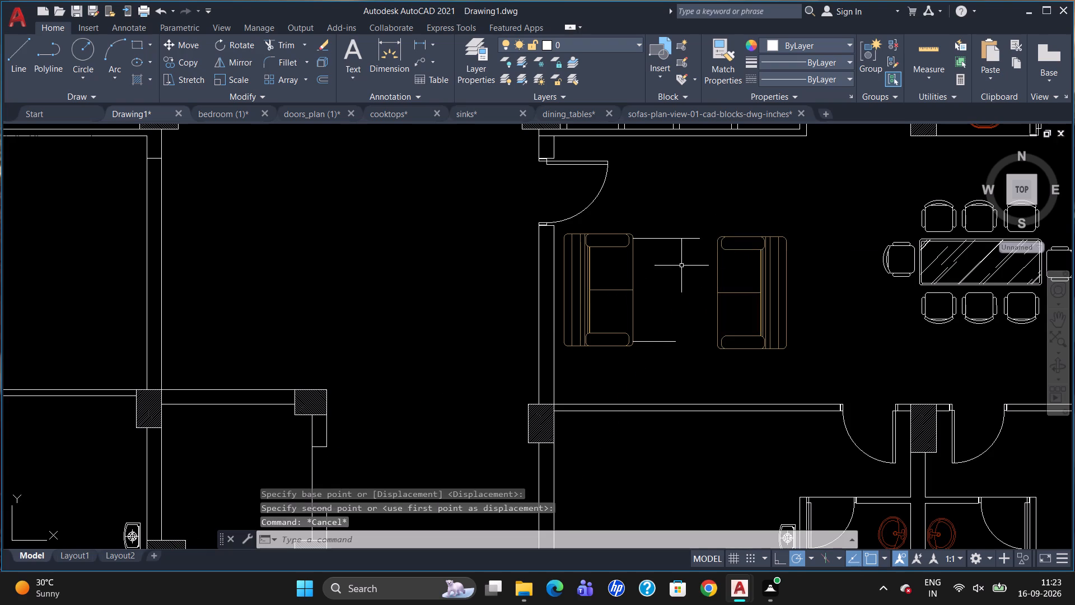
Delete the two short horizontal guide lines between the facing sofas.
click(685, 238)
click(663, 342)
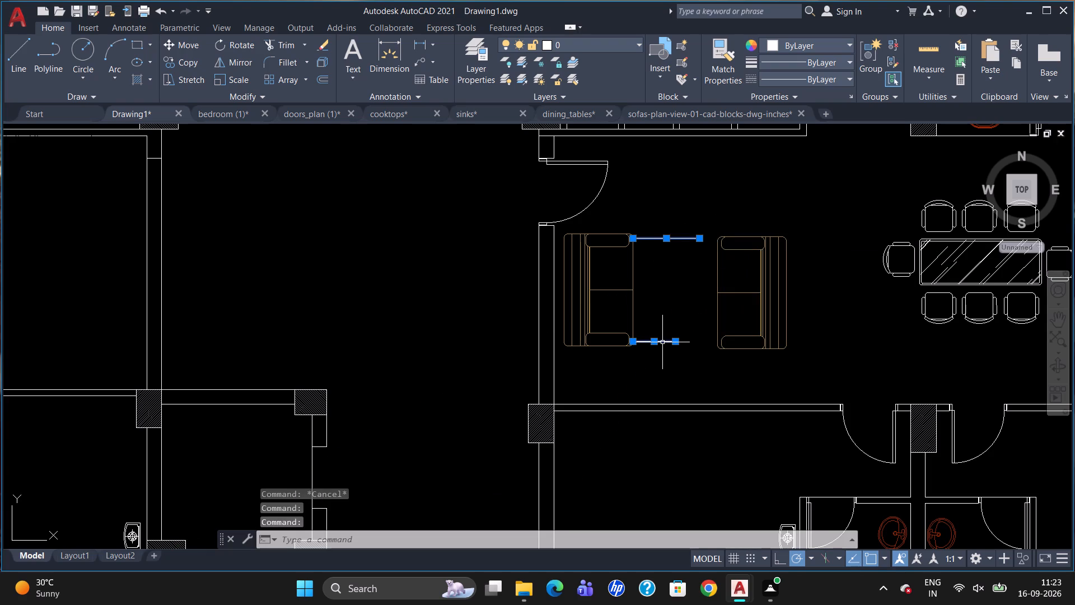
key(Delete)
Copy the single-seat armchair from the top row of the sofa blocks drawing and paste it into Drawing1 between the sofas' south ends.
scroll(685, 337, down, 1)
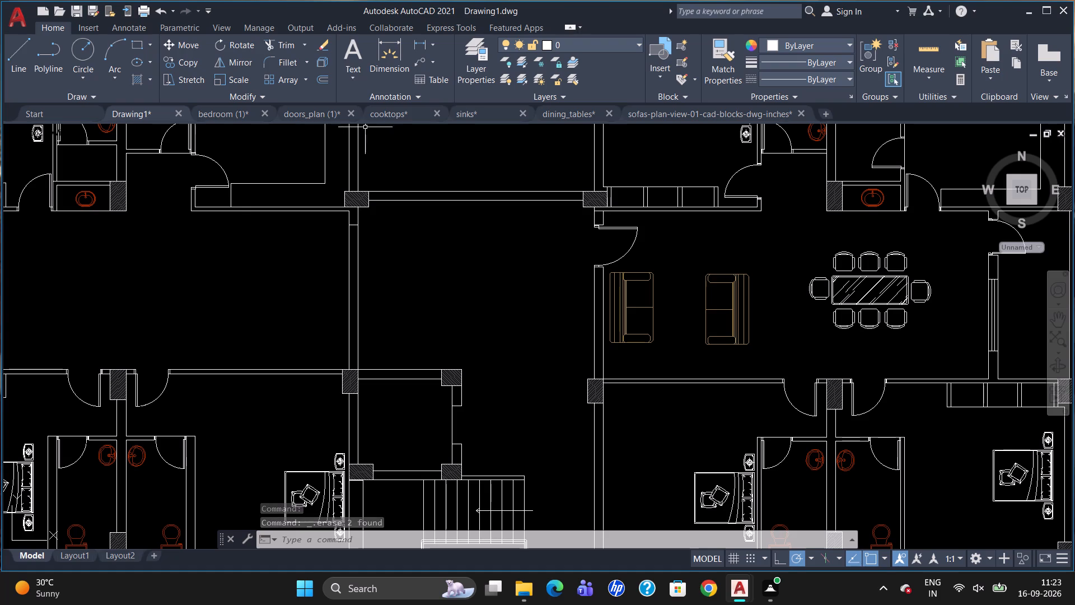
click(632, 113)
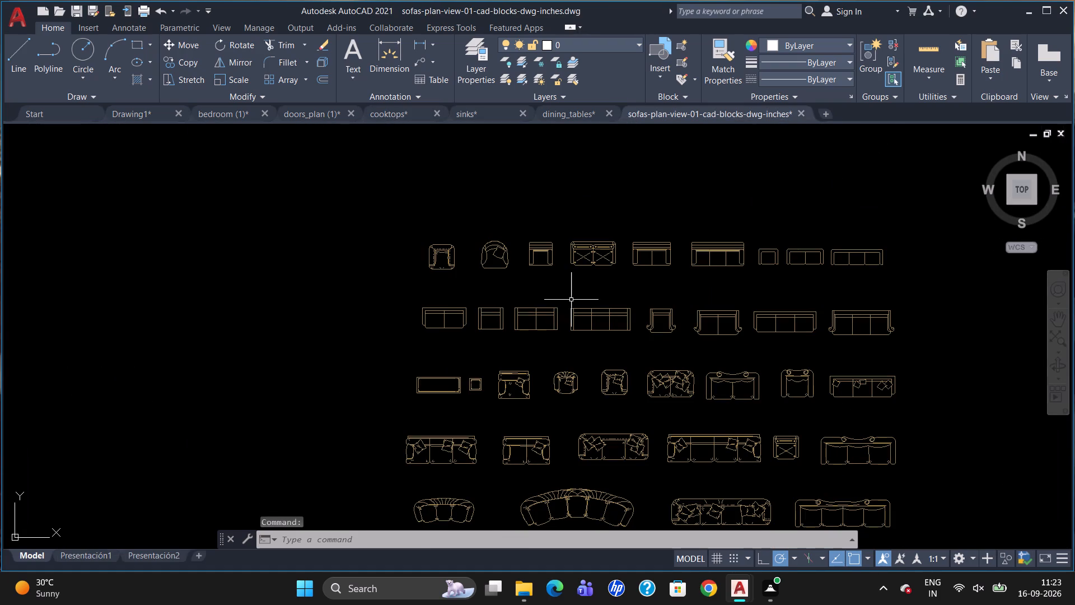
click(539, 247)
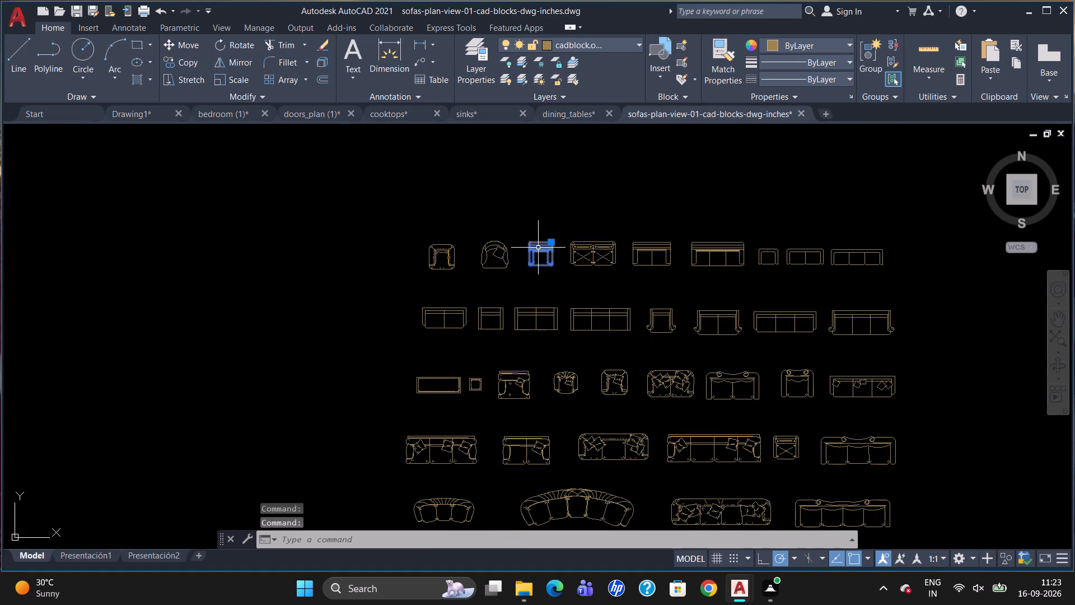
key(ctrl+c)
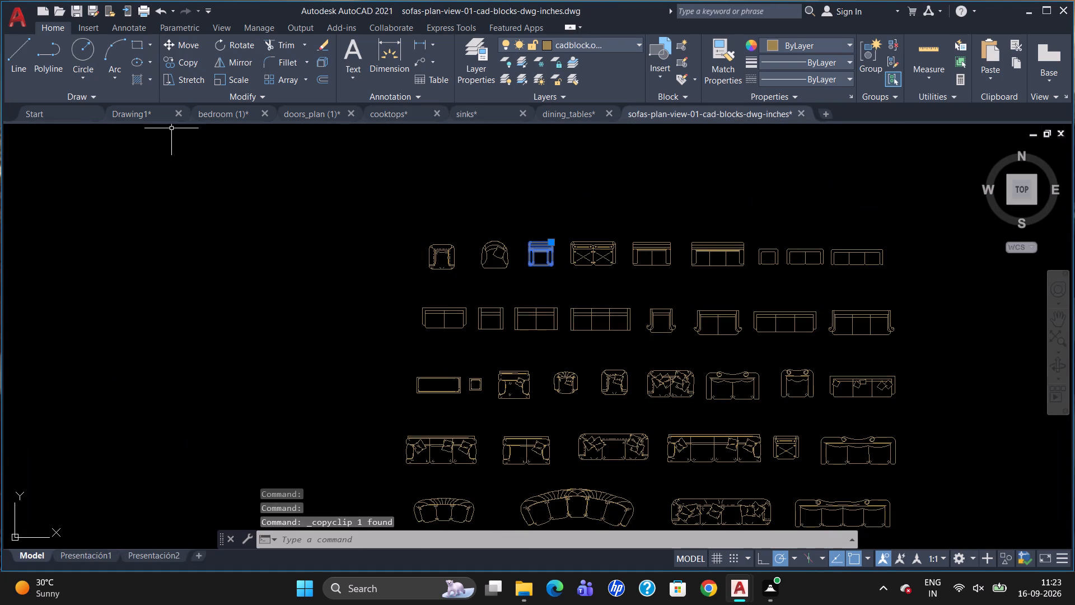
click(146, 115)
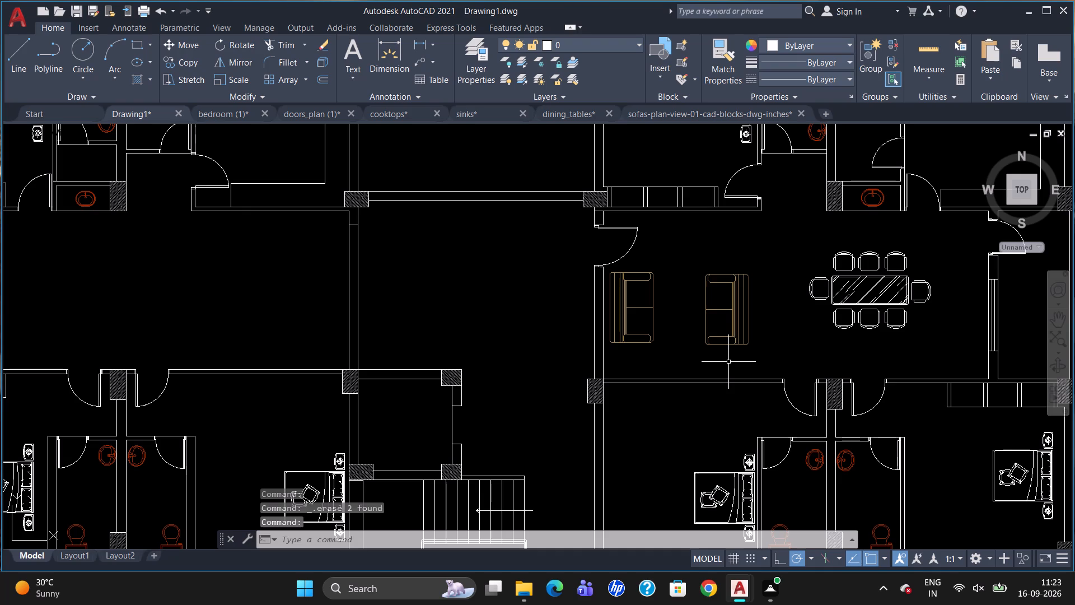
key(ctrl+v)
click(677, 344)
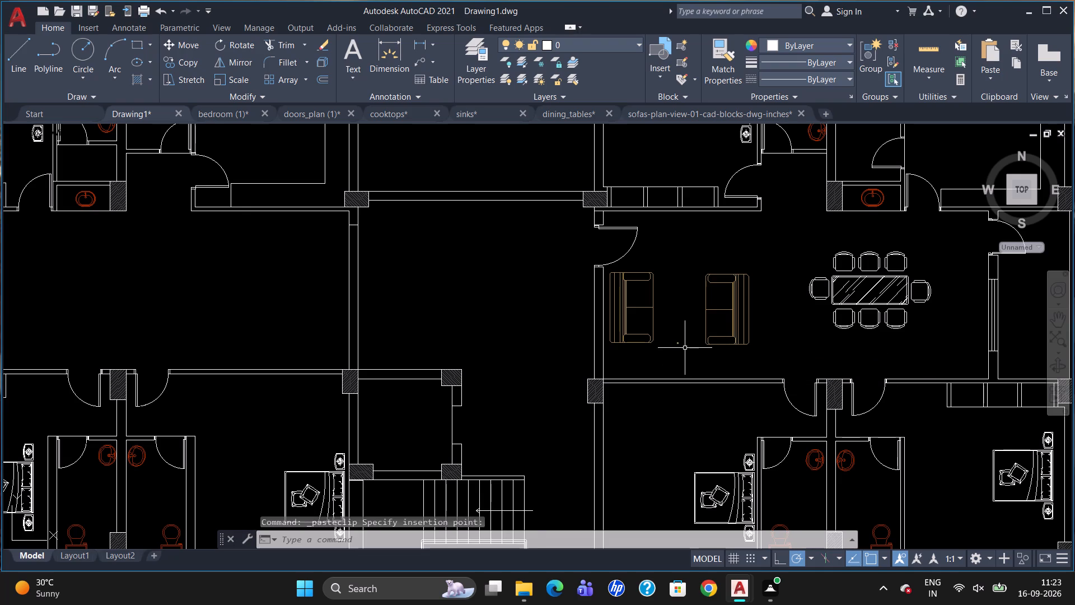
Group the tiny pasted armchair.
drag(693, 348, 670, 352)
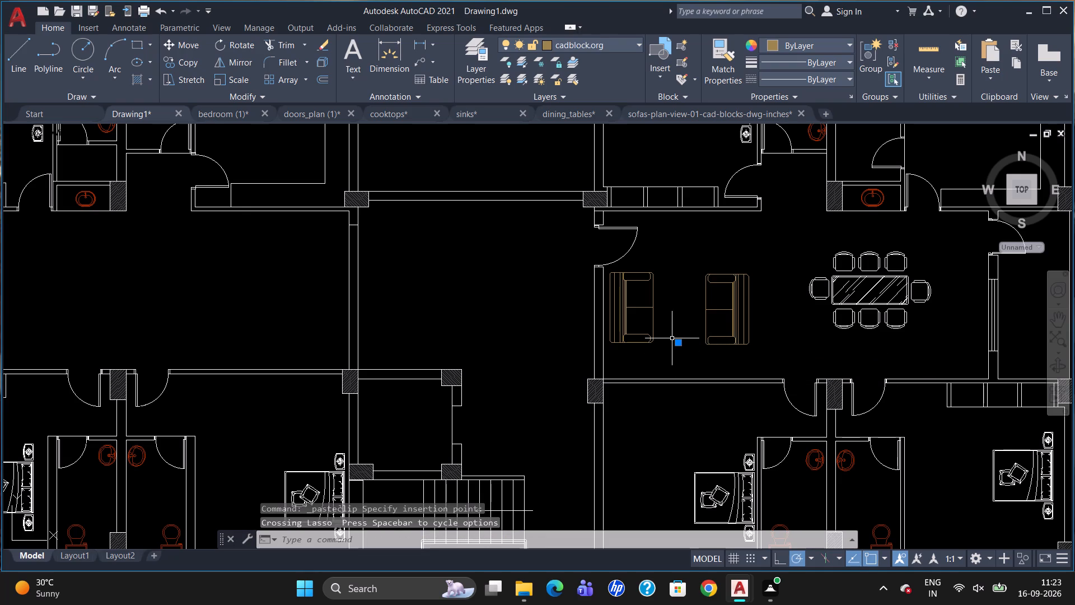
key(g)
key(Return)
Scale the tiny armchair up freehand to a seat size that suits the two sofas.
click(679, 343)
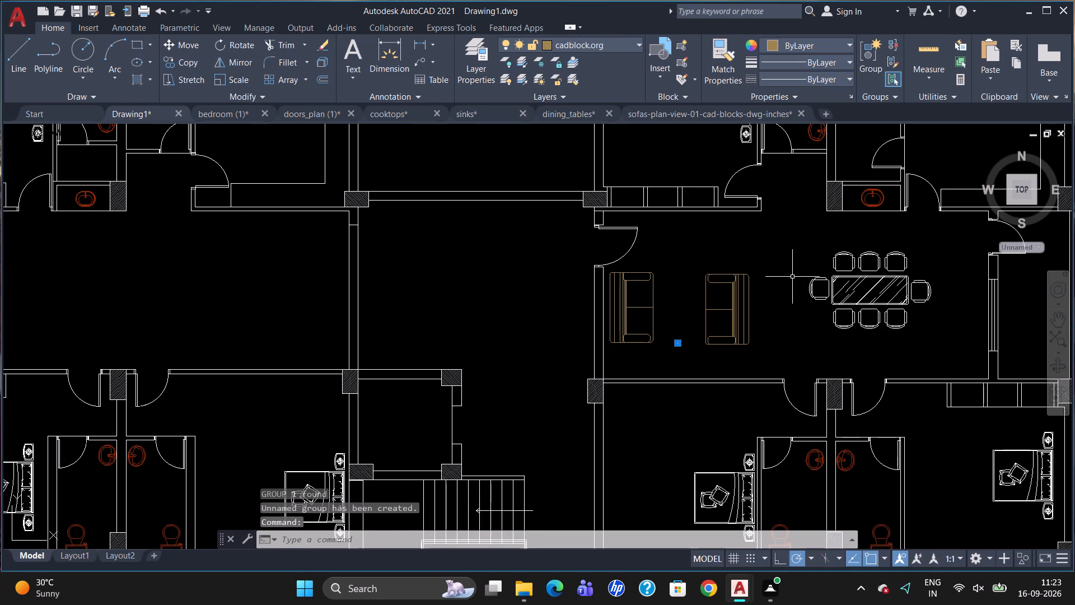
text(SC)
key(Return)
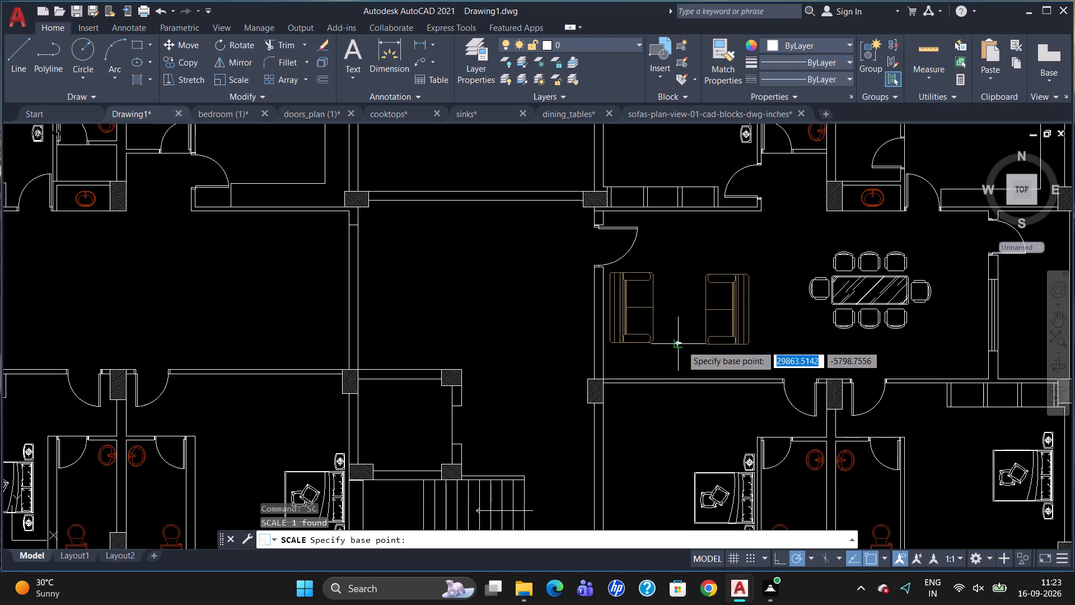
click(681, 345)
click(687, 331)
Rotate the armchair 180° so its seat faces north.
click(680, 341)
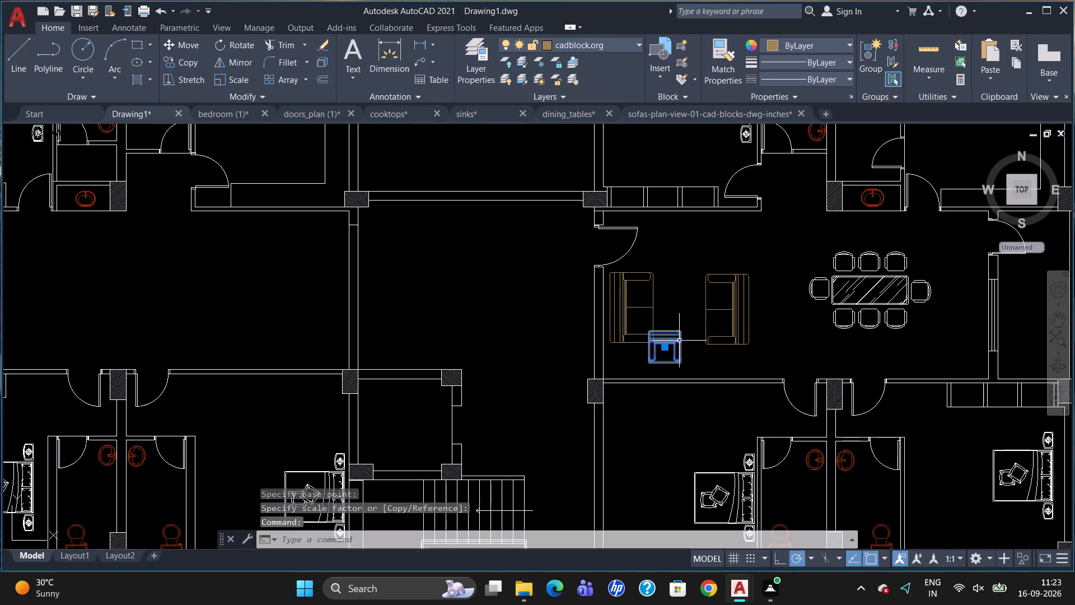
text(RO)
key(Return)
drag(679, 338, 682, 347)
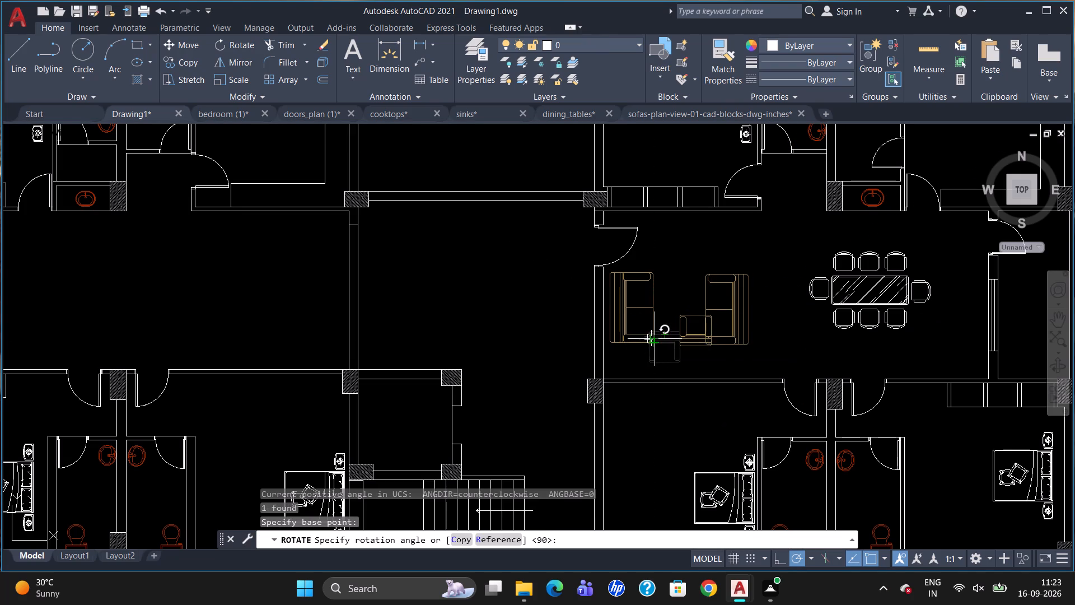
click(658, 341)
Move the armchair southwest, clear of the east sofa, to the south end of the gap between the sofas.
click(699, 341)
click(699, 328)
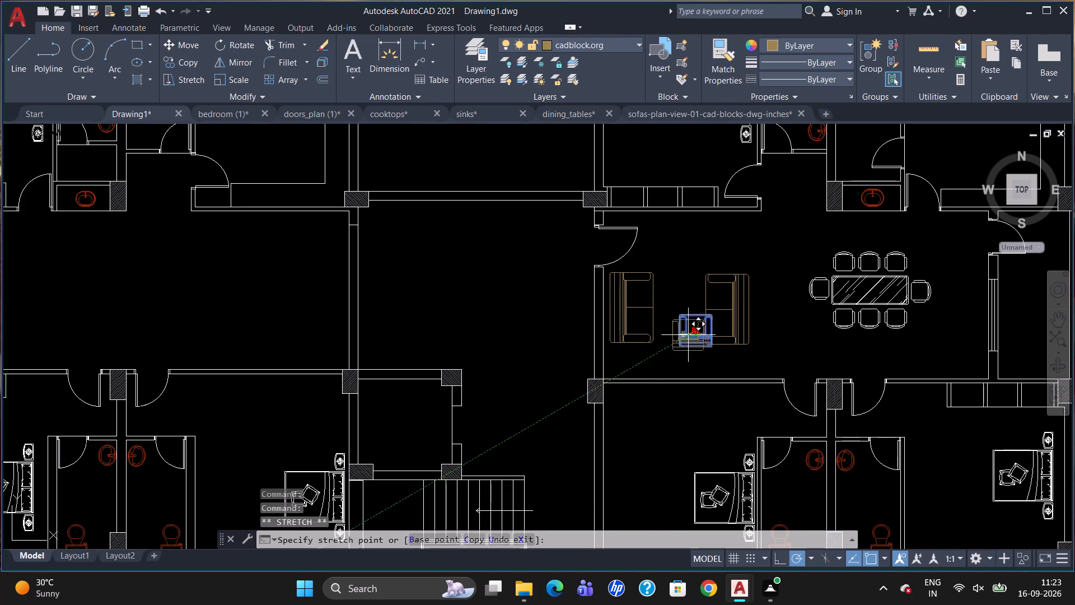
scroll(684, 346, up, 2)
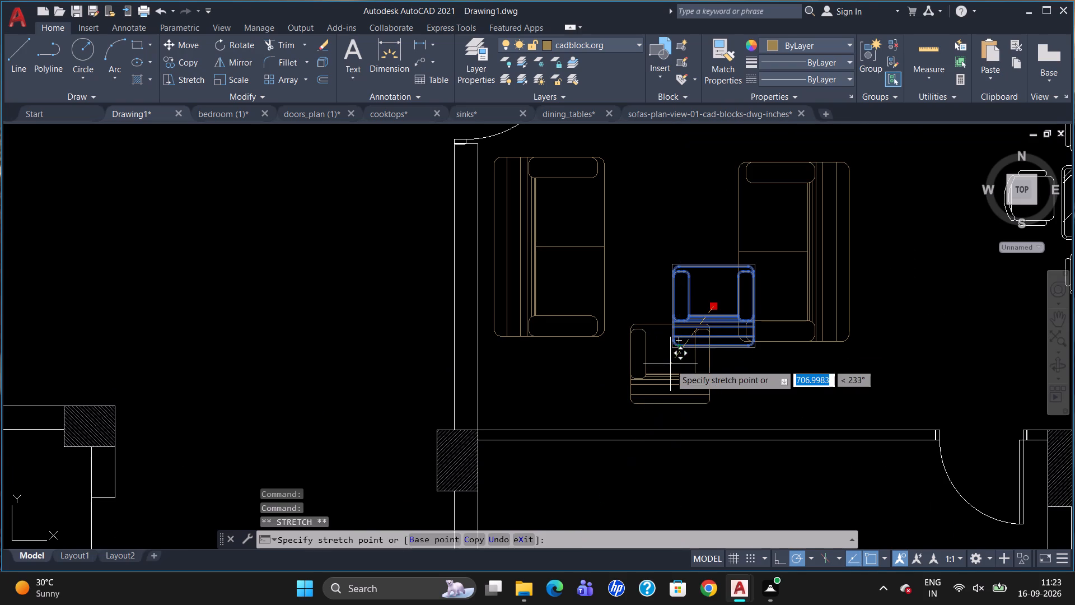
click(670, 364)
key(Escape)
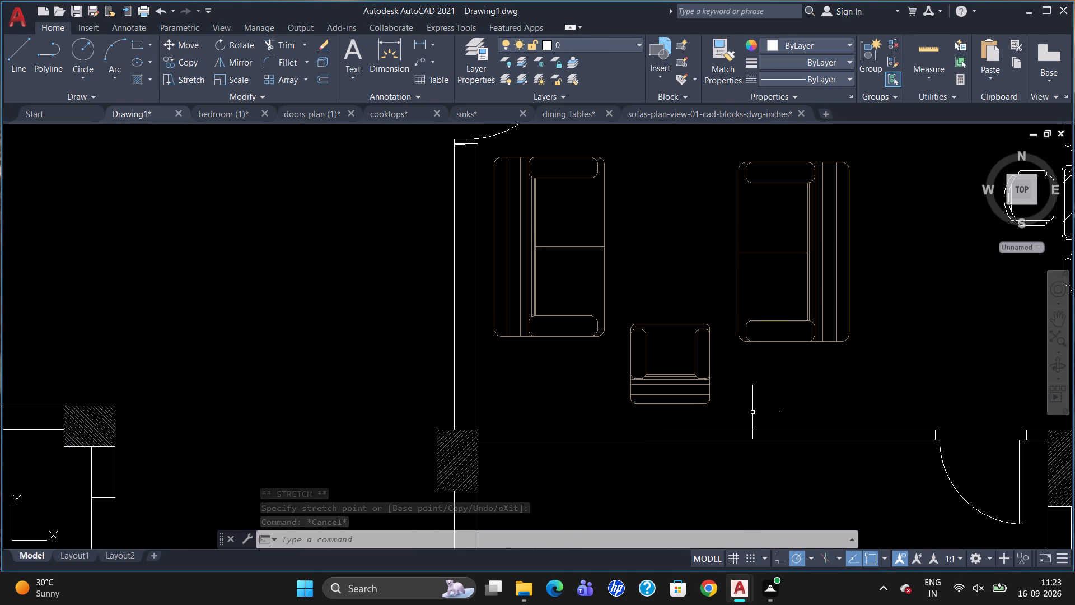
Draw an upright rectangle between the two sofas, just north of the armchair, as the coffee table.
text(RE)
key(c)
key(Return)
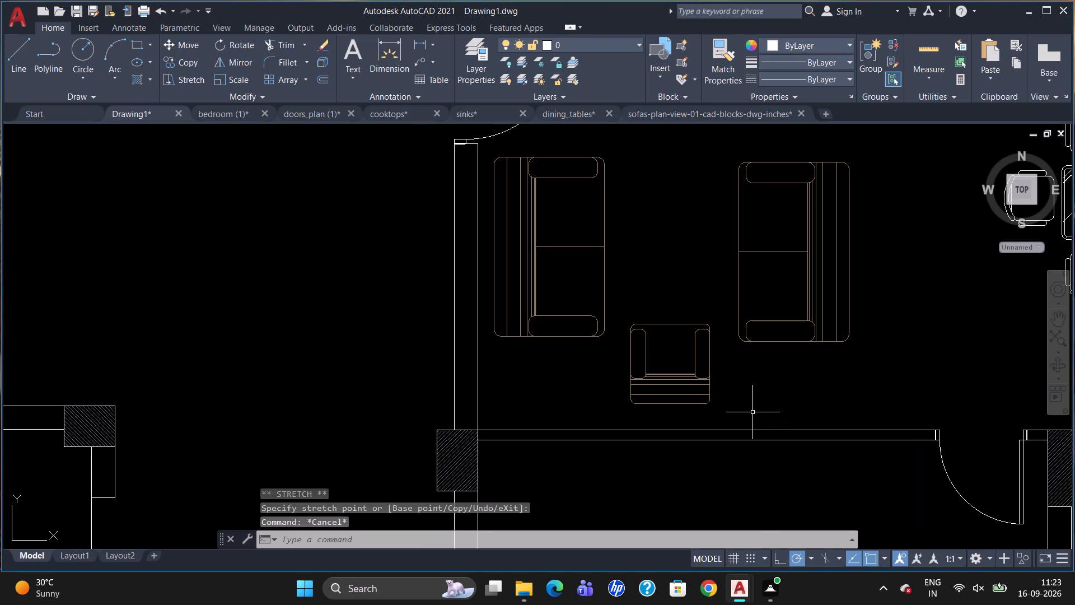
drag(634, 166, 639, 190)
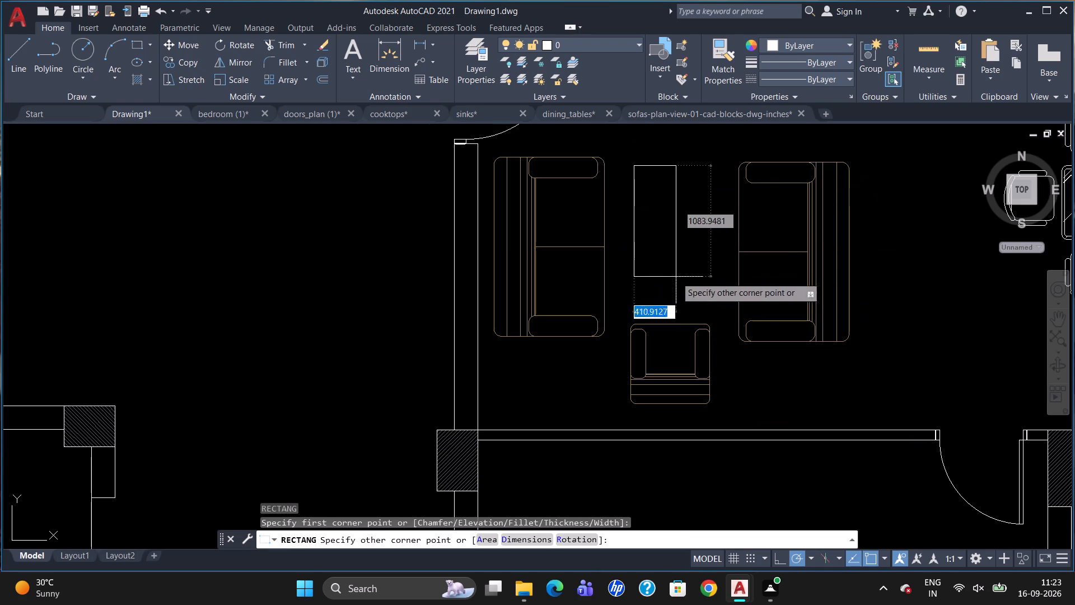
click(705, 306)
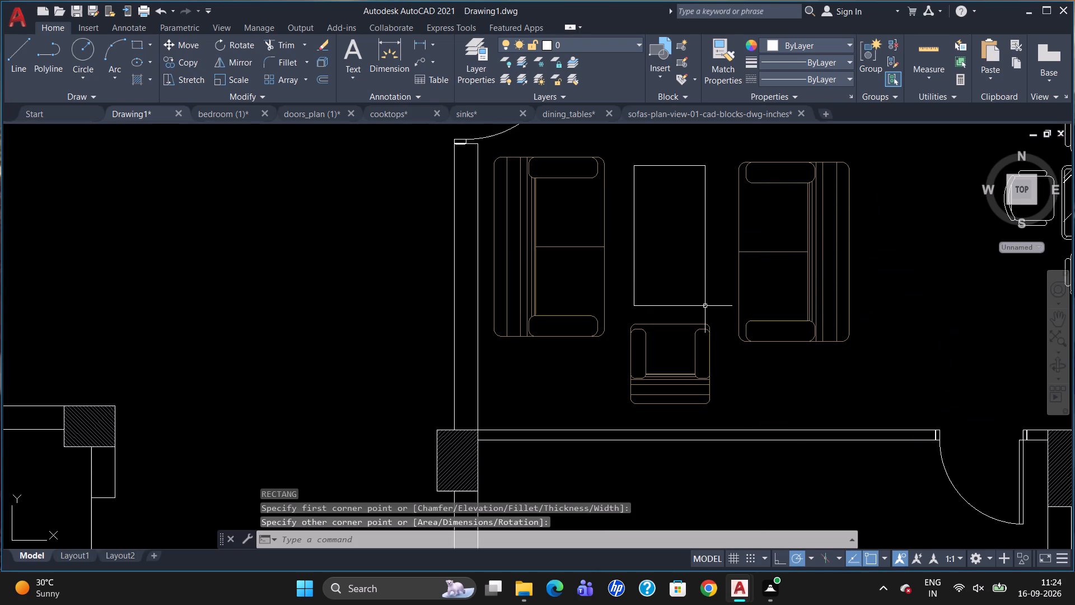
Offset the coffee table rectangle 100 inward.
key(o)
key(Return)
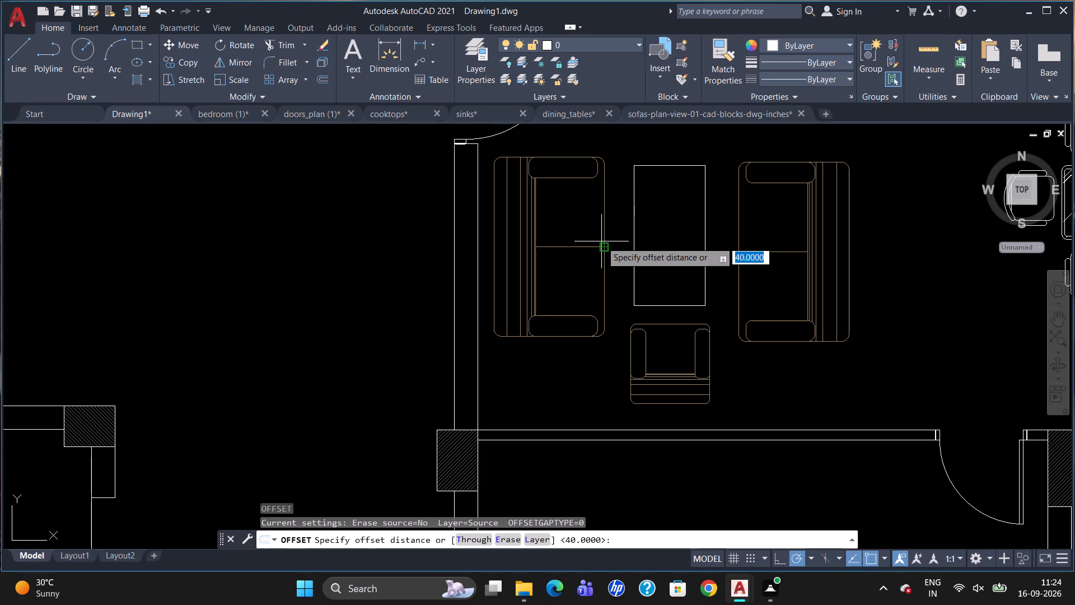
key(1)
text(00)
key(Return)
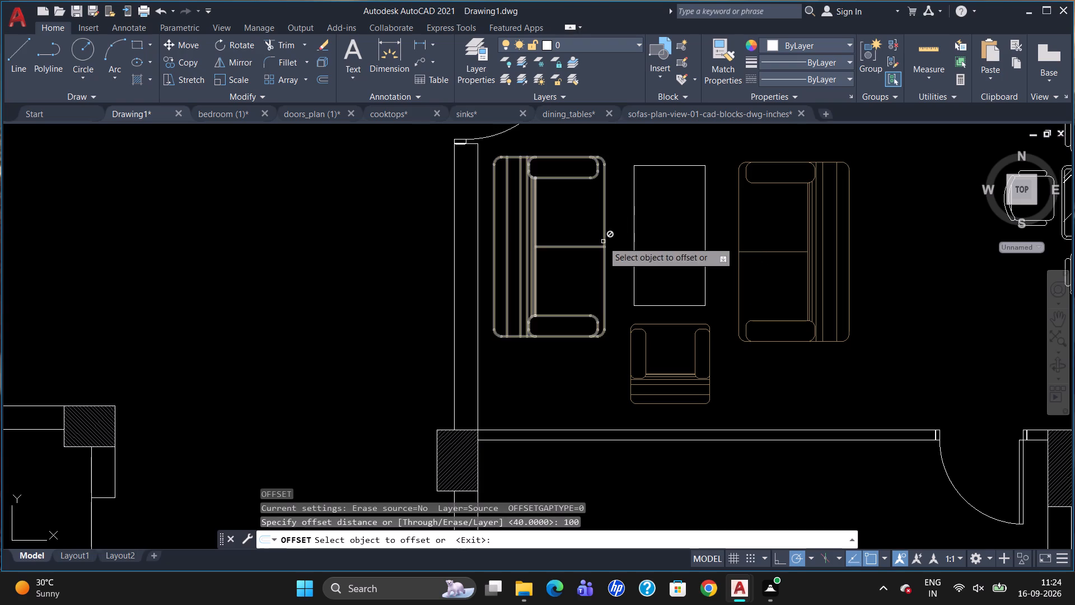
drag(676, 166, 679, 171)
click(683, 195)
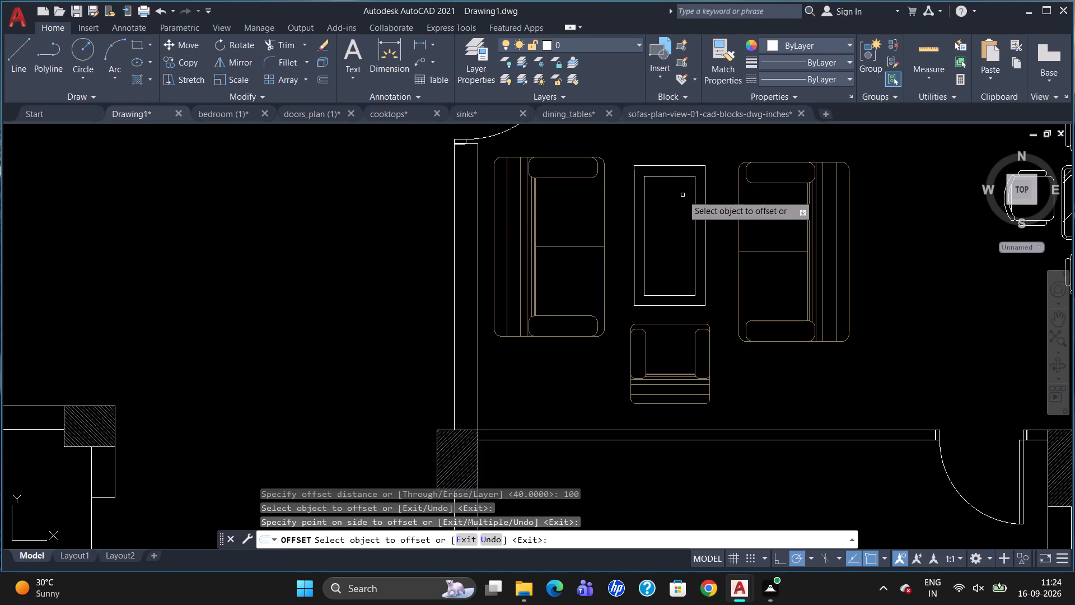
key(Escape)
Change the two sofas and the armchair to layer 0.
click(578, 247)
click(663, 376)
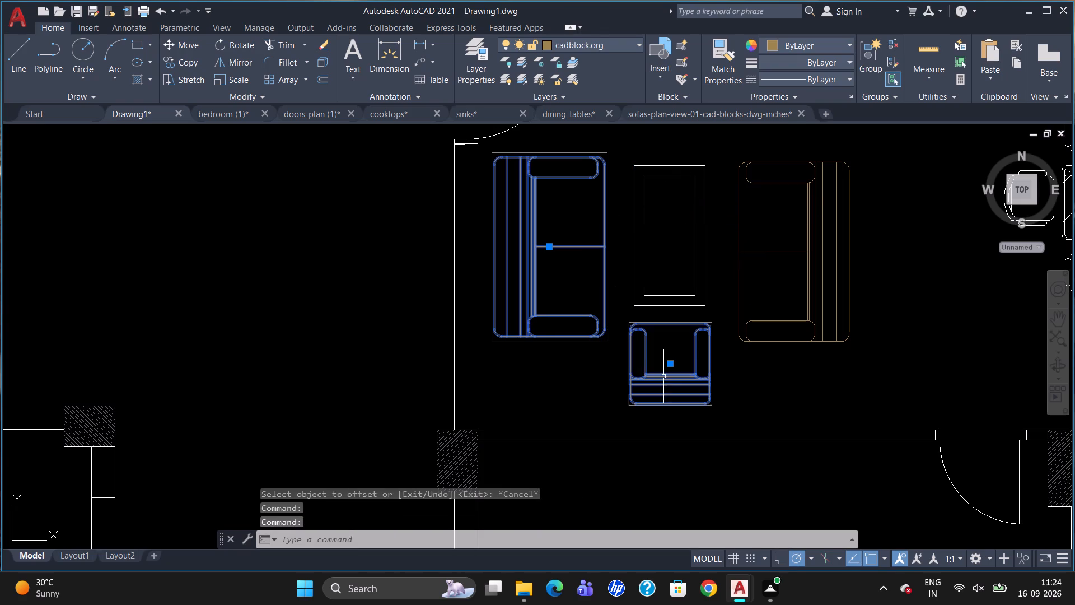
click(836, 310)
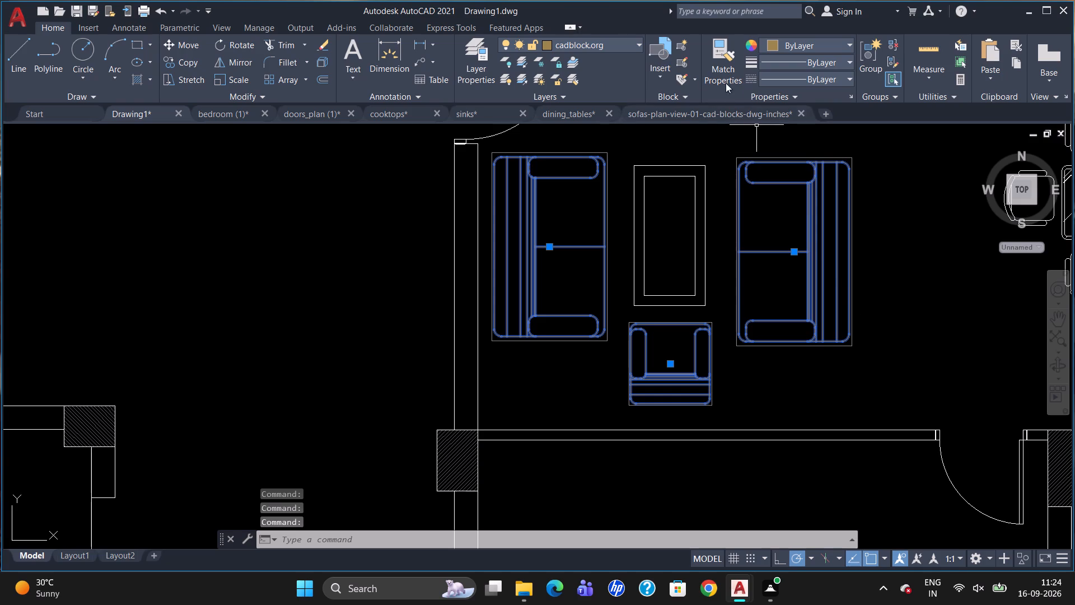
click(620, 41)
click(609, 59)
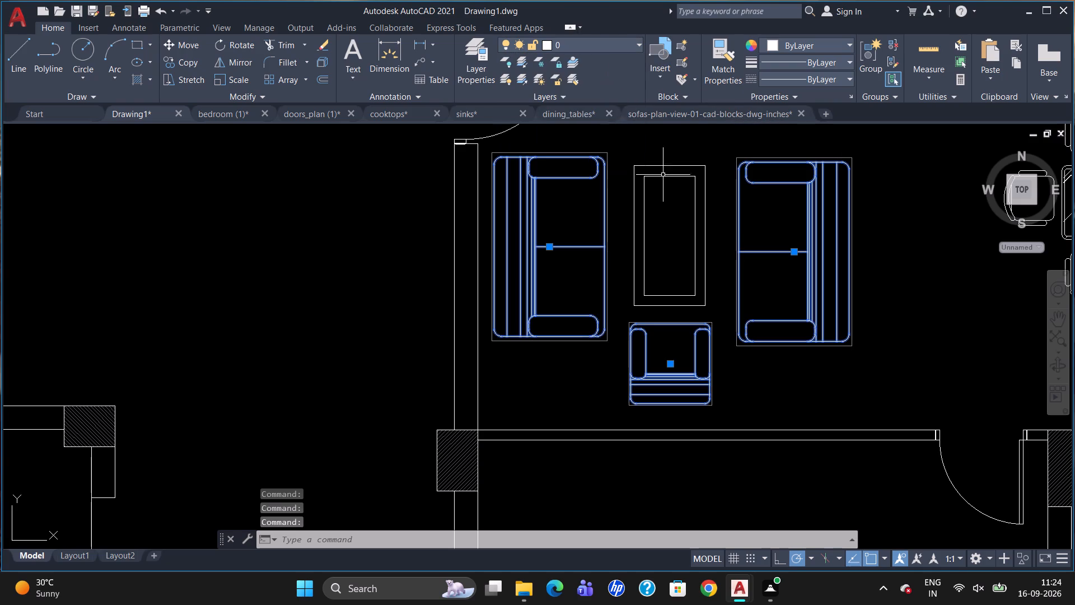
key(Escape)
key(Escape)
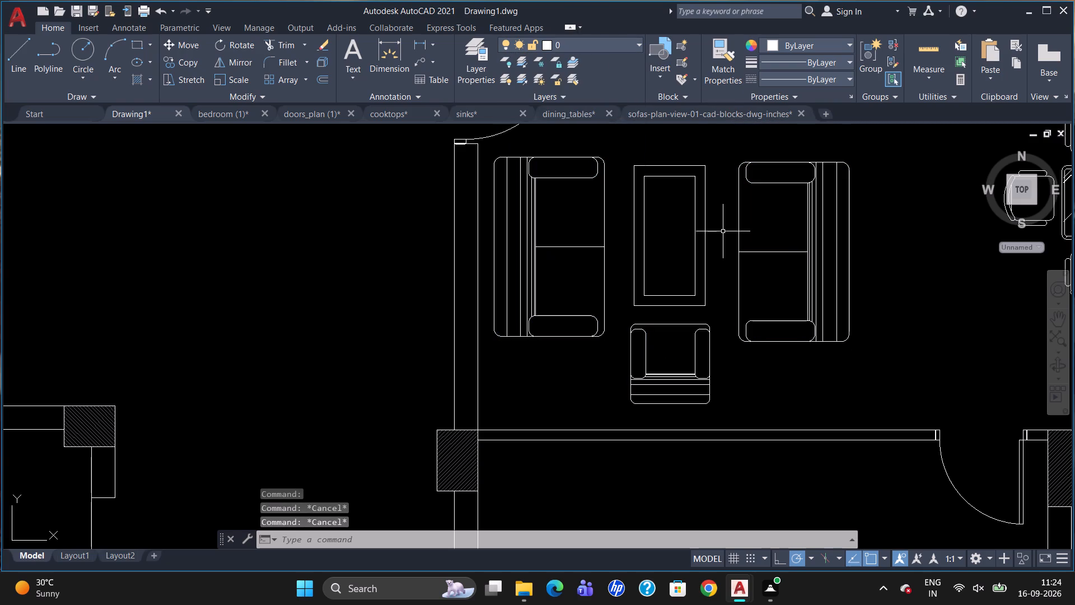
key(Escape)
Group the two sofas, the armchair and both coffee table rectangles into one seating set.
scroll(723, 235, down, 2)
click(765, 258)
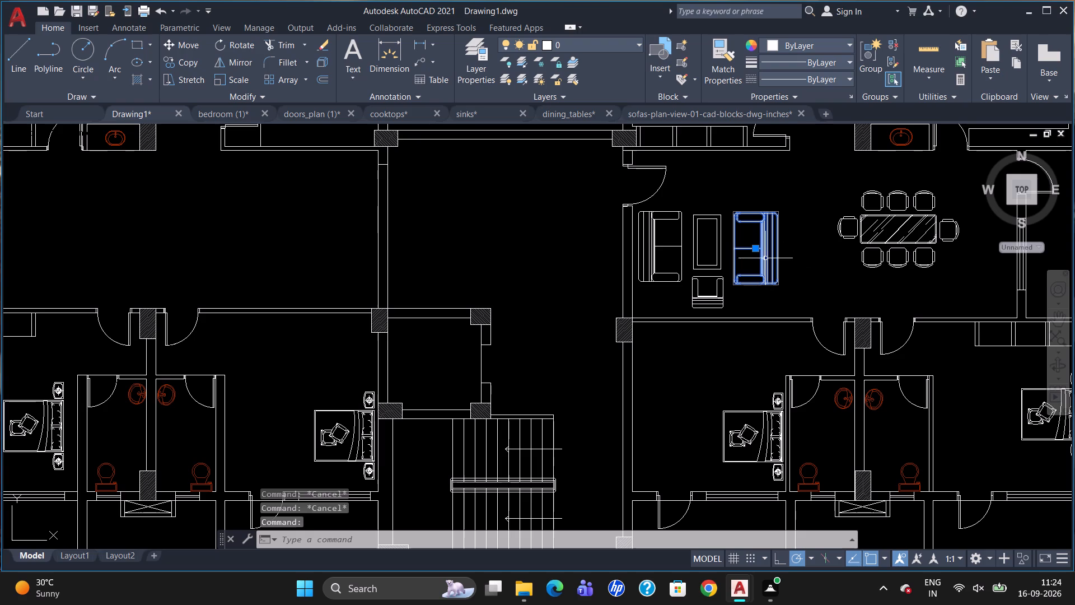
click(647, 259)
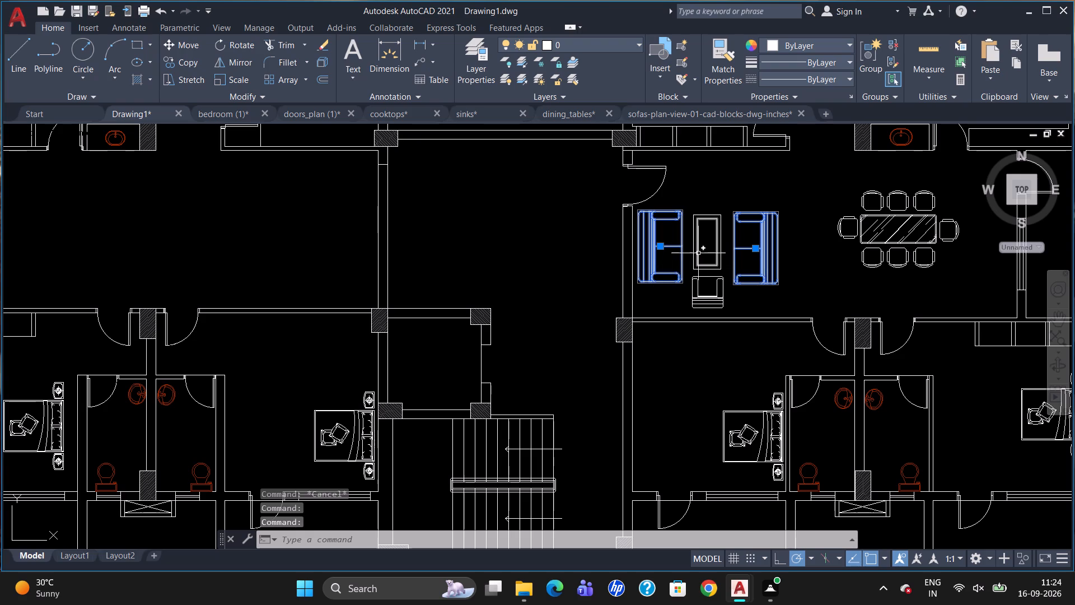
click(697, 254)
click(692, 262)
click(693, 293)
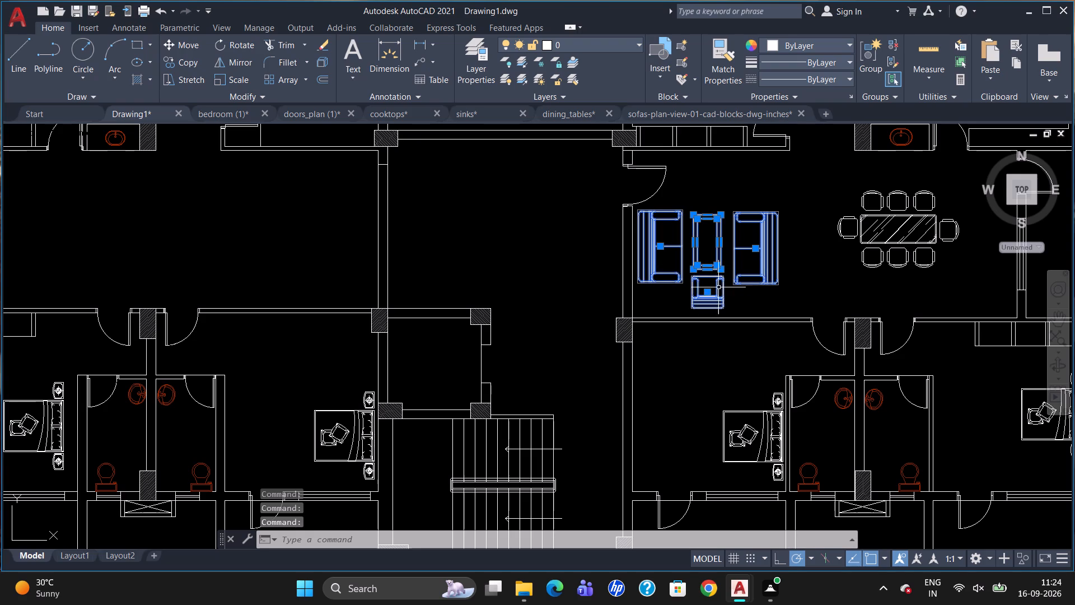
scroll(771, 283, up, 1)
key(g)
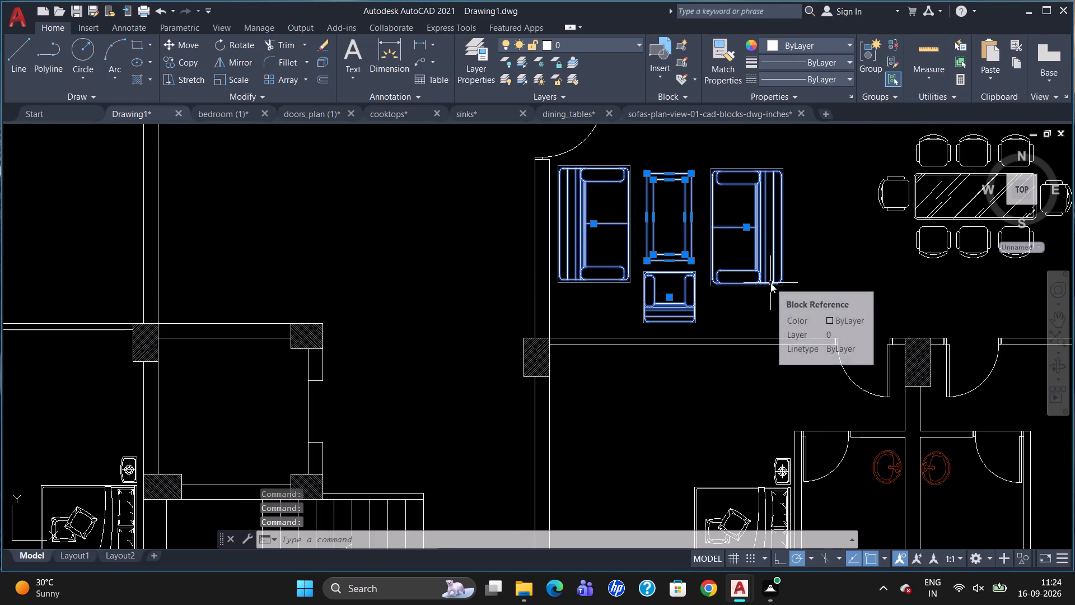
key(Return)
Copy the grouped seating set about 10138 due west into the west flat's hall, beside its east wall.
scroll(771, 284, down, 2)
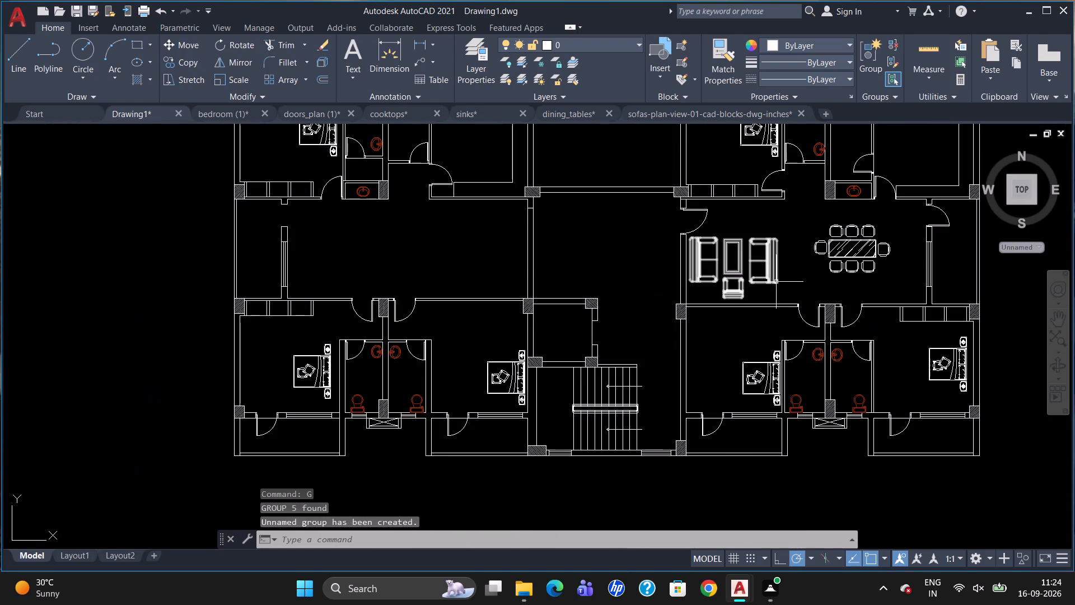
click(708, 278)
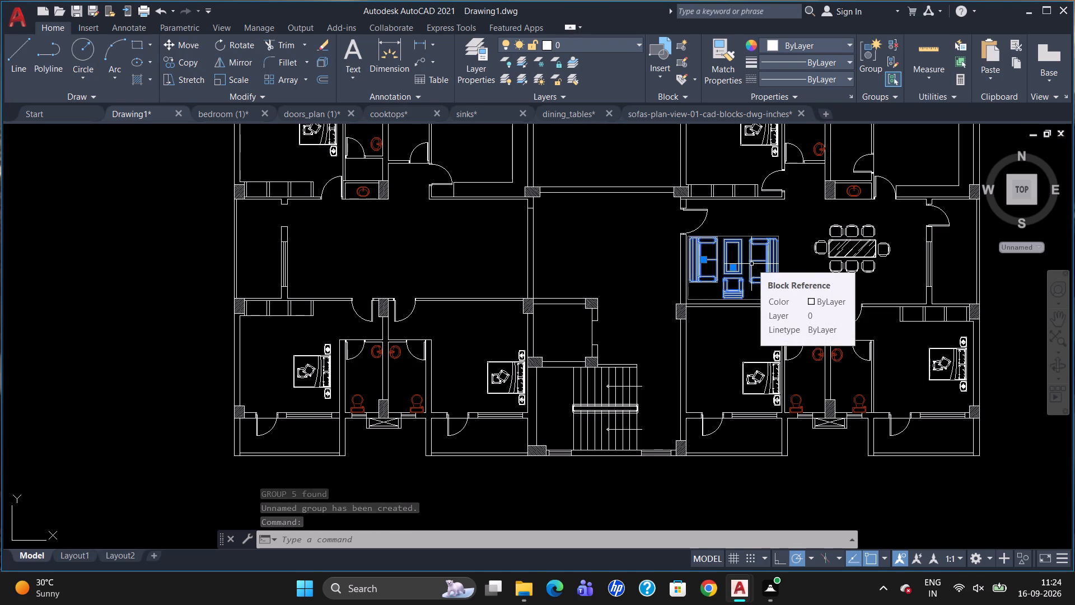
text(CO)
key(Return)
click(732, 287)
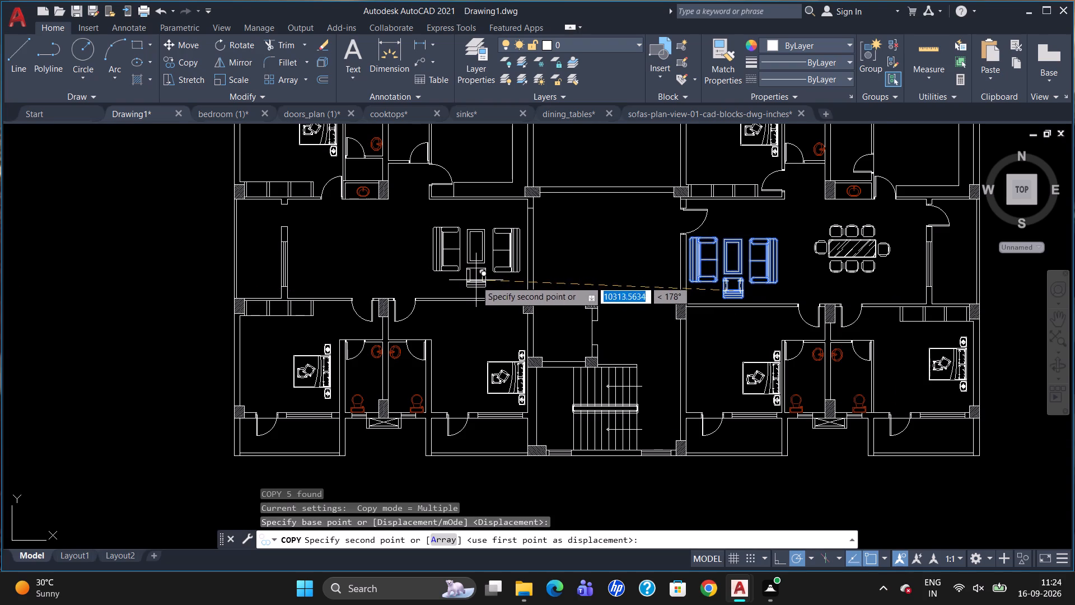
scroll(476, 281, up, 2)
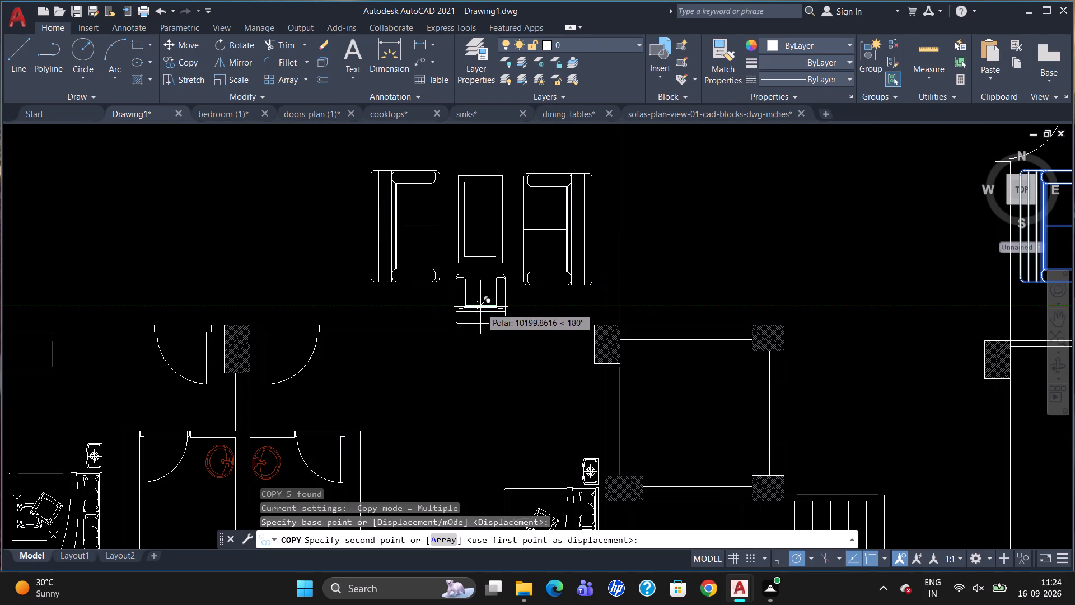
click(484, 304)
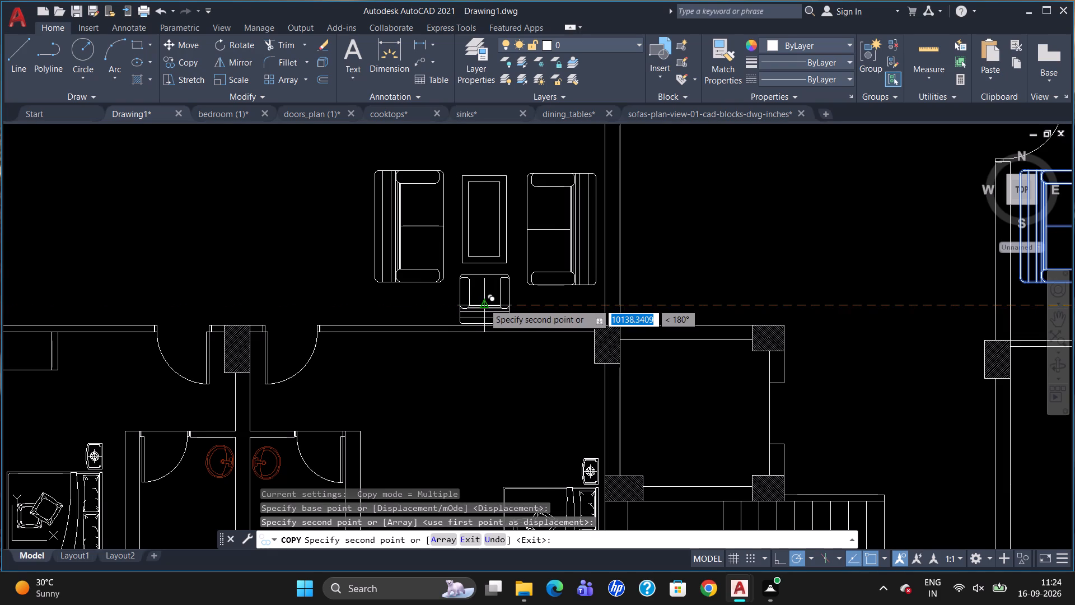
key(Escape)
Offset the short jamb line across the west hall's east wall 900 to the south to mark the entrance opening.
scroll(508, 365, down, 1)
scroll(602, 199, up, 1)
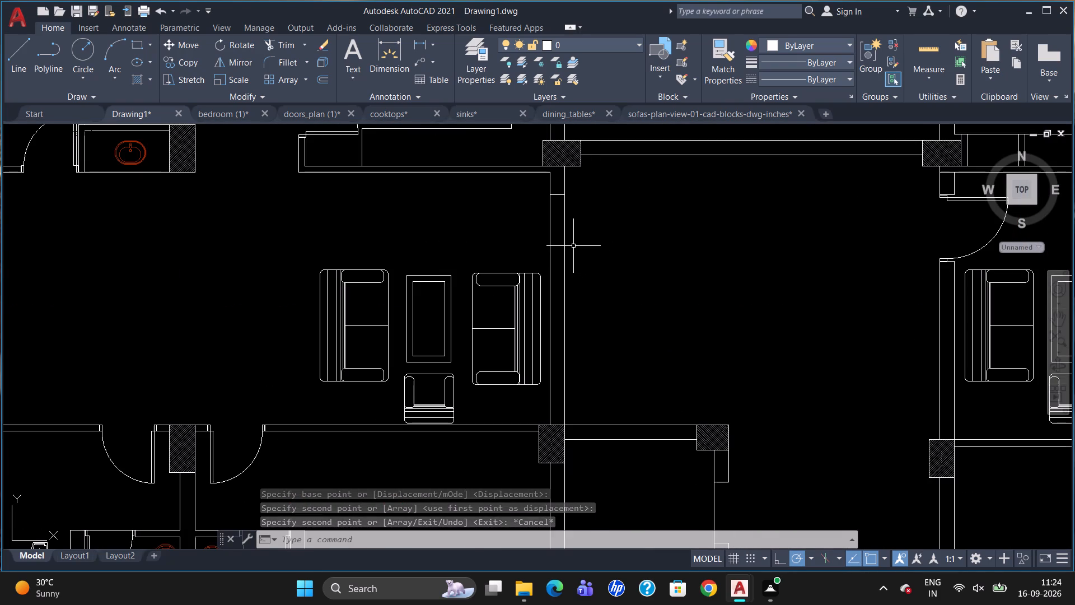
key(o)
key(Return)
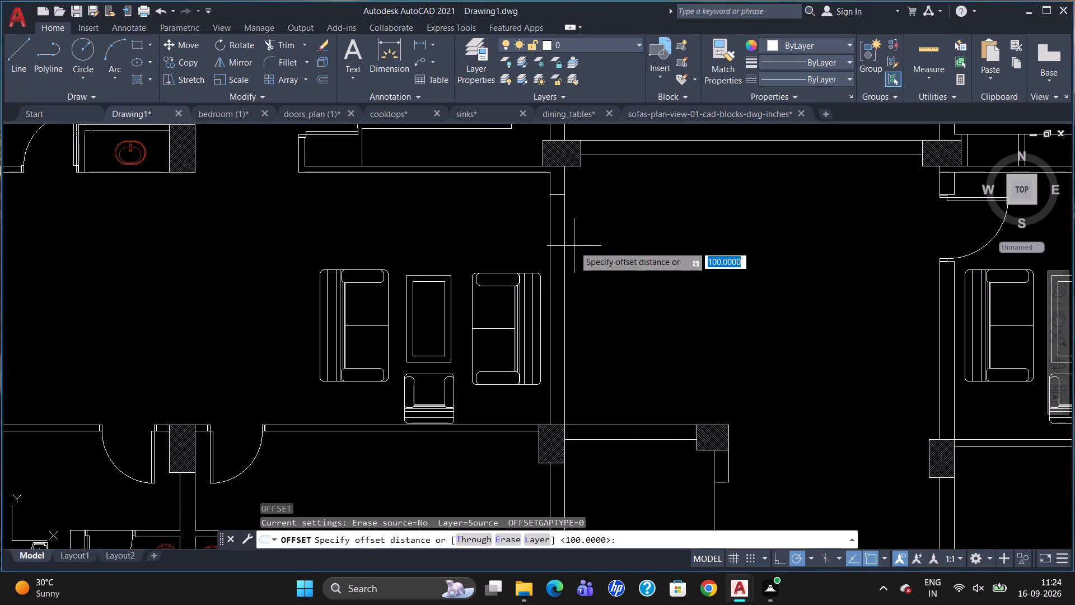
text(90)
key(0)
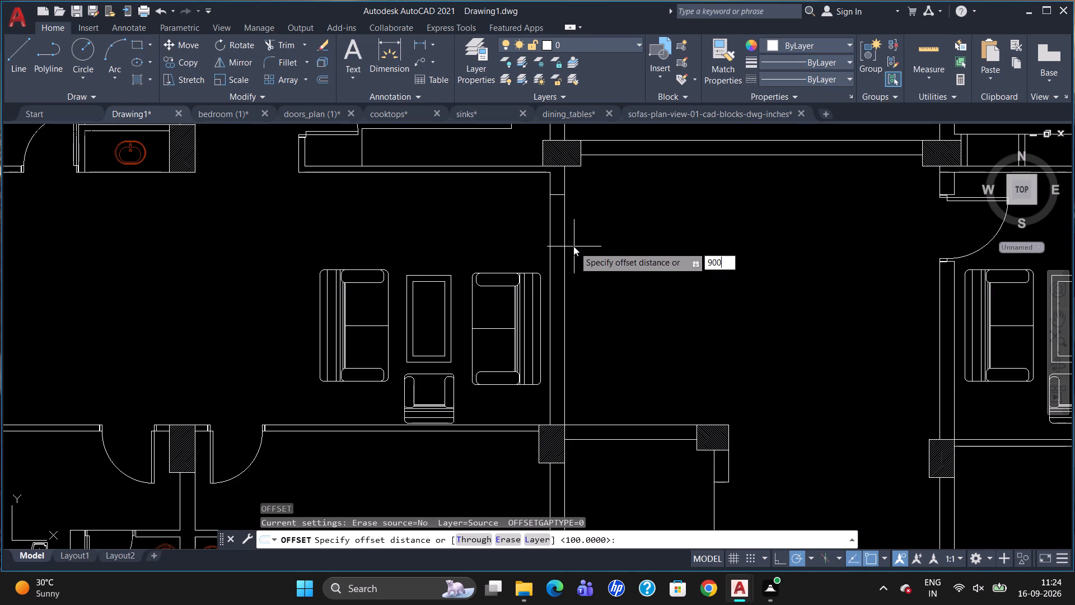
key(Return)
click(557, 196)
click(559, 218)
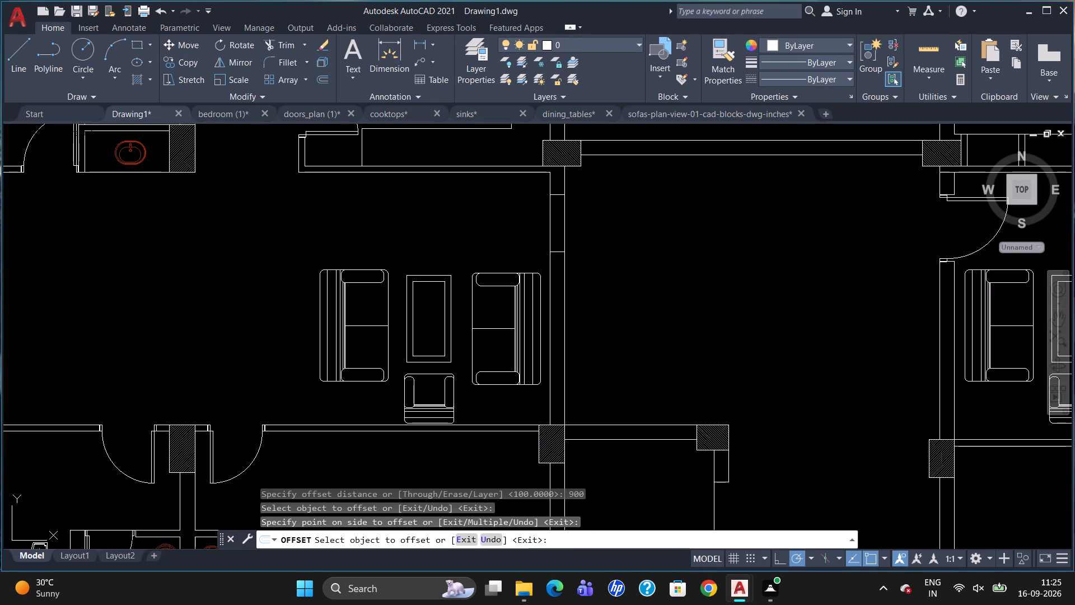
key(Escape)
Trim both wall lines between the two jamb lines to open the west flat's entrance.
text(TR)
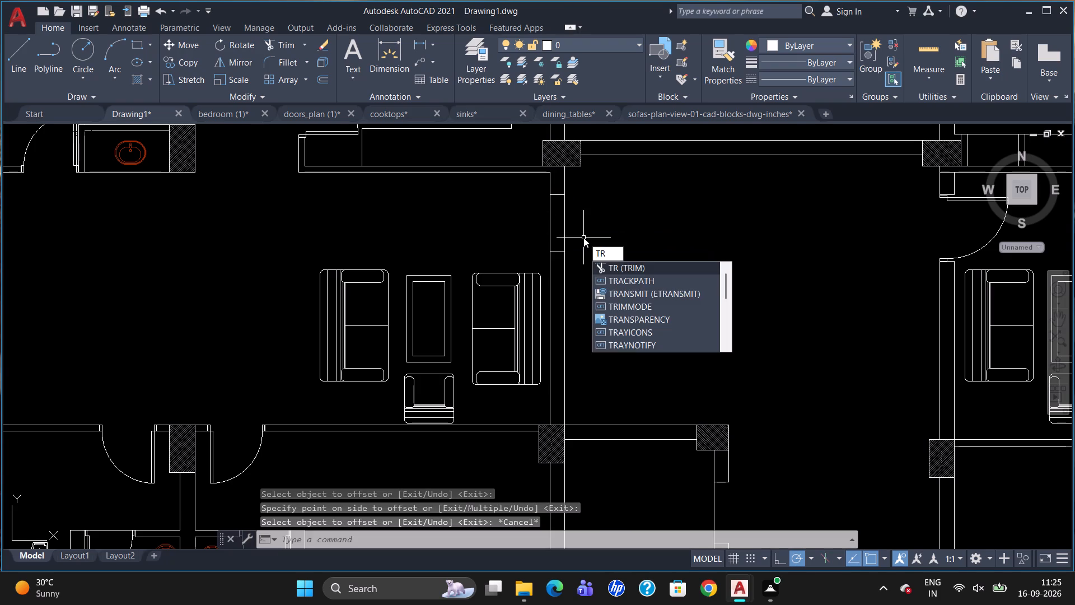
key(Return)
key(Return)
drag(528, 230, 615, 218)
click(615, 218)
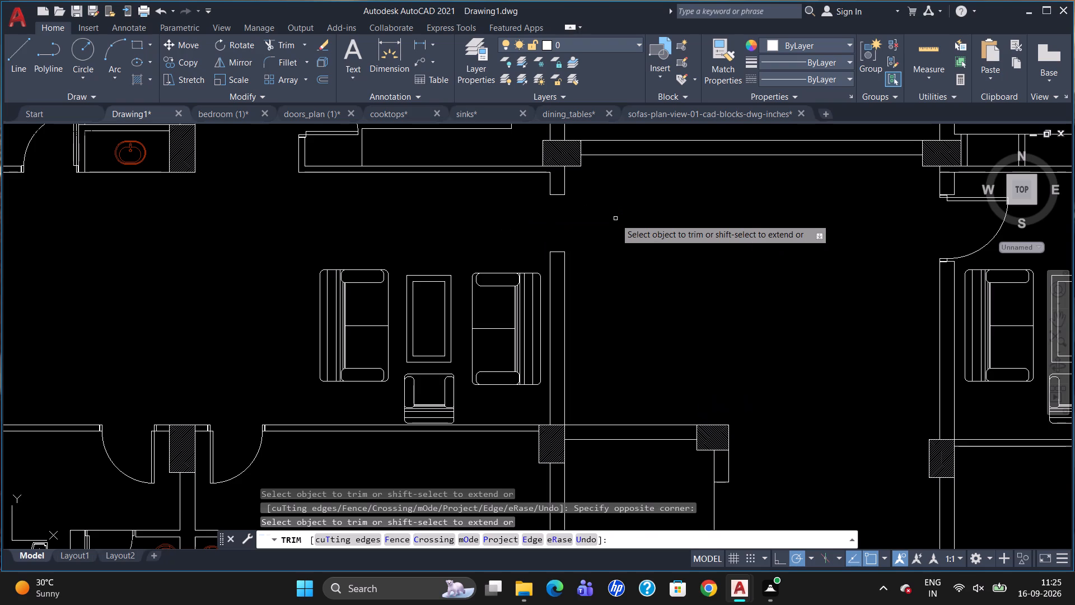
key(Escape)
Copy the east flat's entrance door west into the empty lobby between the two flats.
scroll(592, 226, down, 2)
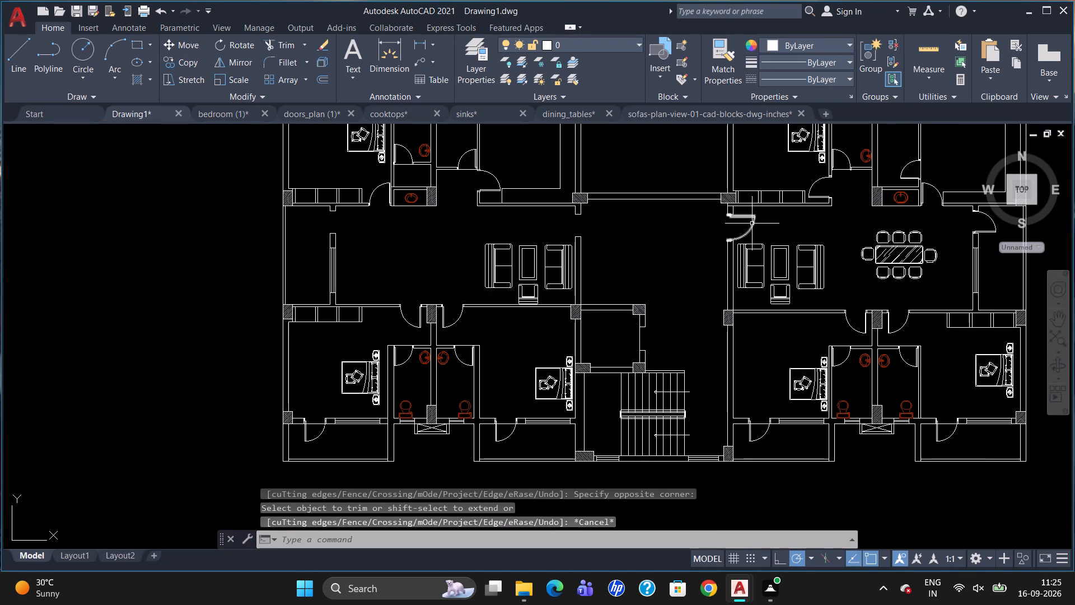
click(751, 218)
text(CO)
key(Return)
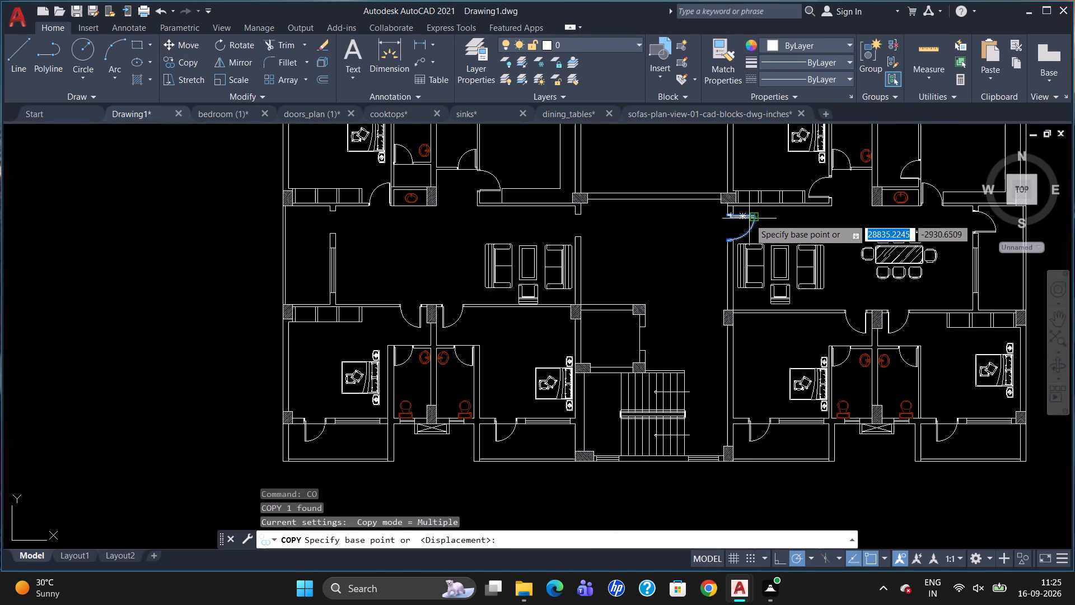
click(750, 217)
click(675, 225)
key(Escape)
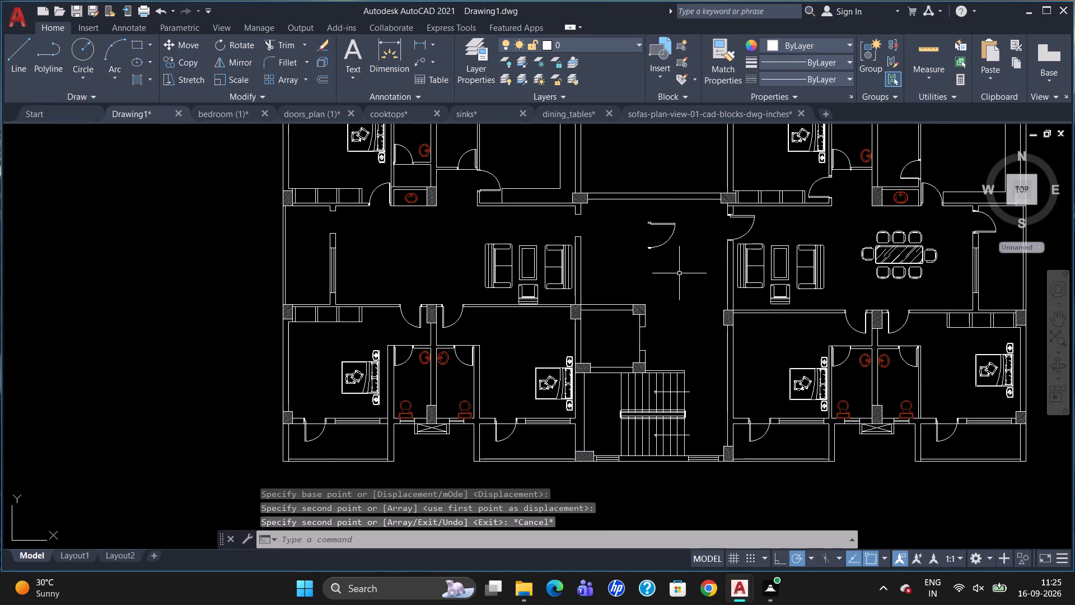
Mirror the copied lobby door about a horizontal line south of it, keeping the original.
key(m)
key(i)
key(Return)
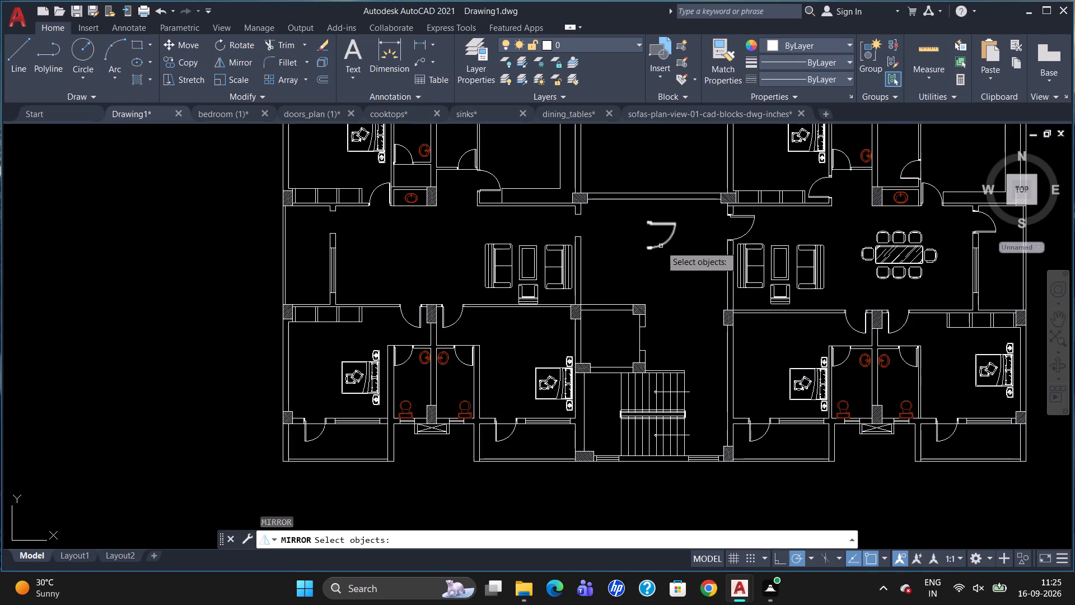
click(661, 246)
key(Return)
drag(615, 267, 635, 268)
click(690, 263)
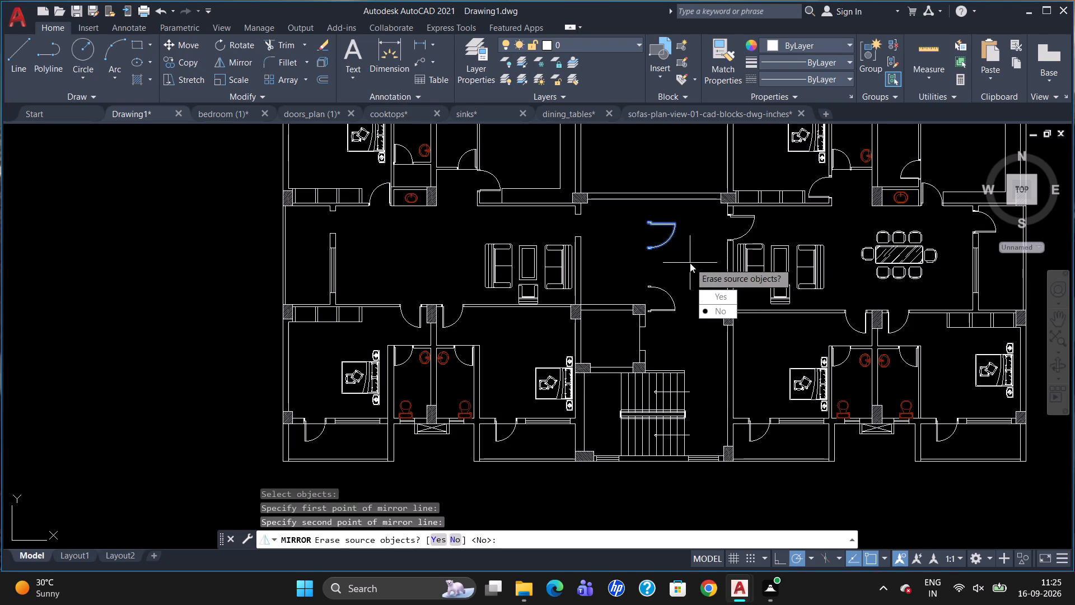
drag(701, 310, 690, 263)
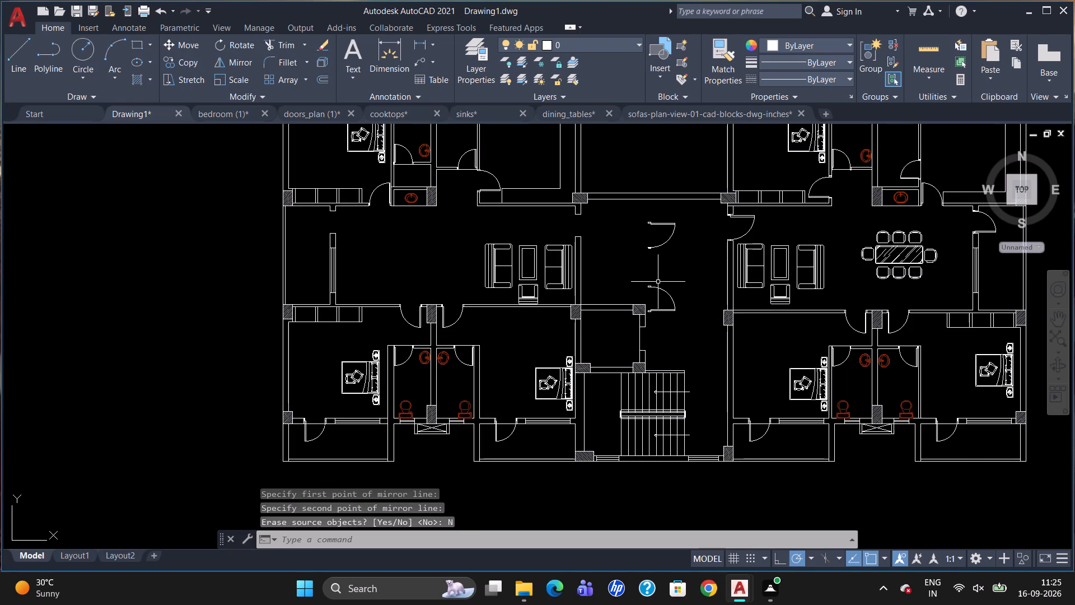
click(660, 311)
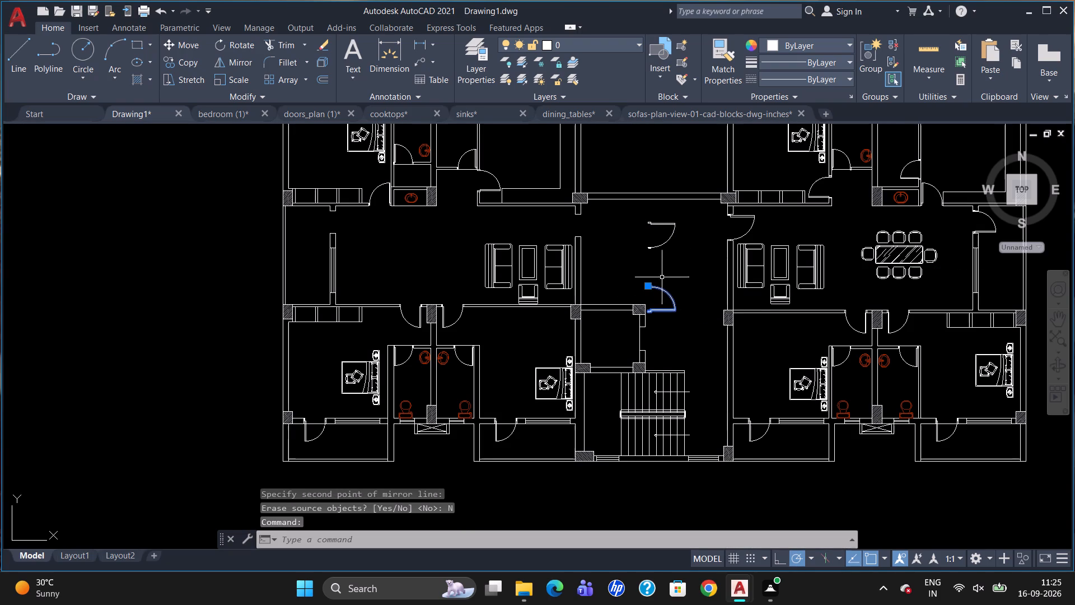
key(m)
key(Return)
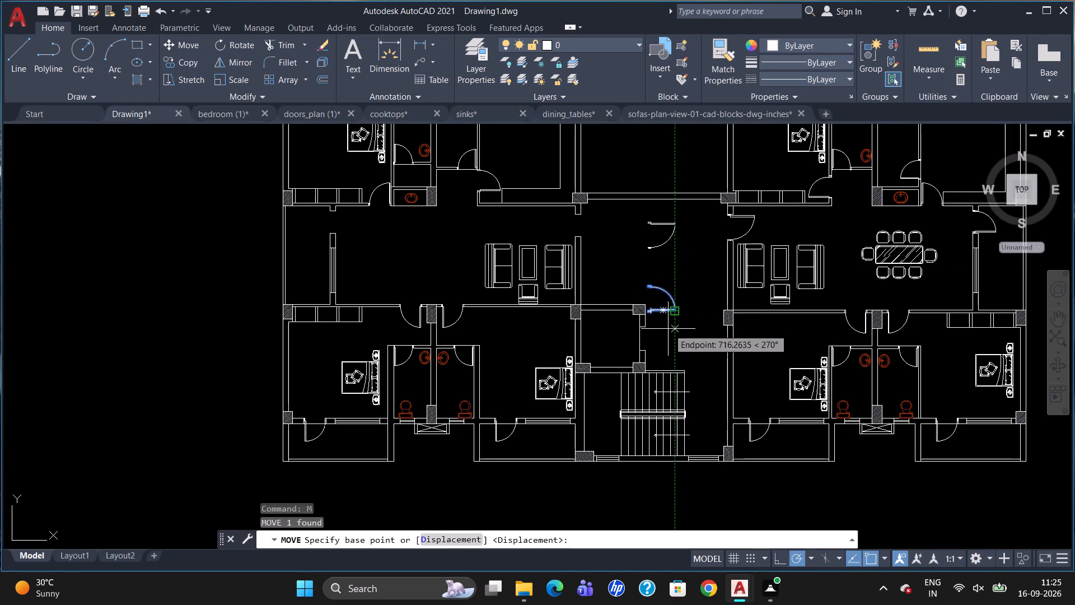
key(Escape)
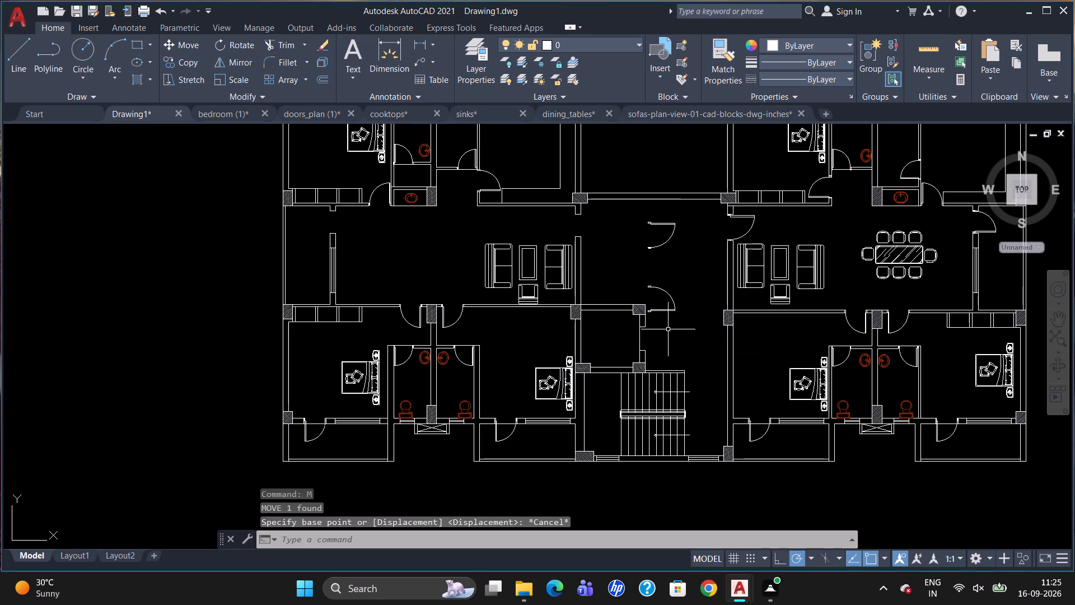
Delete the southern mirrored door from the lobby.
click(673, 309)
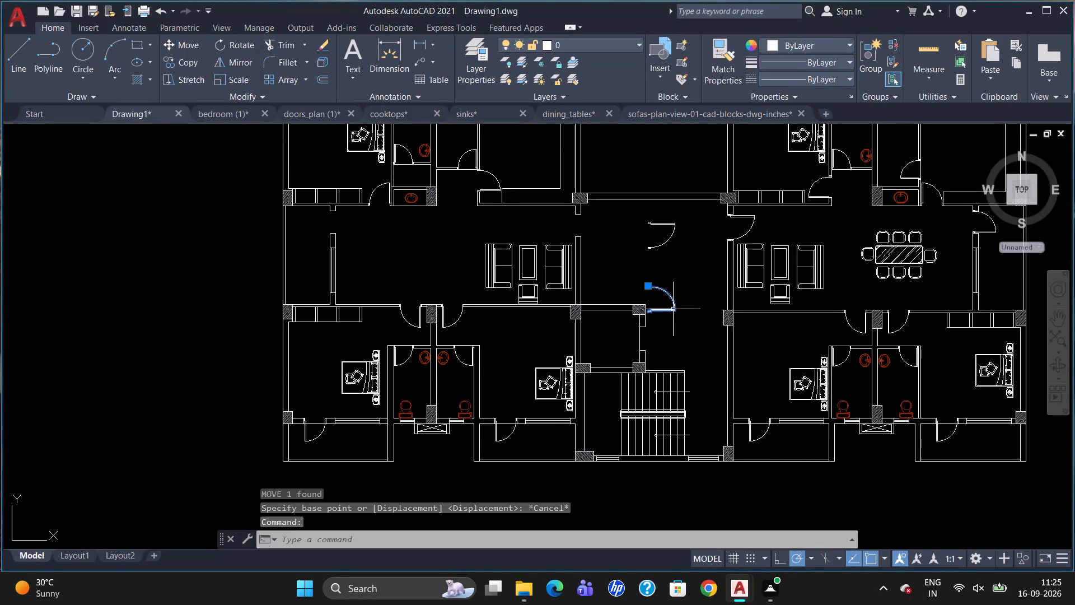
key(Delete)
Rotate the remaining lobby door 180 degrees about the free end of its leaf.
click(660, 226)
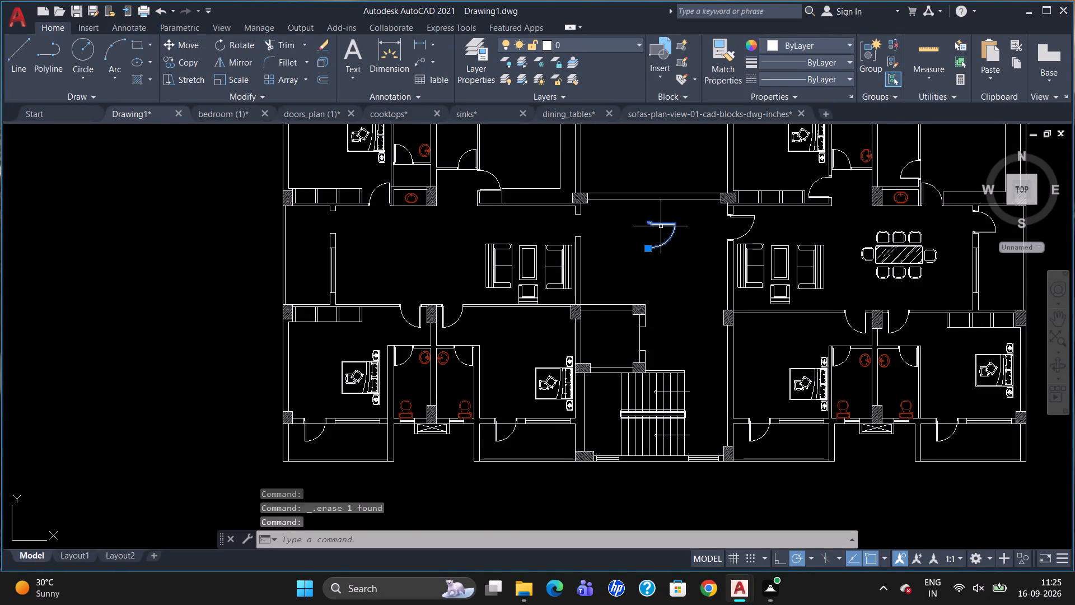
text(RO)
key(Return)
click(675, 221)
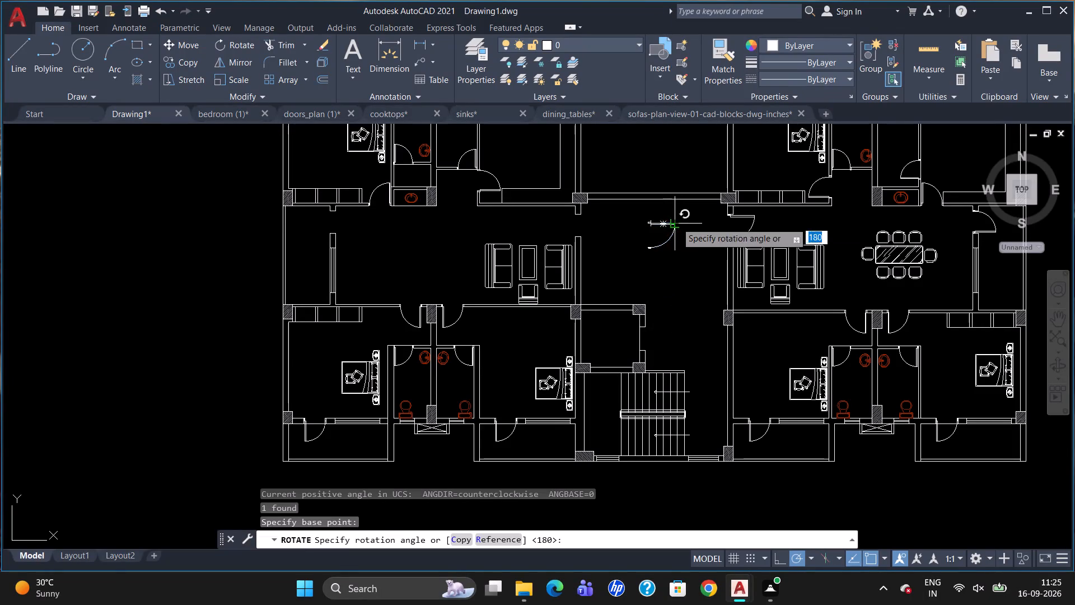
click(632, 221)
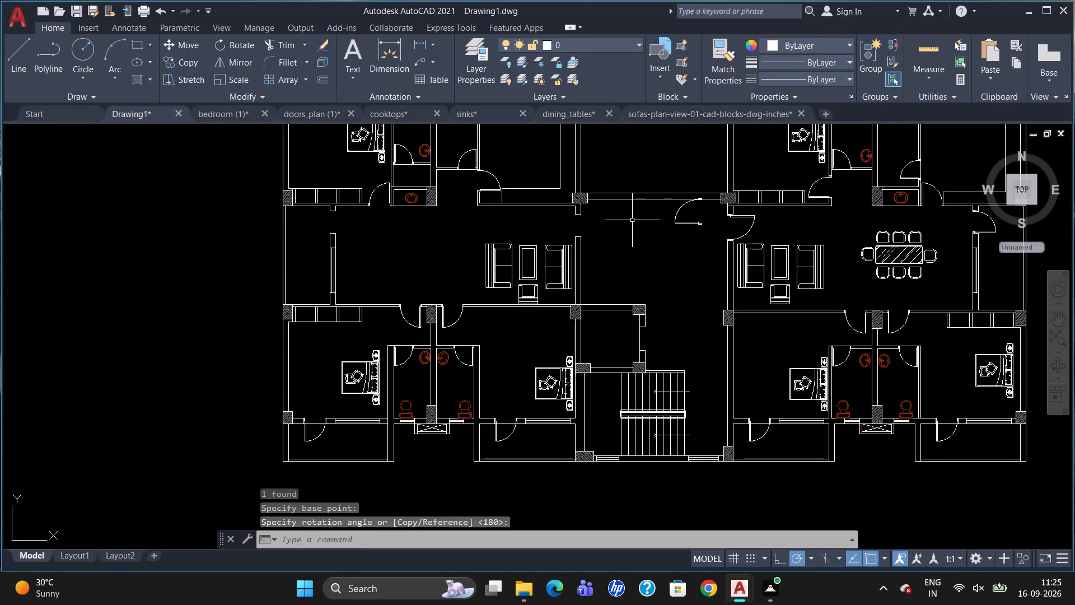
Mirror the rotated lobby door about a horizontal line just south of it, erasing the source door.
click(690, 225)
text(MI)
key(Return)
drag(657, 240, 678, 244)
click(705, 243)
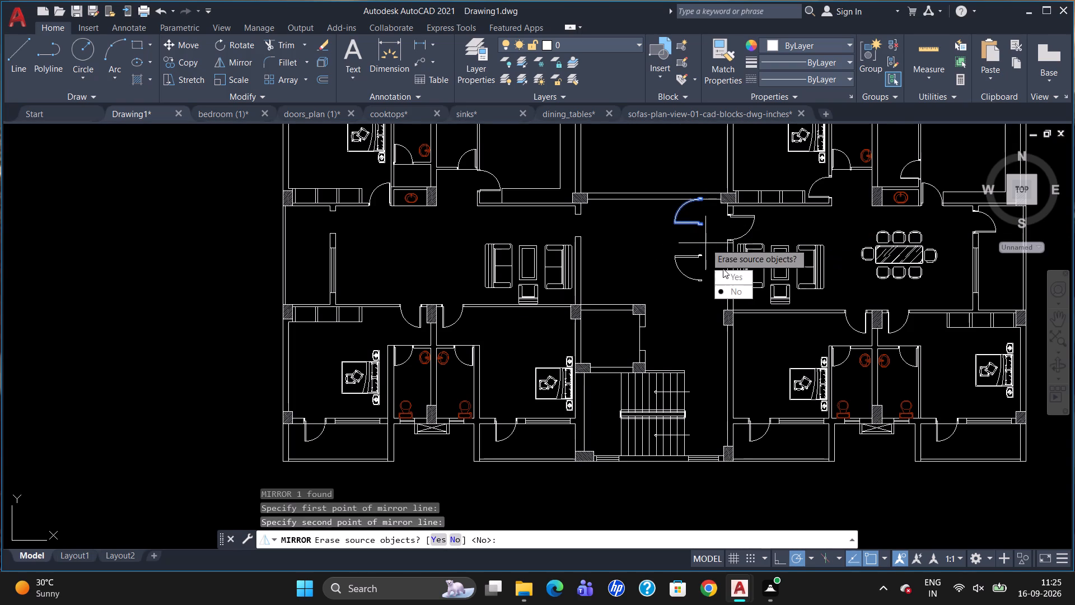
drag(726, 276, 705, 243)
Move the mirrored door by its hinge-side frame onto the north jamb of the west flat's entrance opening.
click(683, 256)
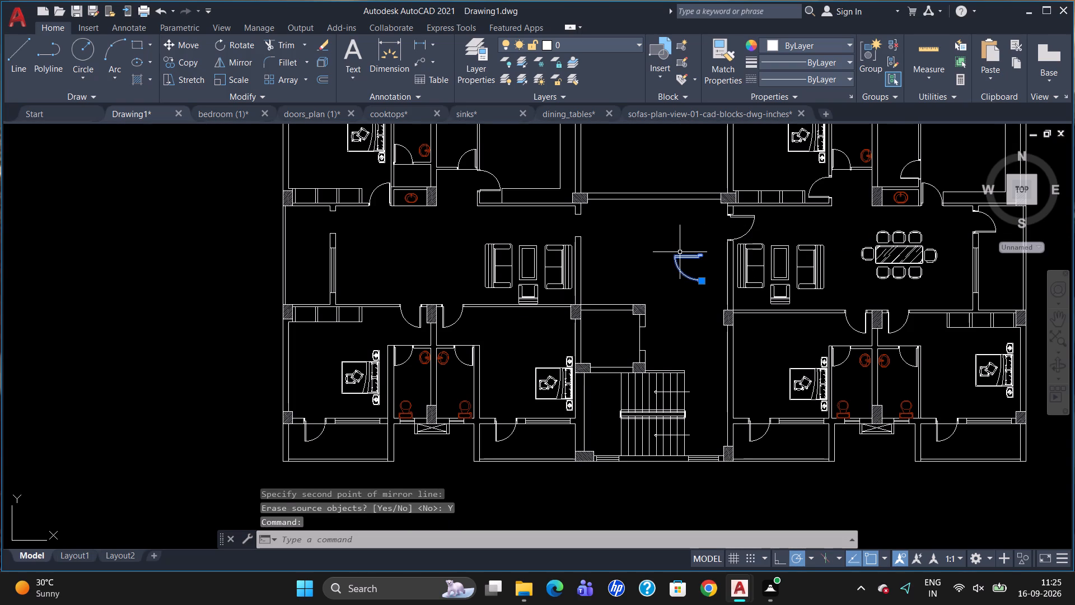
key(m)
key(Return)
scroll(704, 254, up, 2)
click(697, 253)
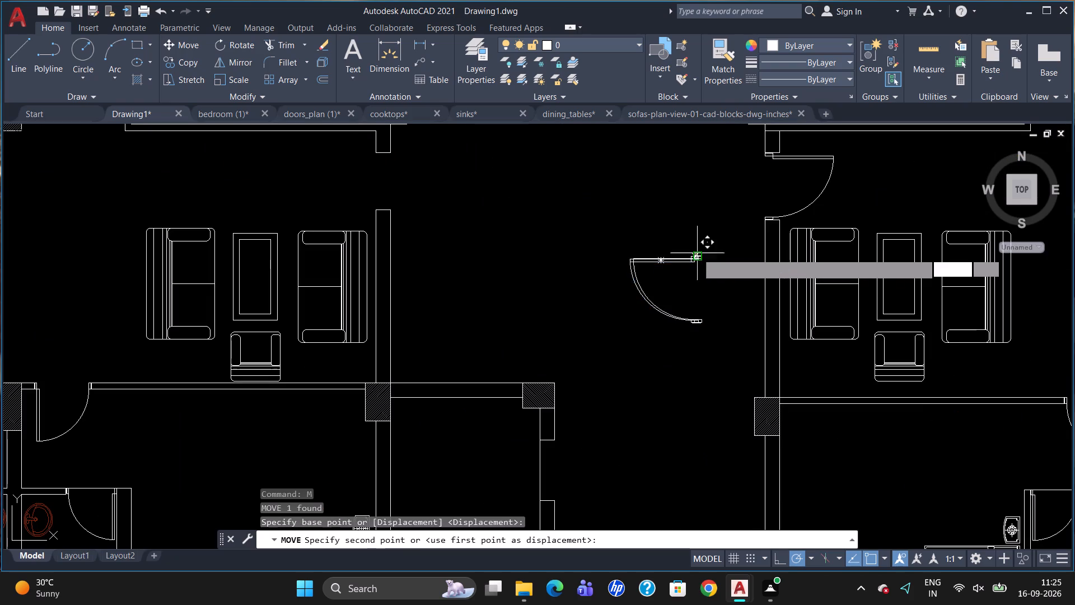
scroll(411, 155, up, 3)
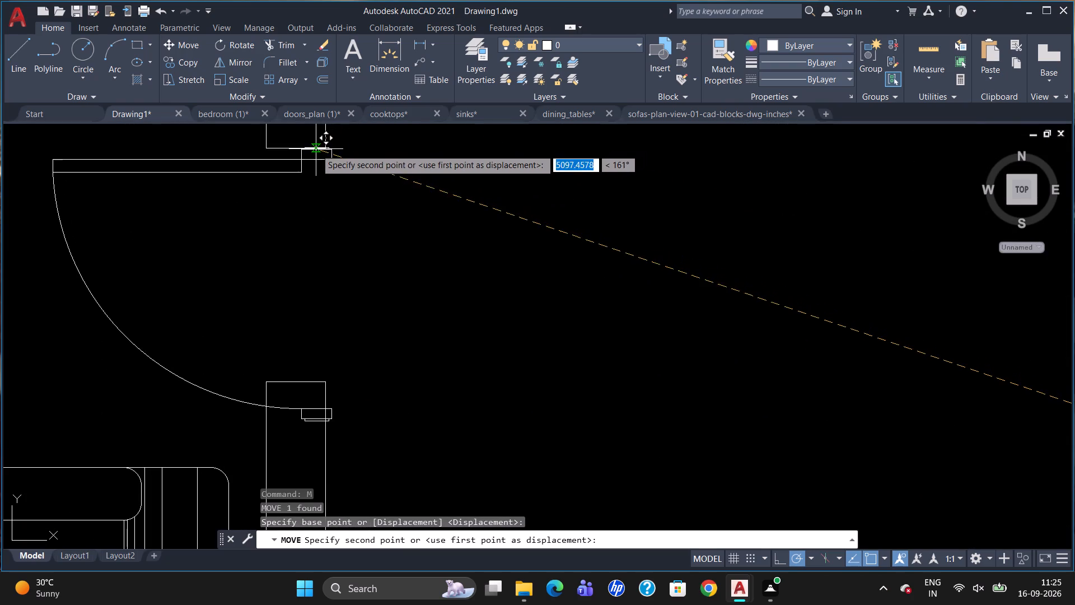
click(308, 146)
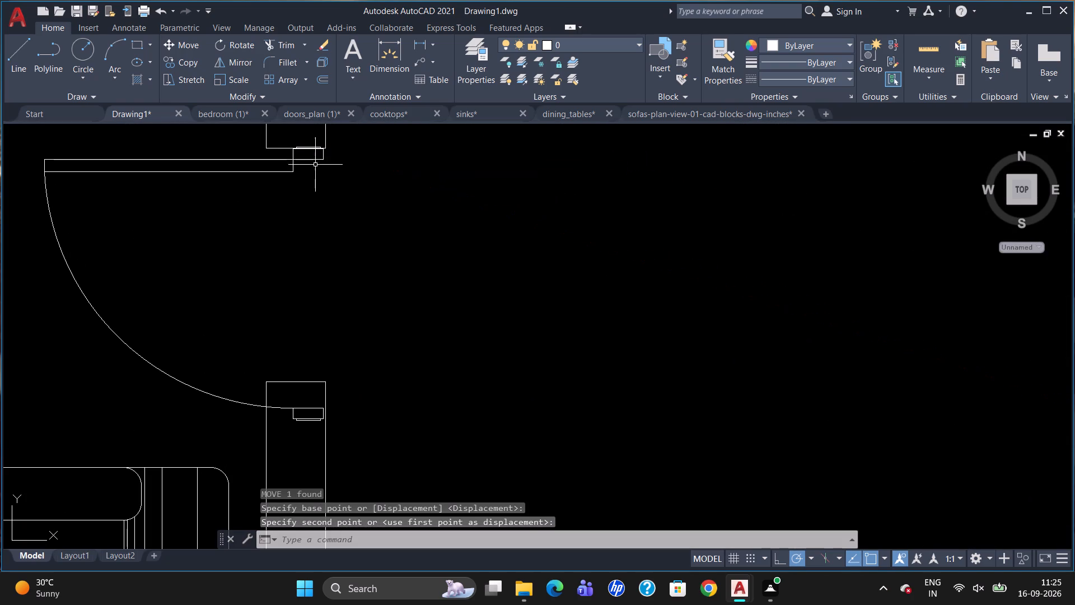
key(Escape)
Scale down the west entrance door from its hinge-side frame corner to fit the wall opening.
click(319, 157)
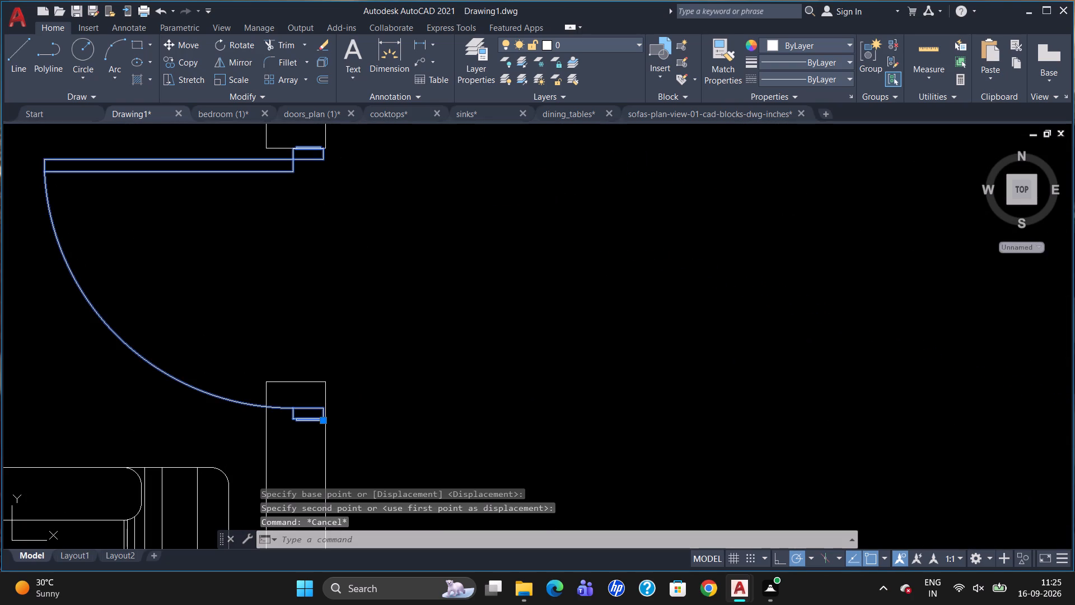
text(SC)
key(Return)
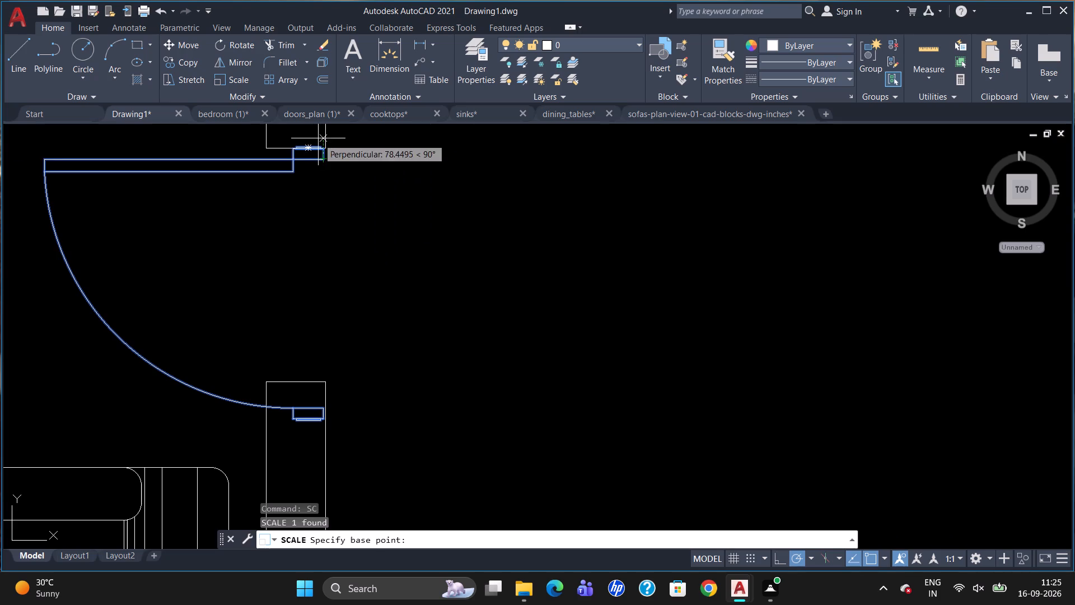
click(319, 143)
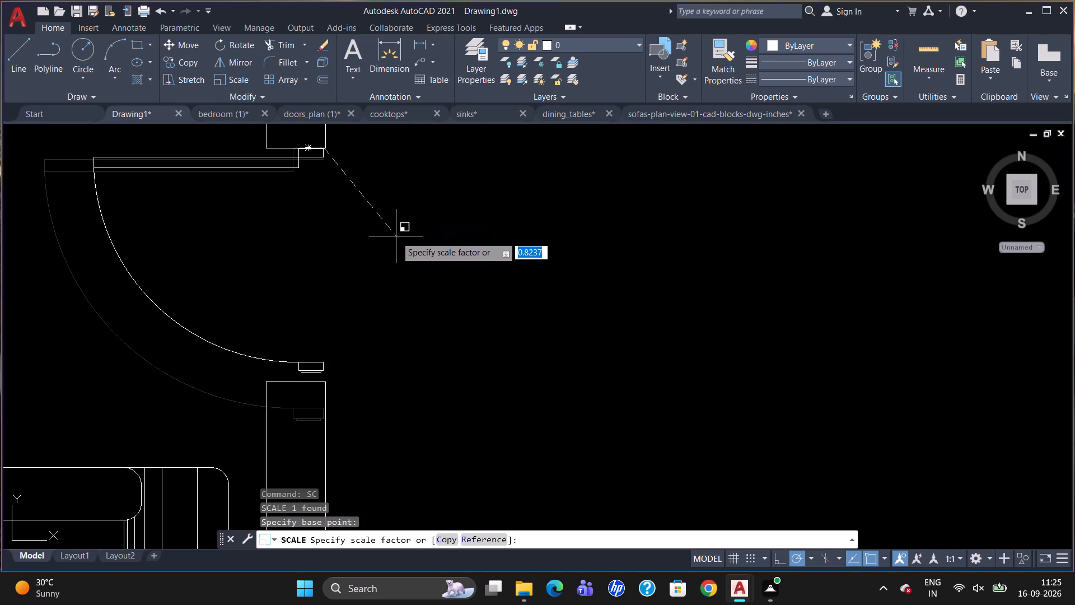
click(396, 243)
scroll(564, 254, down, 3)
scroll(641, 245, down, 1)
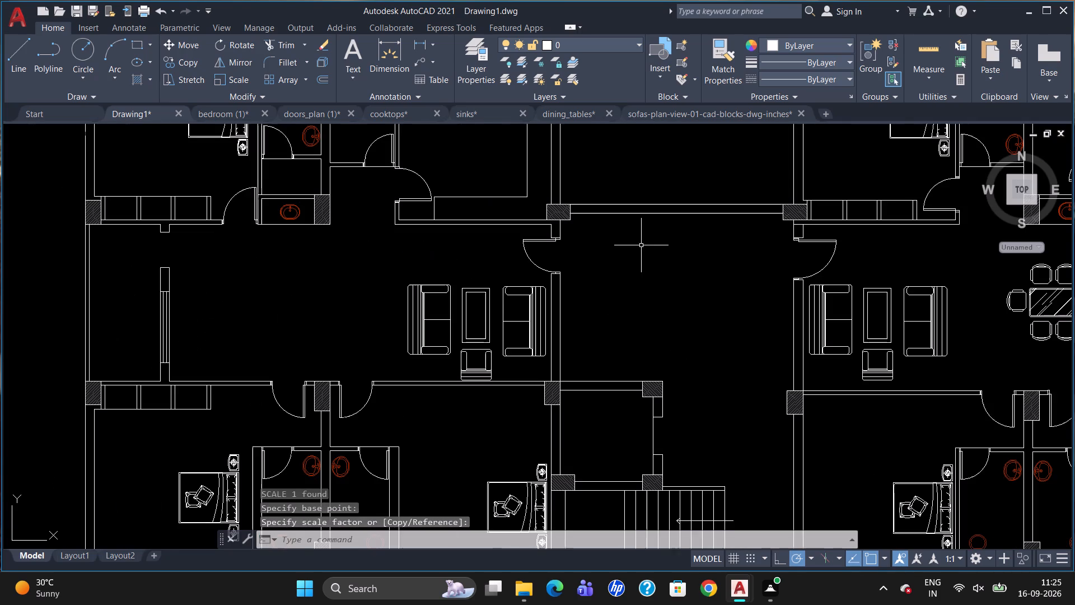
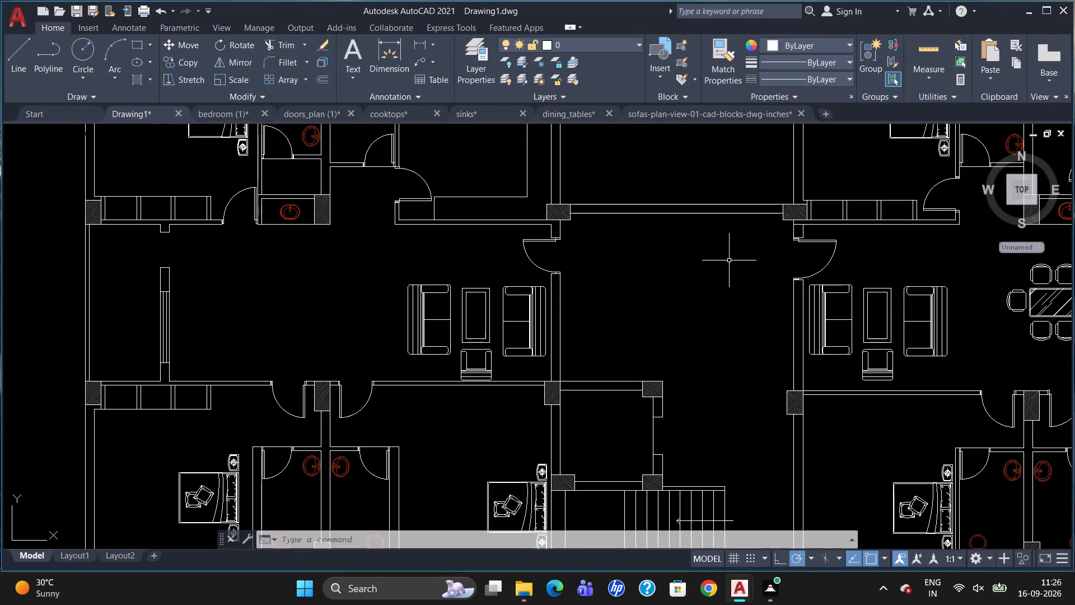
Copy the dining table set from the east flat into the west flat's hall, between the partition wall and the sofas.
scroll(730, 261, down, 2)
scroll(589, 260, up, 1)
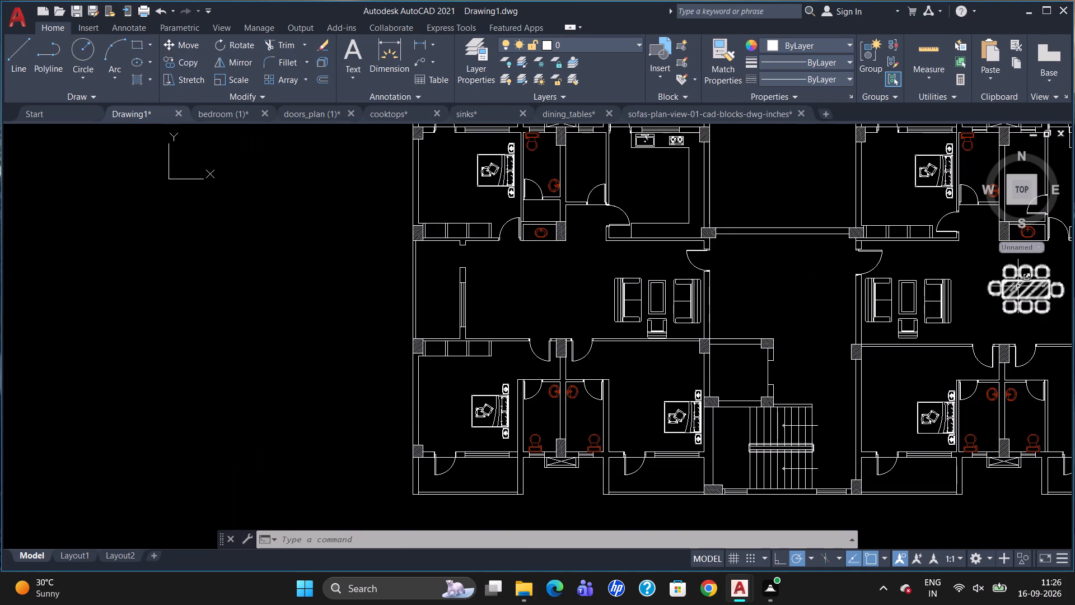
click(1018, 286)
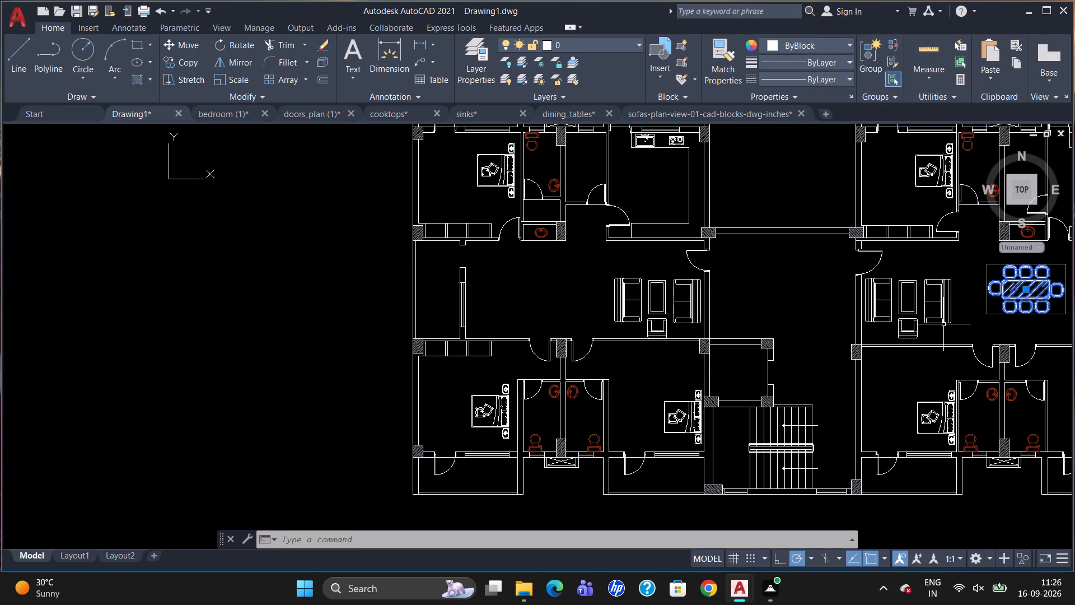
text(CO)
key(Return)
click(1022, 300)
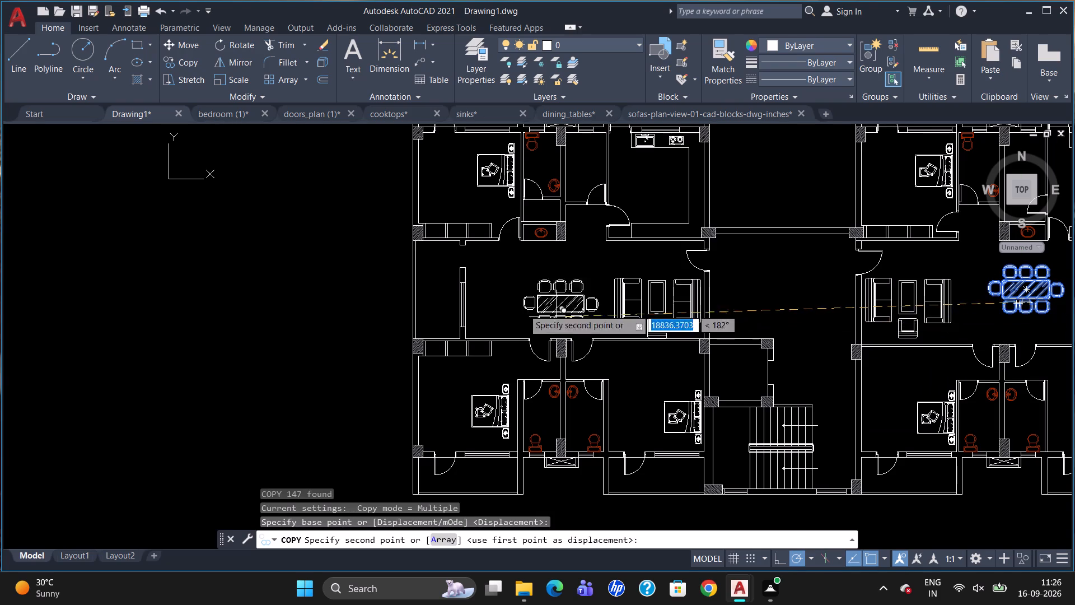
scroll(476, 301, up, 2)
click(553, 324)
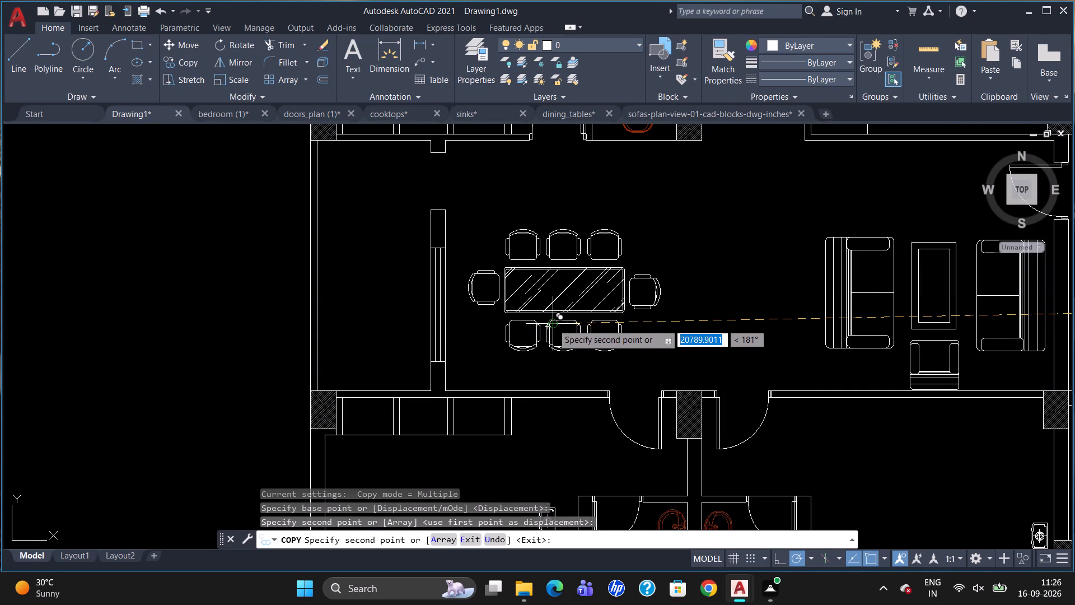
key(Escape)
scroll(549, 337, down, 2)
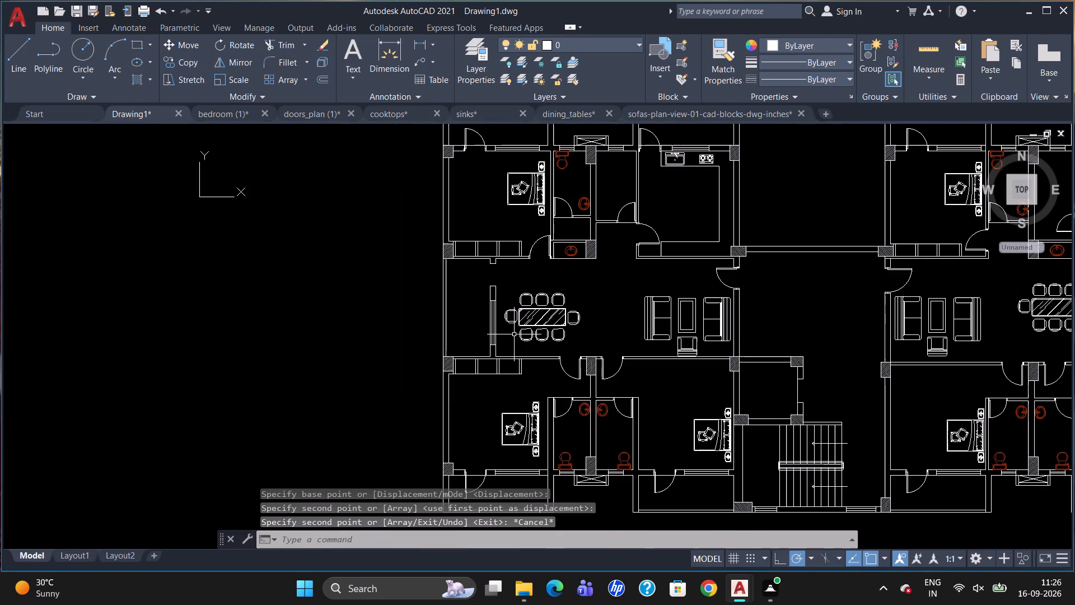
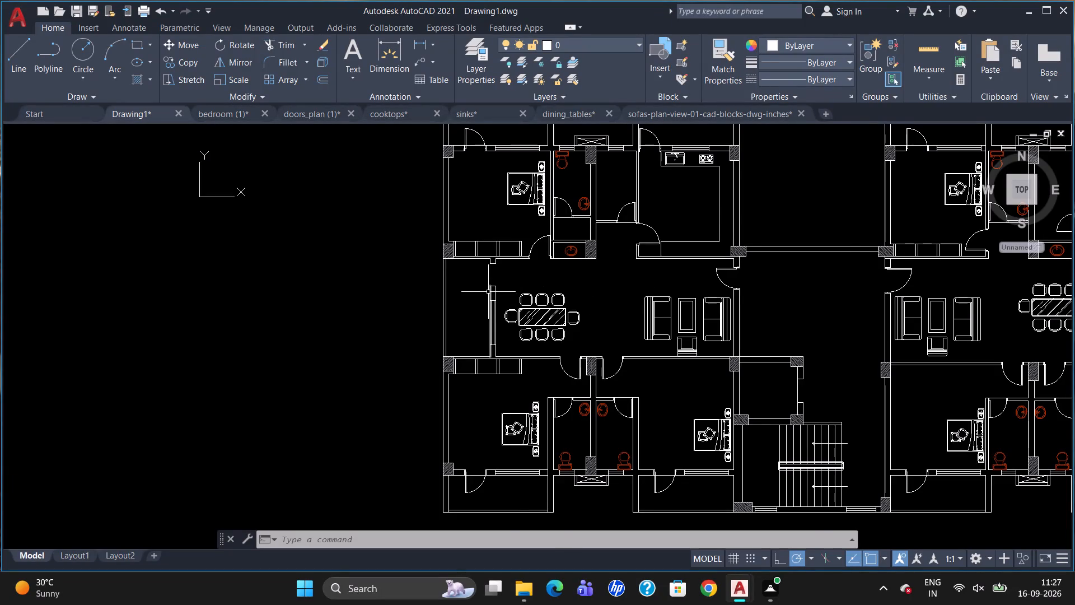
Copy the west flat's hall entrance door into the opening at the north end of the partition wall beside the dining table.
scroll(488, 291, up, 2)
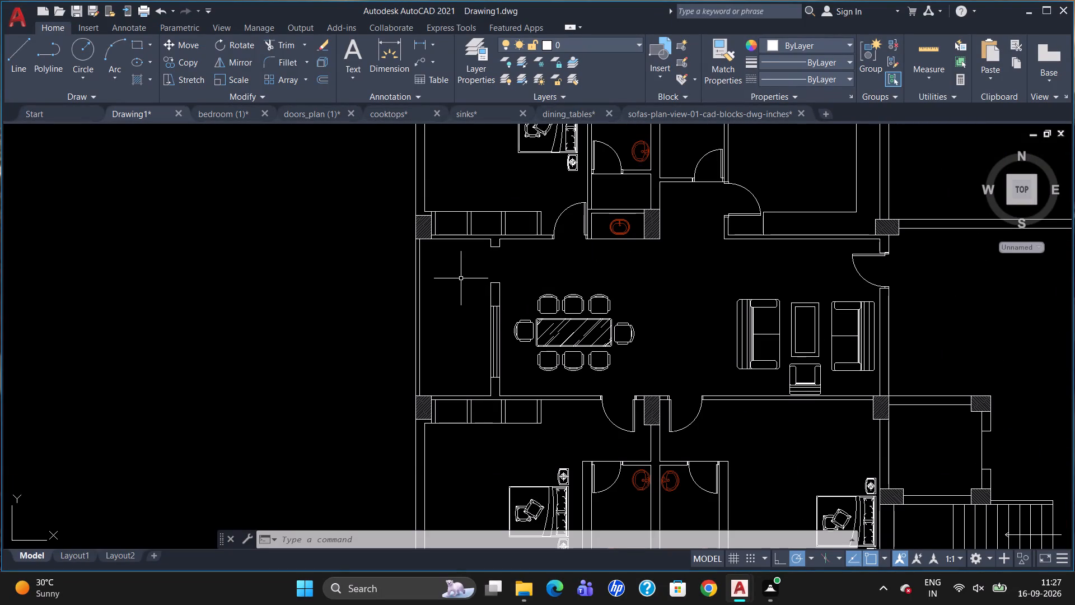
scroll(461, 274, down, 3)
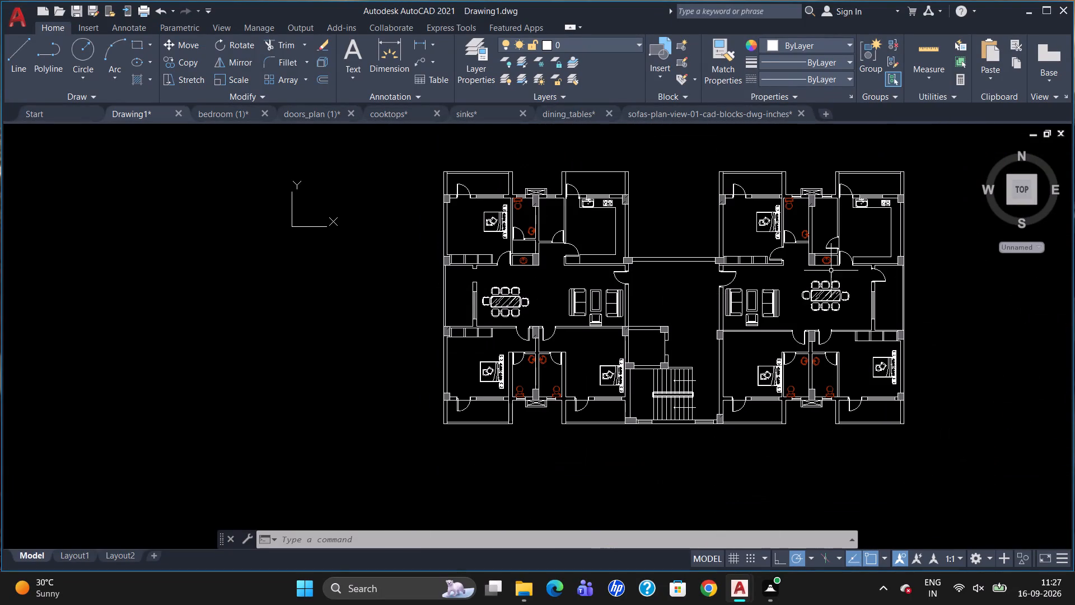
scroll(849, 278, up, 1)
scroll(735, 248, down, 1)
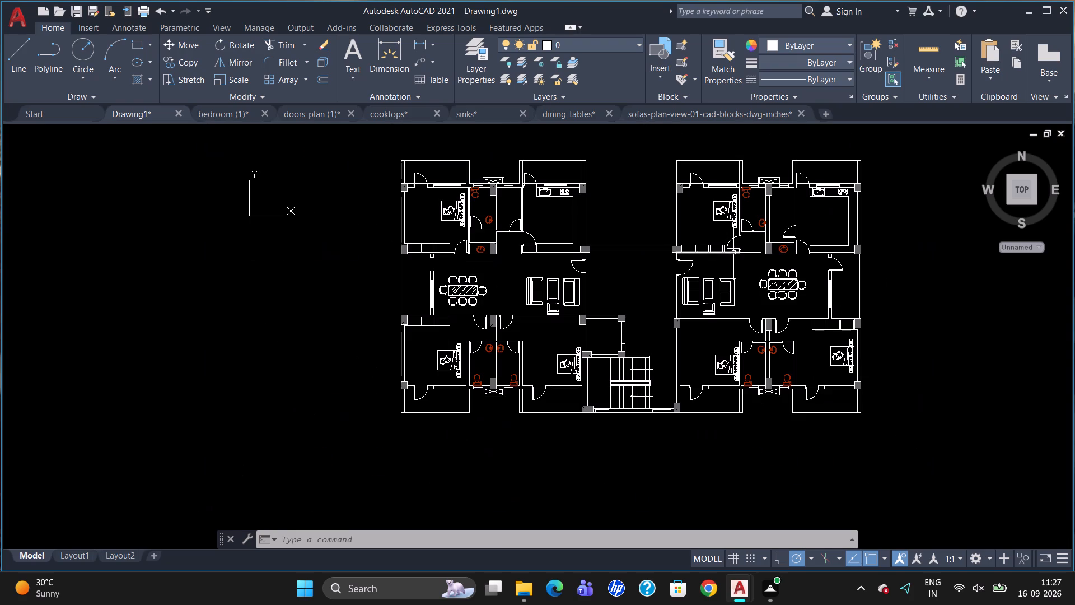
click(582, 259)
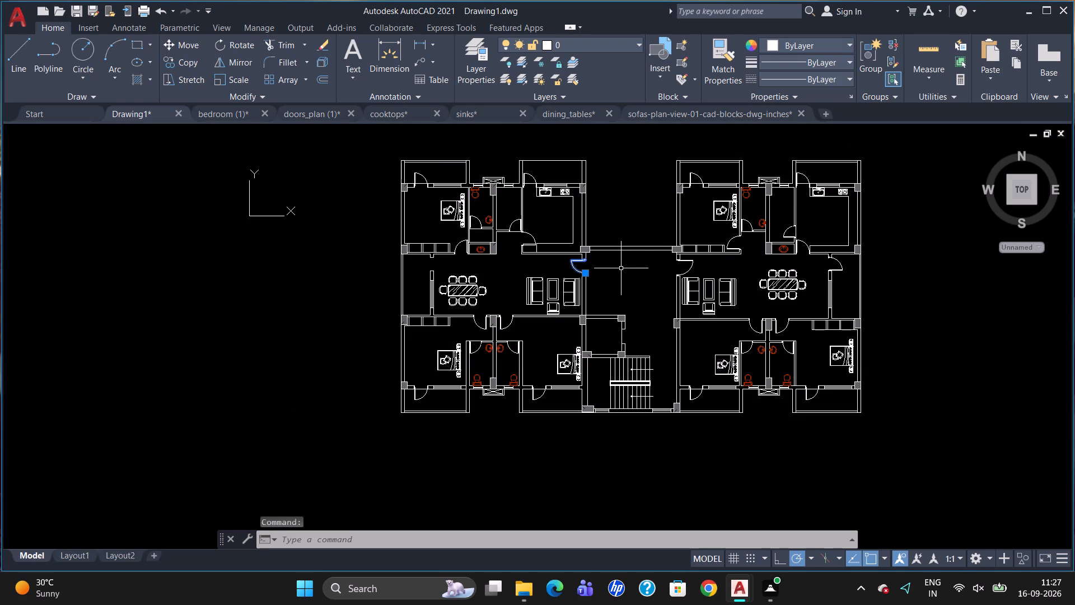
text(CO)
key(Return)
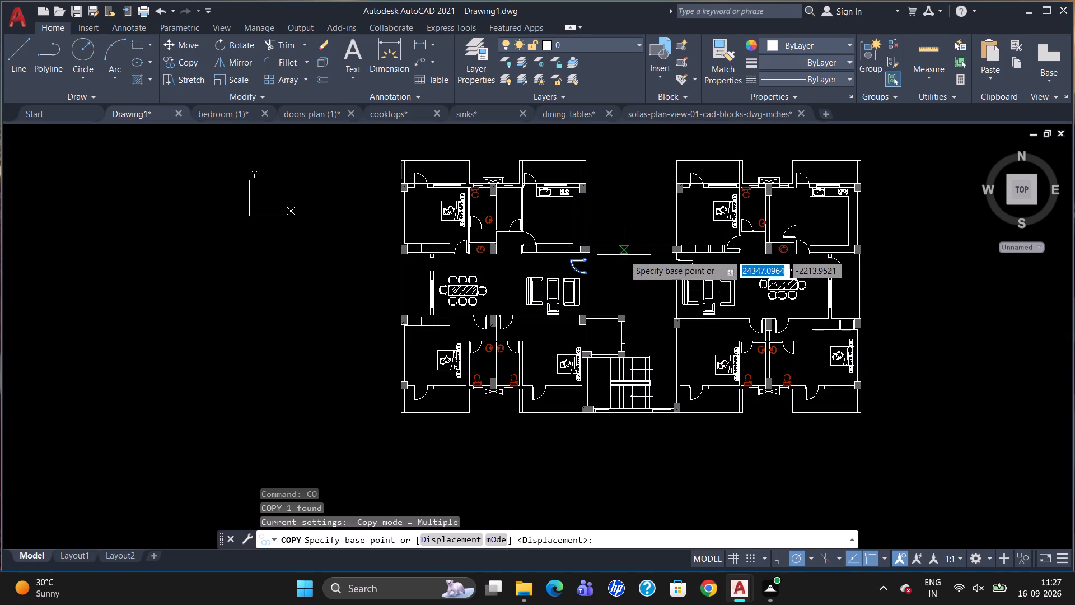
scroll(593, 268, up, 3)
click(565, 230)
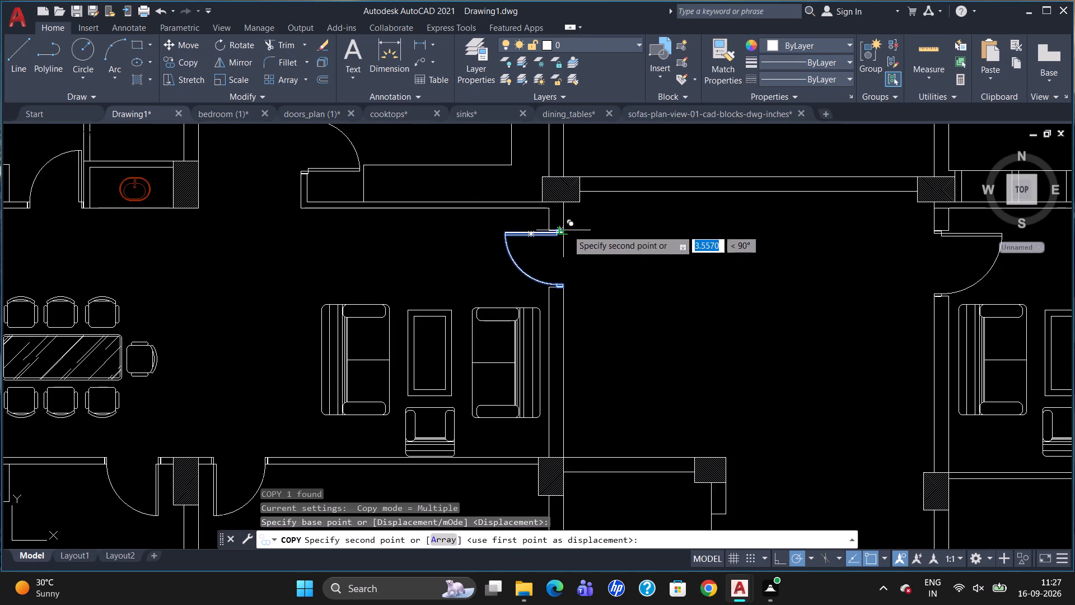
scroll(500, 241, down, 2)
scroll(281, 242, up, 3)
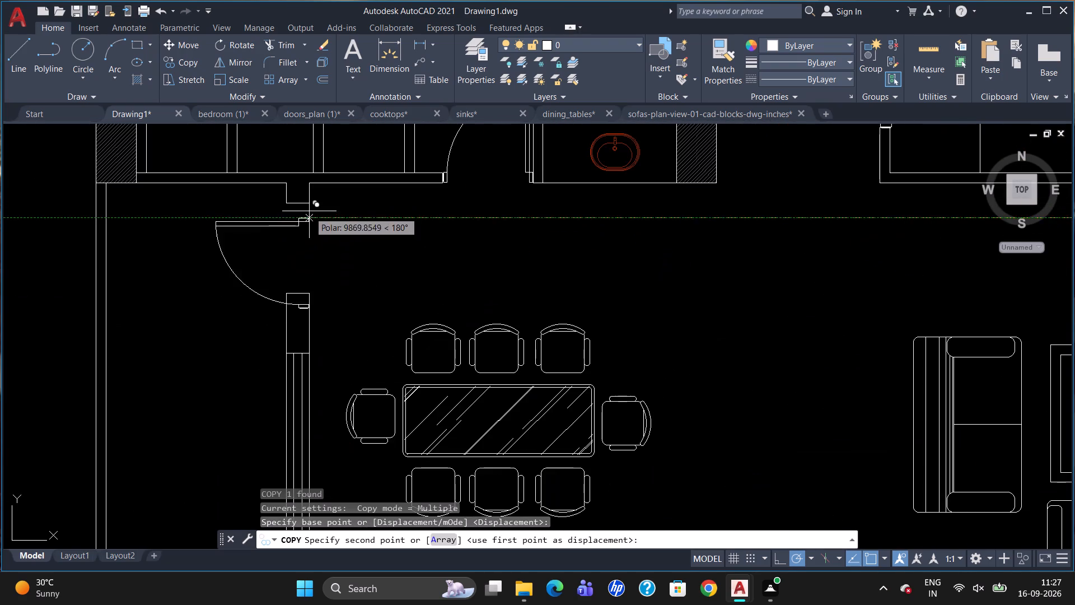
scroll(309, 211, up, 3)
click(307, 176)
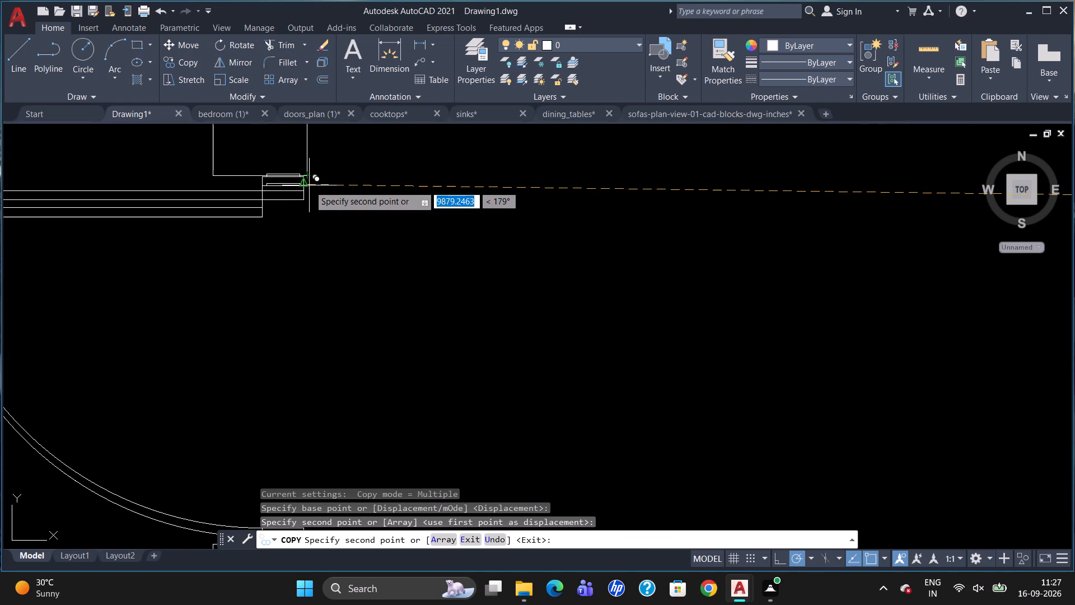
key(Escape)
key(Escape)
Add a vertical linear dimension for the depth of the east flat's southeast balcony, placed just inside its east wall.
scroll(399, 194, down, 2)
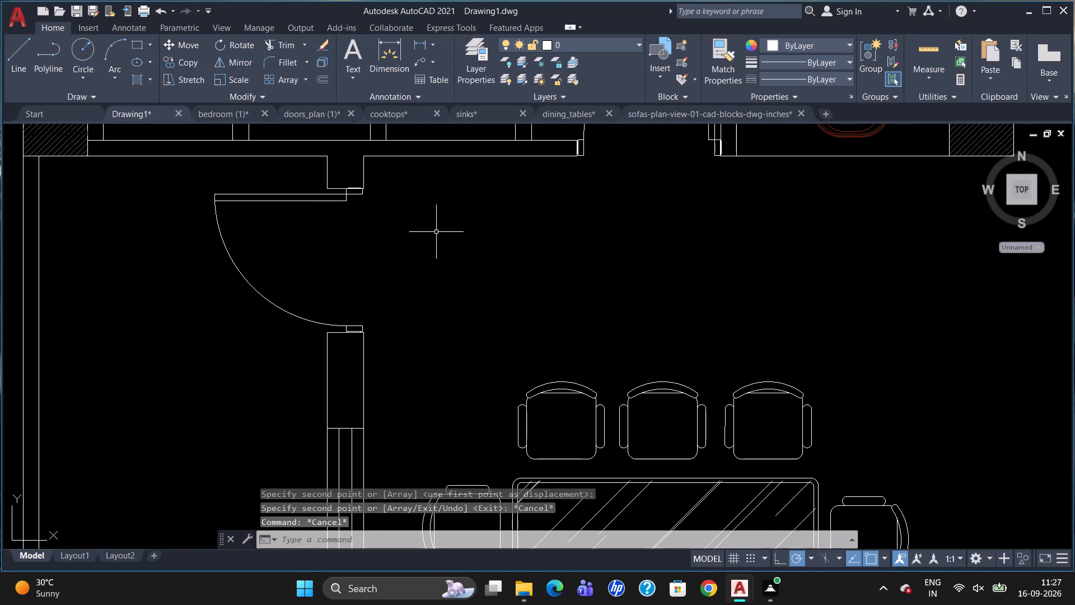
scroll(589, 235, down, 1)
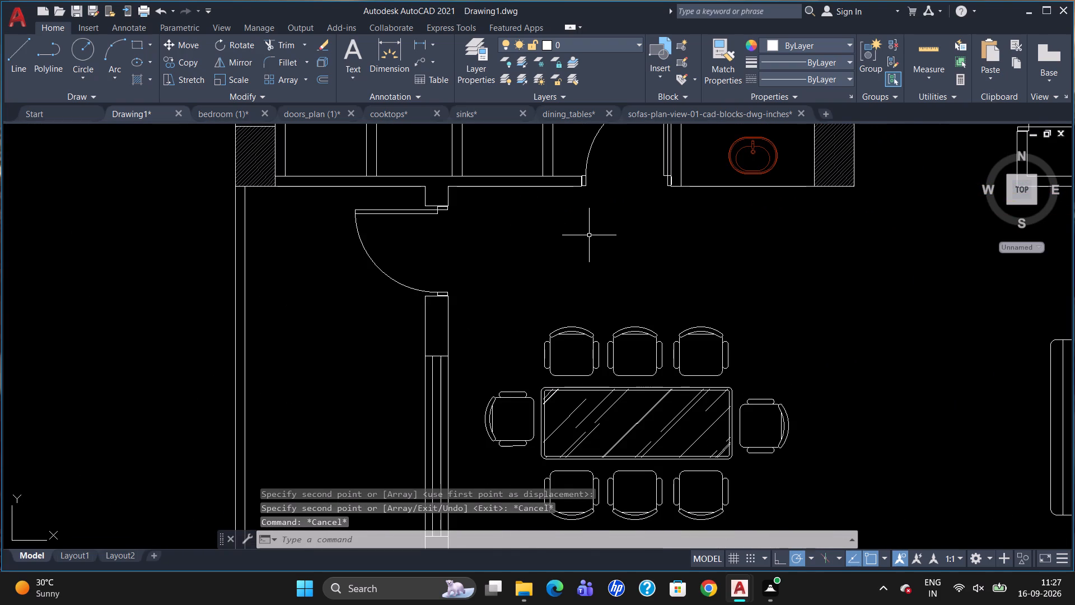
scroll(576, 229, down, 2)
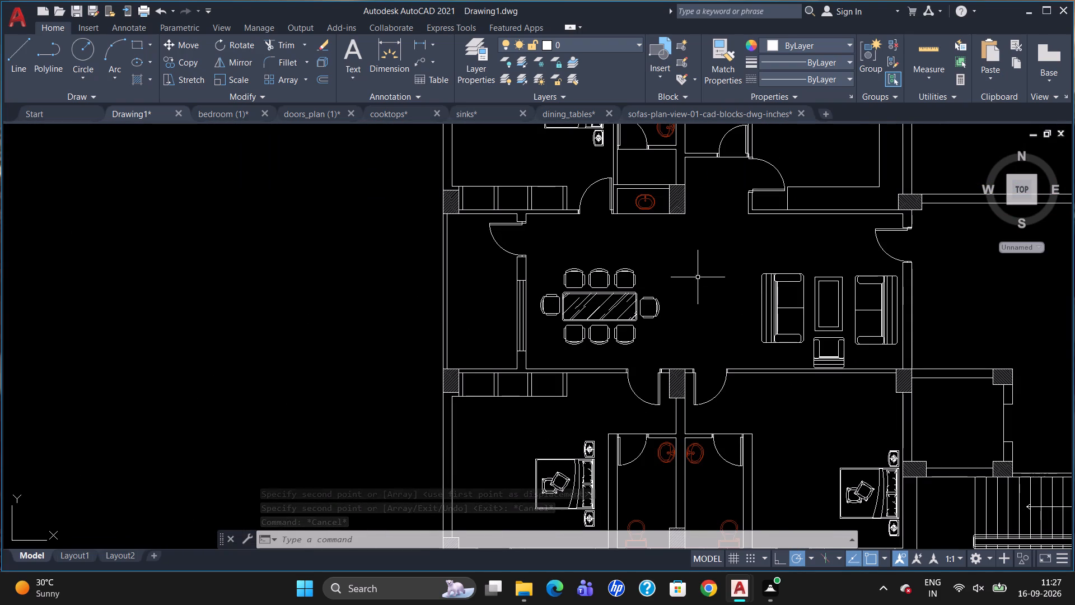
scroll(612, 295, down, 1)
scroll(828, 331, up, 1)
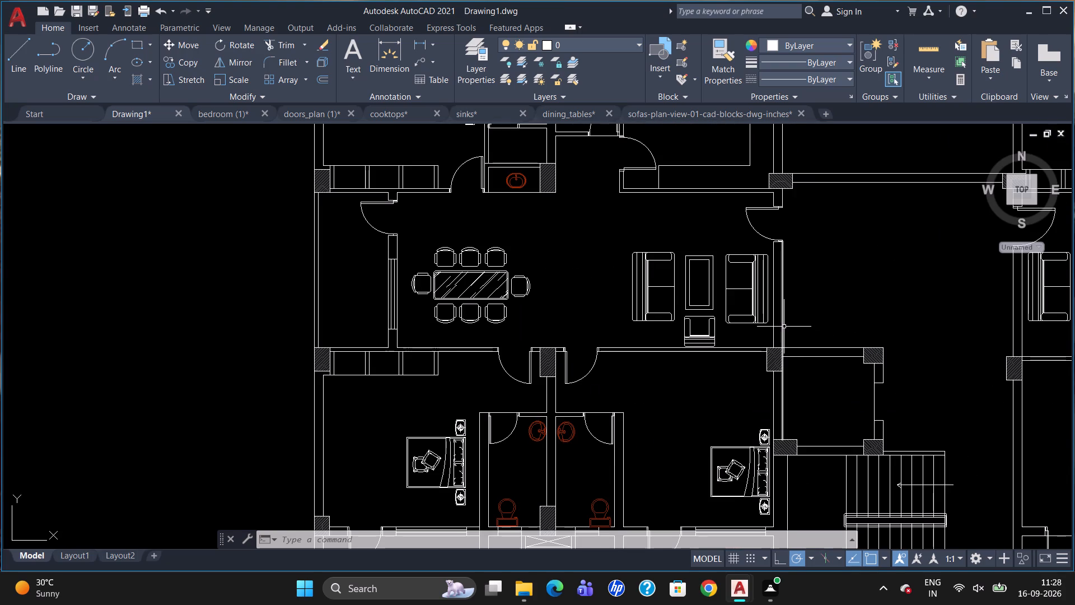
scroll(660, 291, down, 1)
scroll(559, 269, down, 2)
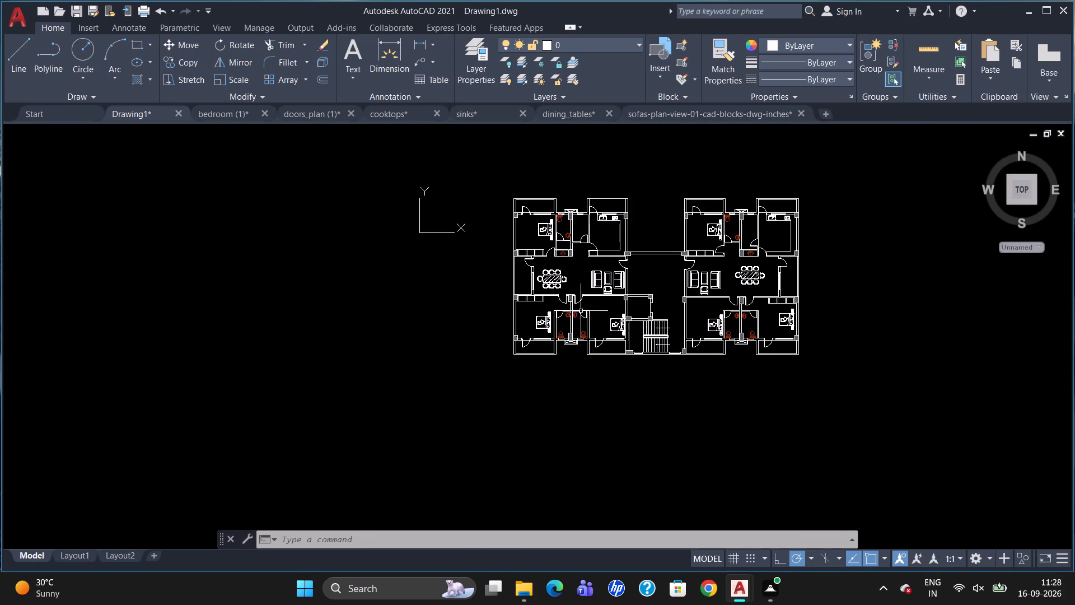
scroll(830, 319, up, 2)
scroll(721, 406, up, 2)
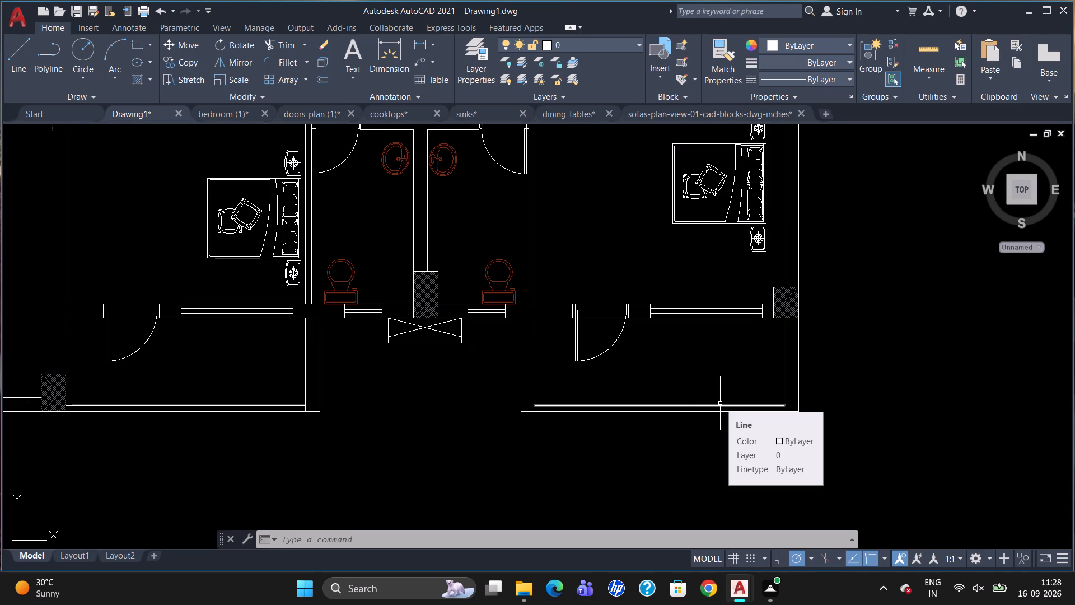
text(DLI)
key(Return)
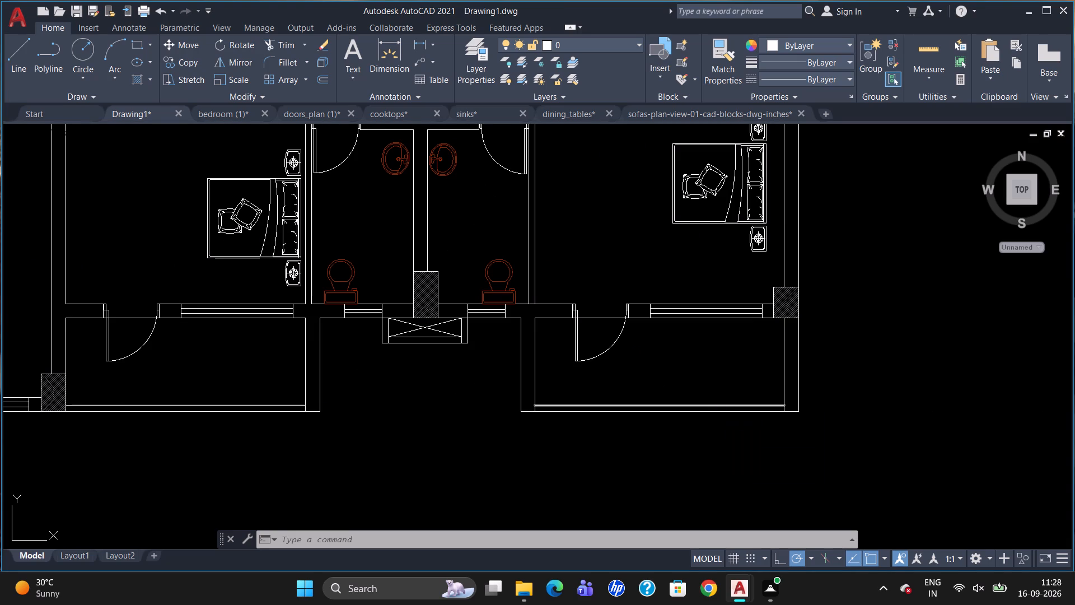
click(784, 411)
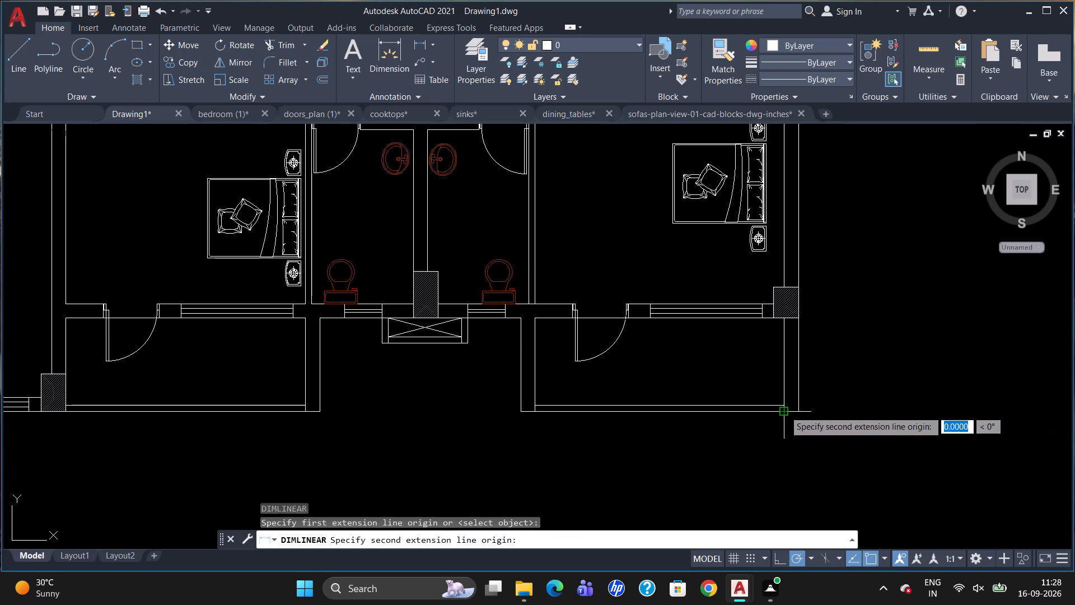
click(784, 316)
click(766, 328)
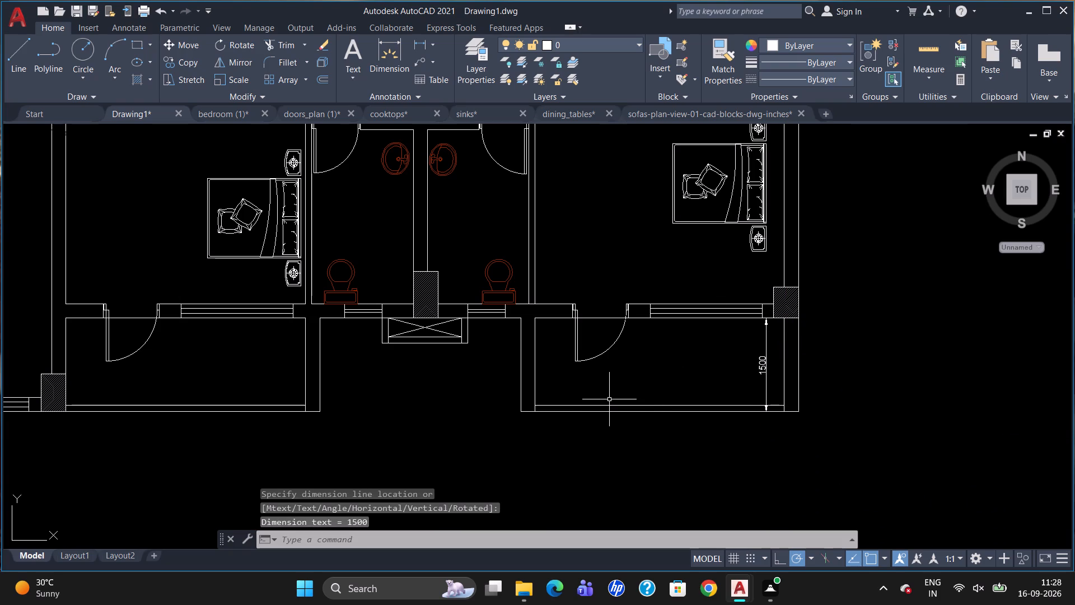
Add the multiline text BALCONY with a text height of 100 inside the east flat's southeast balcony and save it.
key(t)
key(Return)
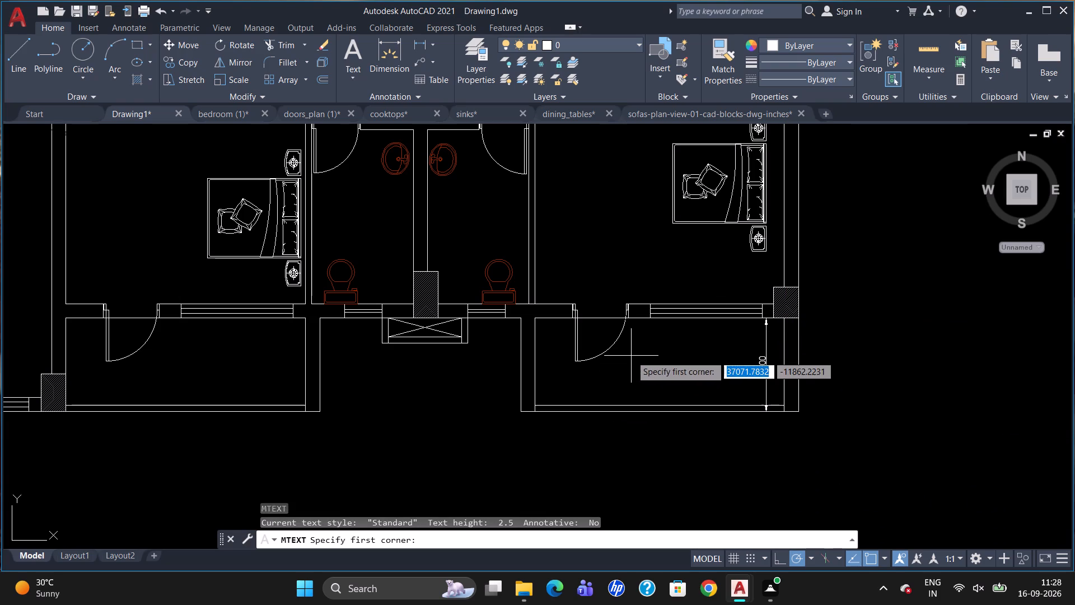
click(631, 356)
click(704, 371)
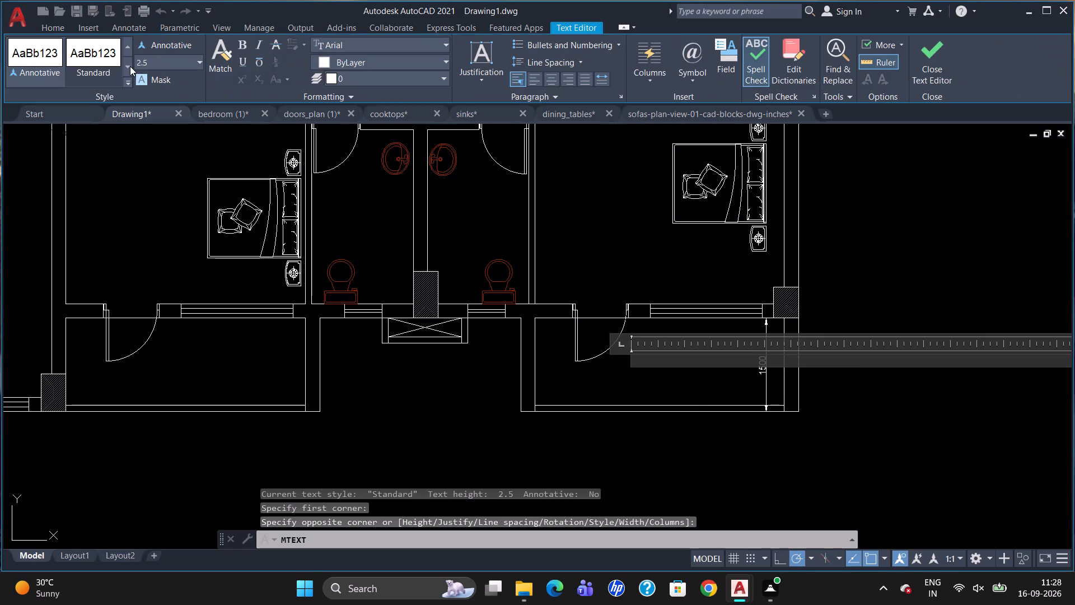
click(150, 62)
key(BackSpace)
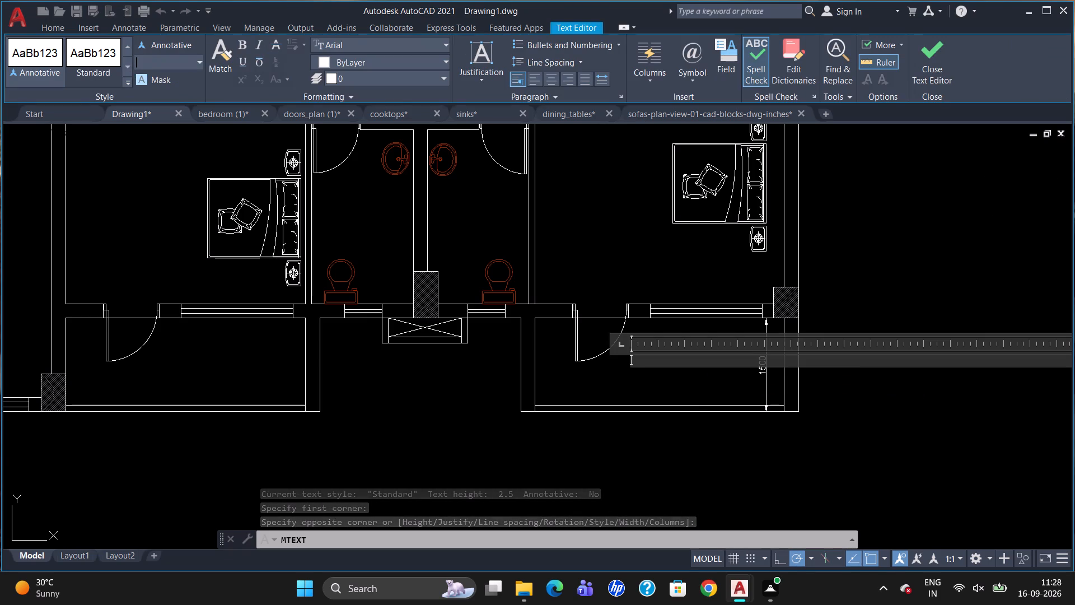
text(100)
key(Return)
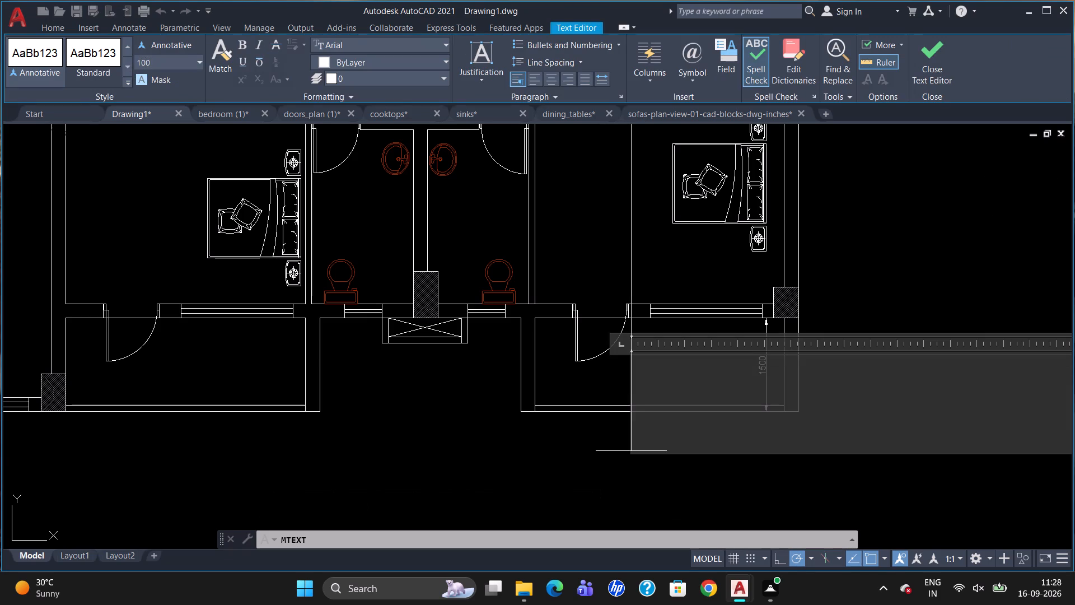
text(BALCONY)
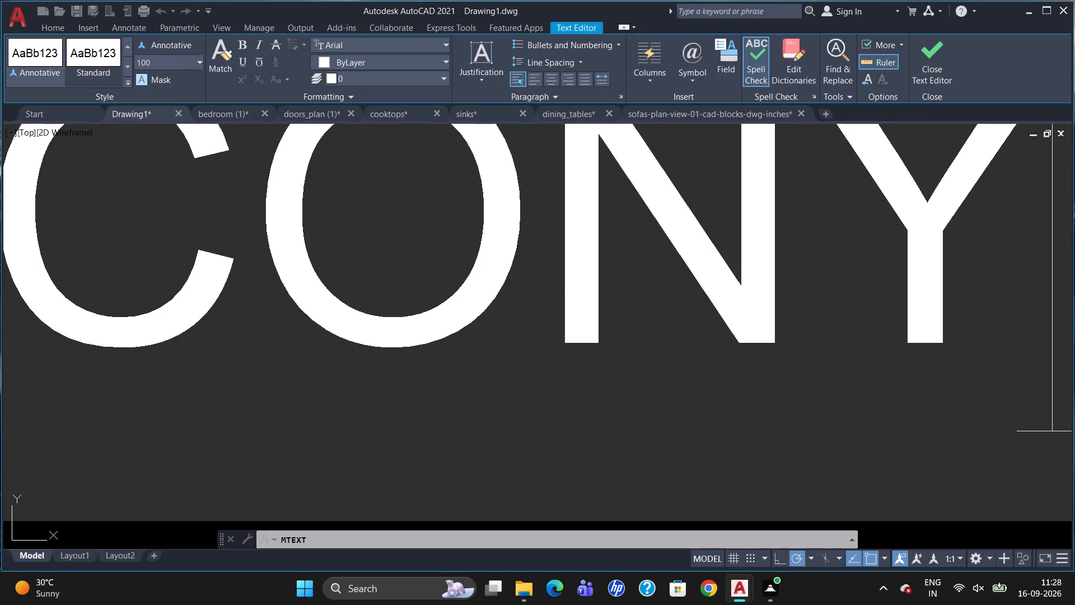
key(Escape)
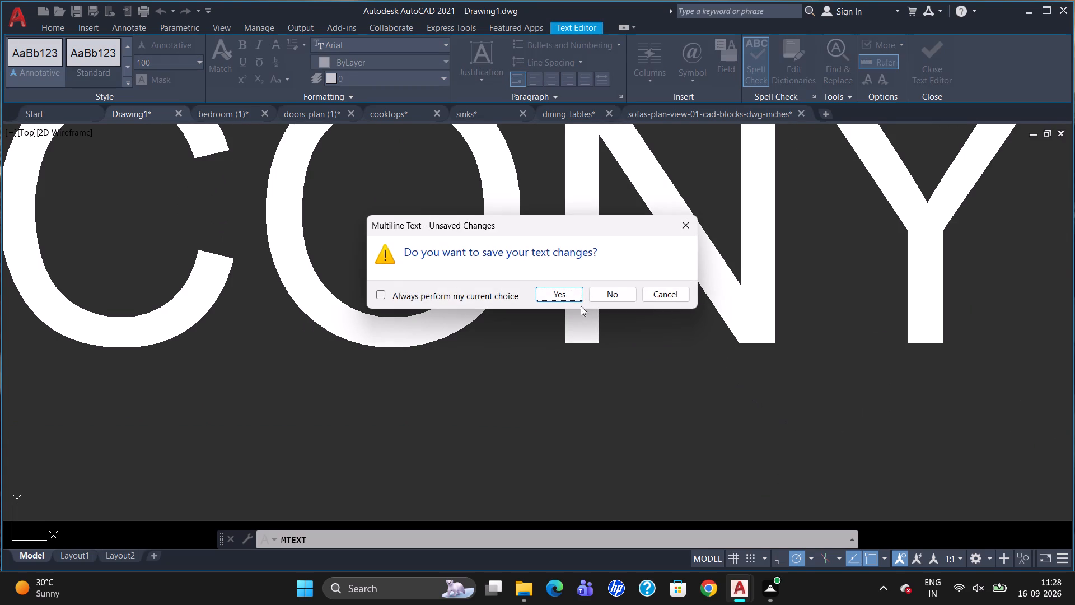
click(565, 291)
Copy the BALCONY label near the same balcony's outer wall, into the adjoining southeast bedroom and into that bedroom's wardrobe.
scroll(766, 310, down, 3)
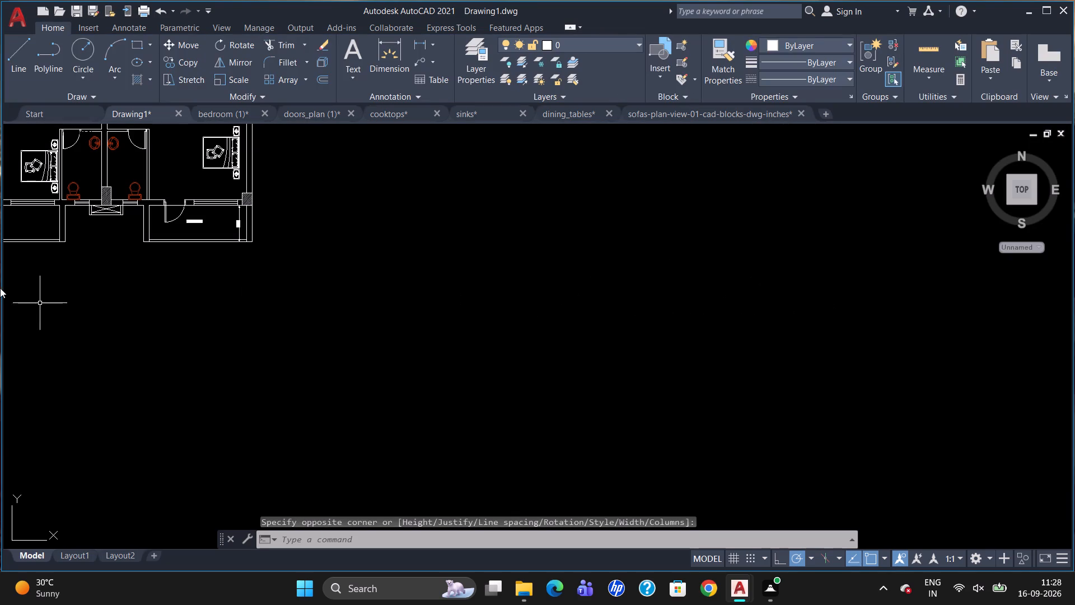
scroll(45, 206, up, 3)
scroll(595, 266, down, 1)
scroll(482, 288, up, 1)
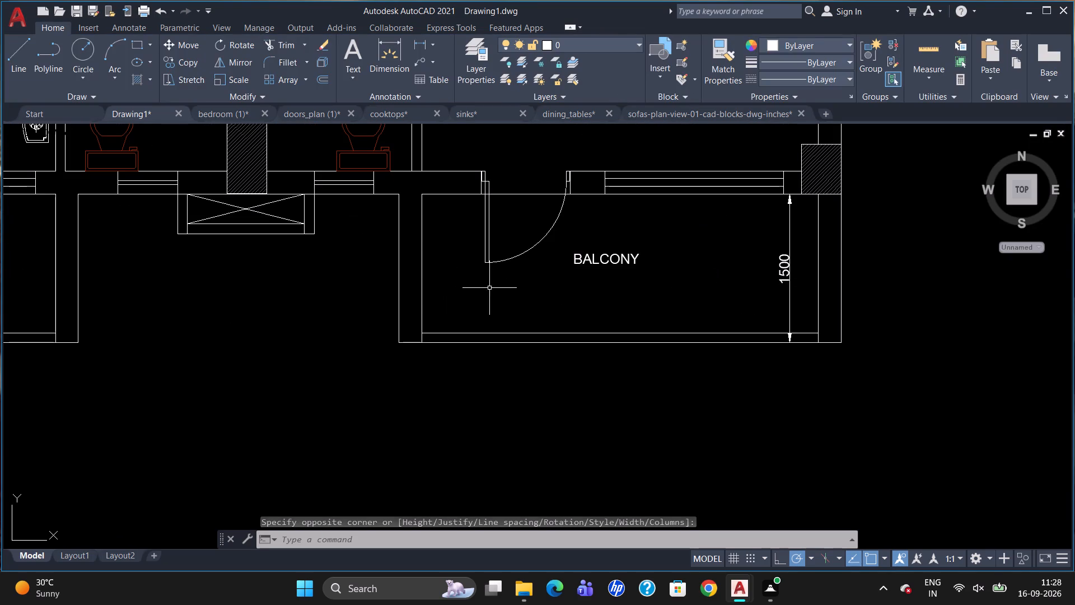
click(588, 260)
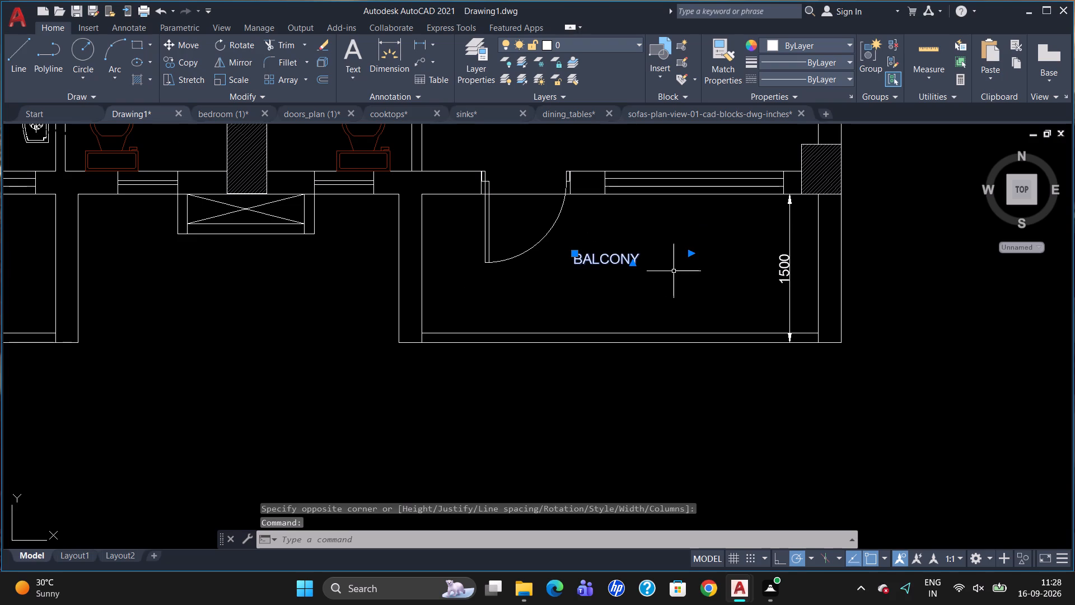
text(CO)
key(Return)
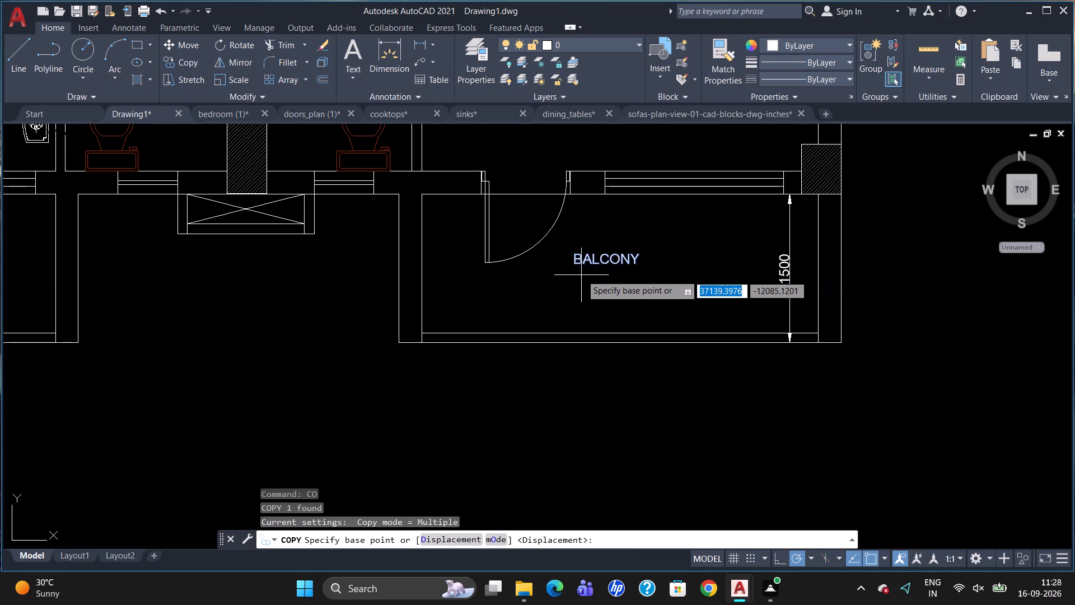
click(577, 265)
scroll(629, 319, up, 3)
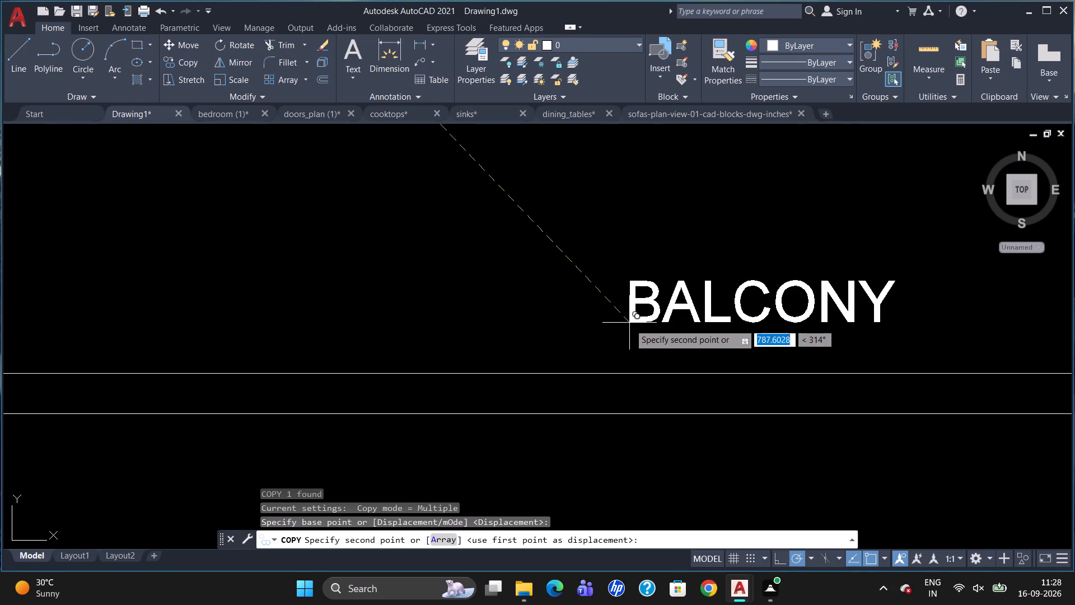
click(632, 333)
scroll(589, 378, down, 4)
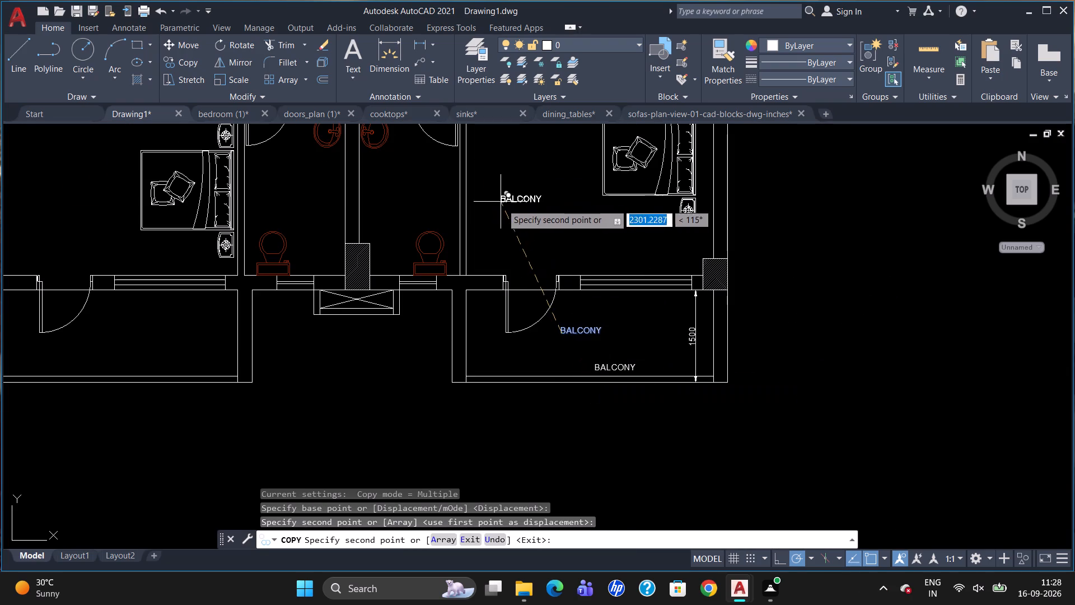
scroll(503, 234, down, 2)
scroll(490, 199, up, 4)
click(554, 231)
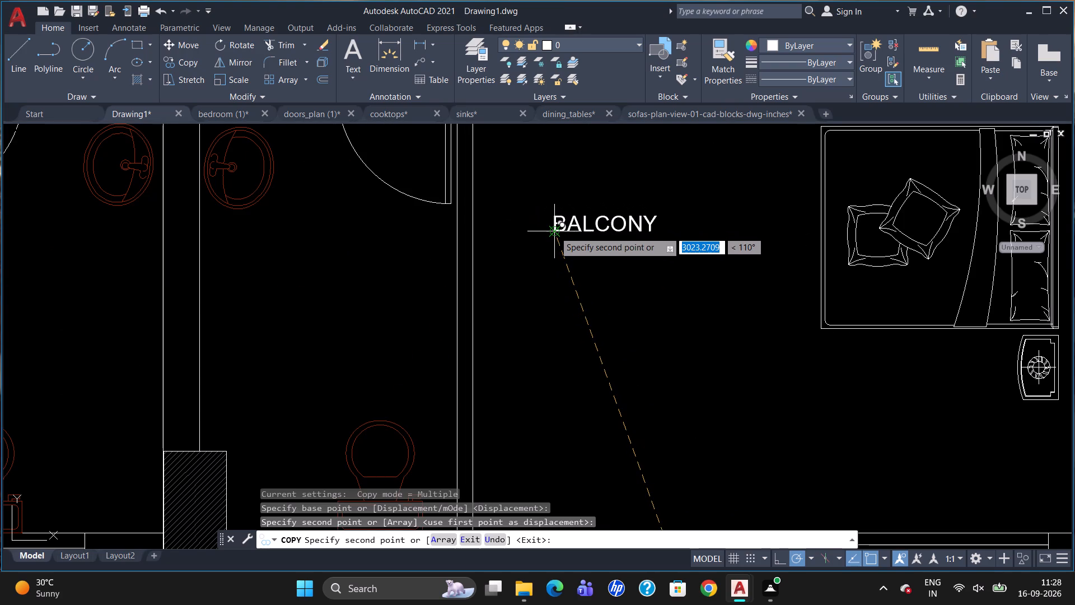
scroll(563, 263, down, 3)
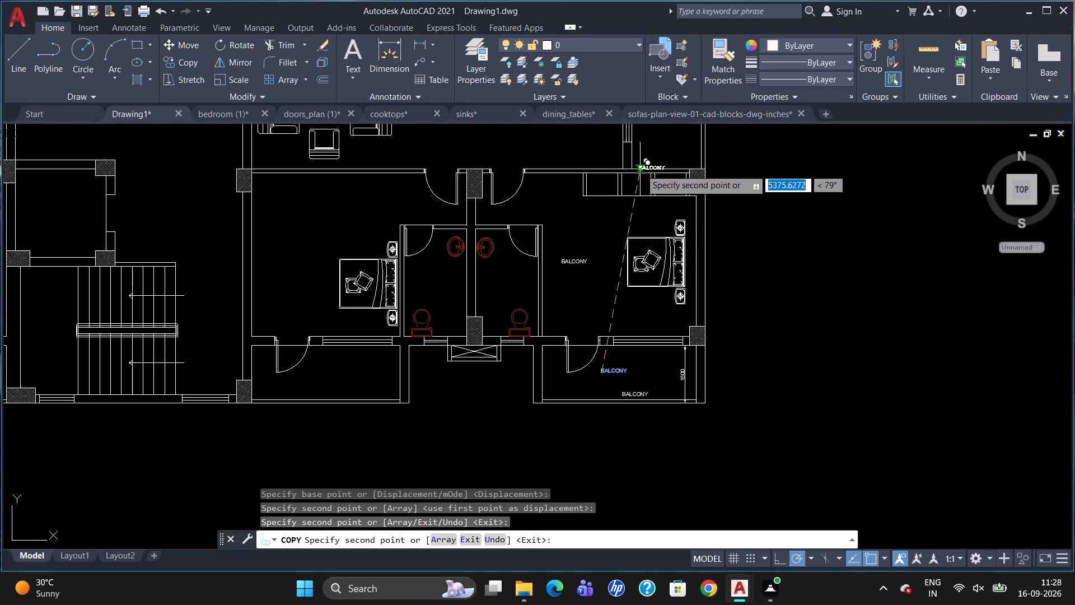
scroll(641, 170, up, 3)
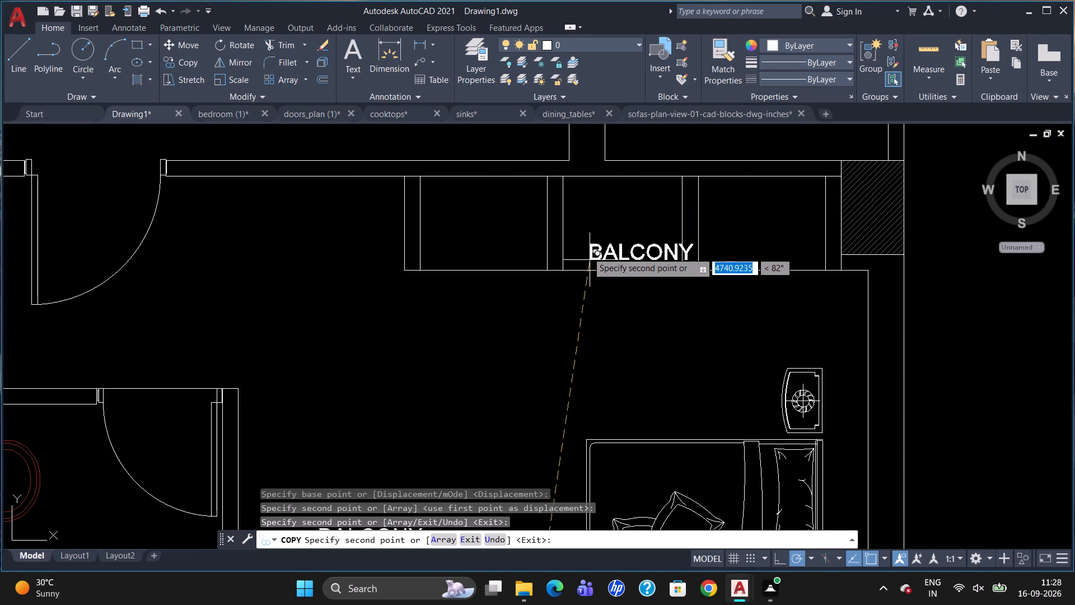
click(578, 230)
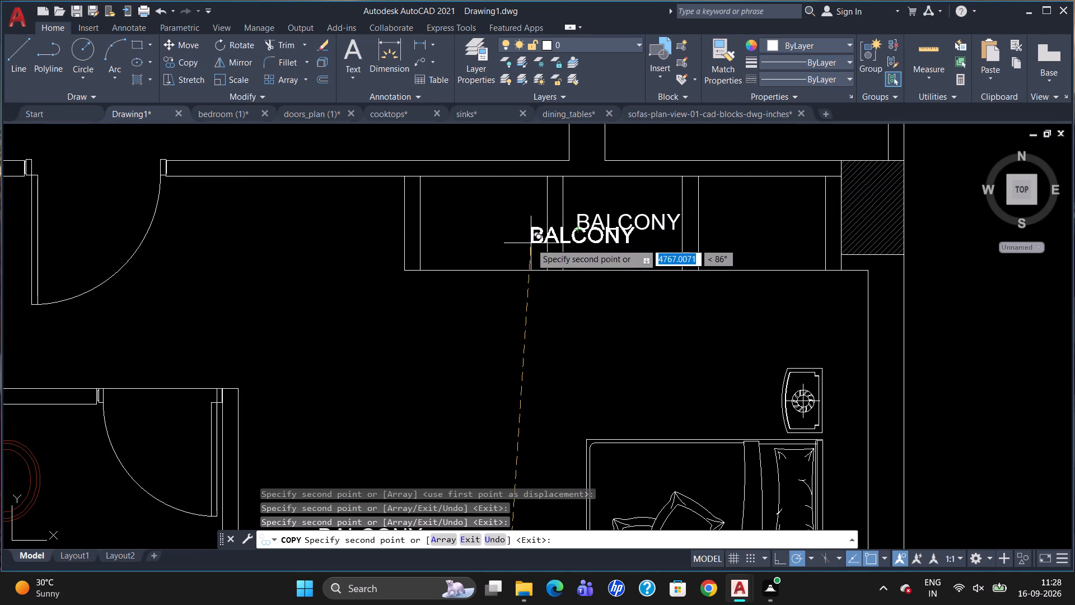
scroll(520, 236, down, 2)
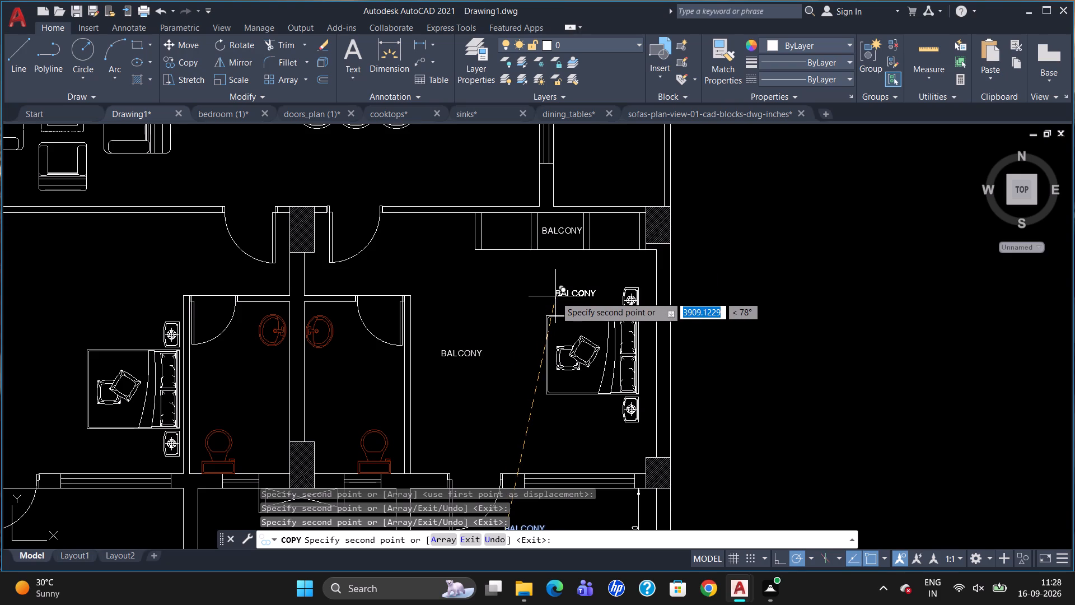
key(Escape)
scroll(690, 296, down, 1)
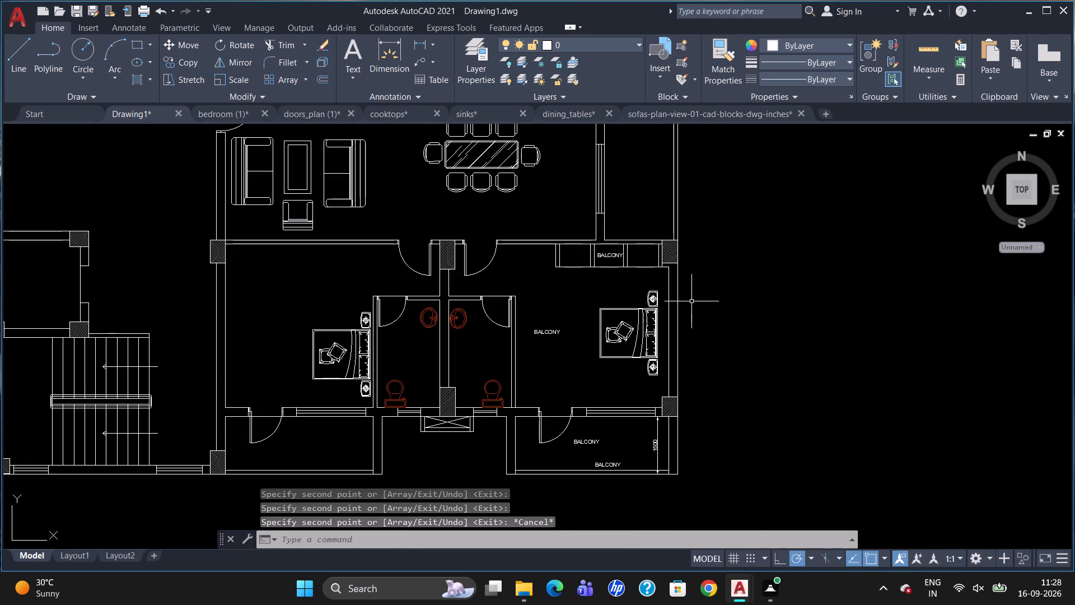
Change the copied BALCONY label beside the southeast balcony's outer wall to read SS RAILING.
scroll(539, 274, up, 1)
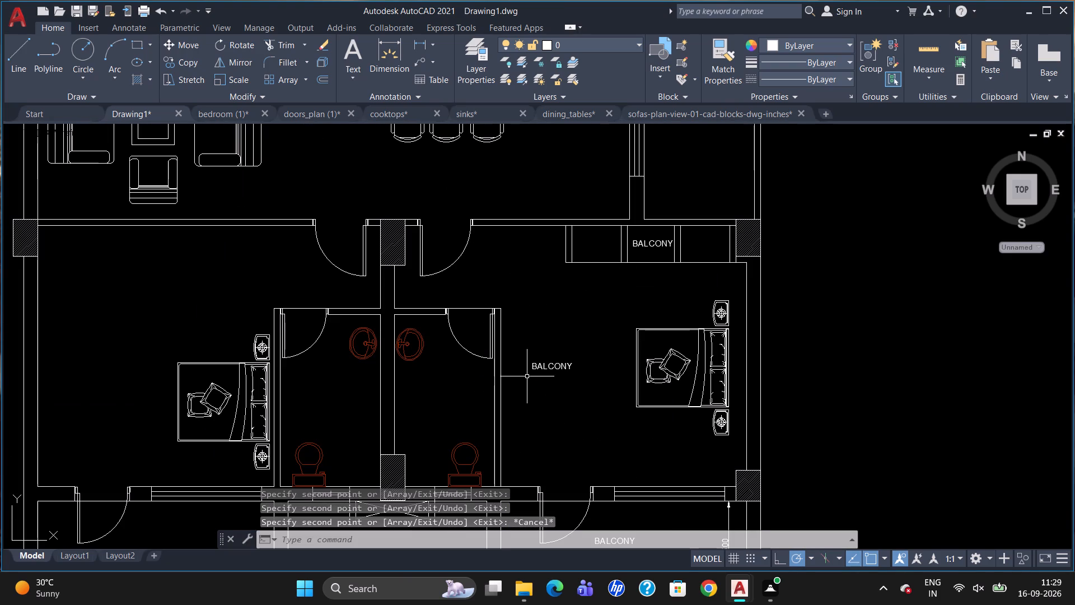
scroll(637, 300, down, 1)
scroll(638, 500, up, 2)
double_click(652, 434)
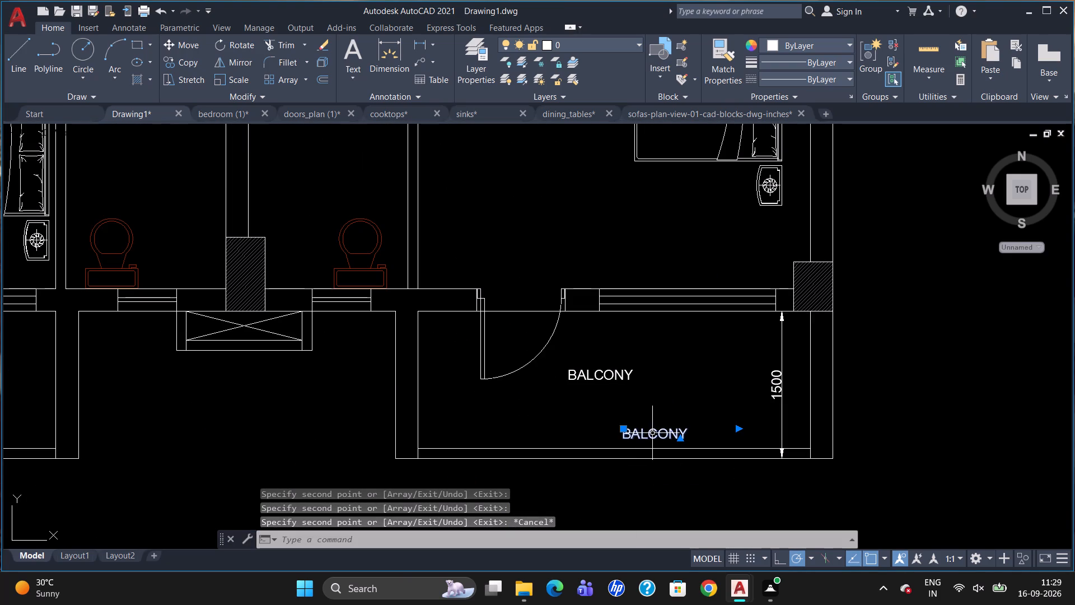
drag(711, 432, 592, 443)
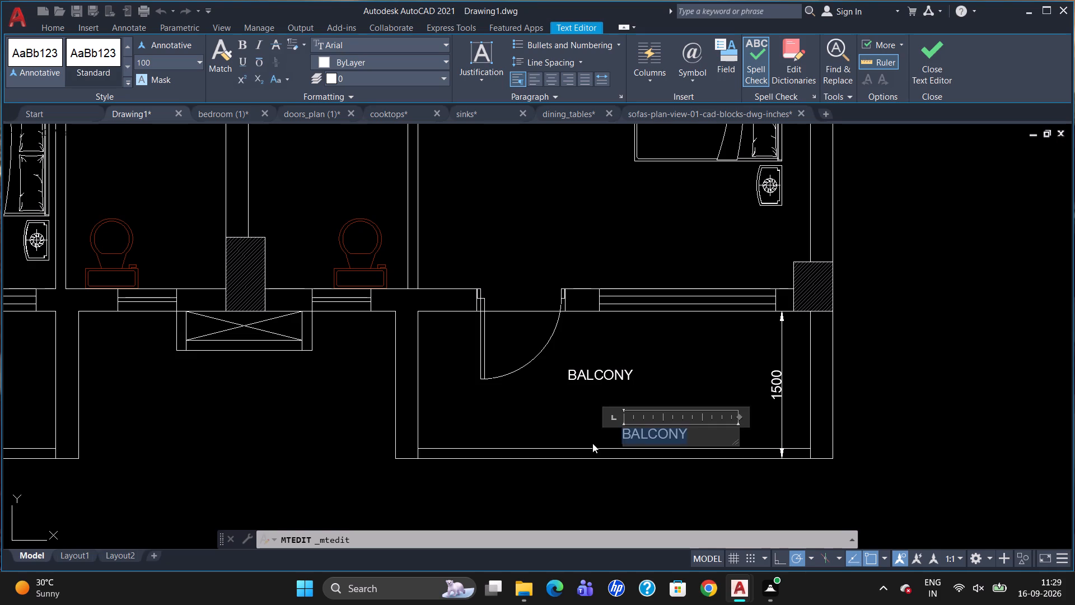
key(Delete)
text(SS)
key(space)
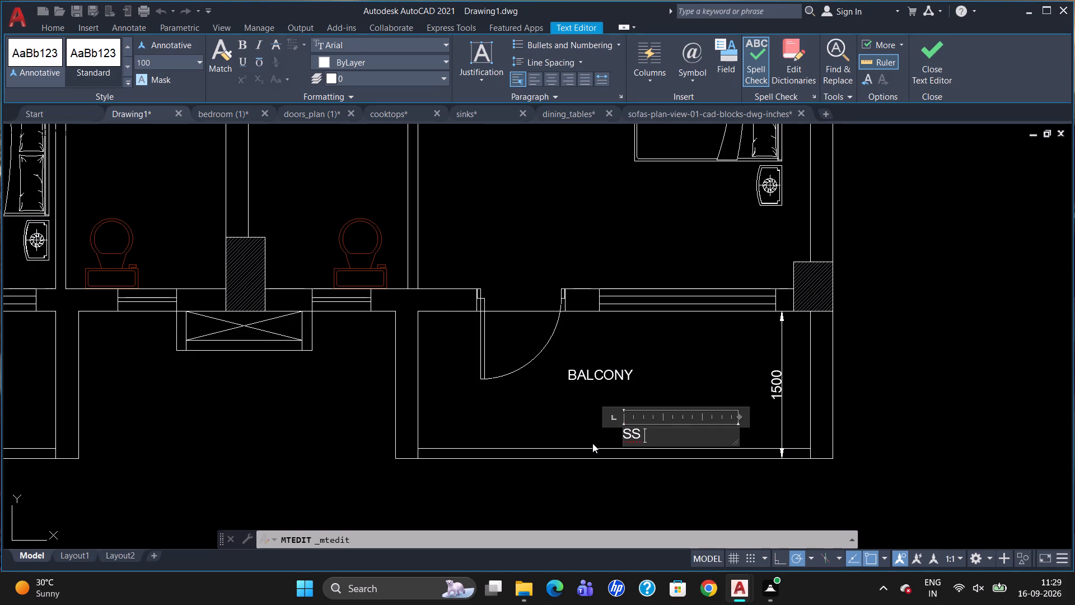
text(RAILING)
click(519, 422)
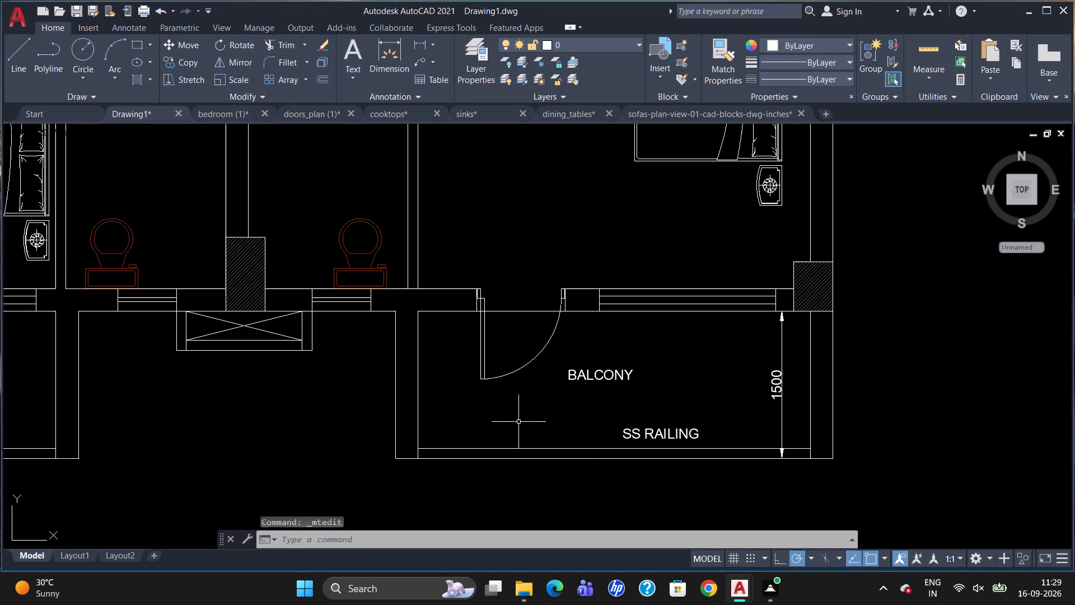
Add a horizontal linear dimension from the southeast balcony's inner northwest corner to the near jamb of its door, placed inside the balcony.
text(DLI)
key(Return)
click(418, 310)
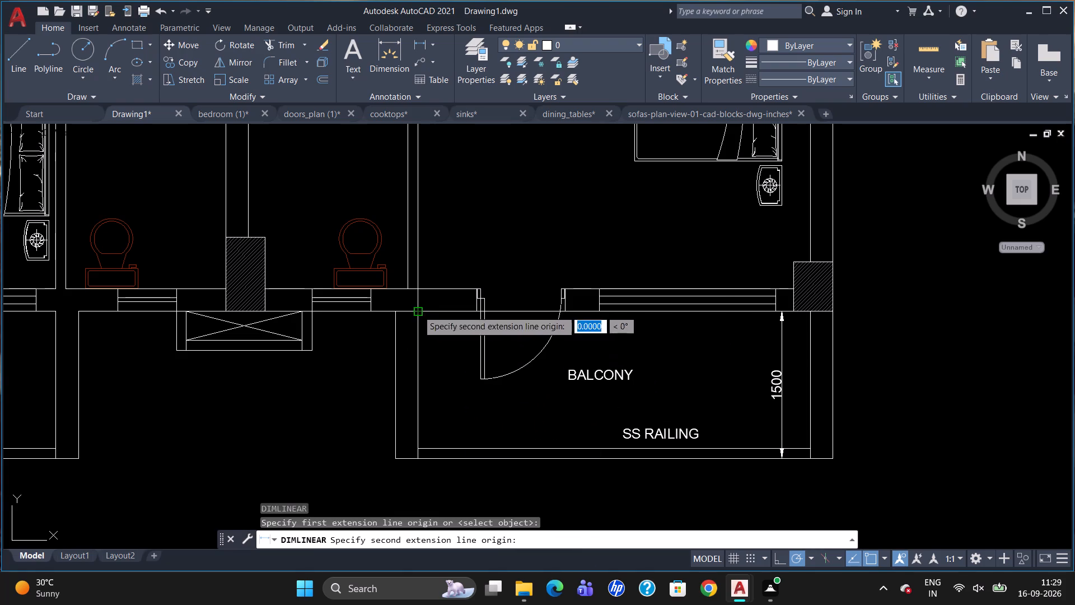
scroll(477, 308, up, 3)
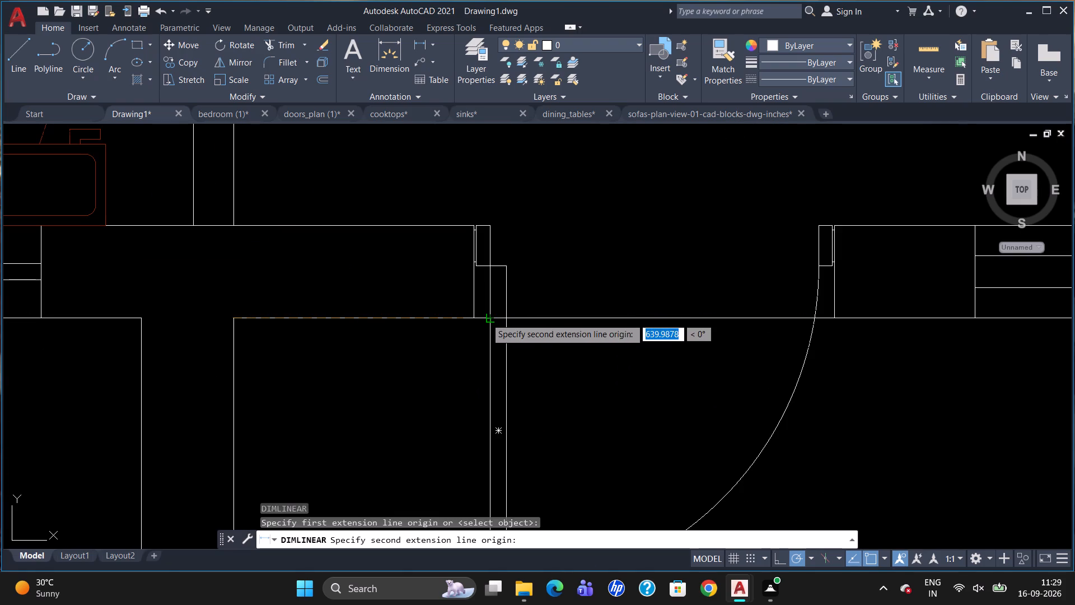
click(471, 313)
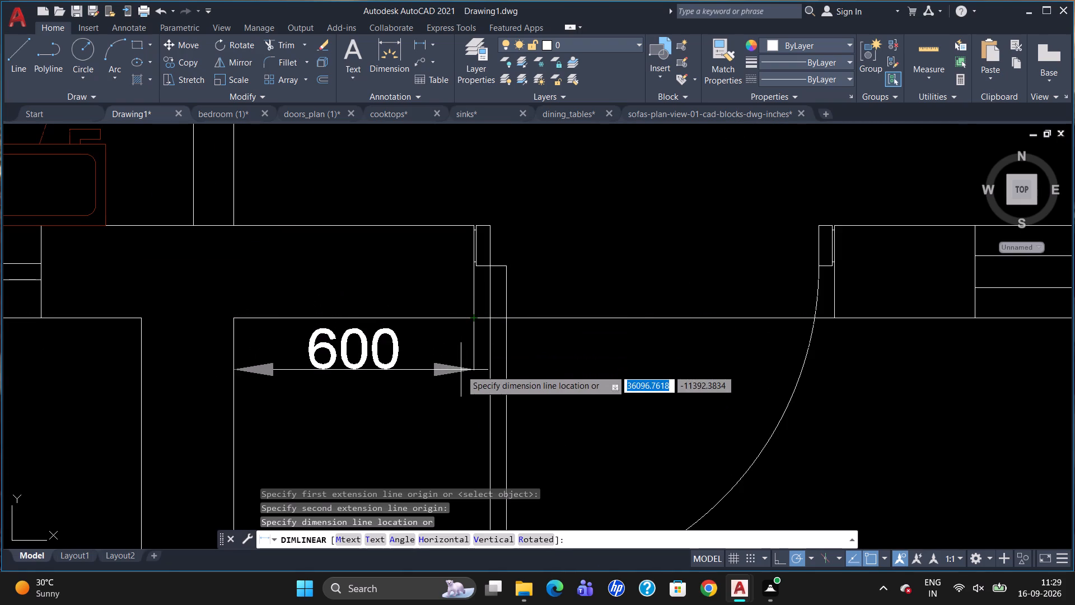
click(460, 370)
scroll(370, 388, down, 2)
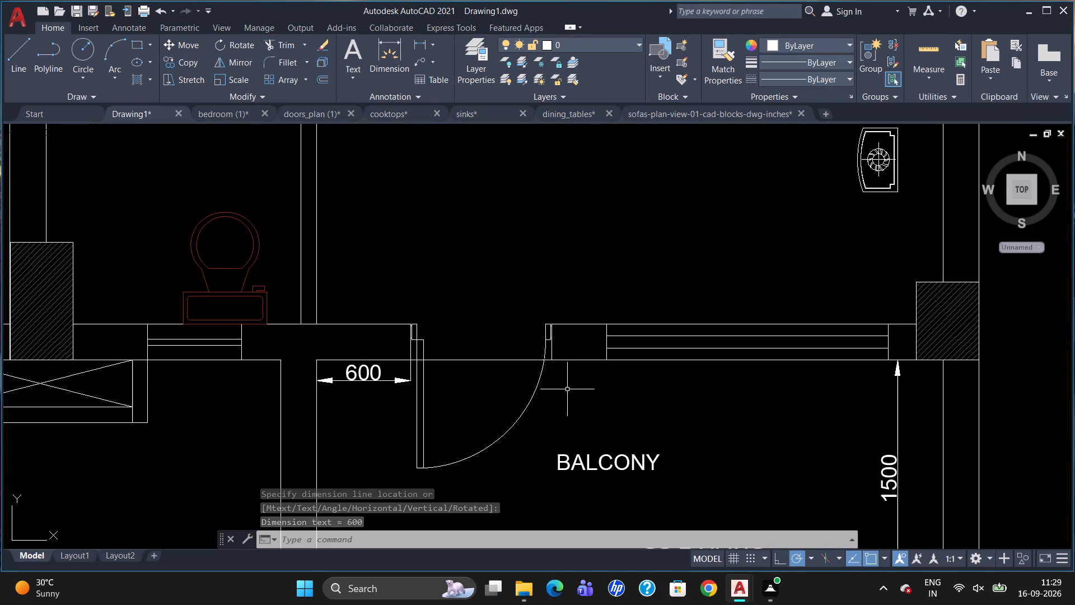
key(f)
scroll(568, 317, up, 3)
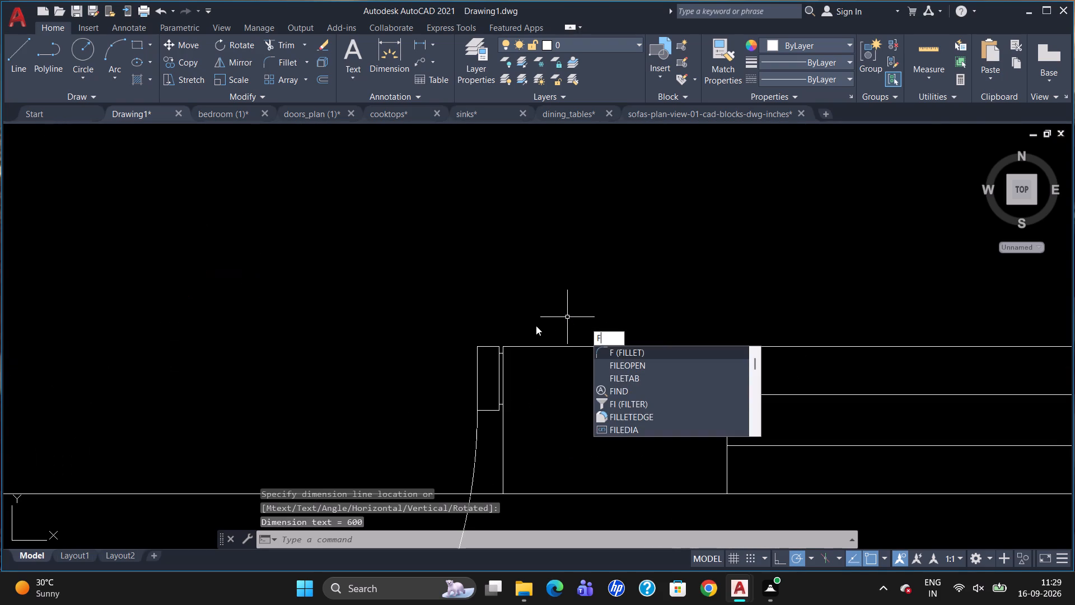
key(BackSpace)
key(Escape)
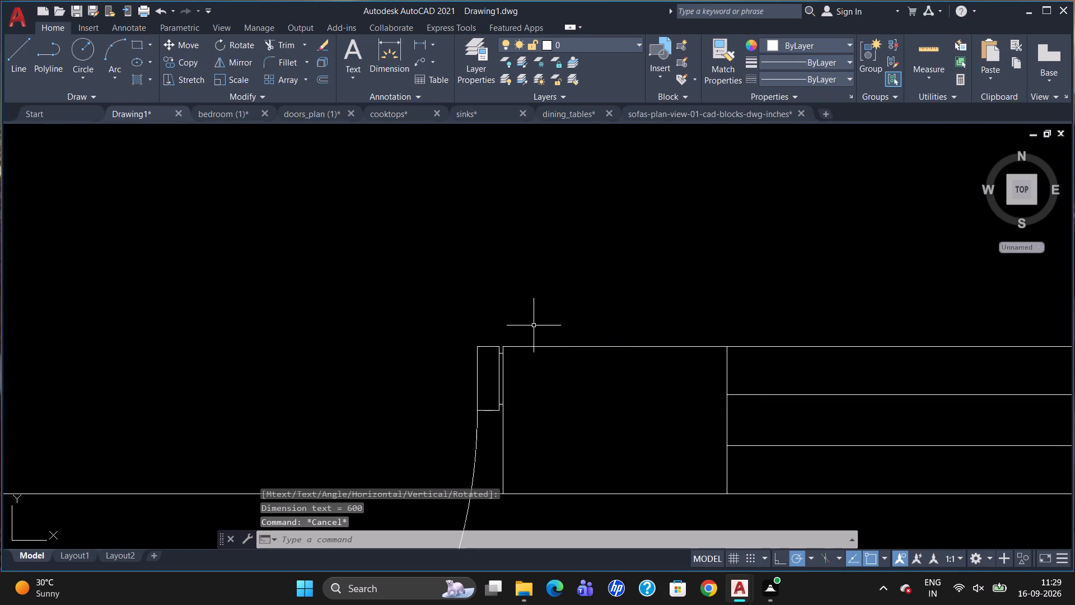
Add a horizontal linear dimension for the wall piece between the balcony door and the window, placed on the bedroom side.
key(space)
click(507, 343)
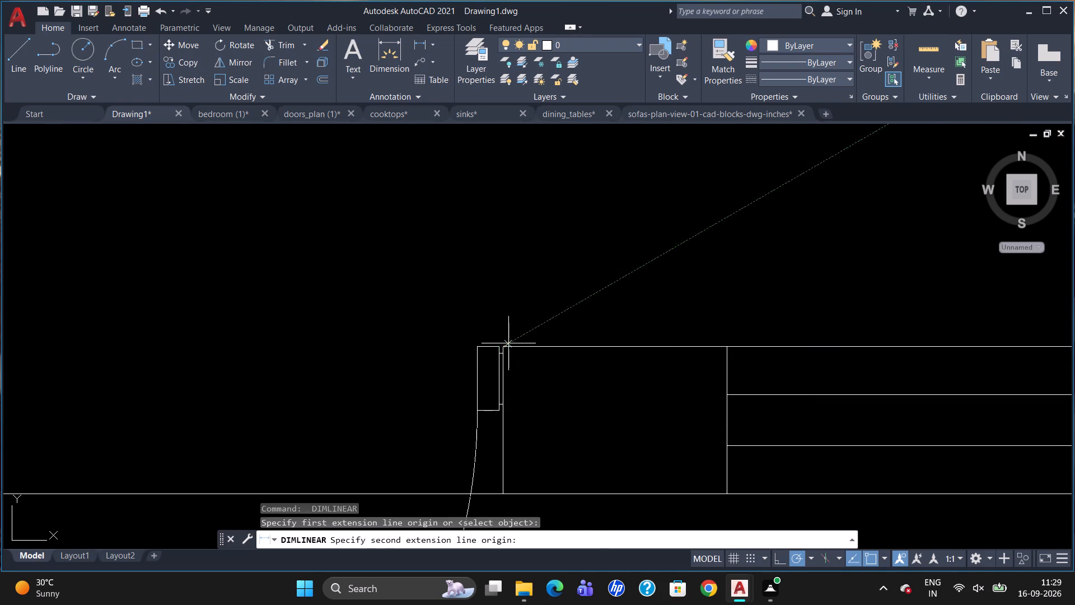
click(723, 347)
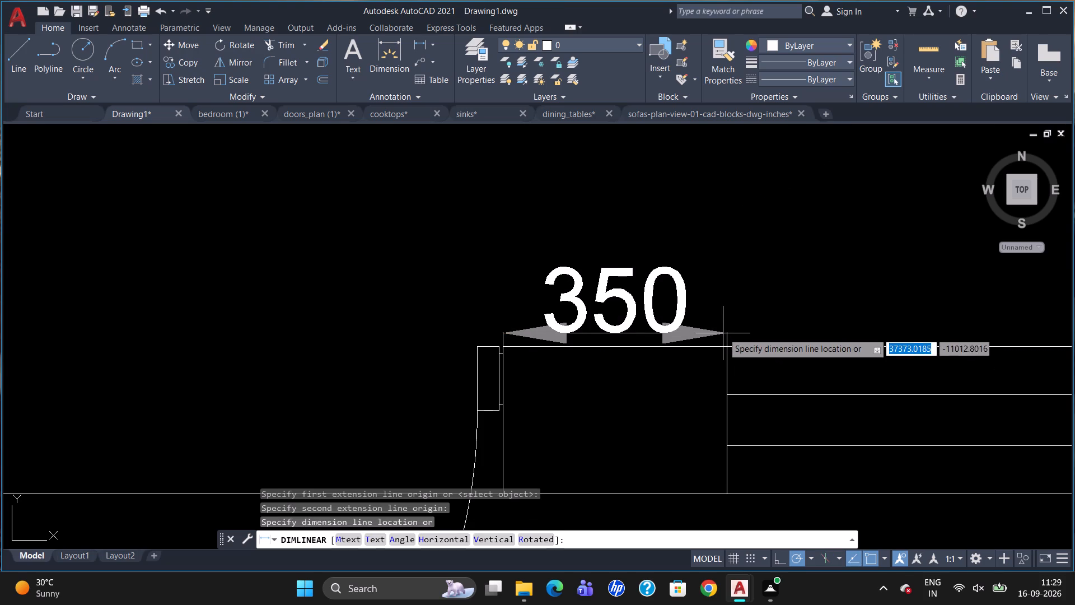
click(719, 309)
Add a horizontal linear dimension for the southeast bedroom's clear width between its side walls, placed south of the bed.
scroll(592, 346, down, 2)
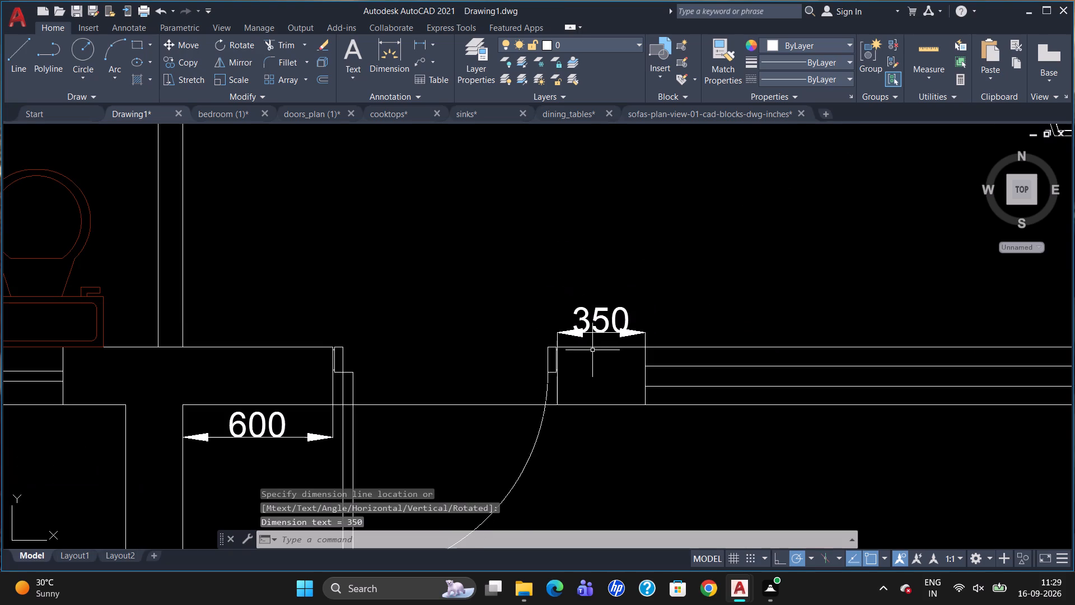
scroll(575, 317, down, 1)
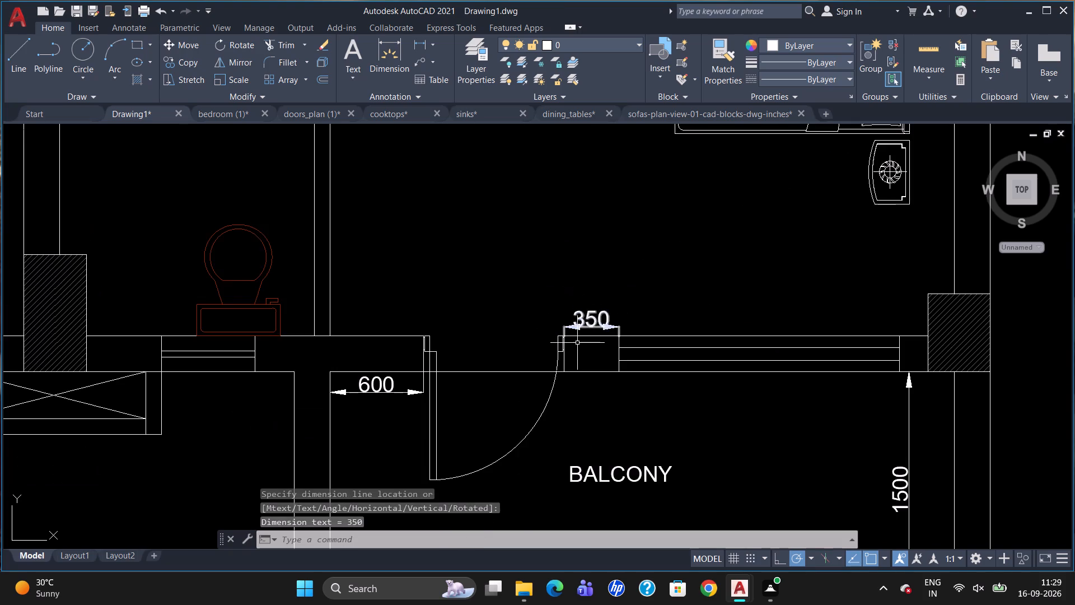
scroll(585, 355, down, 2)
scroll(540, 299, up, 1)
key(space)
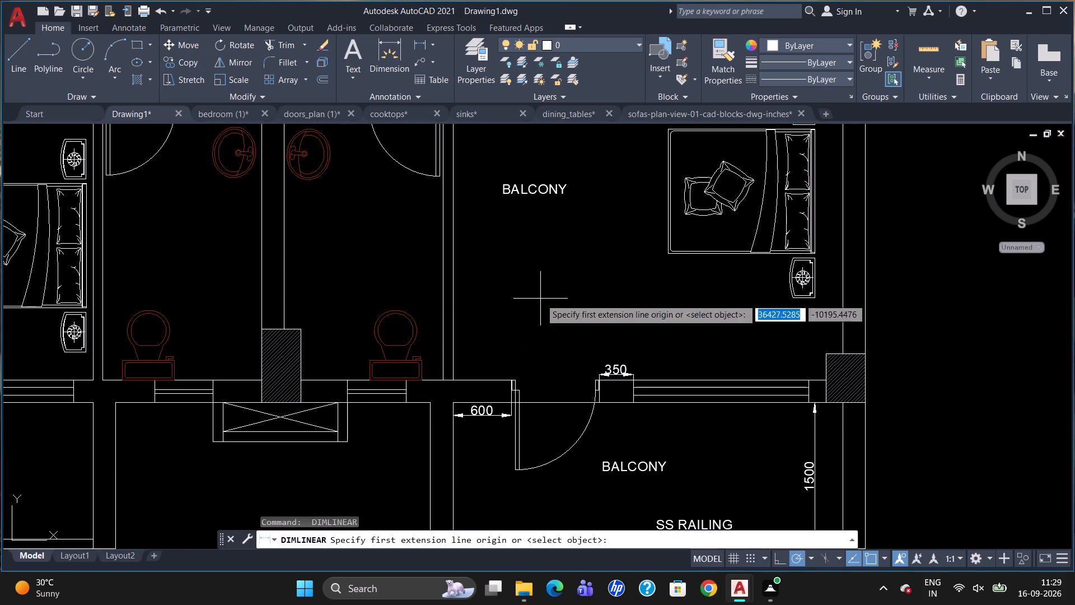
click(455, 321)
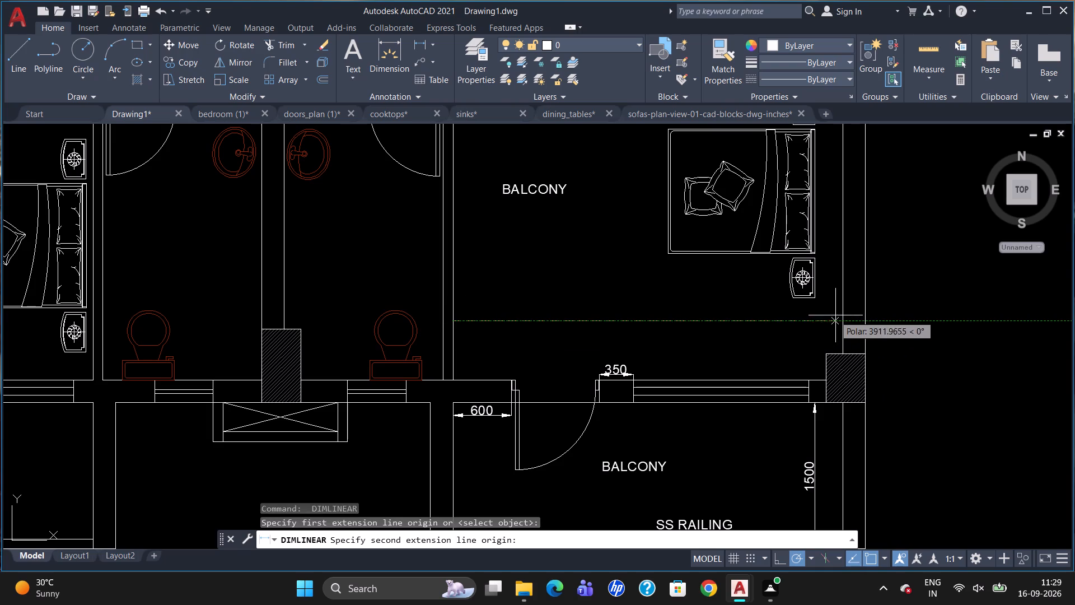
click(845, 312)
click(825, 327)
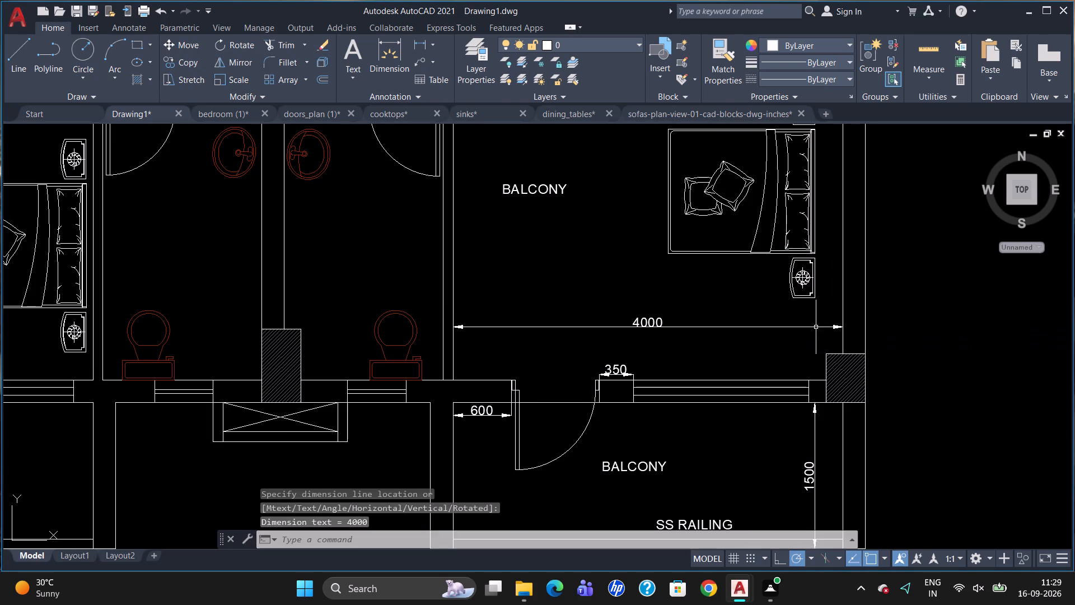
Add a horizontal linear dimension along the southeast bedroom wardrobe's front, from its west end to the column, placed just south of it.
scroll(602, 332, down, 1)
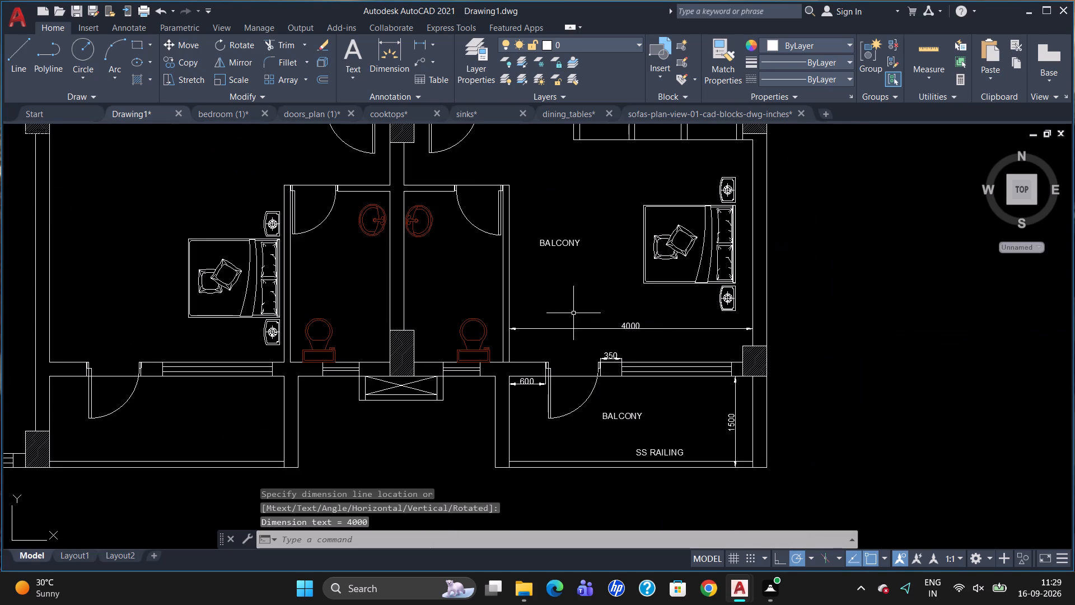
scroll(628, 290, down, 1)
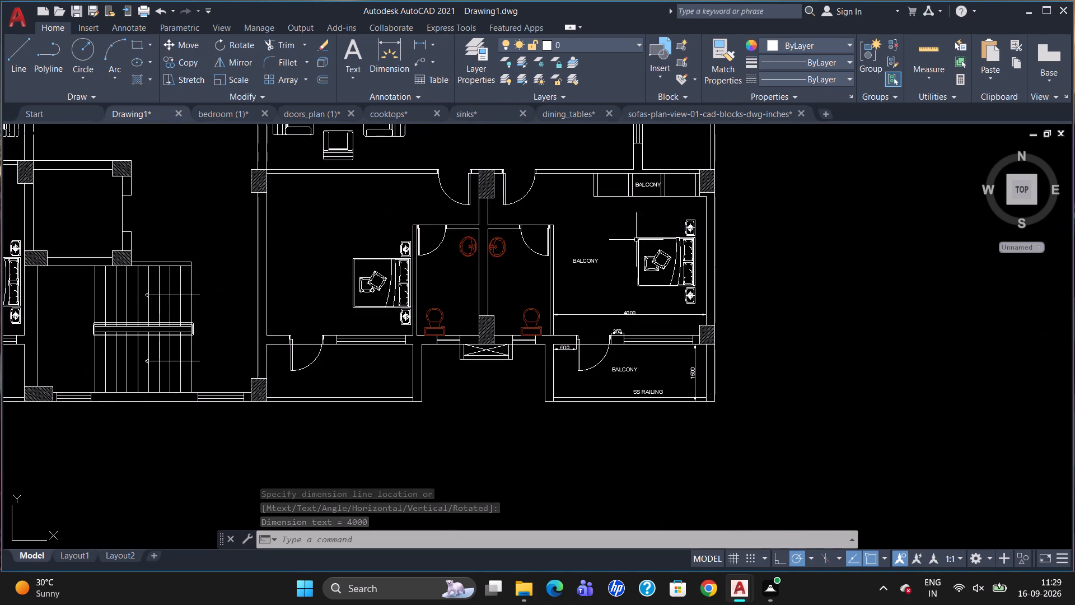
scroll(655, 190, up, 2)
key(space)
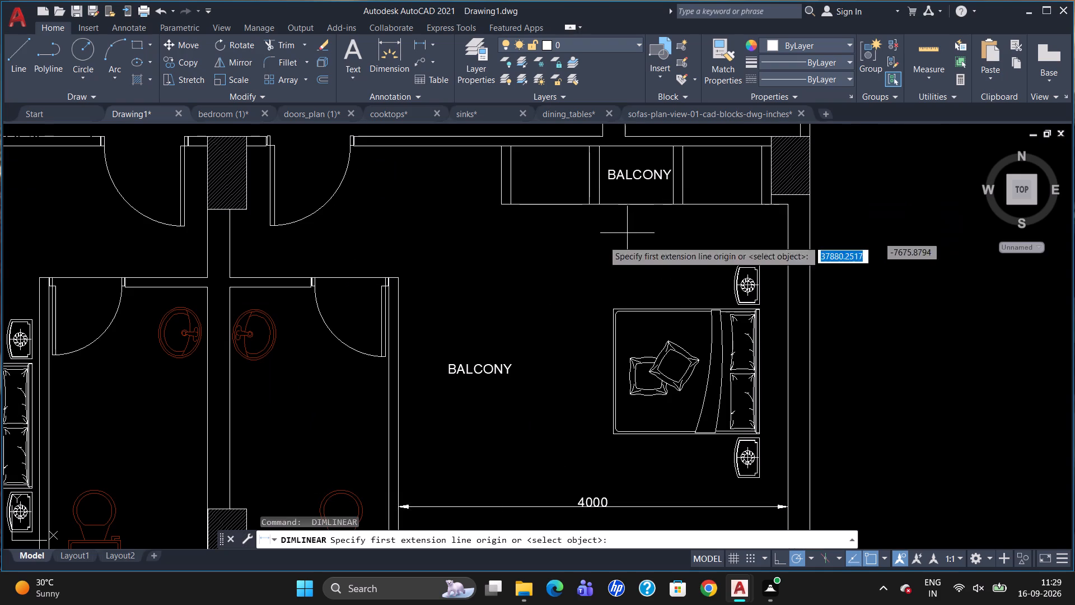
click(499, 205)
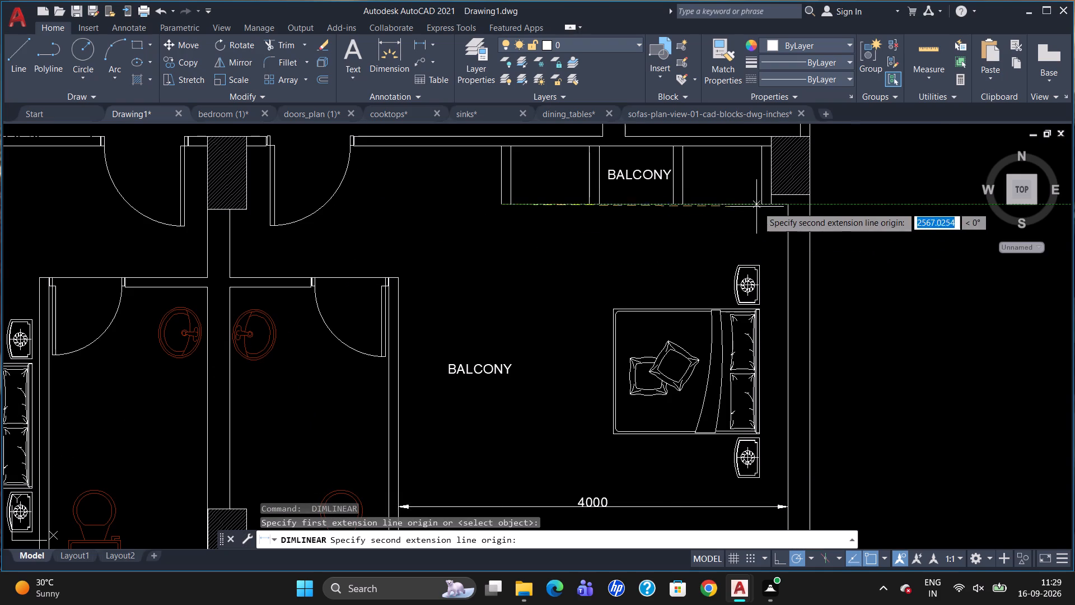
click(773, 204)
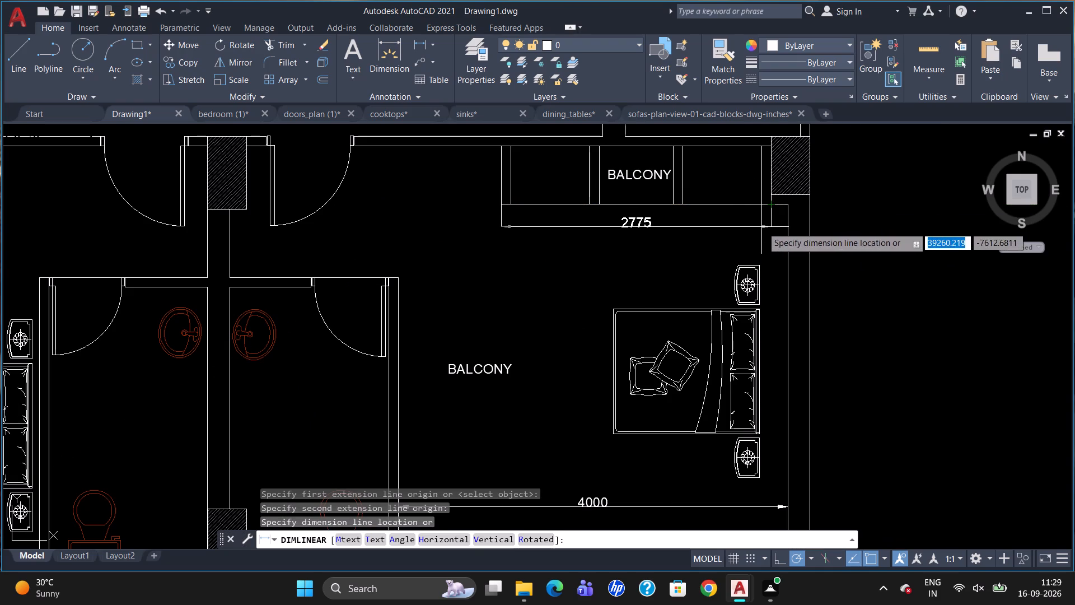
click(762, 227)
Replace the BALCONY label inside the southeast bedroom with MASTER, BEDROOM and 4000 X 4250 on three lines.
scroll(648, 247, down, 1)
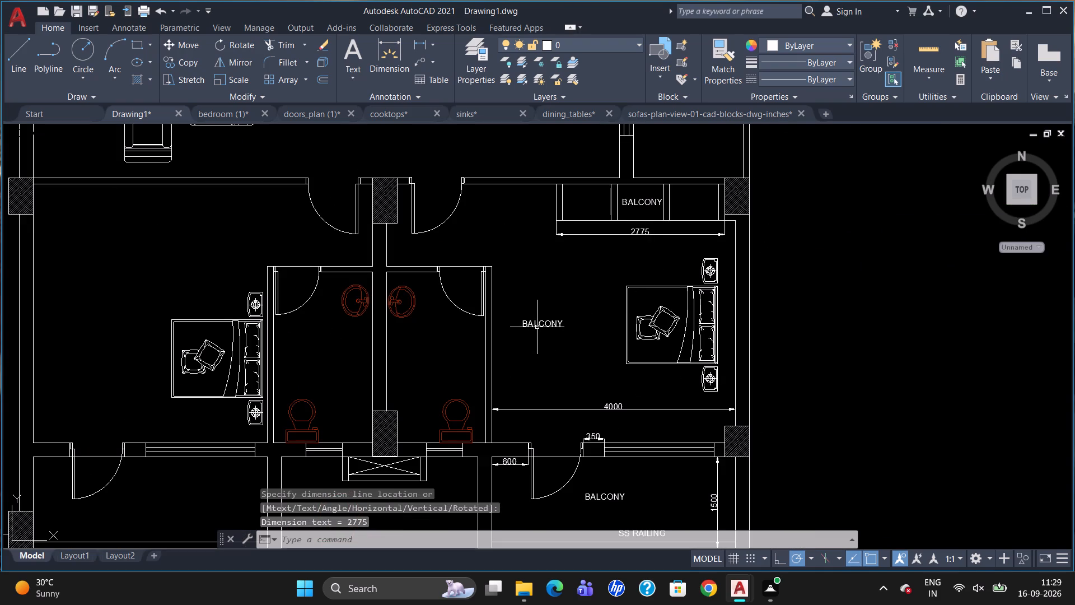
double_click(537, 327)
drag(569, 325, 516, 337)
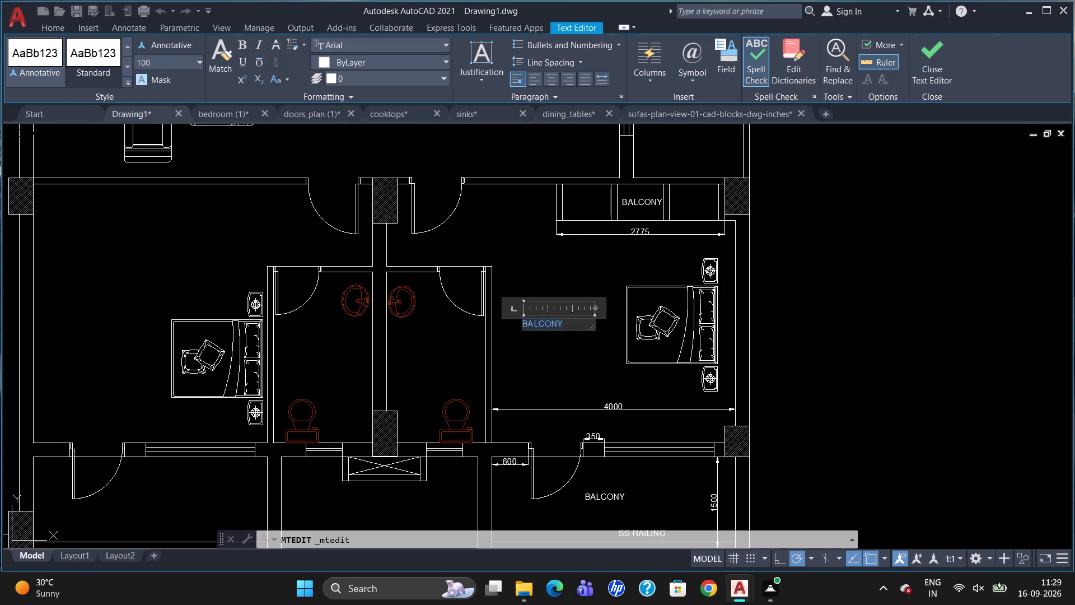
drag(516, 337, 496, 342)
key(Delete)
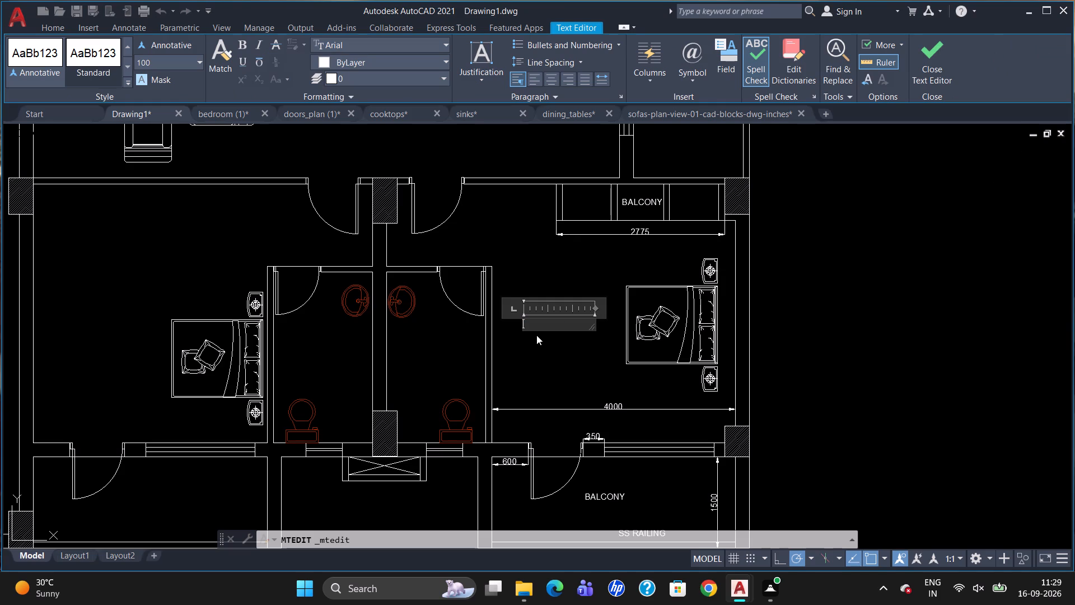
text(MASTER)
key(Return)
text(BEDROOM)
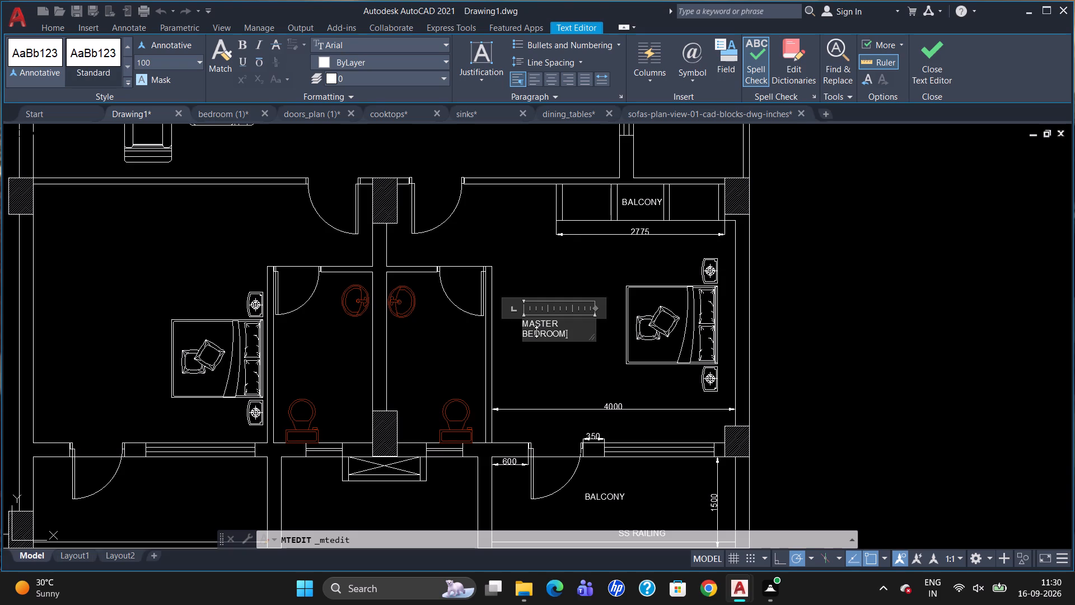
key(Return)
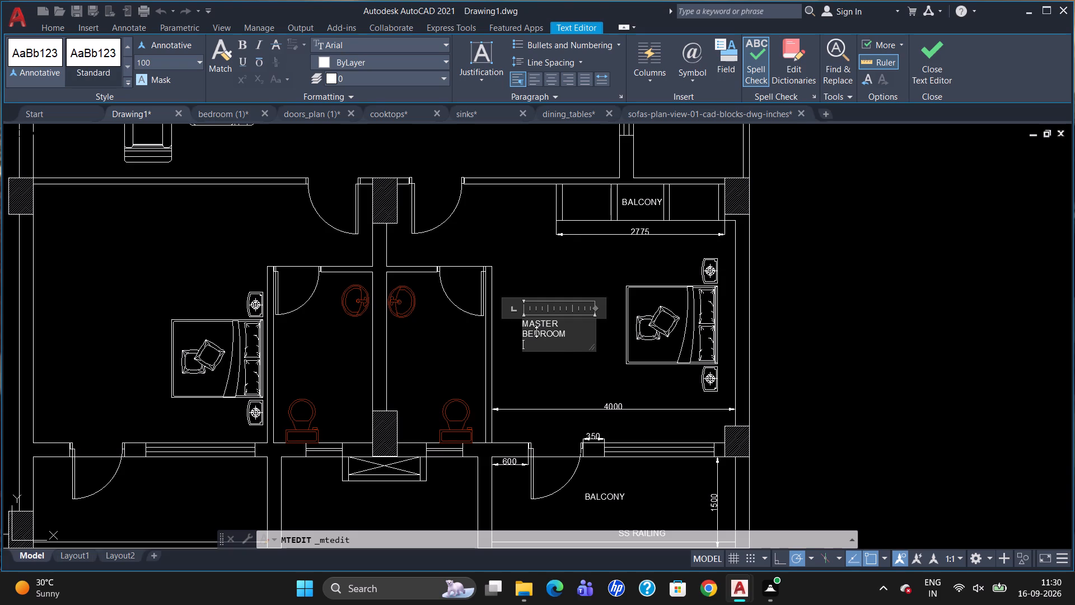
text(4000)
key(space)
key(space)
text(X 42)
key(5)
key(0)
click(588, 400)
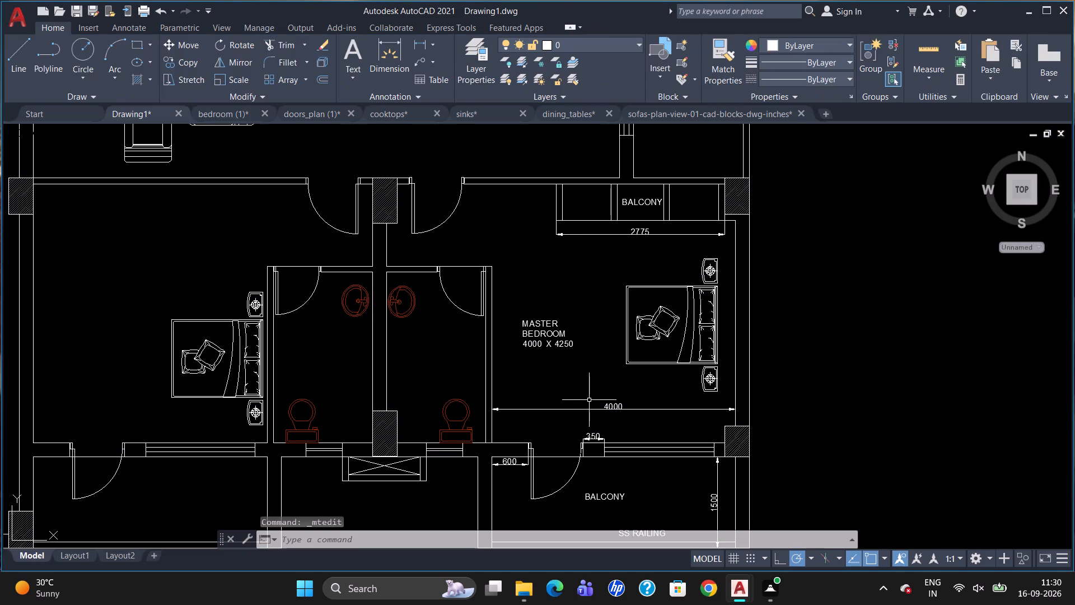
Move the MASTER BEDROOM label slightly northeast, into the open floor between the bathroom wall and the bed.
click(540, 326)
click(524, 318)
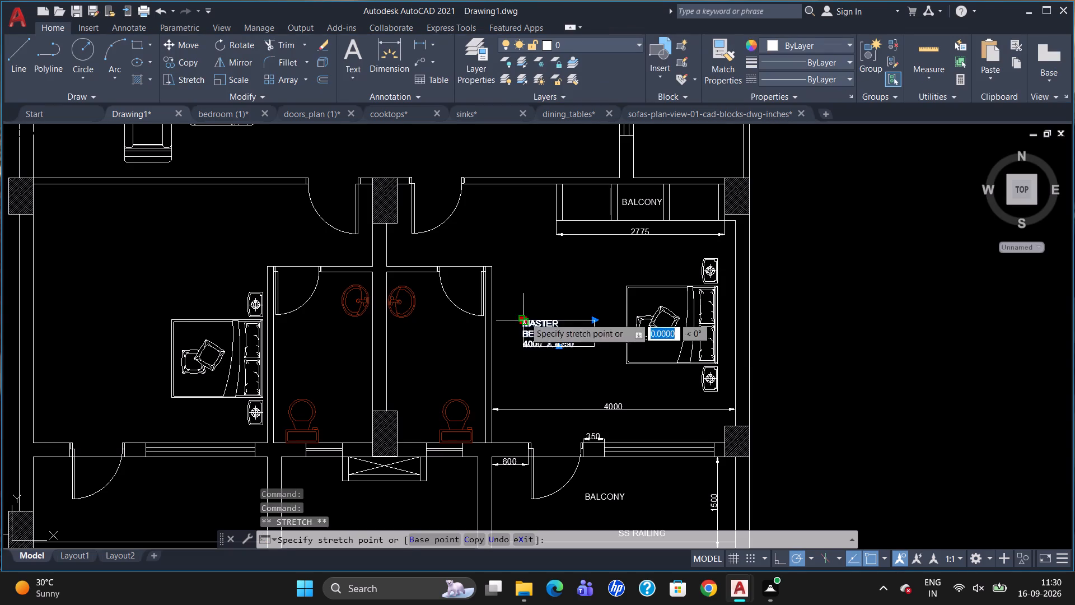
click(540, 308)
key(Escape)
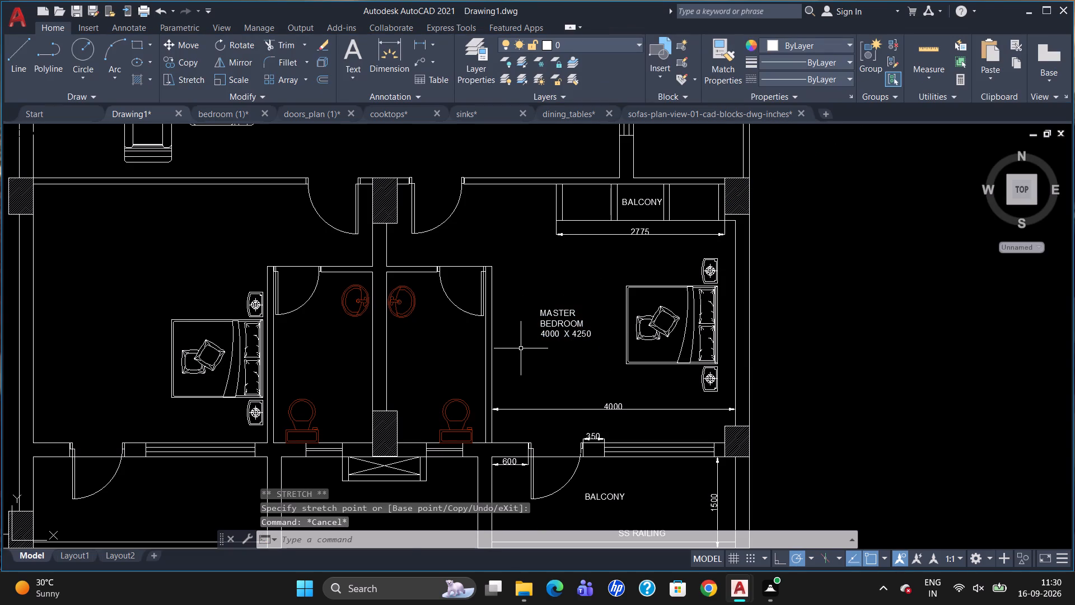
Replace the BALCONY label inside the southeast bedroom's wardrobe with WARDROBE.
scroll(657, 171, up, 2)
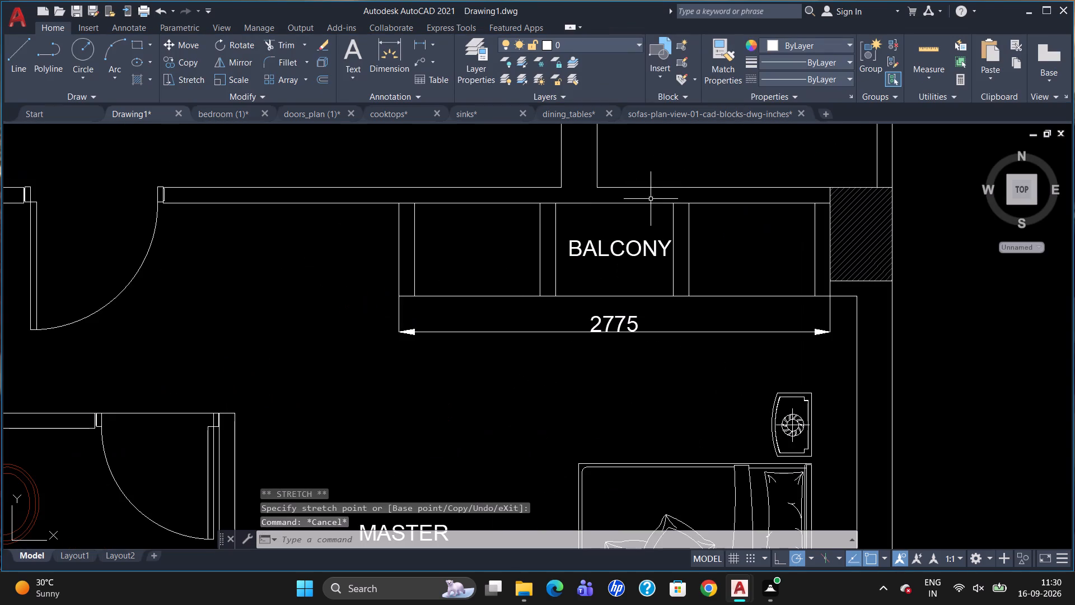
scroll(666, 297, down, 1)
double_click(641, 269)
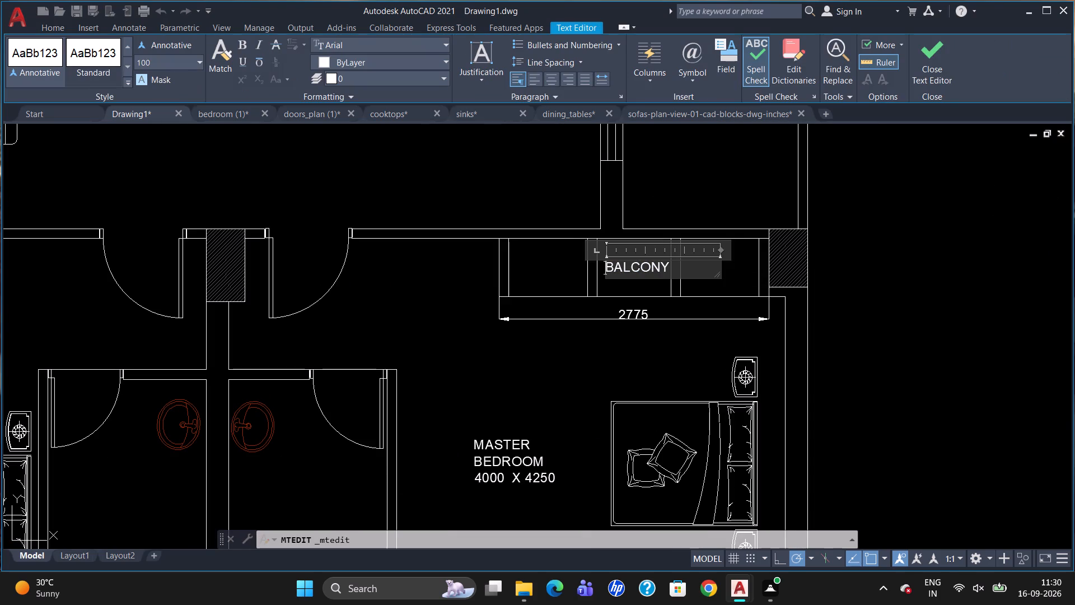
drag(670, 267, 639, 276)
drag(597, 286, 586, 286)
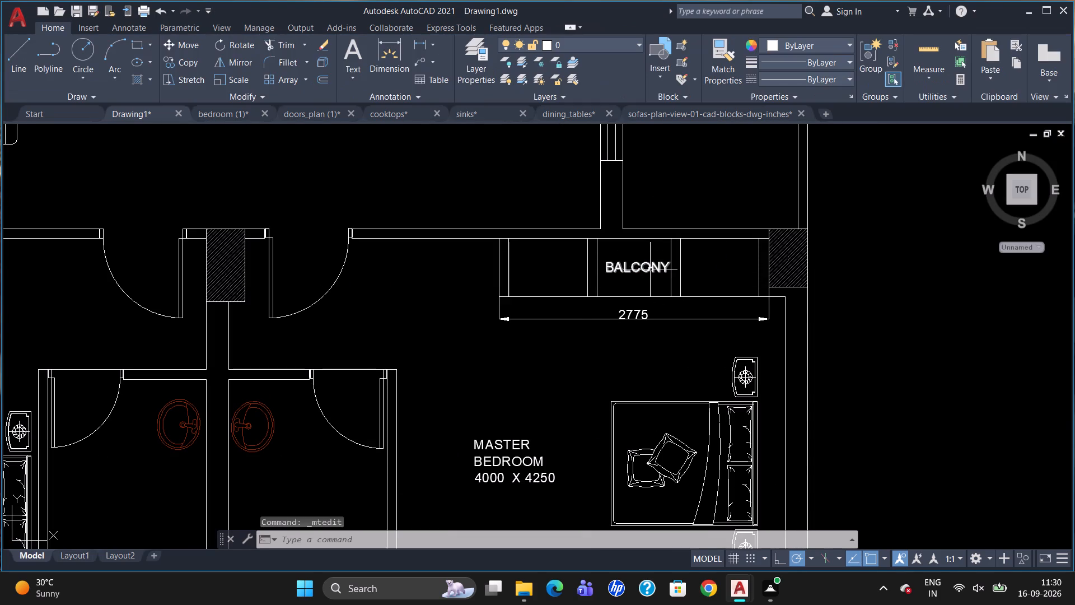
double_click(650, 268)
drag(672, 267, 615, 281)
key(Delete)
key(Delete)
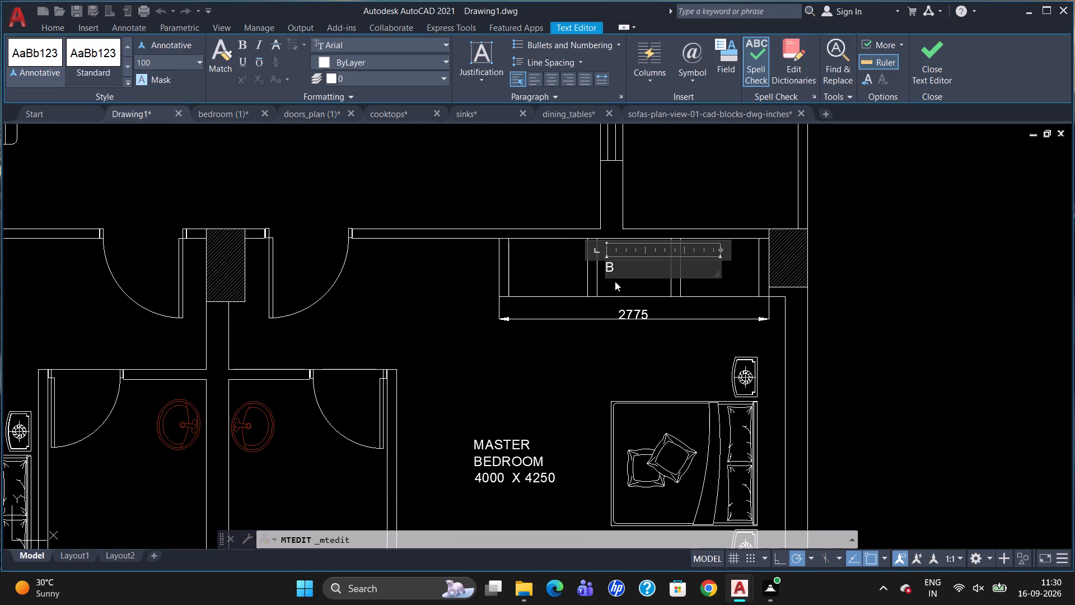
key(BackSpace)
text(WARDROBE)
drag(616, 300, 618, 320)
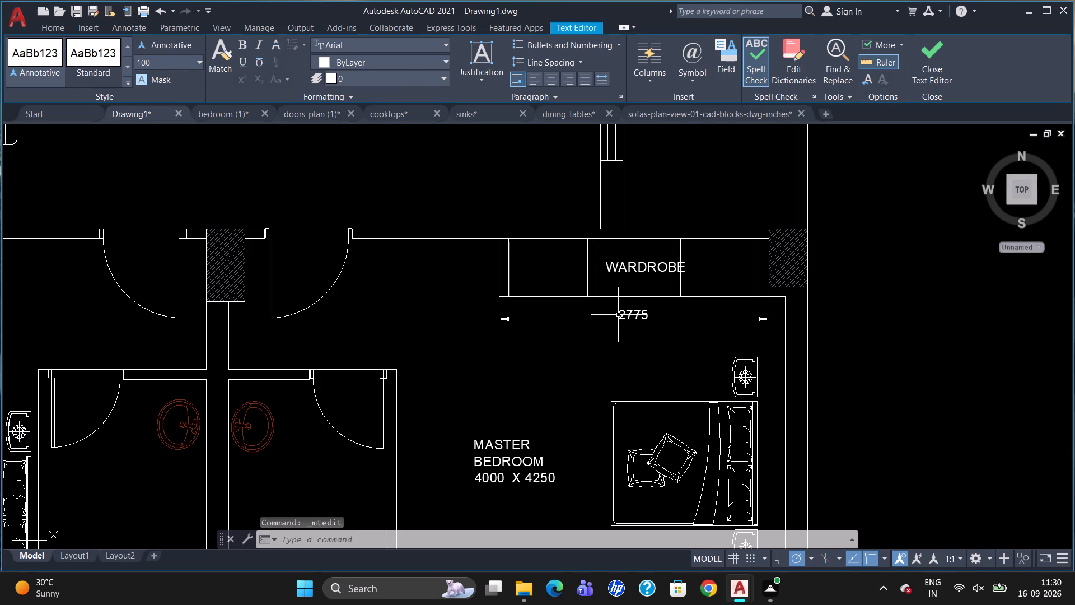
Move the WARDROBE label slightly west so it starts at the middle compartment's west side.
scroll(647, 267, up, 2)
click(638, 268)
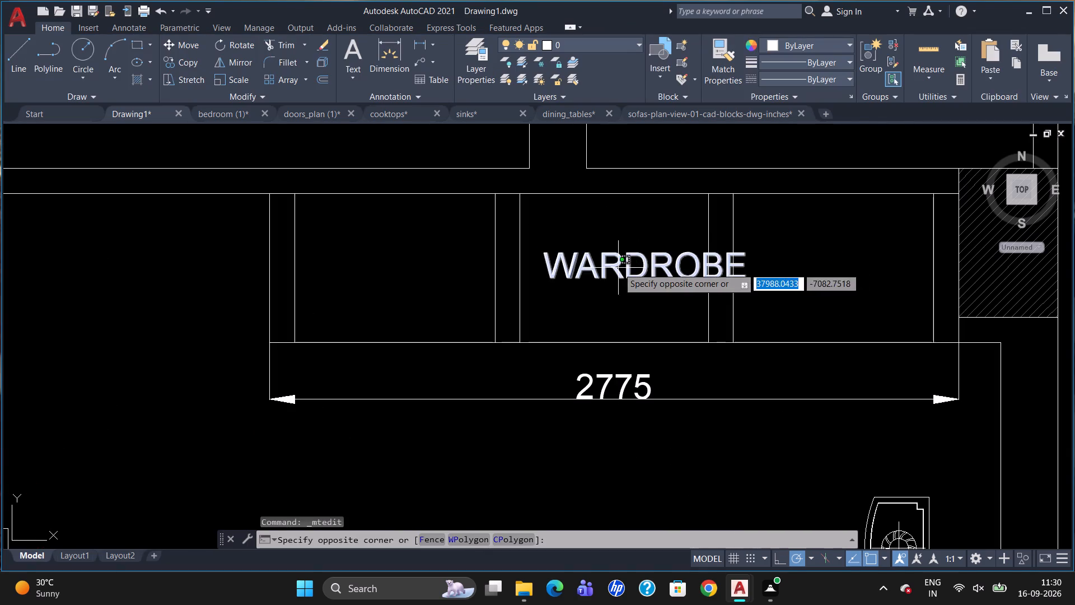
click(618, 267)
click(541, 251)
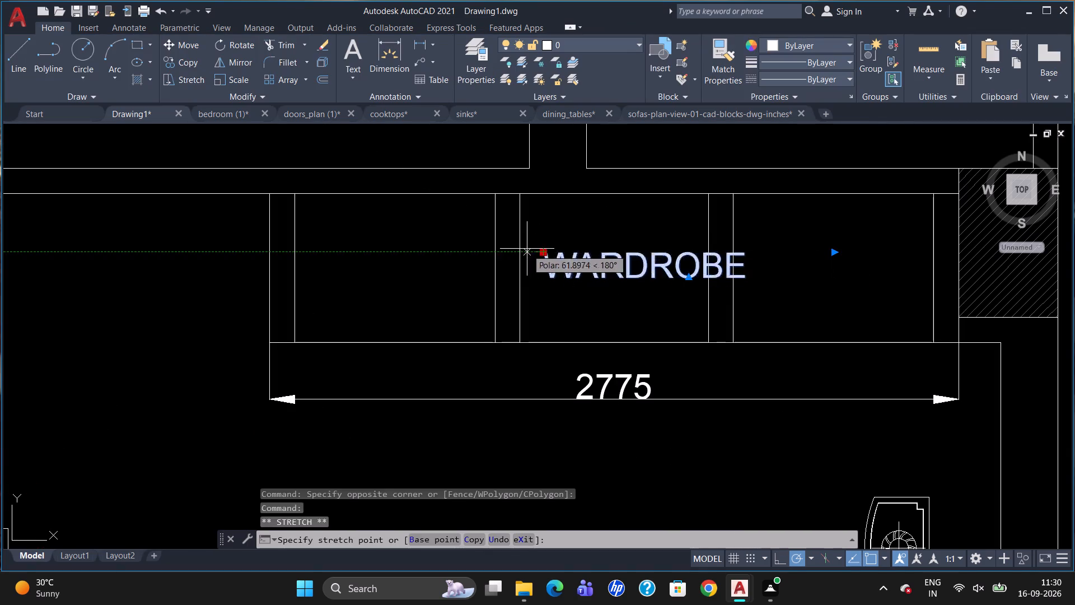
click(526, 247)
key(Escape)
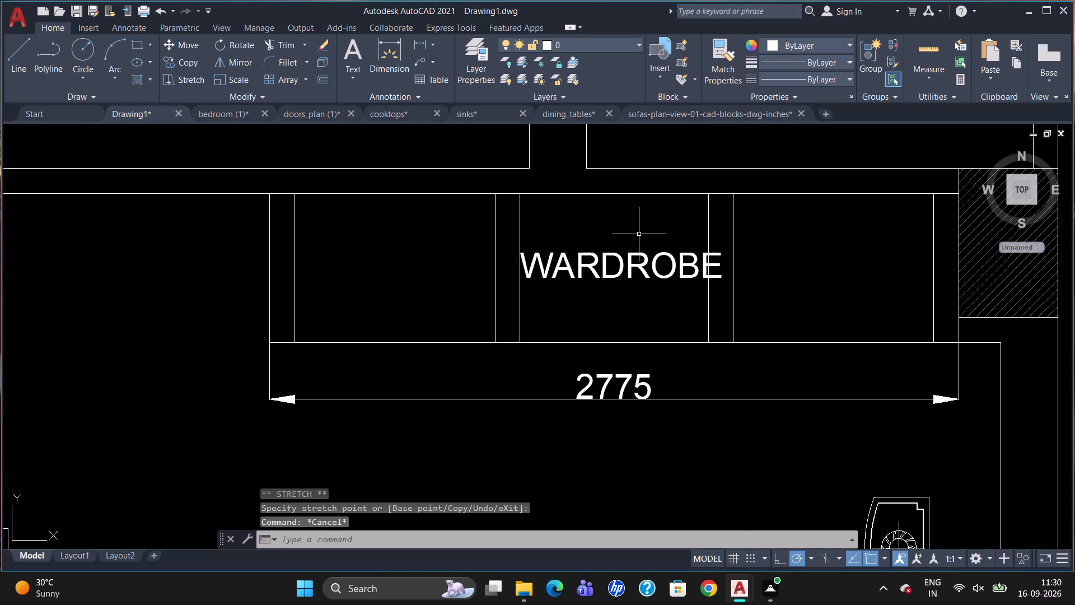
Hatch the wardrobe's four narrow vertical partitions with the BRSTONE pattern in ByLayer colour.
scroll(638, 237, down, 2)
click(145, 79)
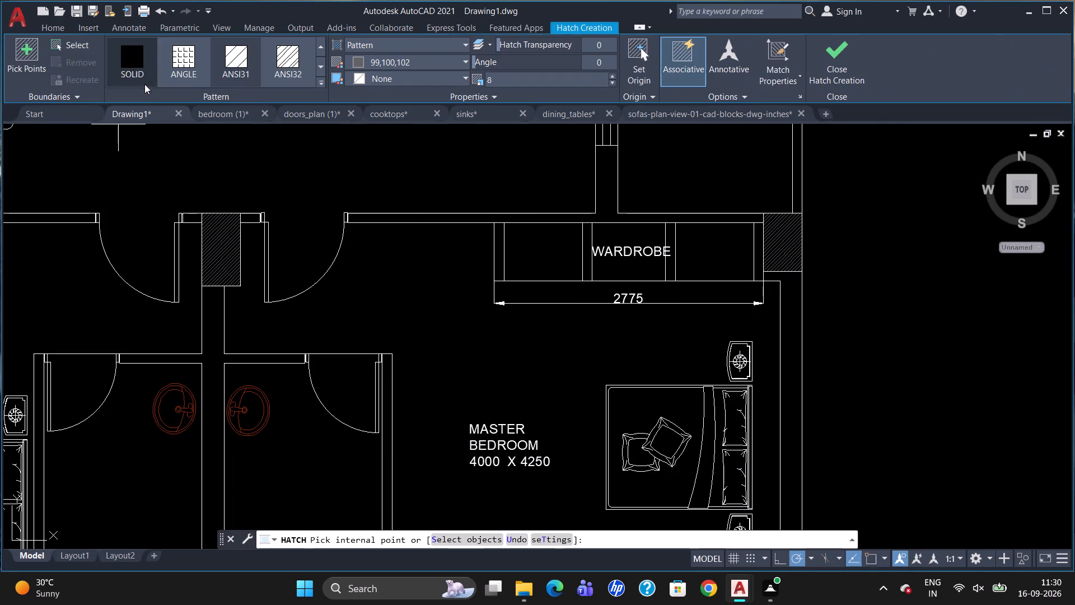
click(317, 80)
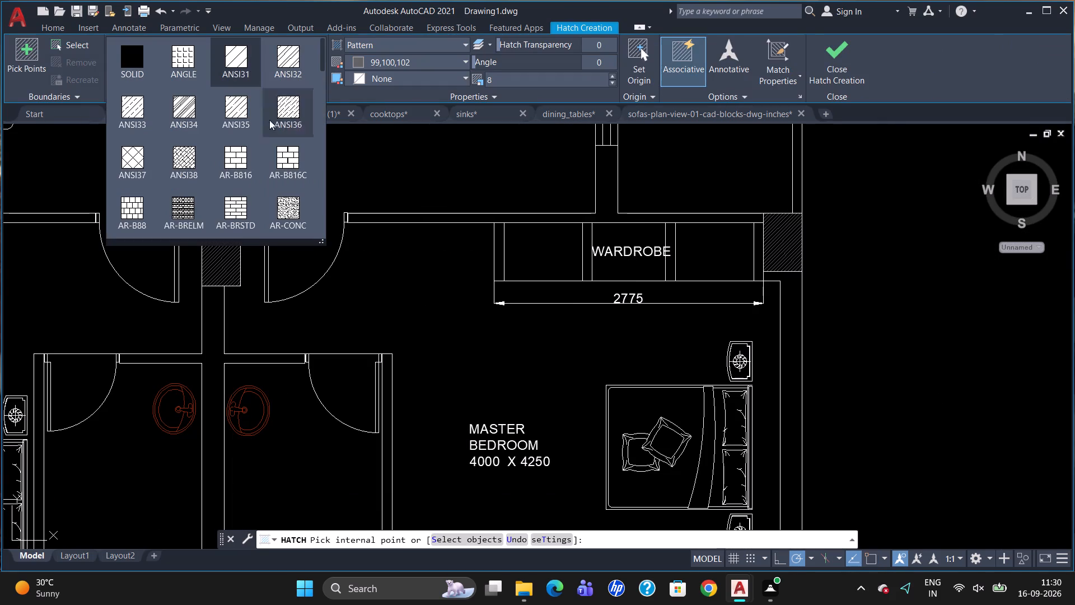
scroll(138, 159, down, 9)
scroll(142, 110, up, 3)
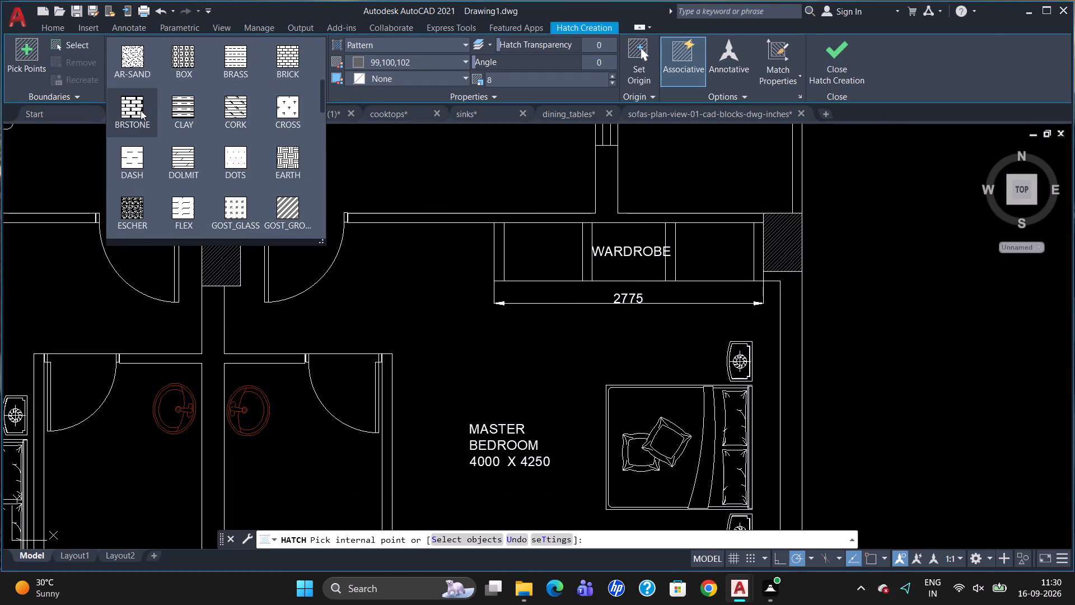
click(141, 110)
click(418, 60)
click(404, 80)
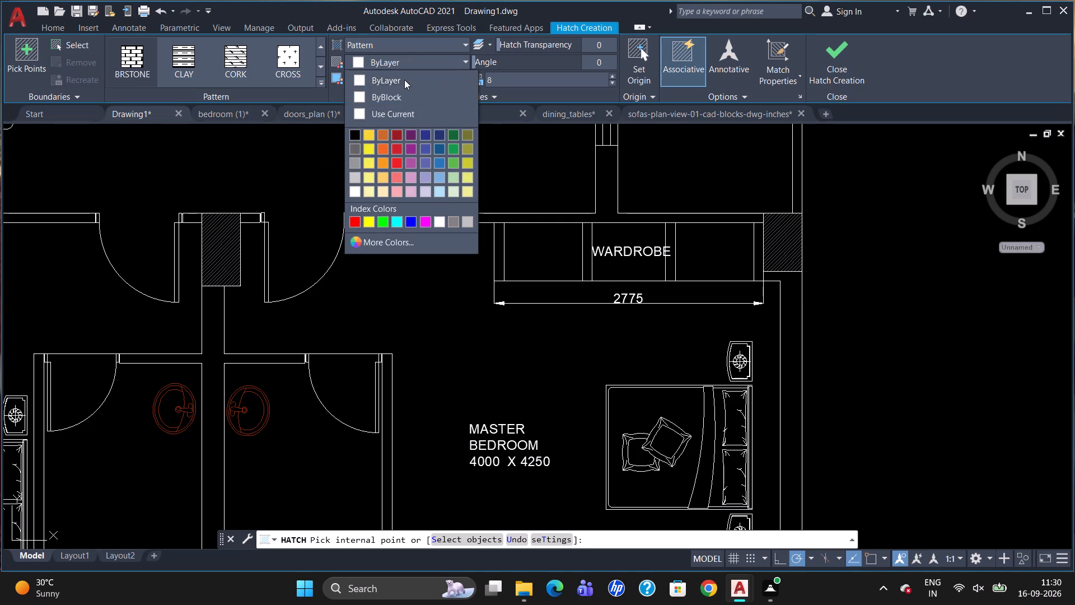
click(502, 250)
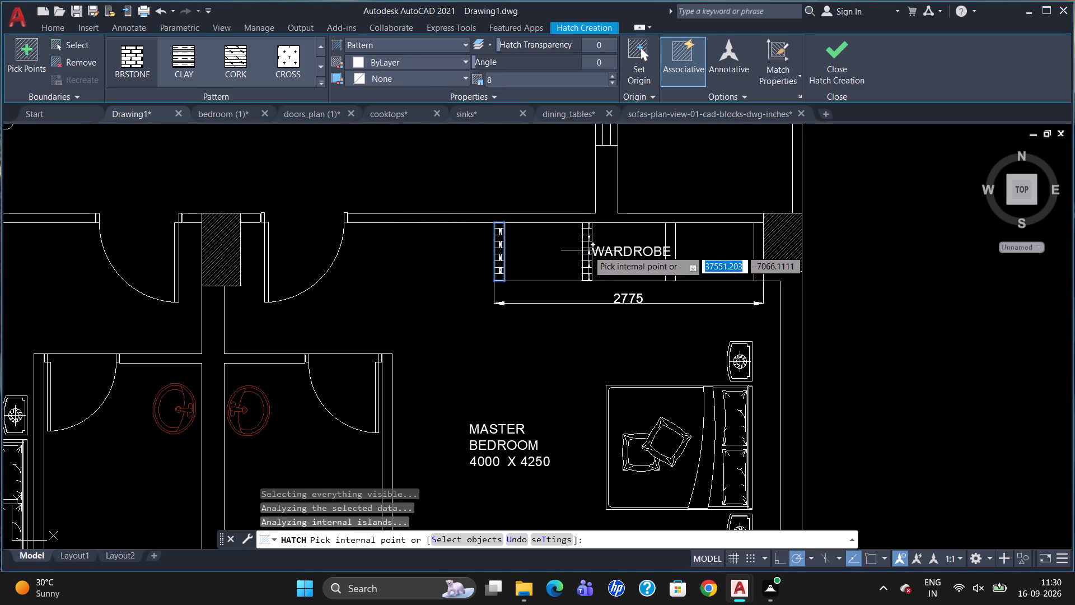
click(588, 250)
click(670, 241)
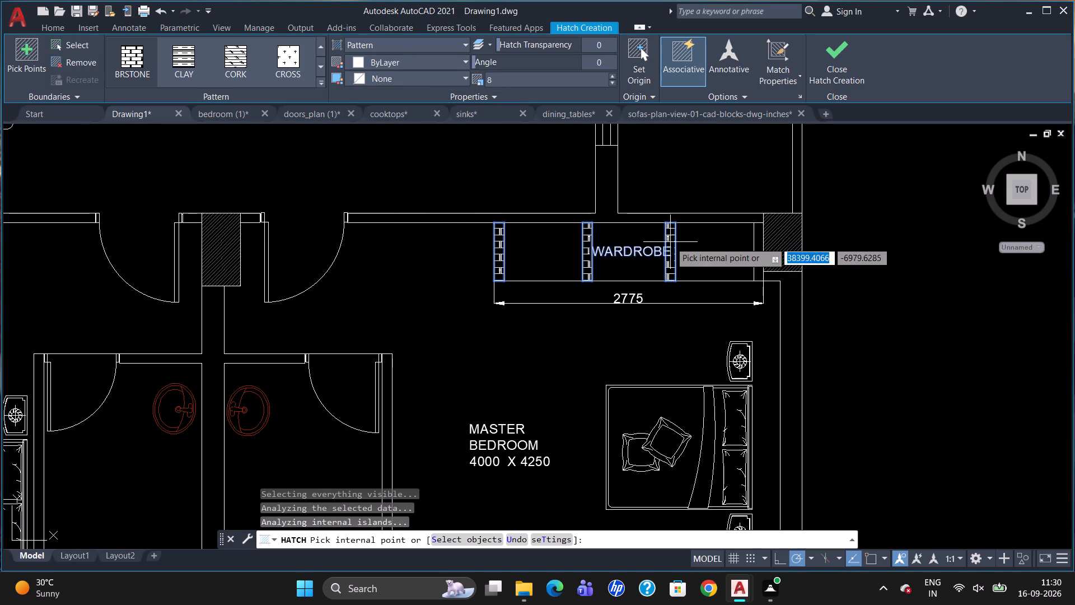
click(758, 243)
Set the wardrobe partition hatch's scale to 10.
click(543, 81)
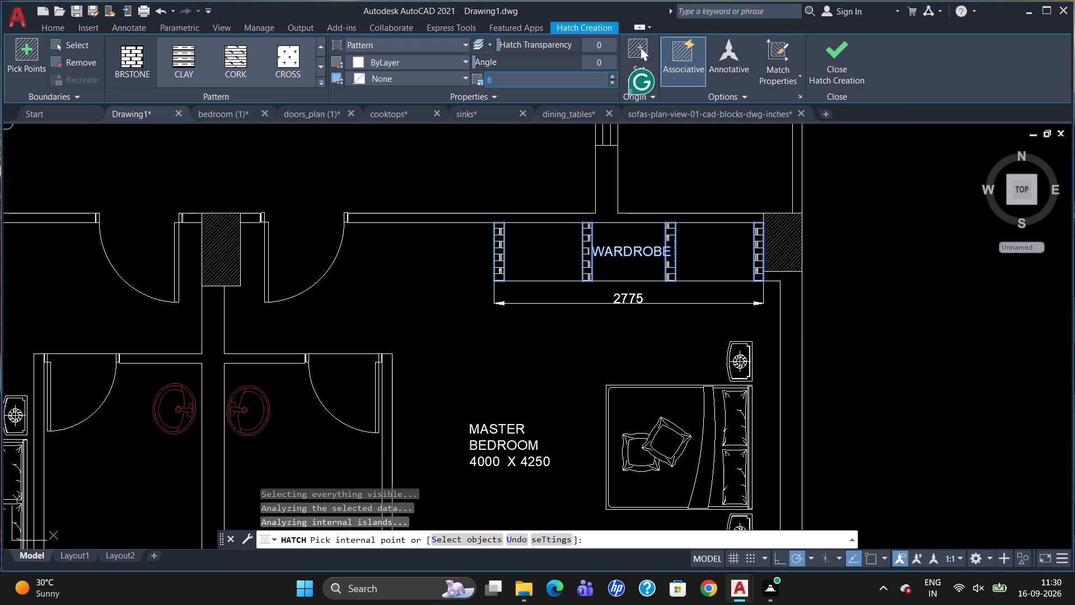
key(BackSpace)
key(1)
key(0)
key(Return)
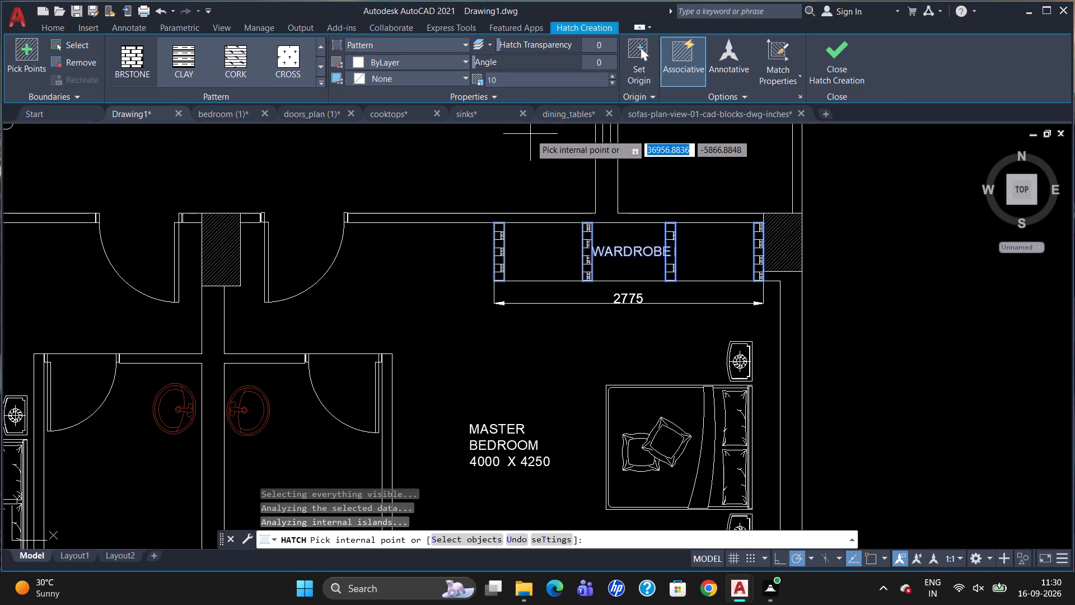
Set the wardrobe partition hatch's scale to 9 and finish the hatch.
click(532, 81)
key(BackSpace)
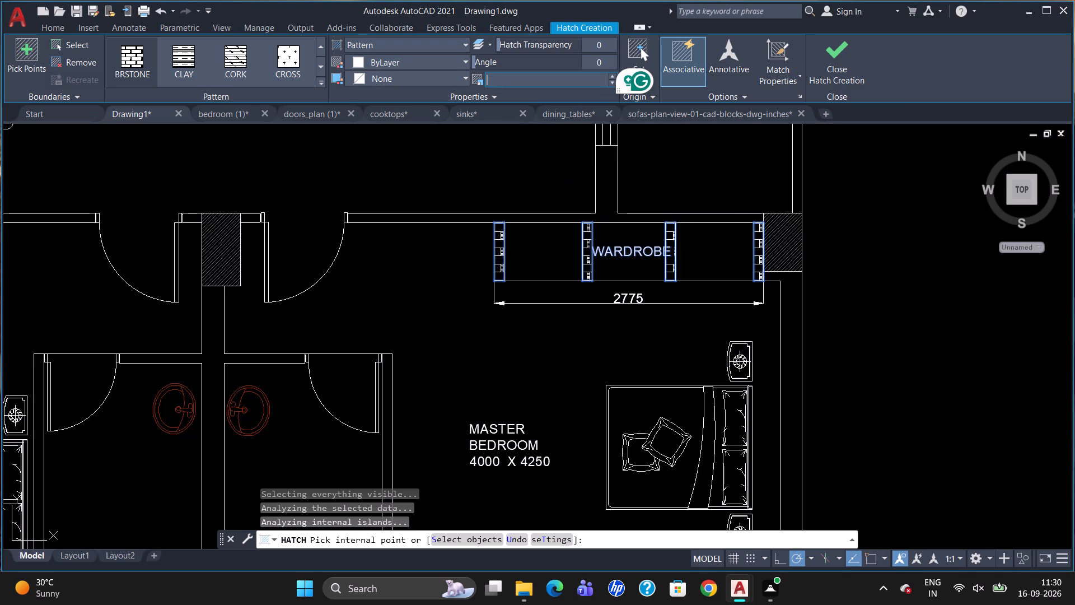
key(9)
key(Return)
key(Escape)
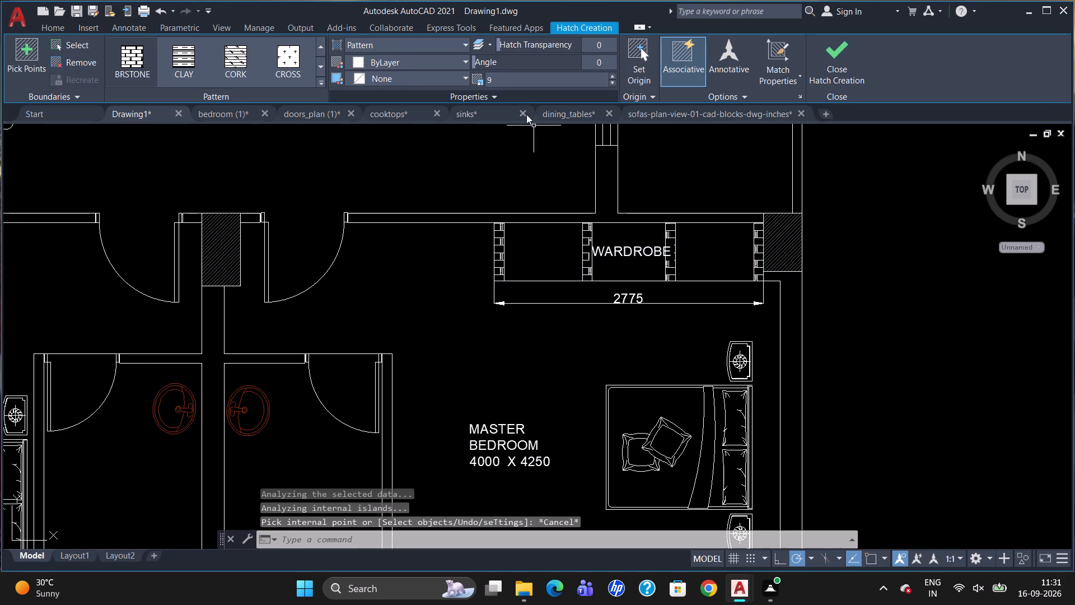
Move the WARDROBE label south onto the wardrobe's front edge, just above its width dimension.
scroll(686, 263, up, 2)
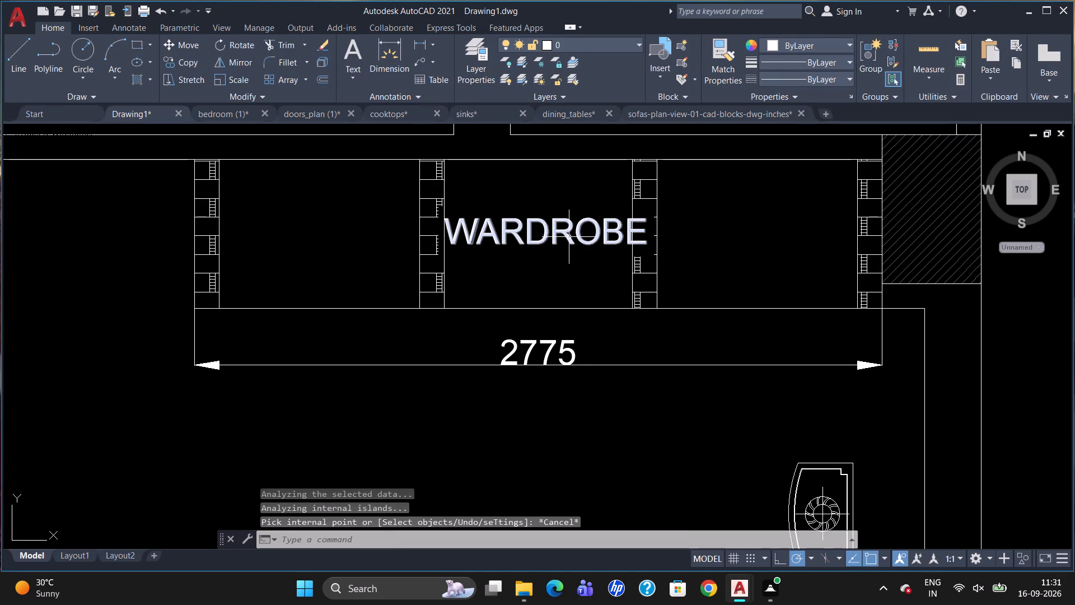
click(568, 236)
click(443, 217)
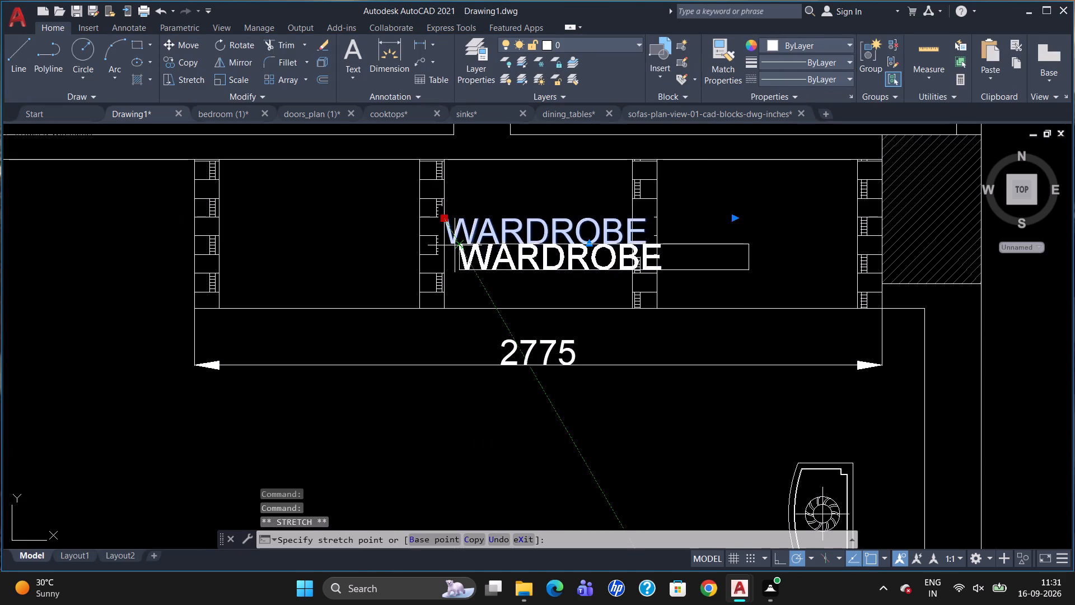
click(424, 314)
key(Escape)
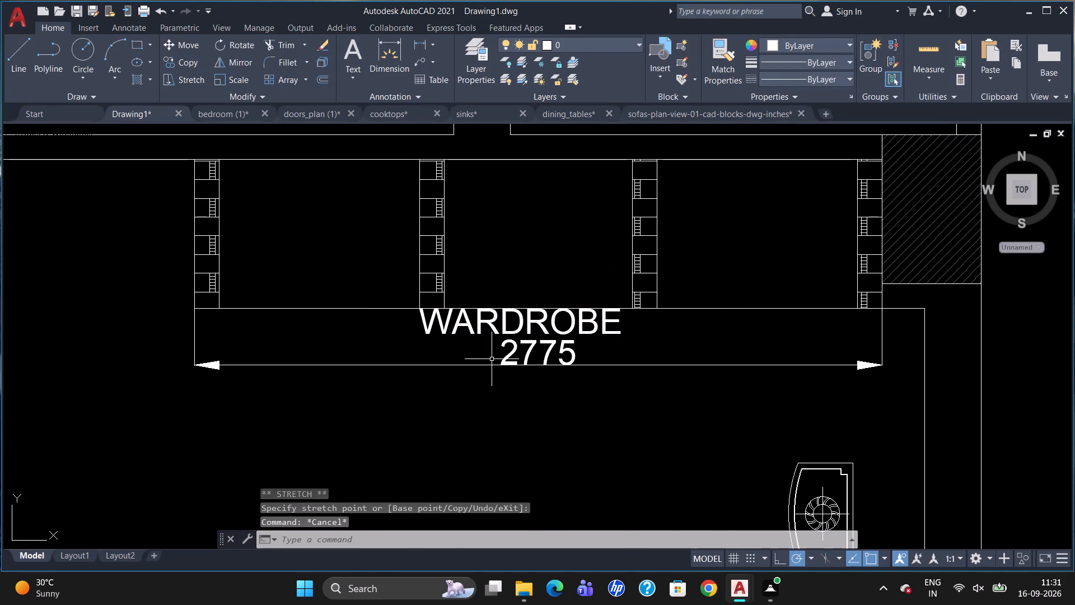
Move the WARDROBE label back up into the wardrobe's middle compartment, just clear of the hatched partition to its west.
click(489, 325)
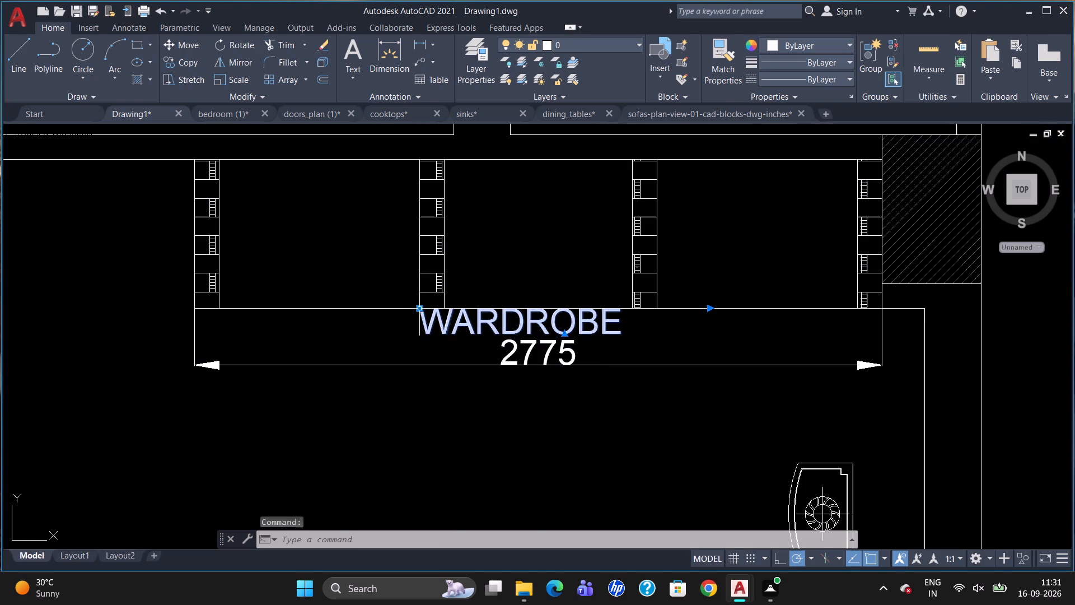
click(419, 308)
click(451, 217)
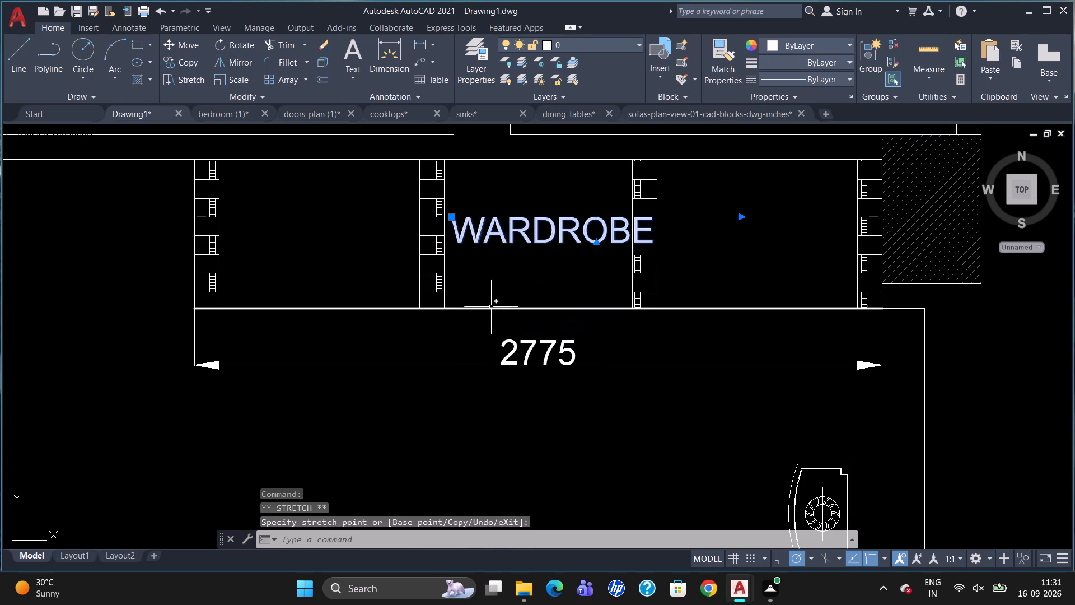
key(Escape)
Add a horizontal linear dimension for the west wall thickness of the crossed duct between the two bathrooms, placed just south of it.
scroll(500, 339, down, 2)
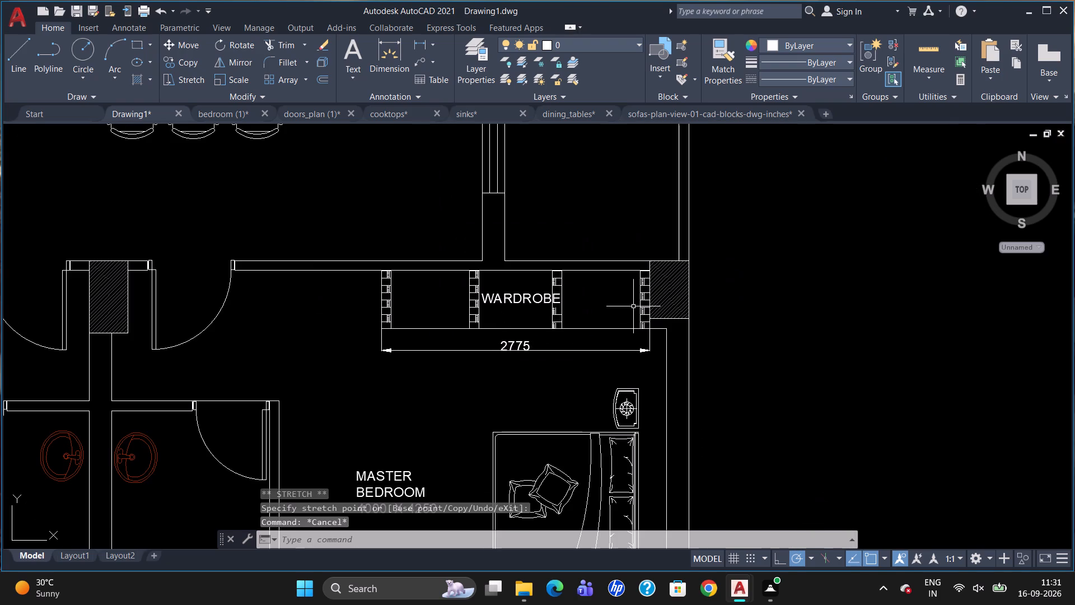
scroll(620, 327, down, 1)
scroll(581, 350, down, 1)
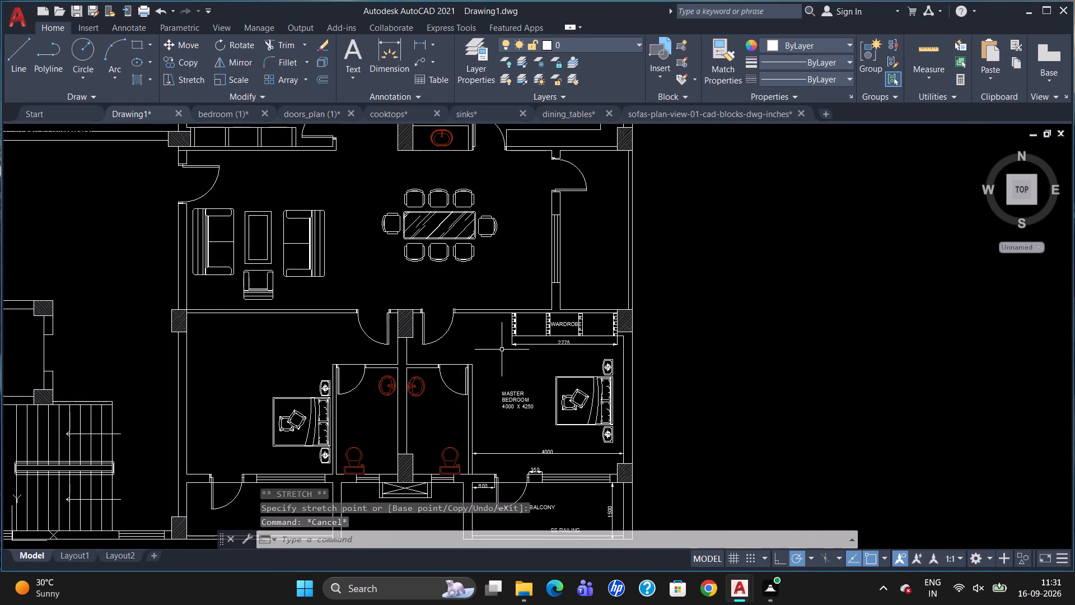
scroll(756, 303, down, 1)
scroll(559, 435, up, 2)
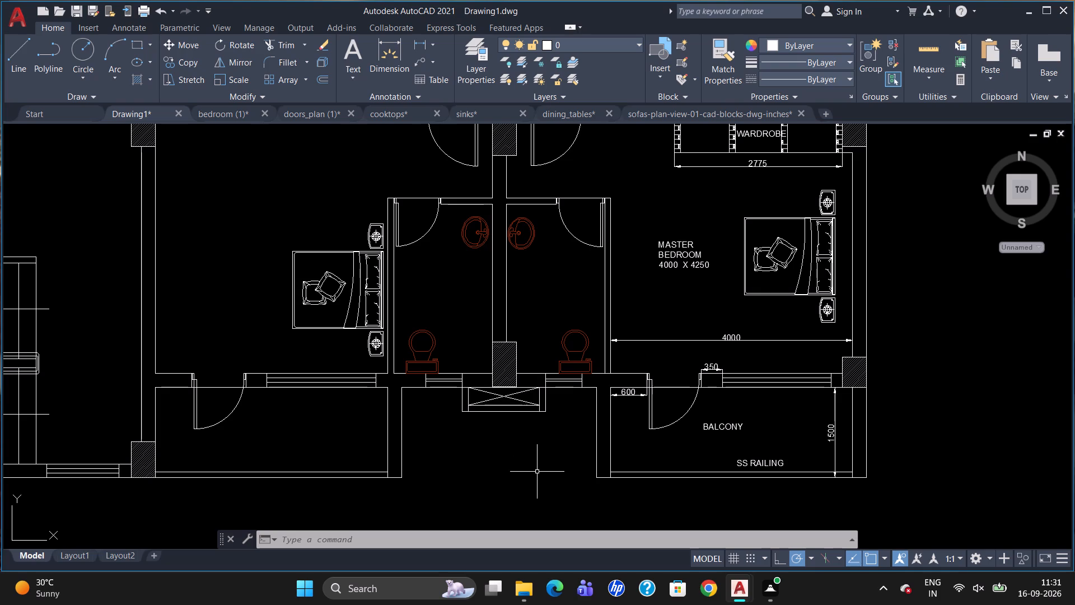
text(DLI)
key(Return)
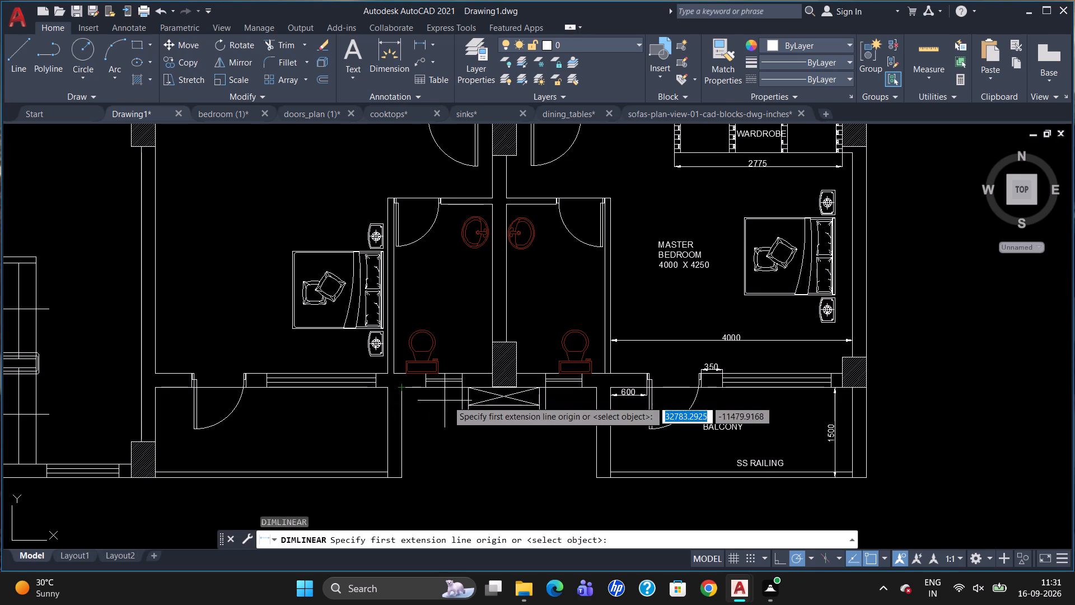
scroll(473, 427, up, 2)
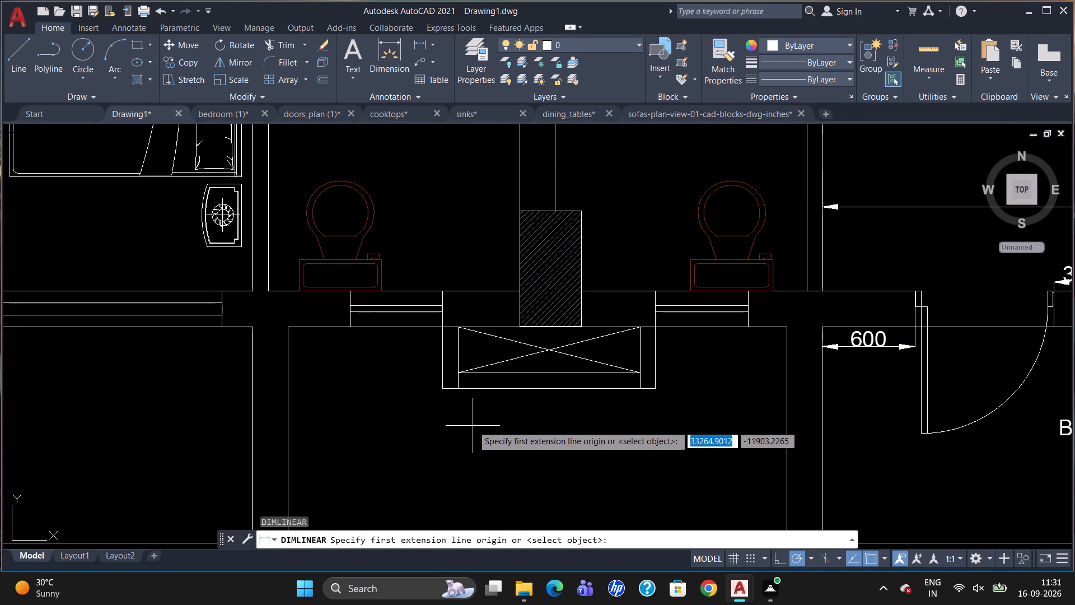
scroll(493, 375, down, 1)
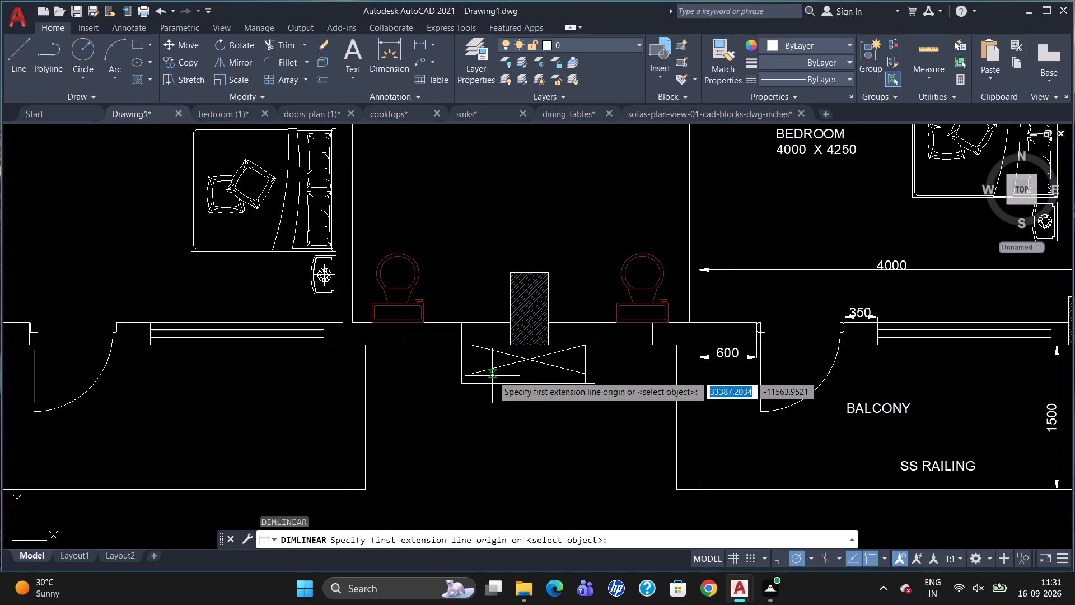
click(459, 380)
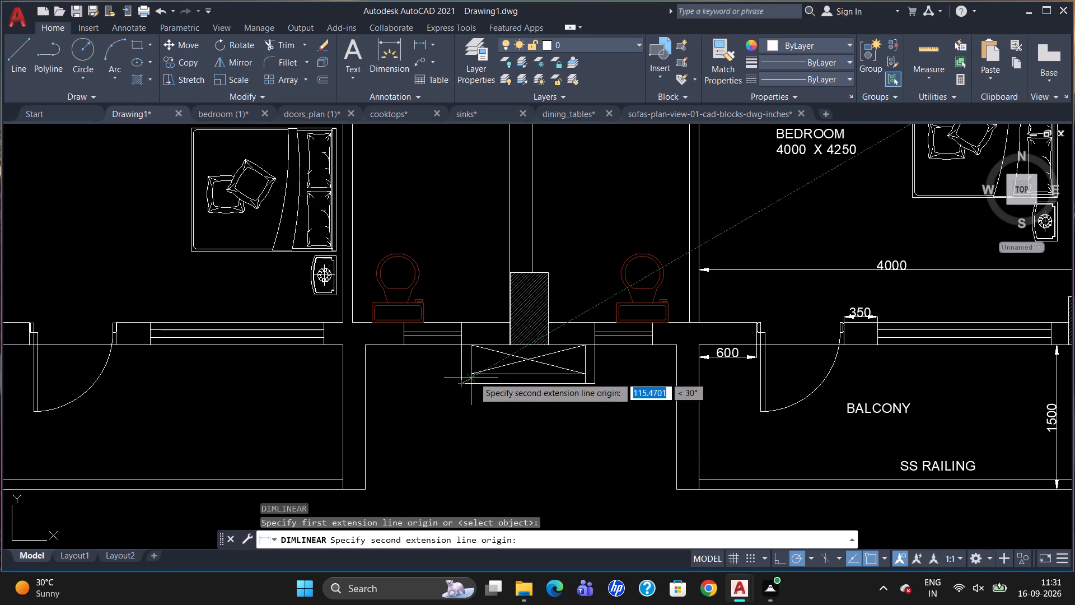
click(474, 384)
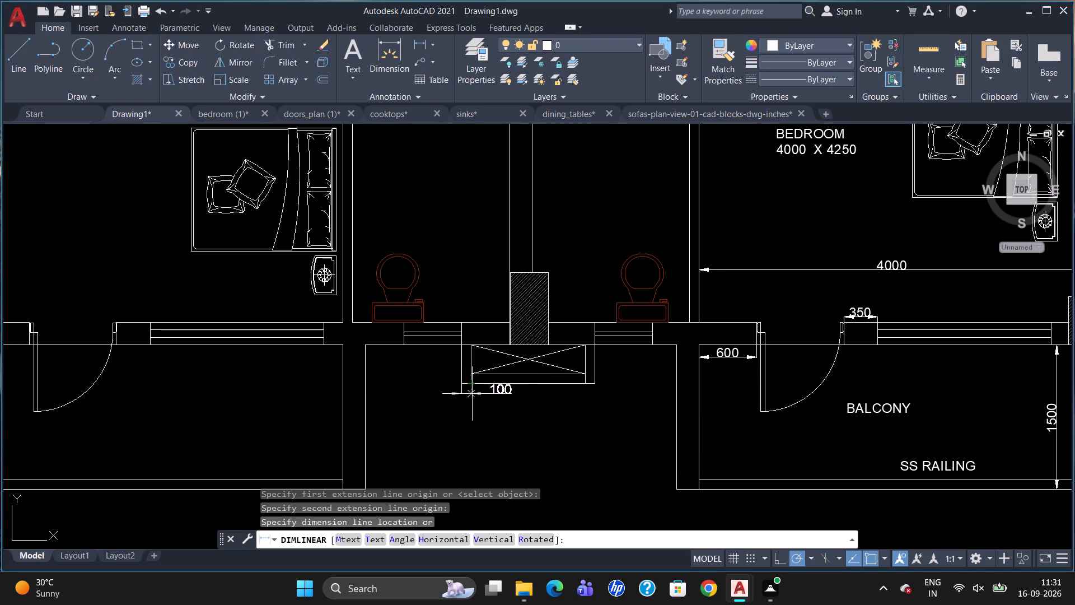
click(466, 411)
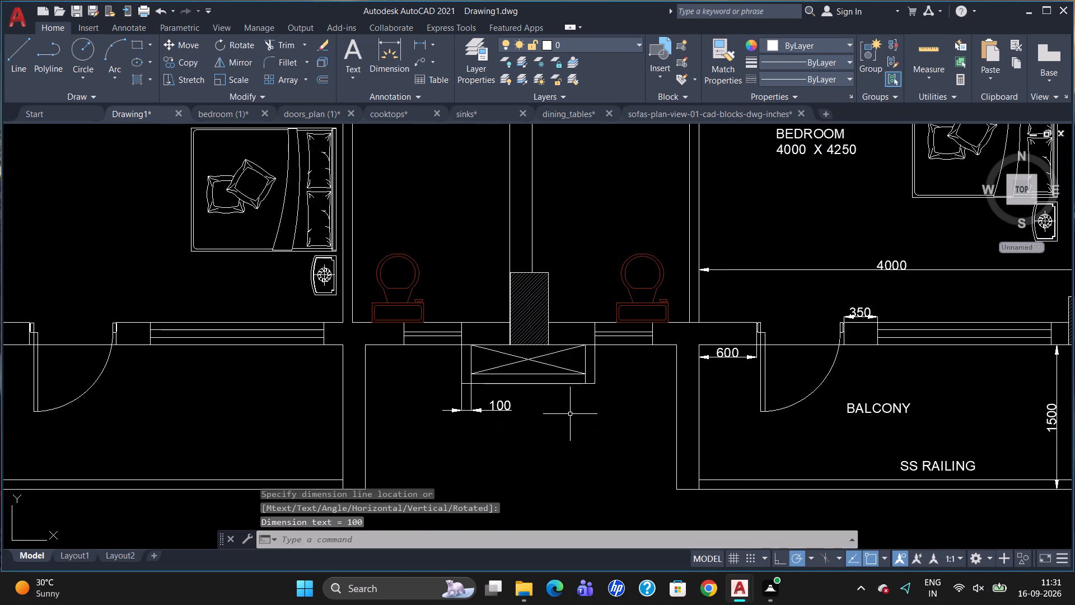
Add a horizontal linear dimension for the same duct's east wall thickness, in line with the west wall's dimension.
key(space)
click(584, 389)
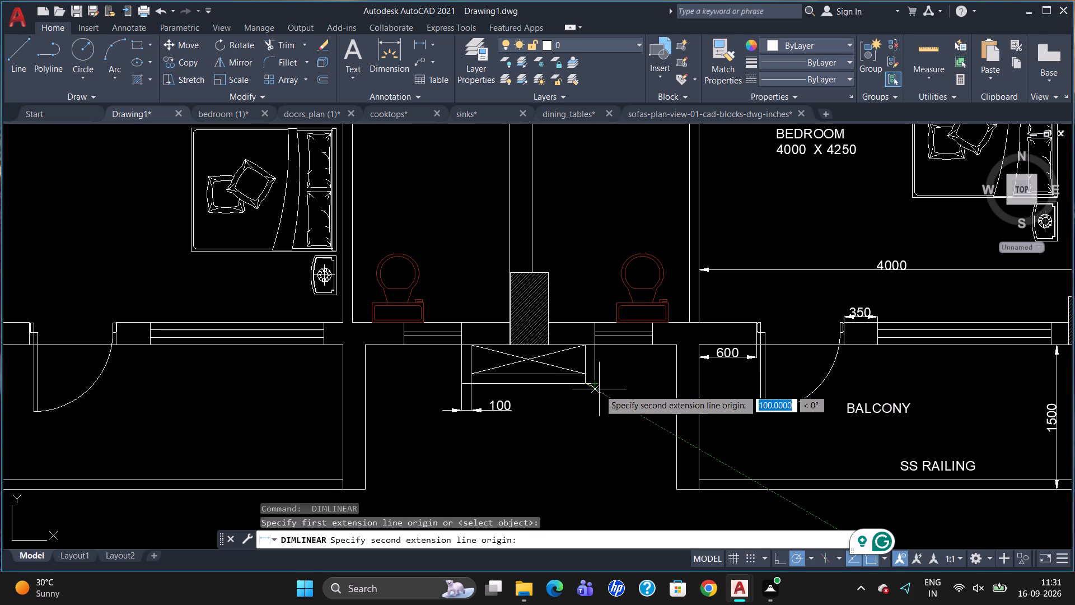
click(596, 381)
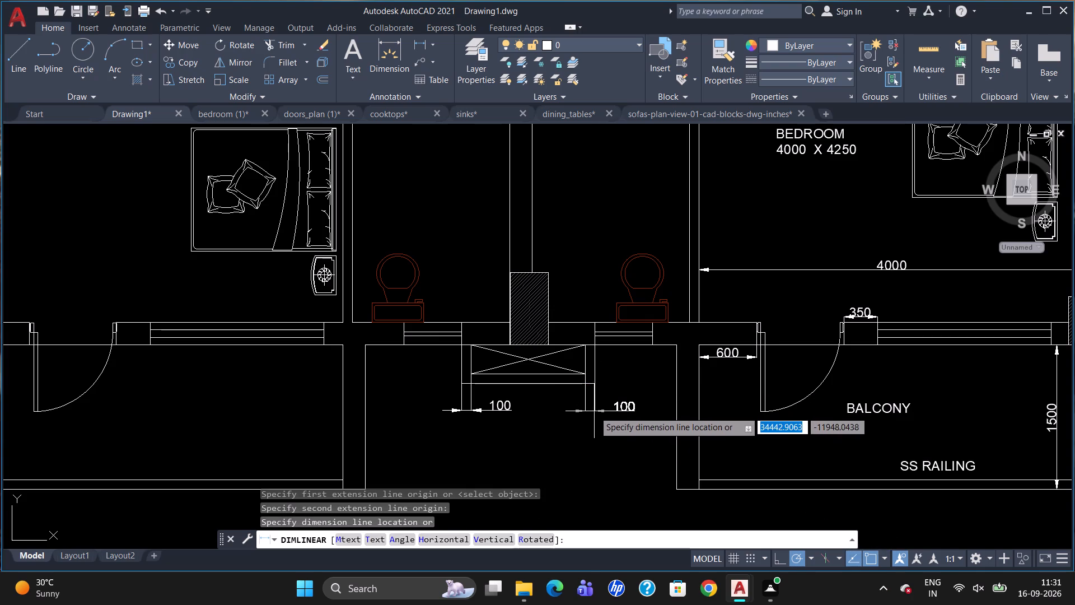
click(594, 411)
Add a horizontal linear dimension from the wall west of the crossed duct to the duct's west outer face, aligned with the wall-thickness dimension.
key(space)
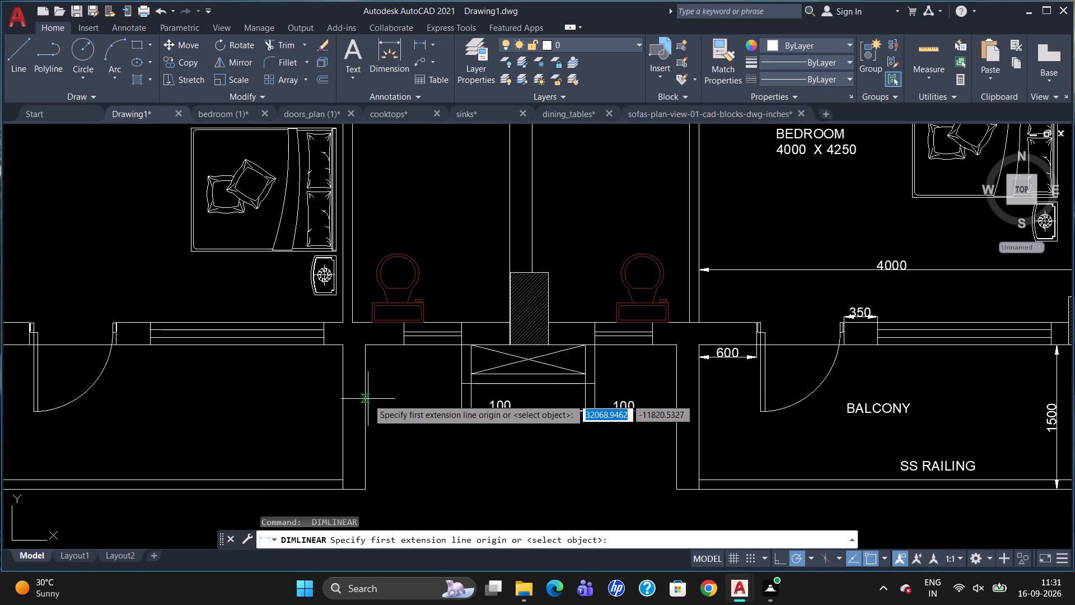
click(367, 397)
click(465, 395)
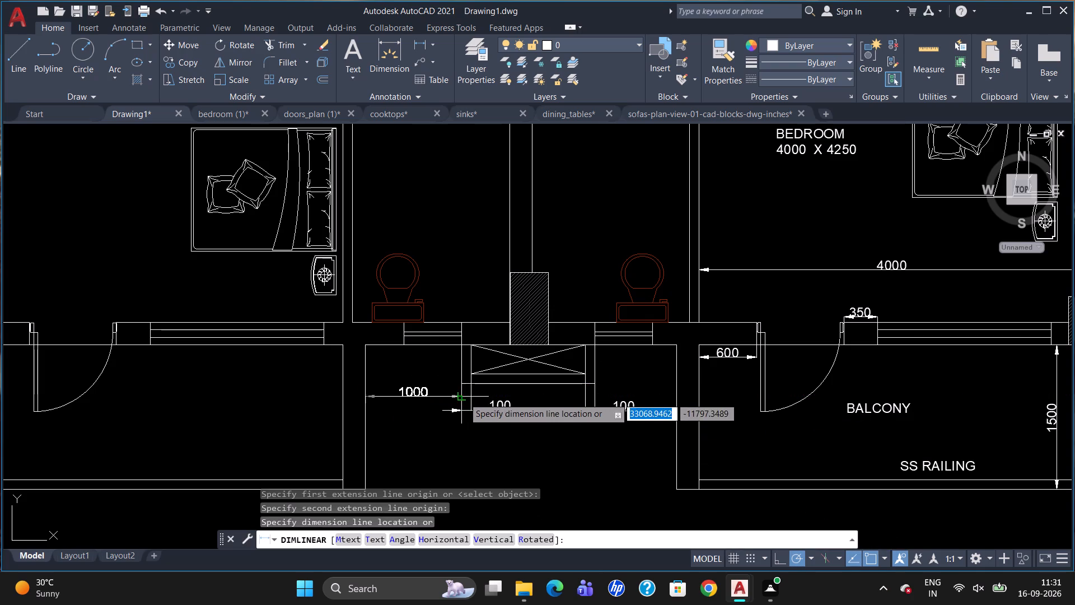
click(459, 409)
Add a horizontal linear dimension from the duct's east outer face to the wall east of it, just south of the wall-thickness dimension.
key(space)
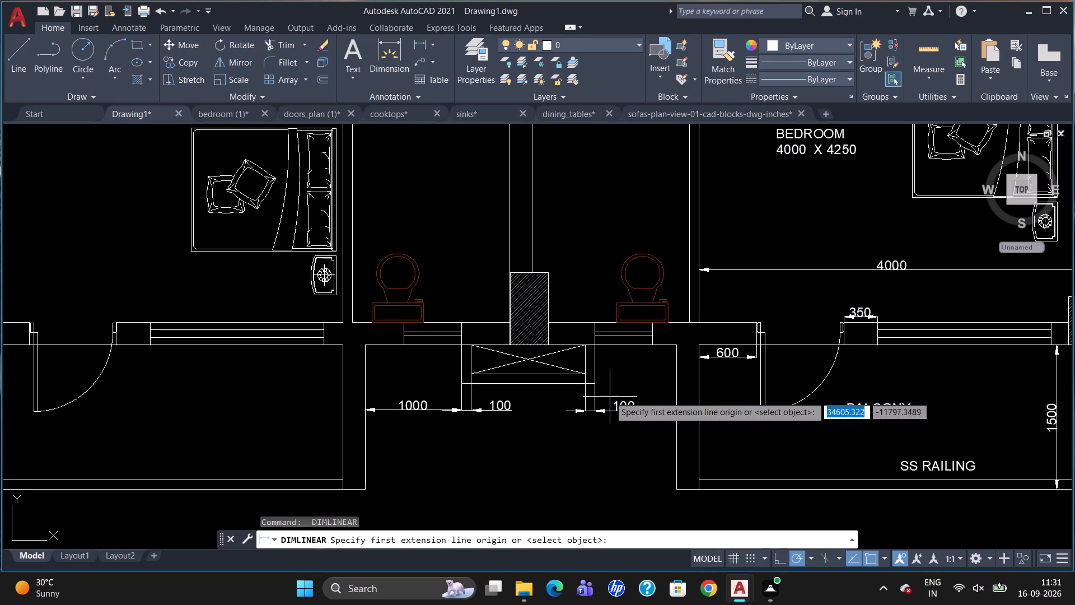
click(596, 393)
click(677, 392)
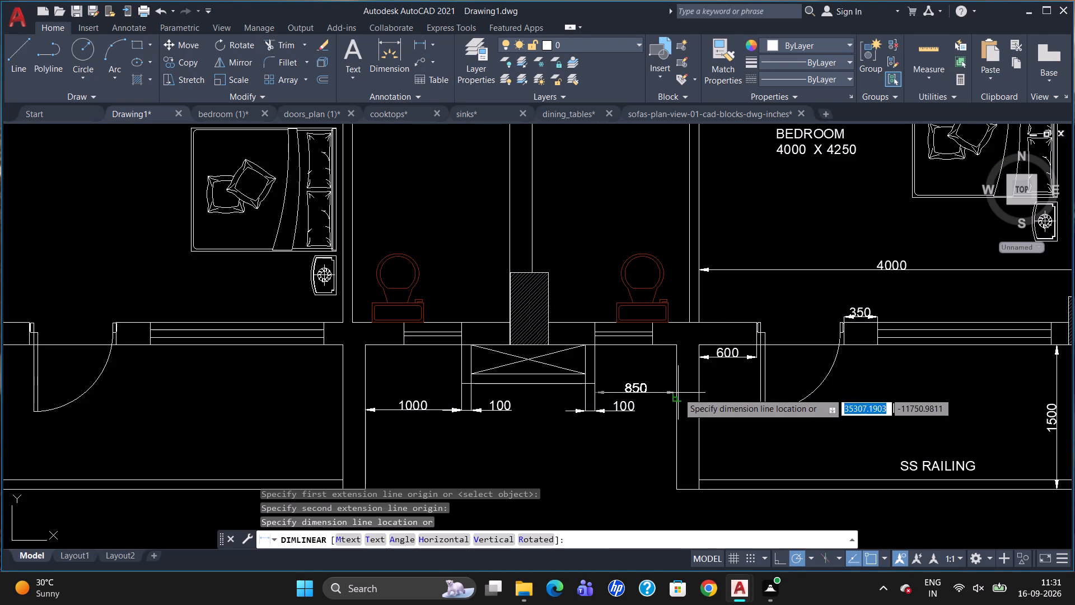
click(669, 427)
Add a horizontal linear dimension for the crossed duct's inner width, placed just south of its two wall-thickness dimensions.
key(space)
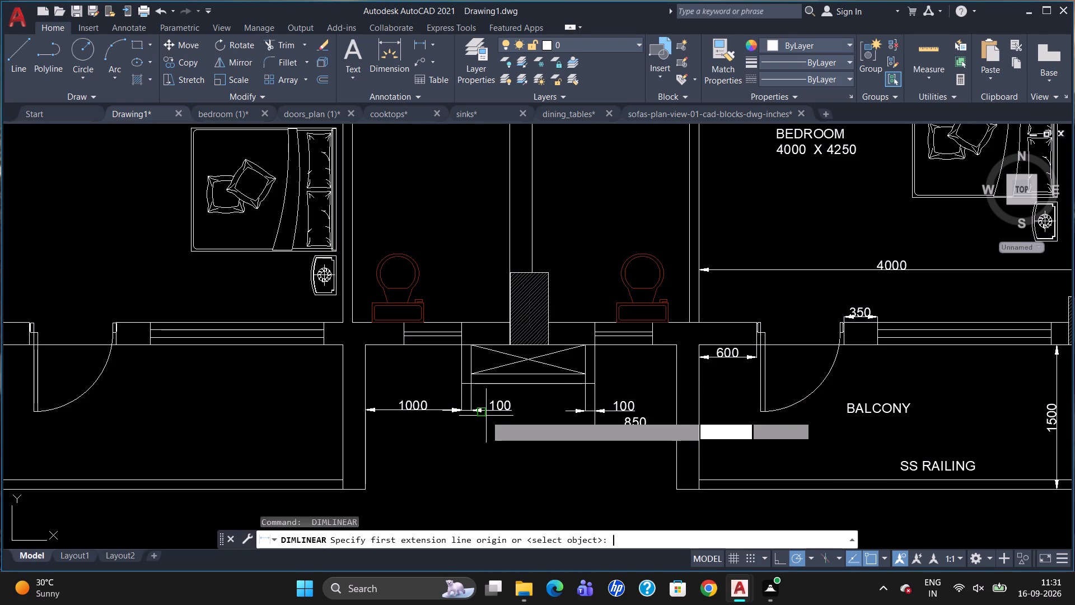
click(470, 384)
click(583, 384)
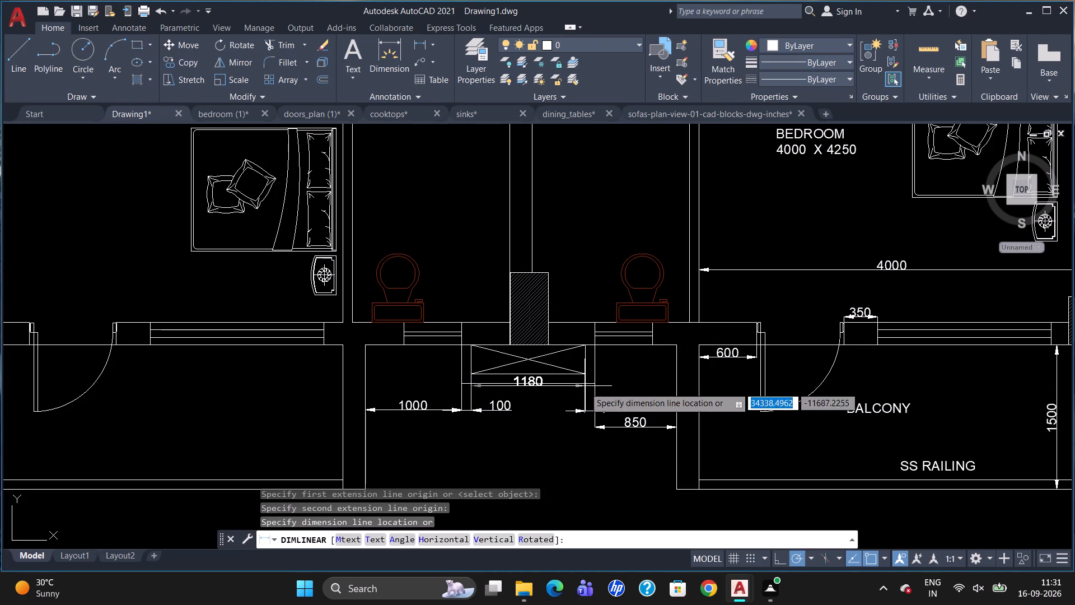
click(571, 425)
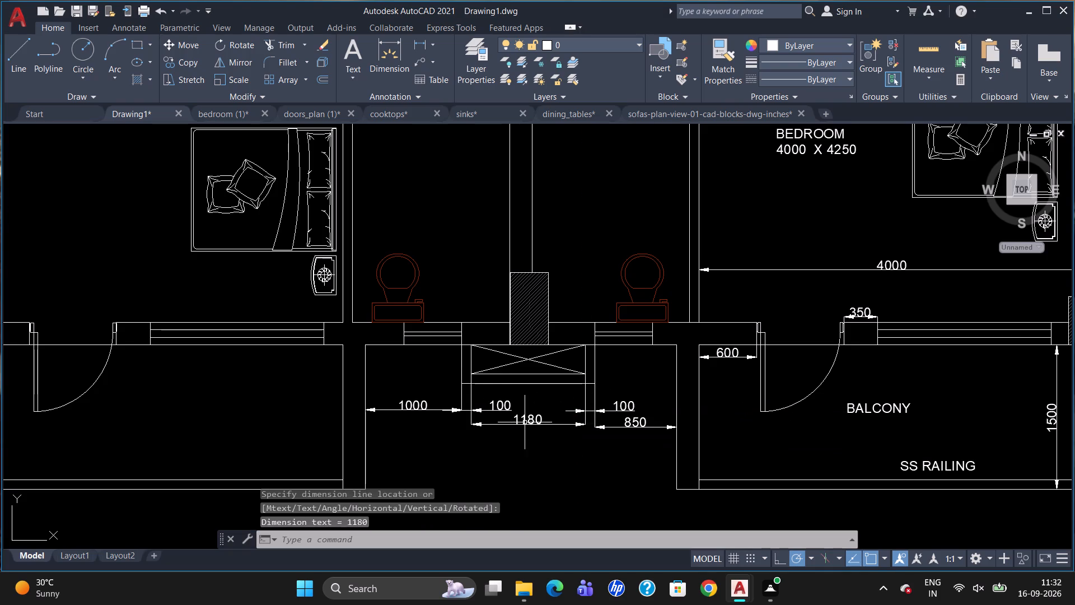
Override the text of the duct's inner width dimension with 950.
double_click(523, 422)
key(Delete)
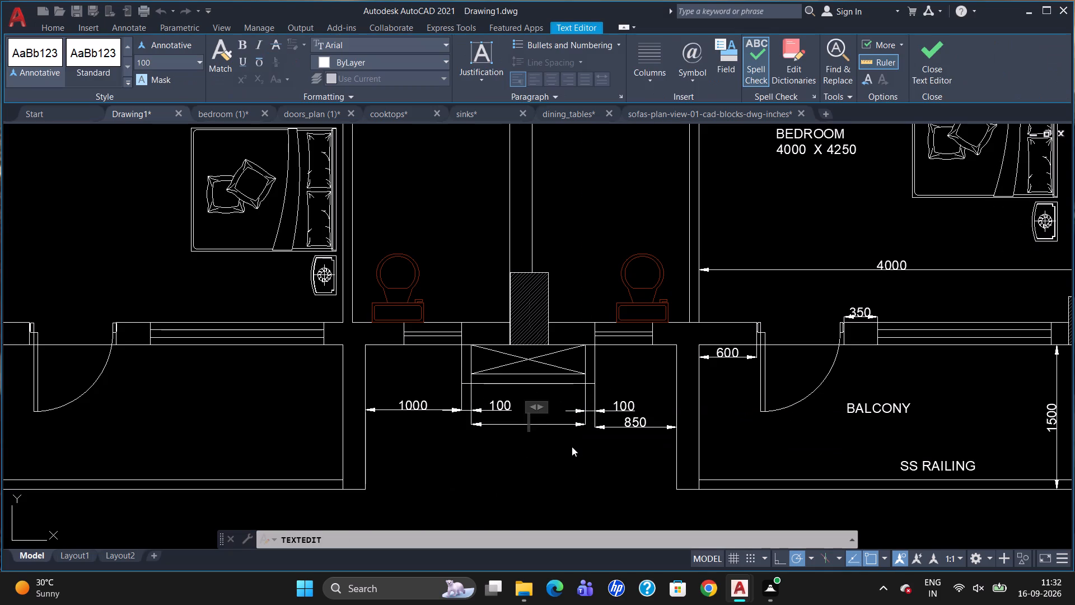
text(950)
click(568, 473)
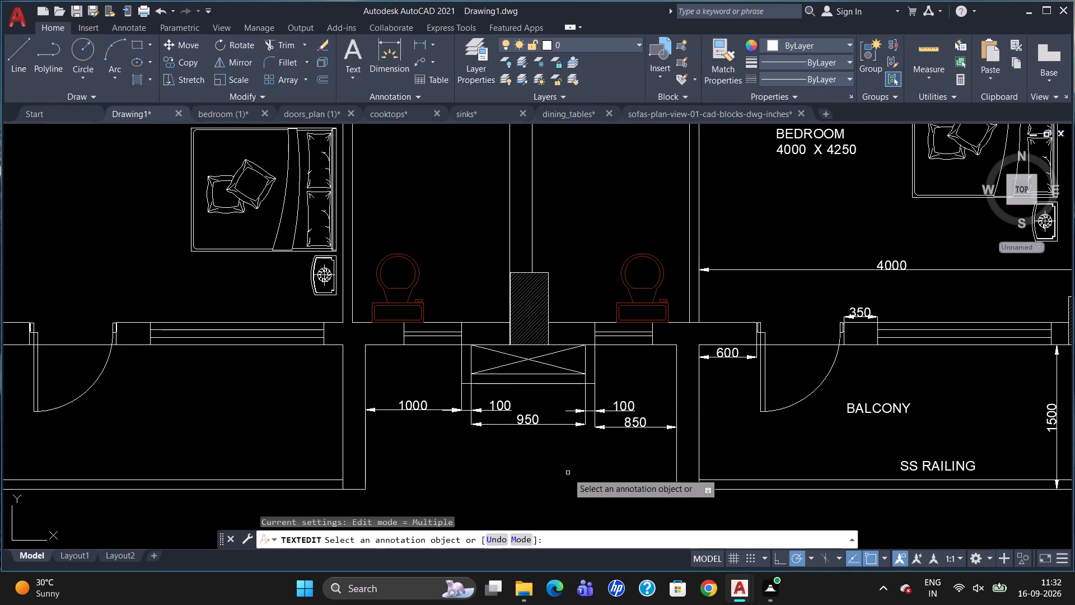
scroll(534, 374, down, 1)
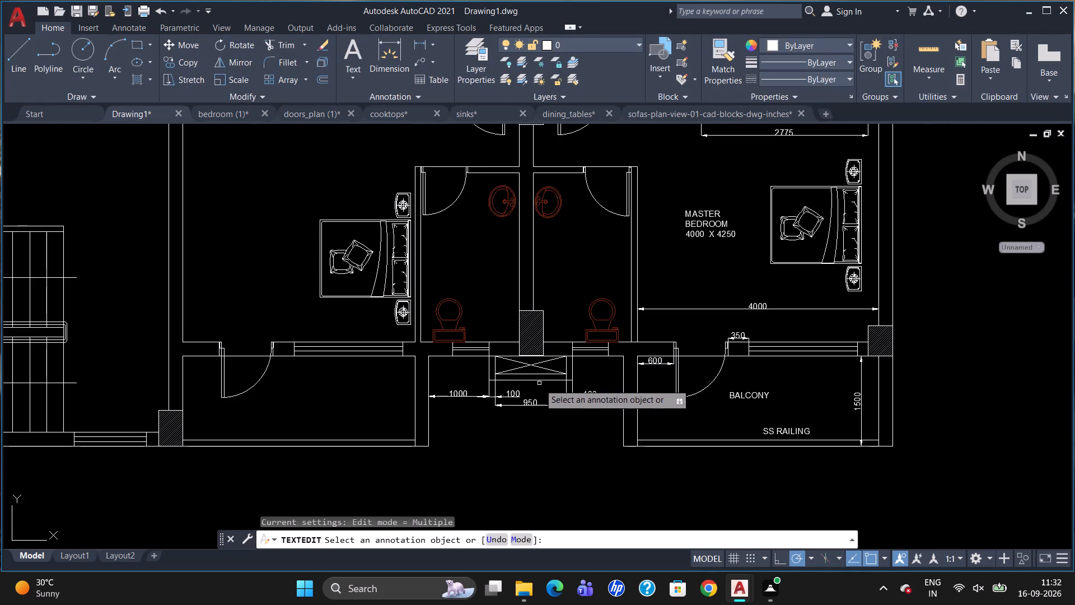
key(Escape)
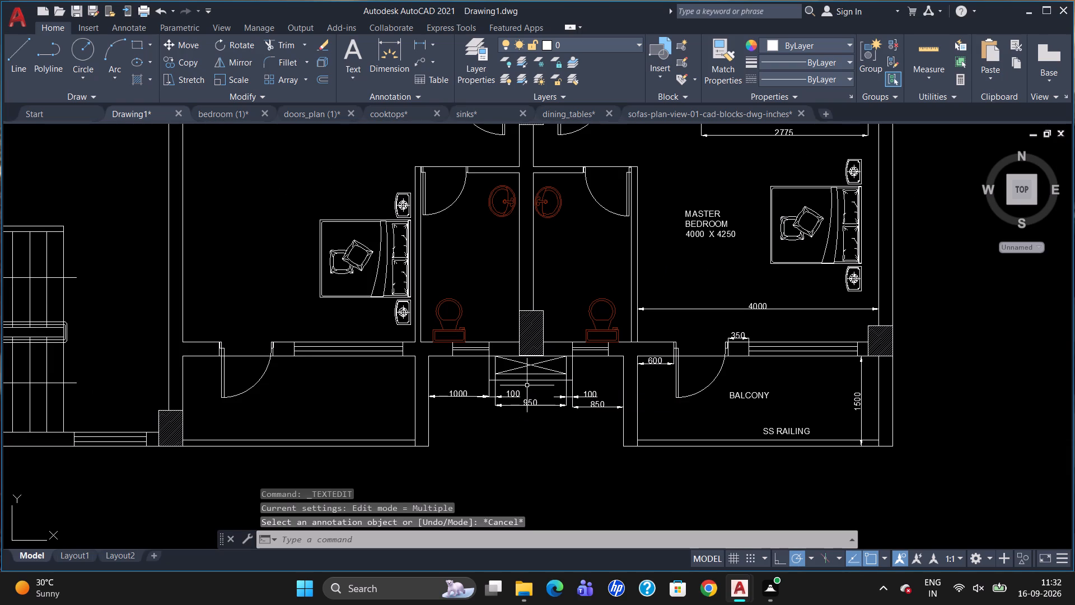
Copy the BALCONY label into the middle of both bathrooms, west and east.
scroll(541, 412, down, 1)
scroll(476, 312, up, 1)
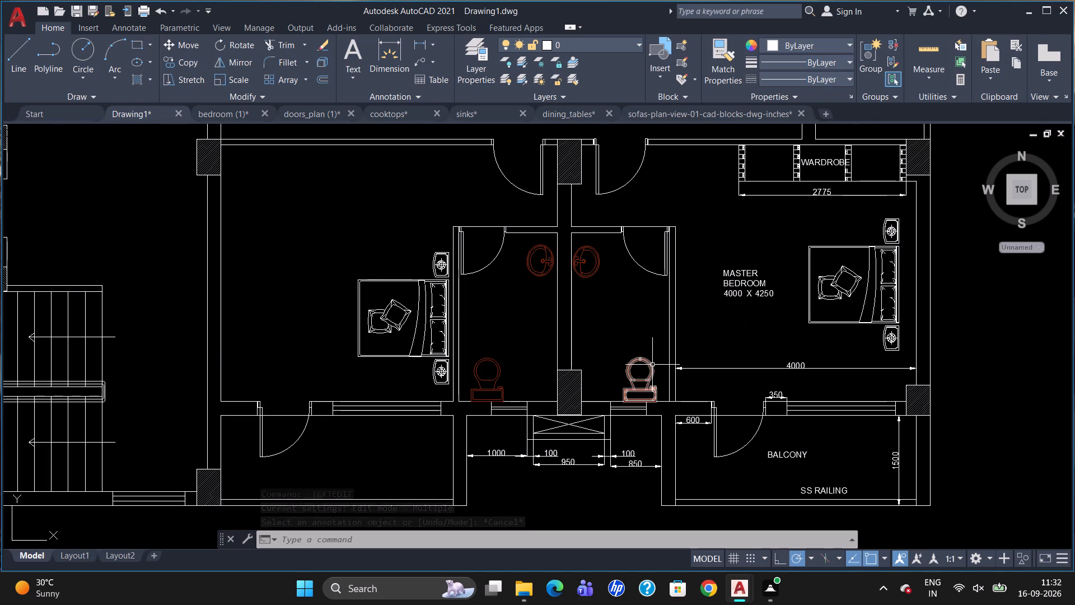
click(792, 458)
text(CO)
key(Return)
click(780, 456)
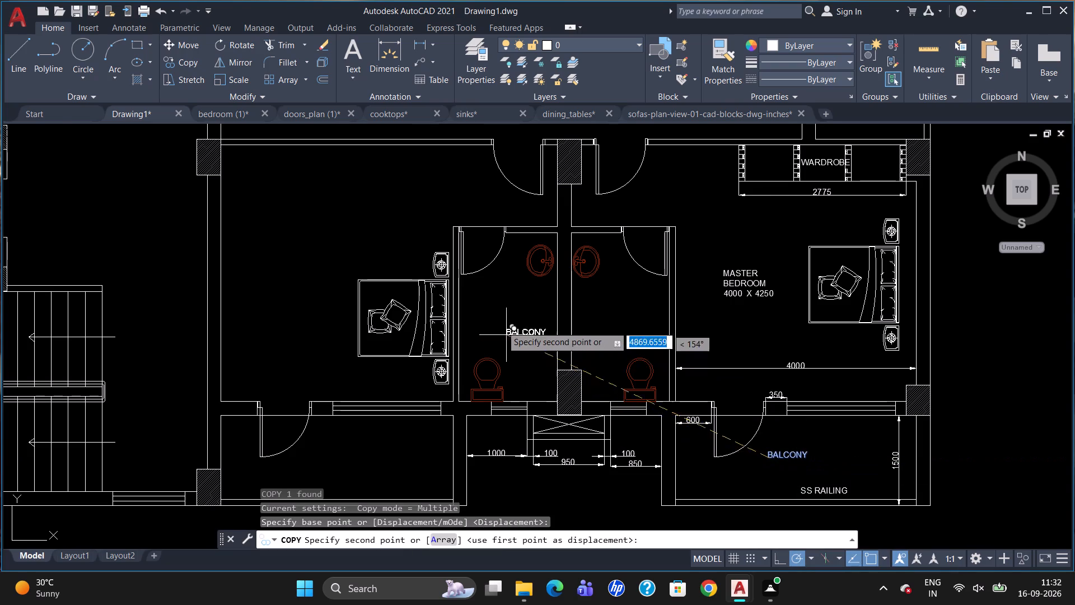
scroll(494, 318, up, 2)
click(470, 298)
click(731, 285)
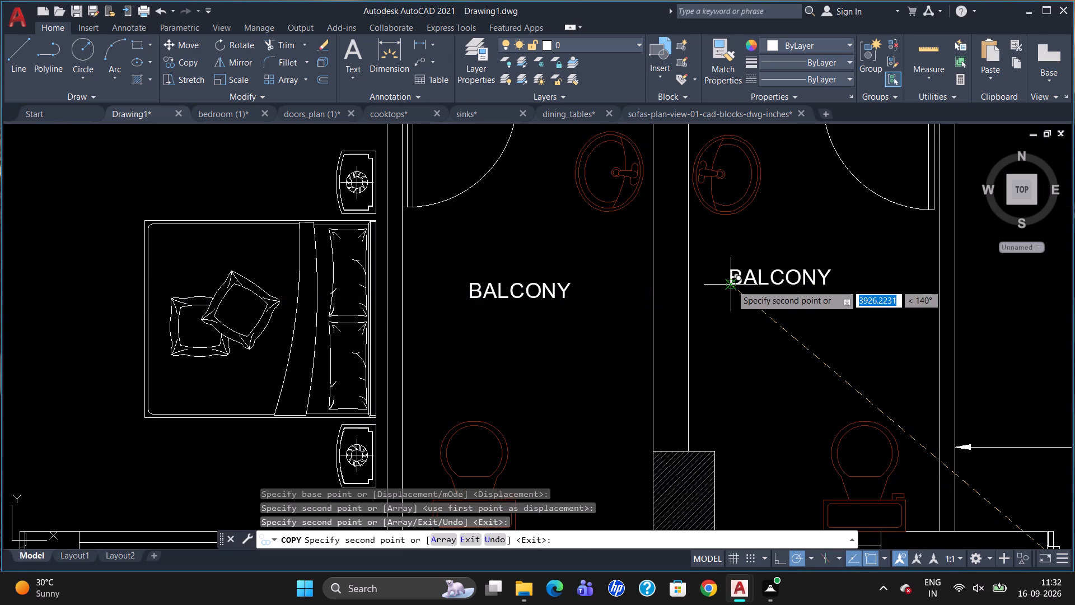
key(Escape)
Replace the copied BALCONY text in the west bathroom with TOI and 1500 X 2800 on a second line.
double_click(508, 296)
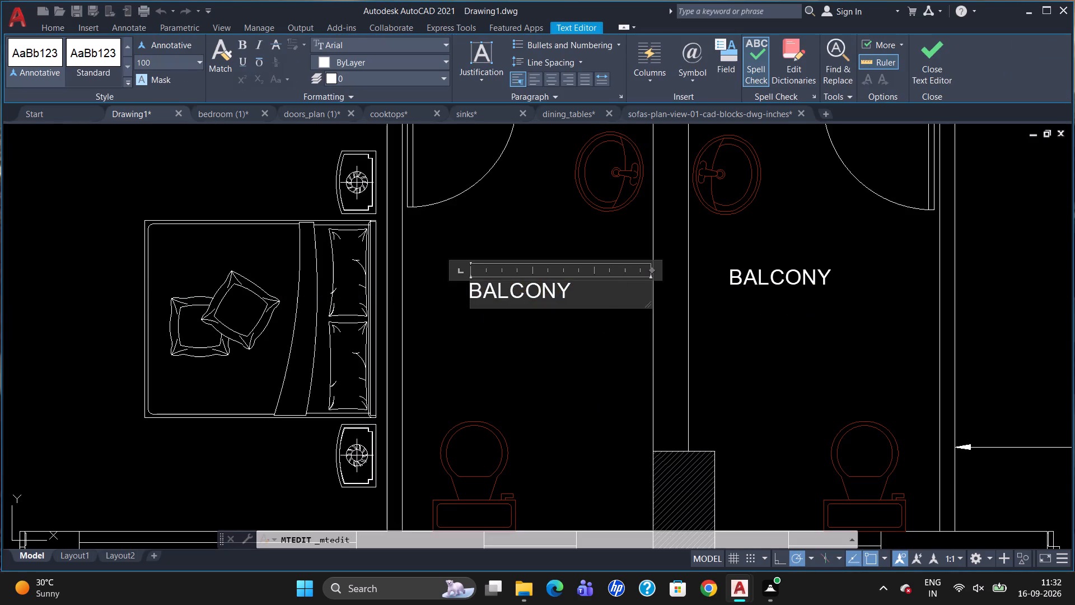
drag(613, 282, 392, 304)
key(Delete)
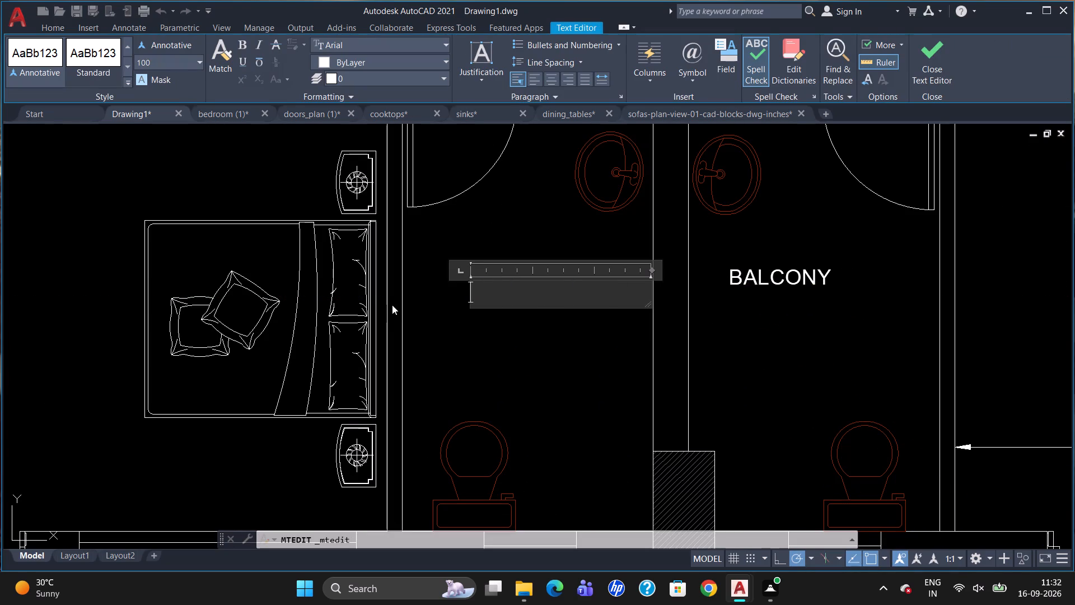
text(TOI)
key(Return)
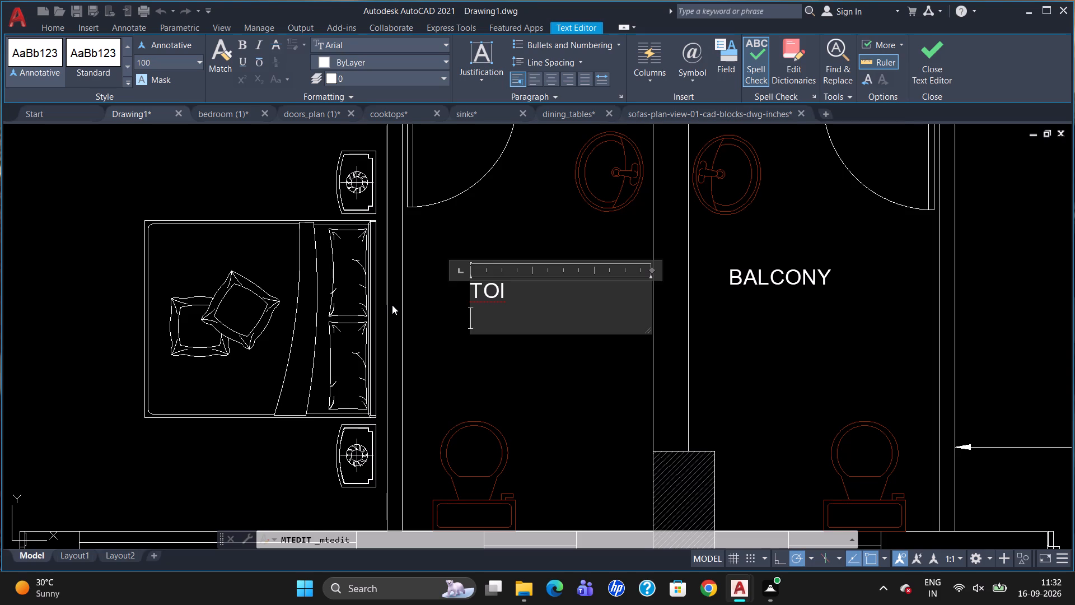
text(1500 X)
key(space)
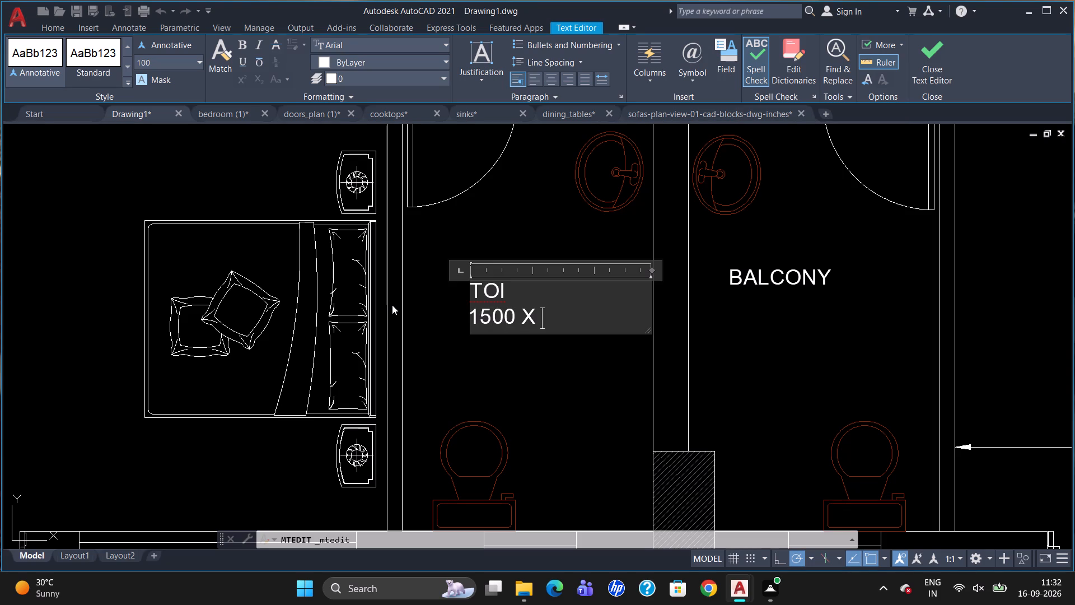
key(2)
text(800)
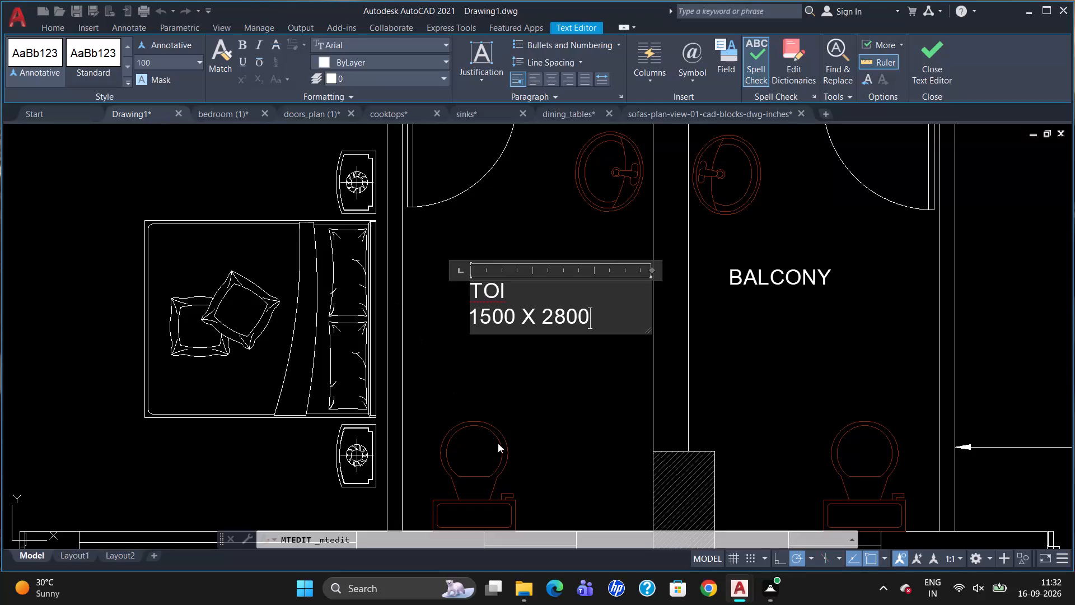
click(535, 392)
Replace the copied BALCONY text in the east bathroom with TOI and 1500 X 2800 on a second line.
double_click(763, 275)
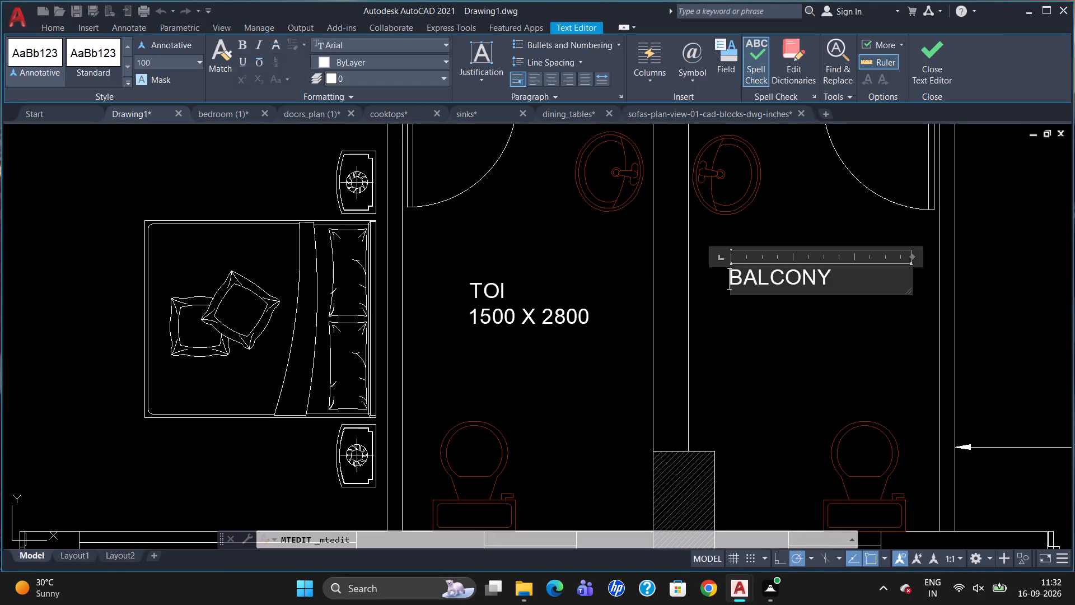
drag(845, 274, 662, 313)
key(Delete)
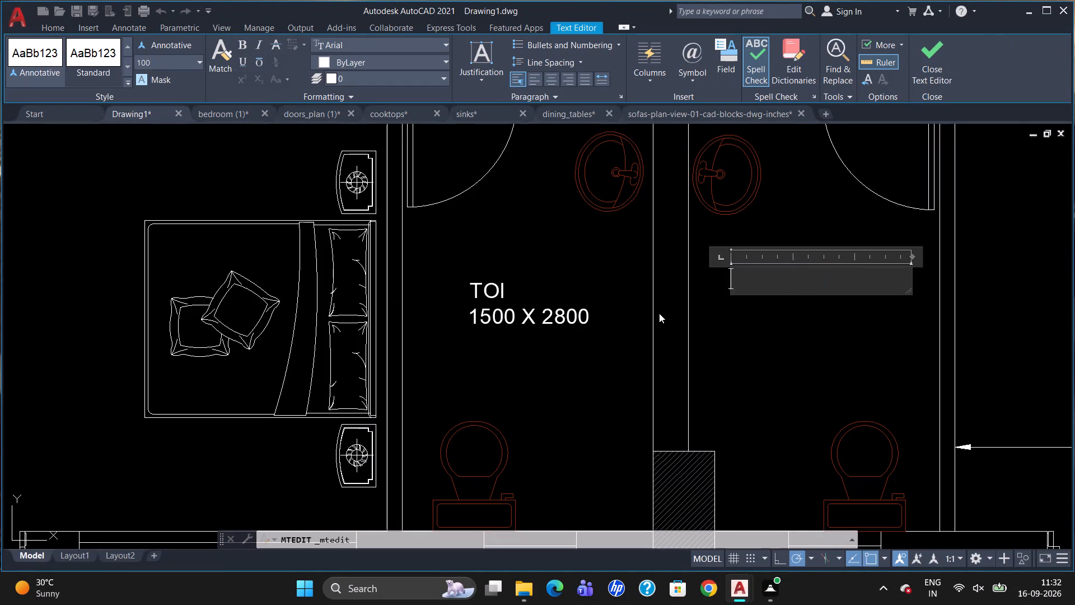
text(TOI)
key(Return)
text(1500 X)
key(space)
text(2800)
click(742, 370)
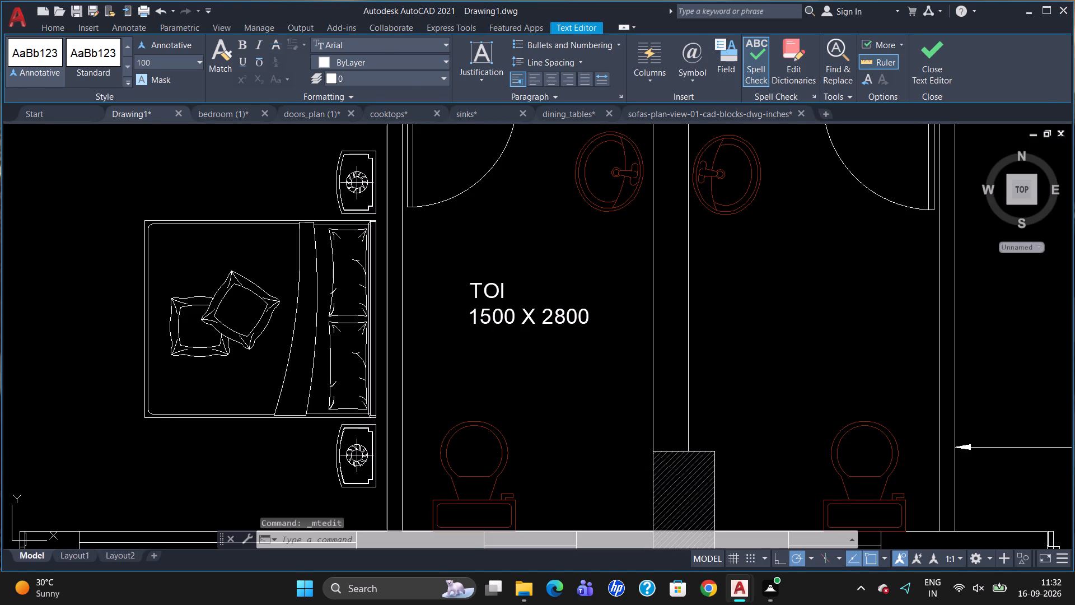
key(Escape)
Add a horizontal linear dimension for the west toilet's inner width, placed between its TOI label and the WC.
scroll(607, 328, down, 1)
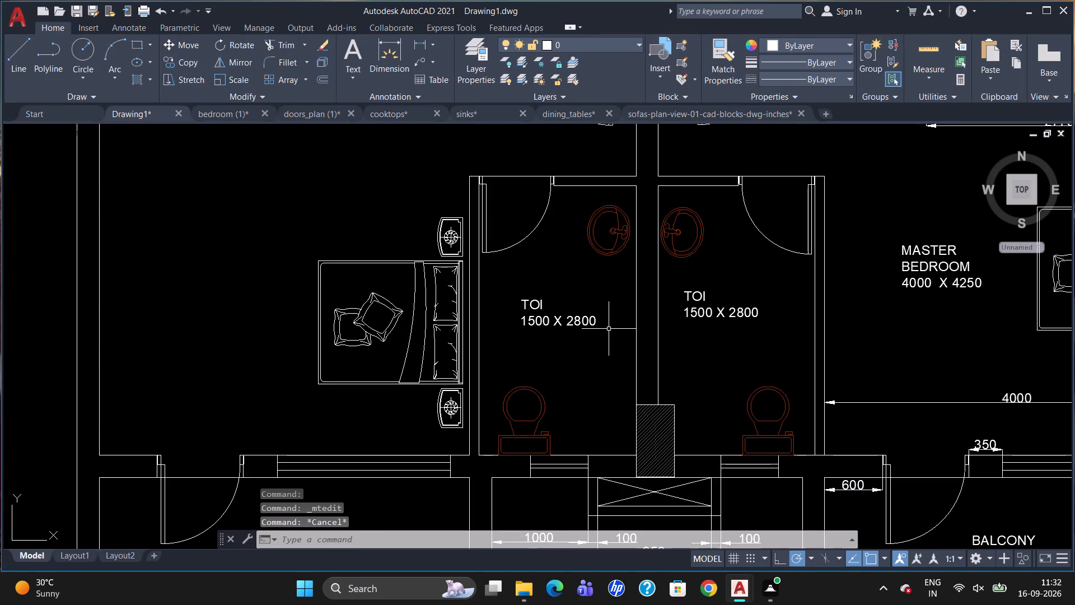
text(DLI)
key(Return)
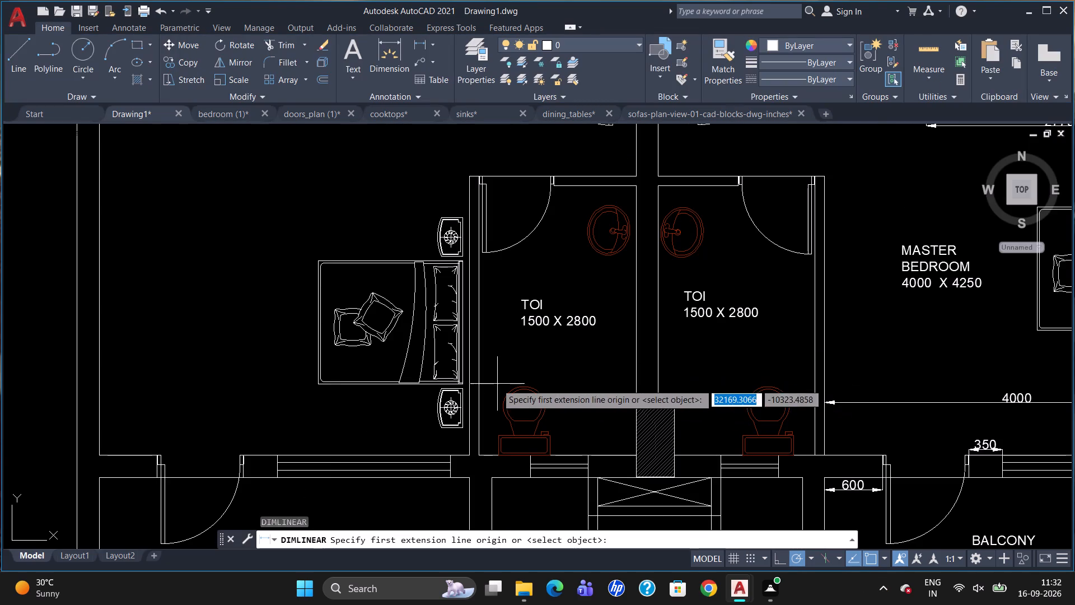
click(479, 372)
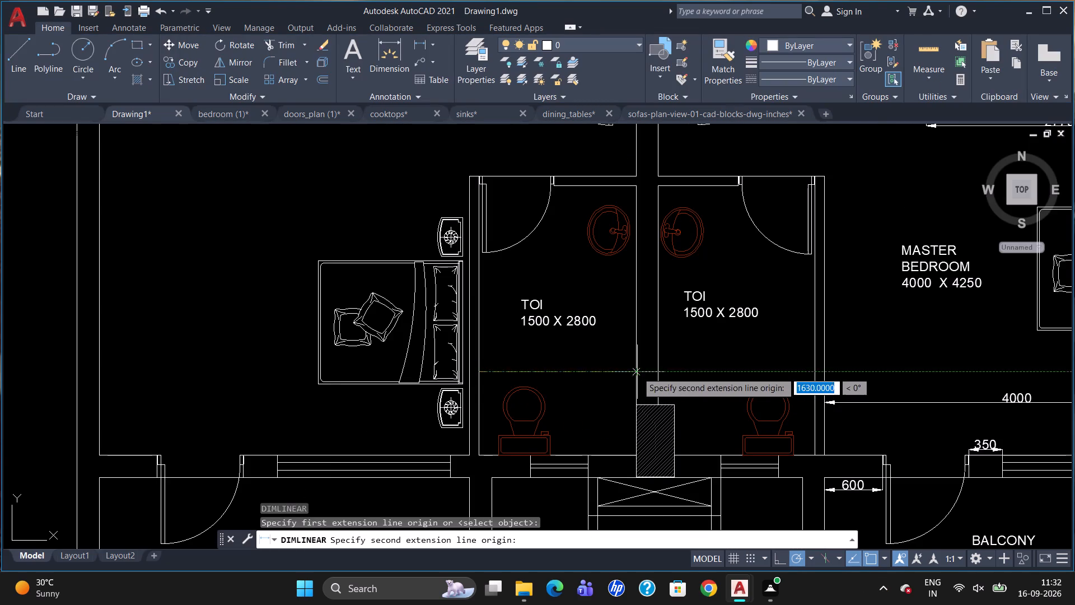
click(637, 372)
click(635, 362)
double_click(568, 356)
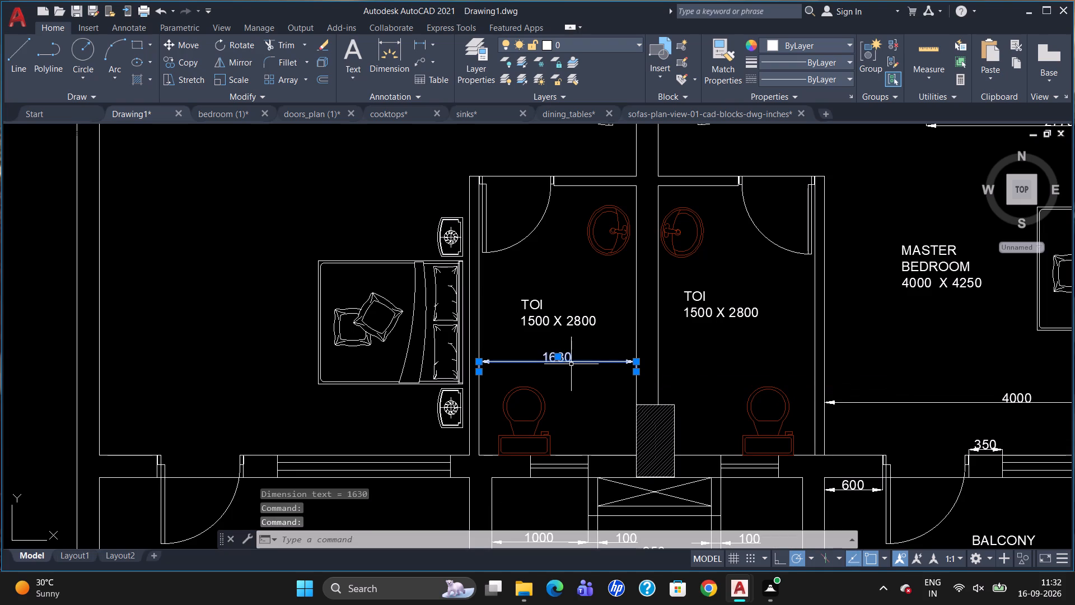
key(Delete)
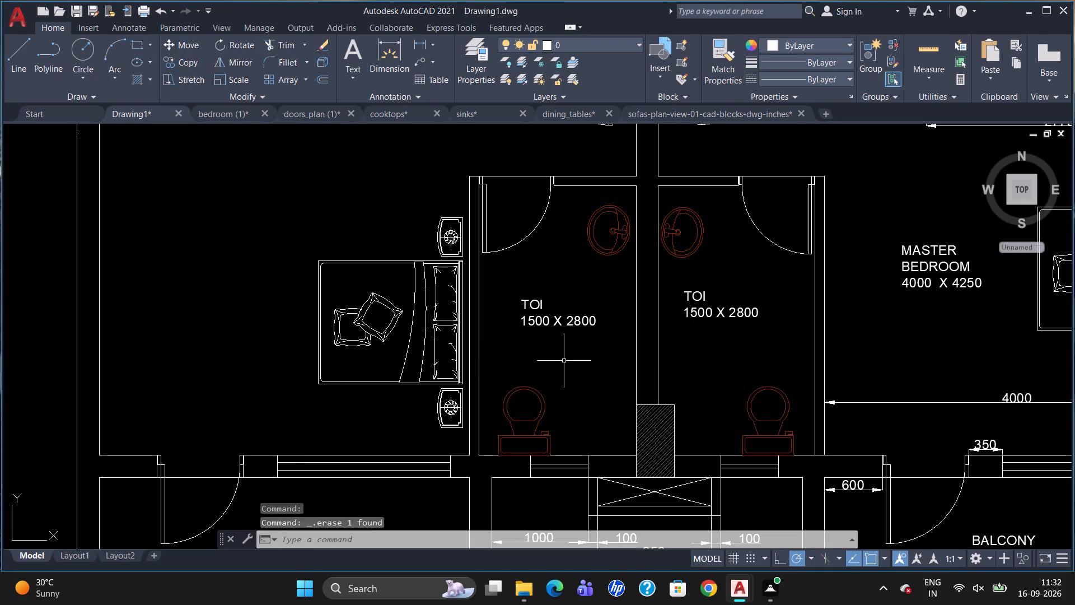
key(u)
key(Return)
Override the text of the west toilet's width dimension with 1500.
triple_click(564, 360)
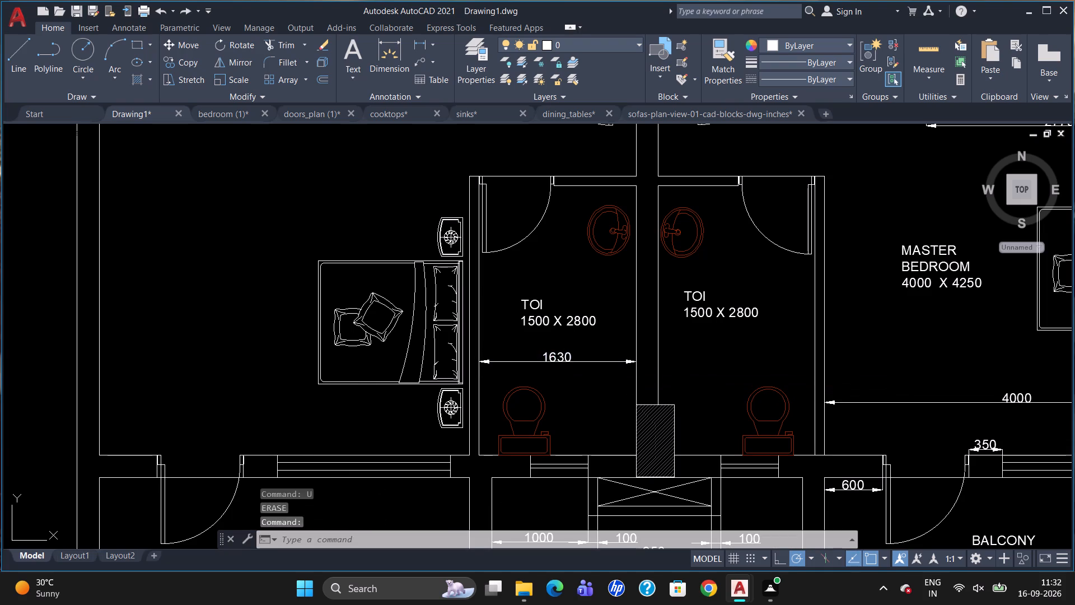
key(Delete)
key(1)
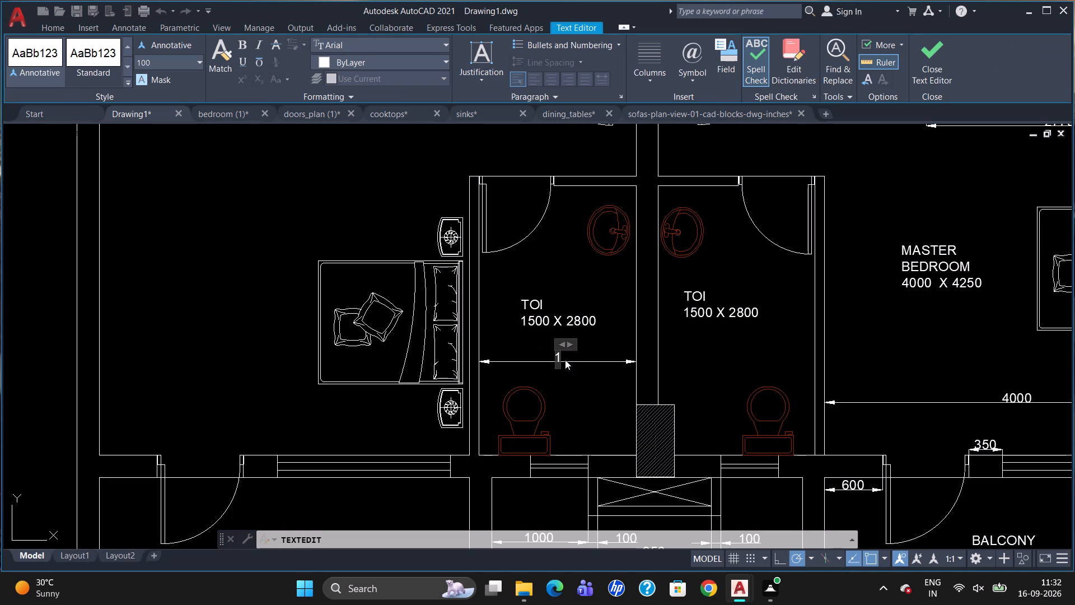
text(500)
click(589, 403)
key(Escape)
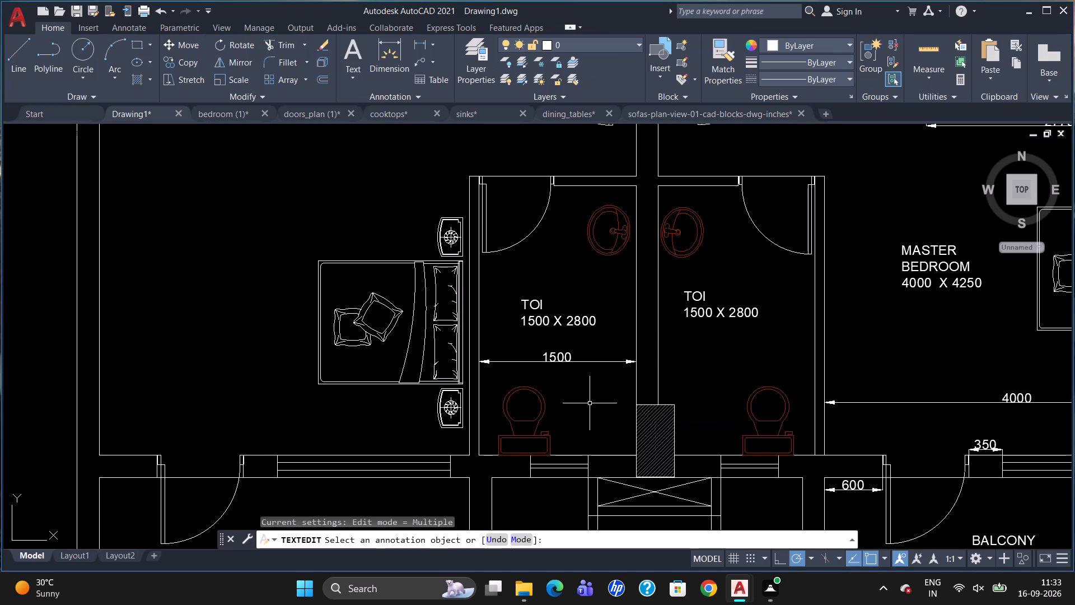
Add a vertical linear dimension for the west toilet's inner length, placed just east of its TOI label.
text(DLI)
key(Return)
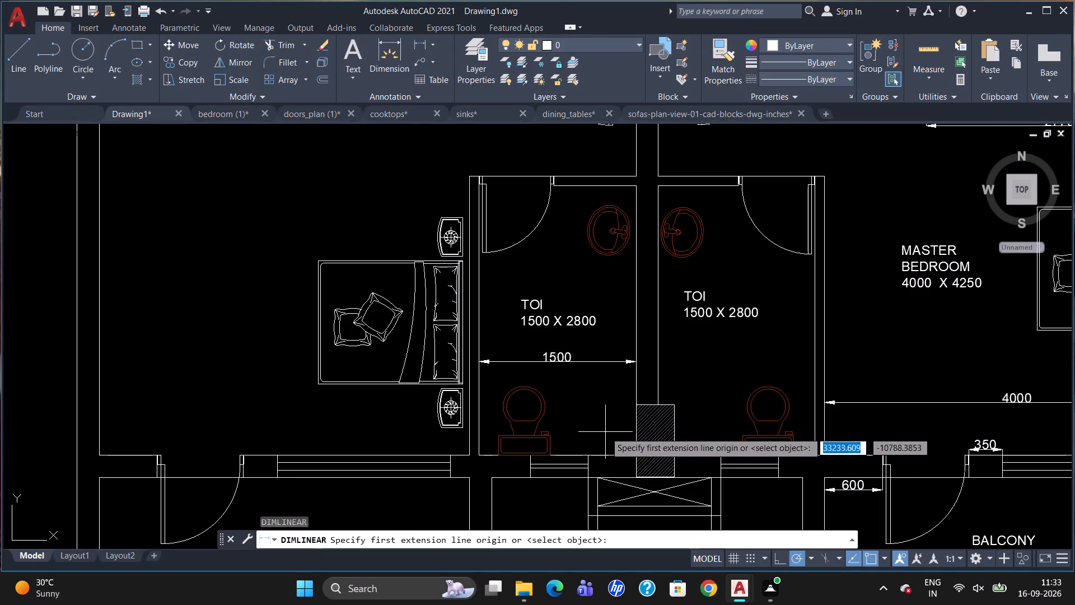
click(603, 455)
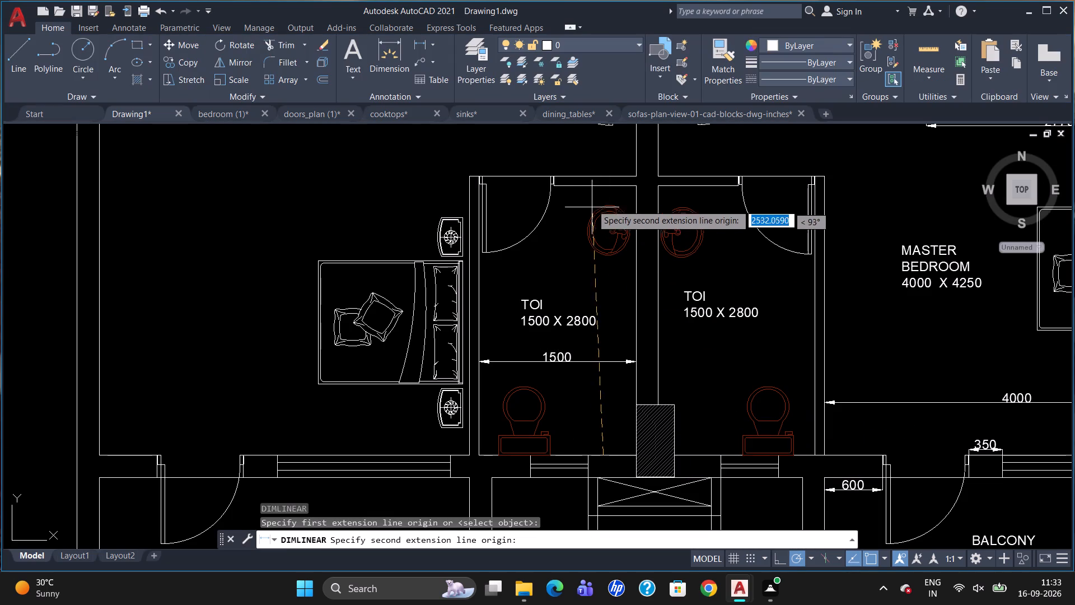
click(595, 188)
click(613, 202)
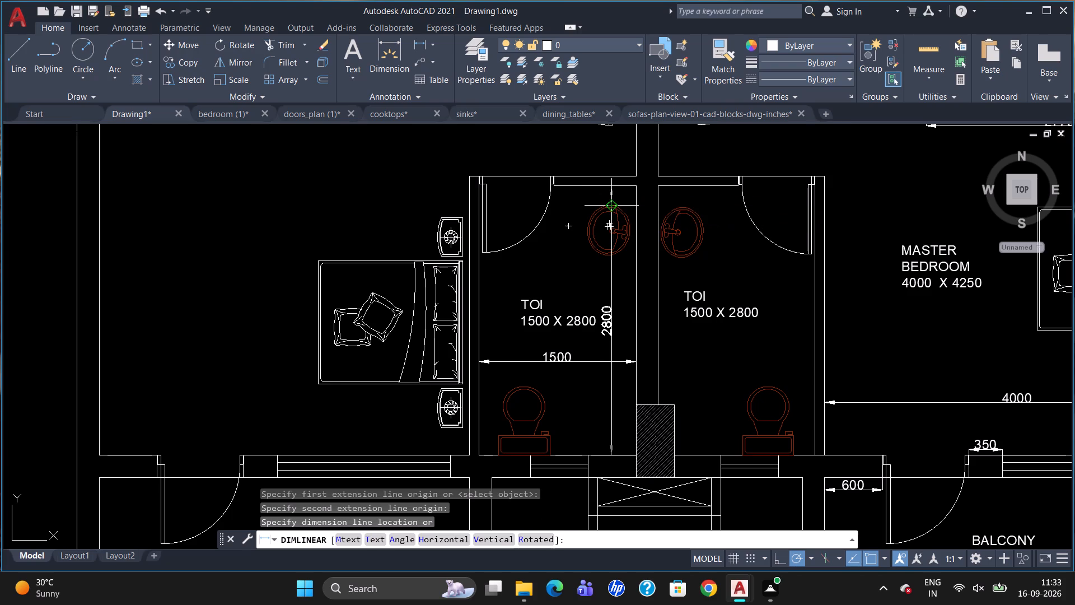
Add a vertical linear dimension for the east toilet's inner length, placed just west of its TOI label through the washbasin.
key(space)
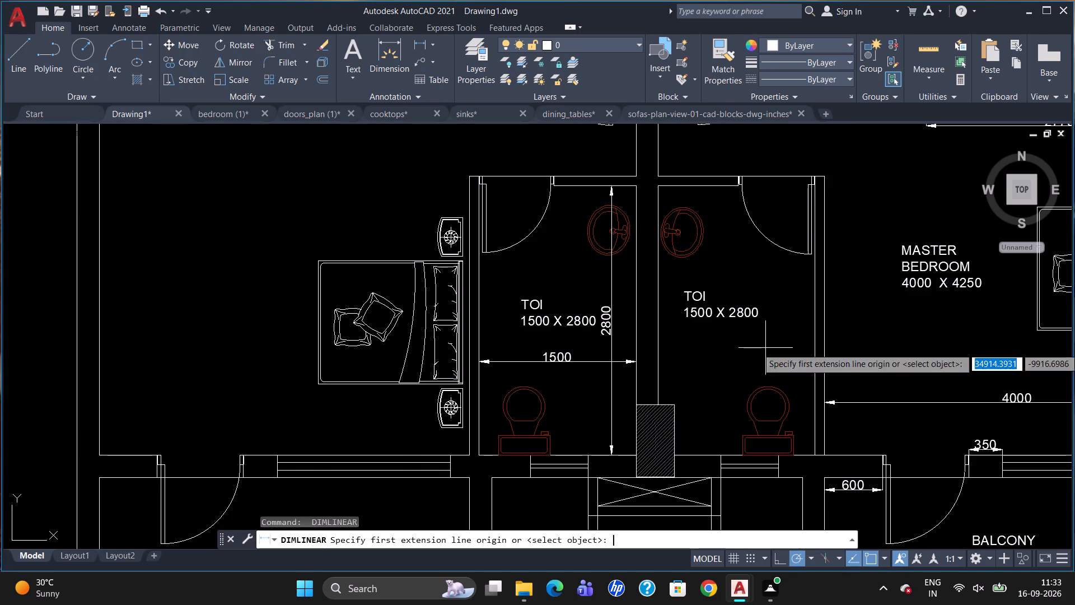
click(691, 456)
click(686, 185)
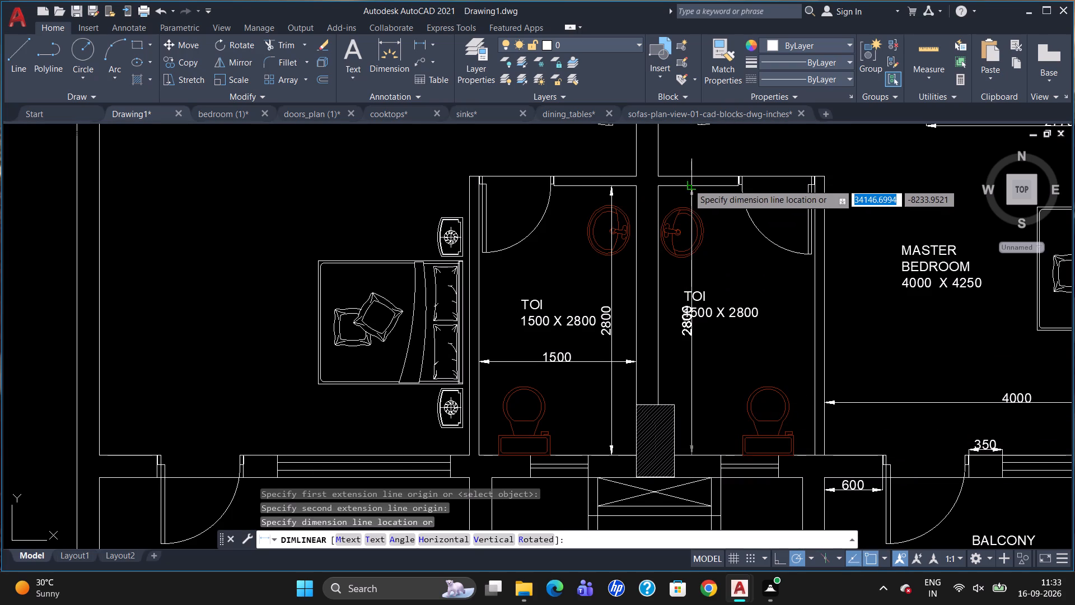
click(683, 184)
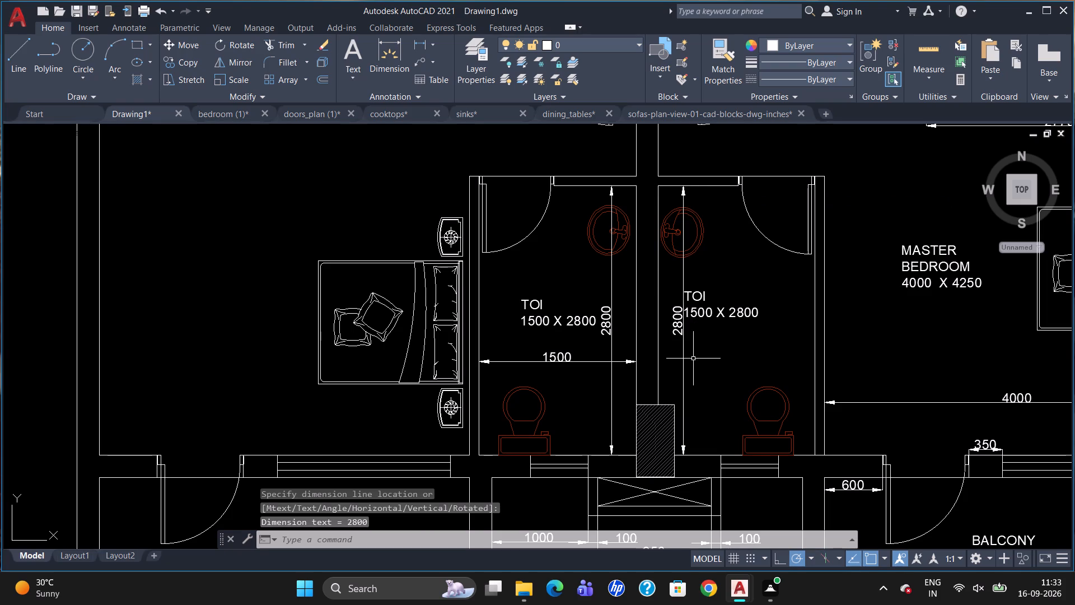
Add a horizontal linear dimension for the east toilet's inner width, placed between its TOI label and the WC.
key(space)
click(658, 358)
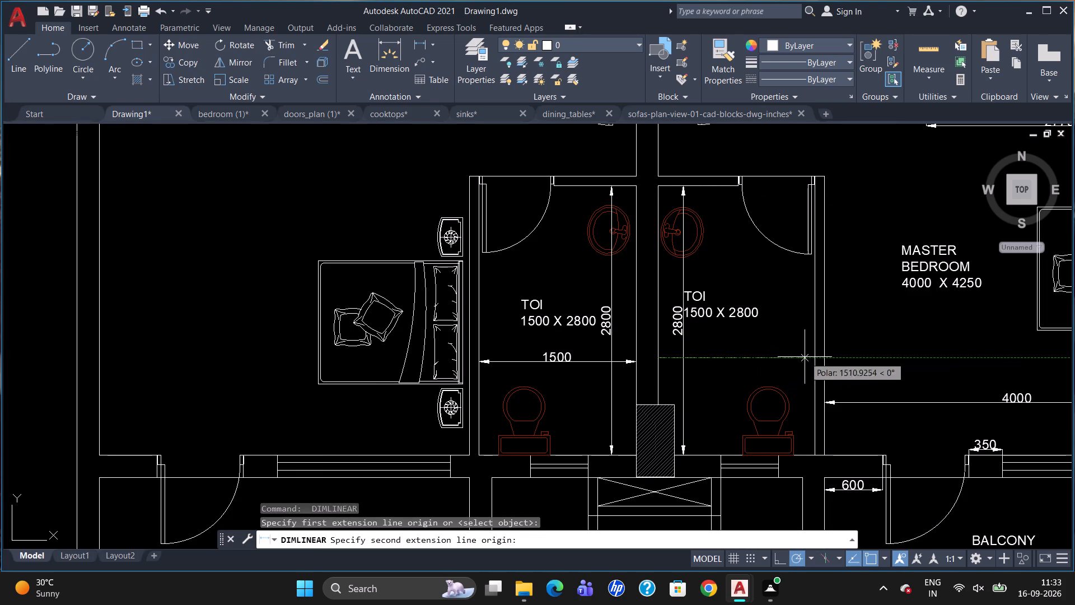
click(811, 360)
click(812, 360)
Override the text of the east toilet's width dimension with 1500.
double_click(727, 355)
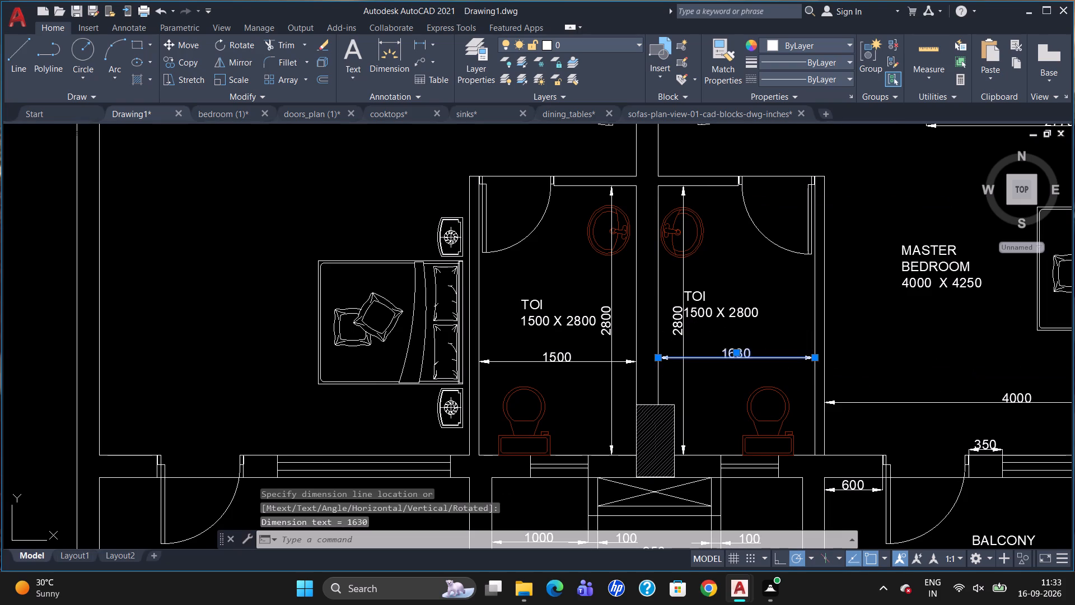
key(Delete)
text(150)
key(0)
click(718, 416)
key(Escape)
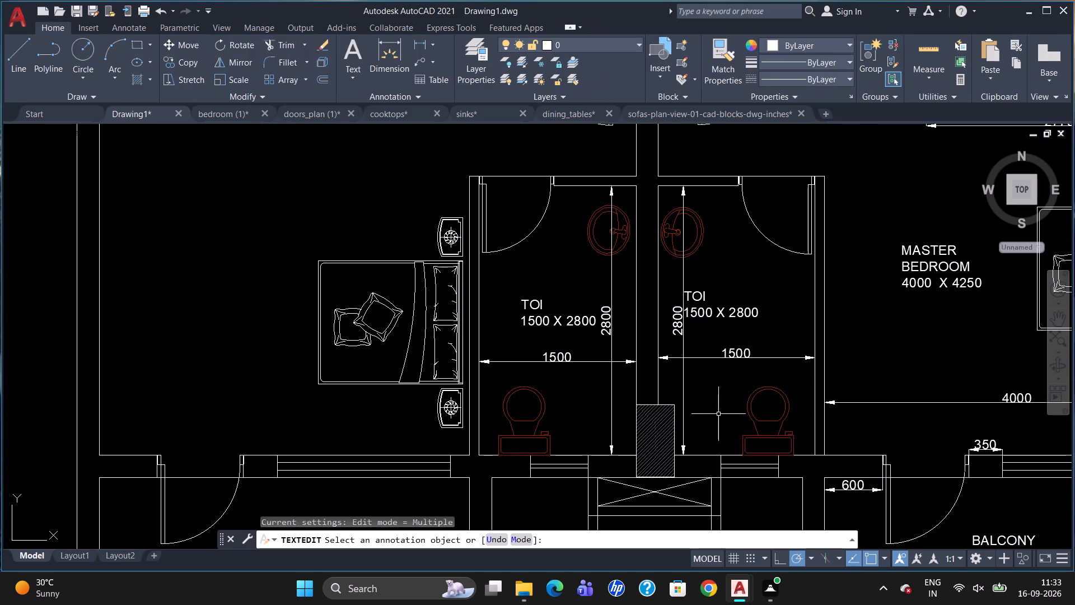
Copy the BALCONY label to the middle and south edge of the balcony west of the toilets, and into the bedroom above it.
scroll(692, 397, down, 1)
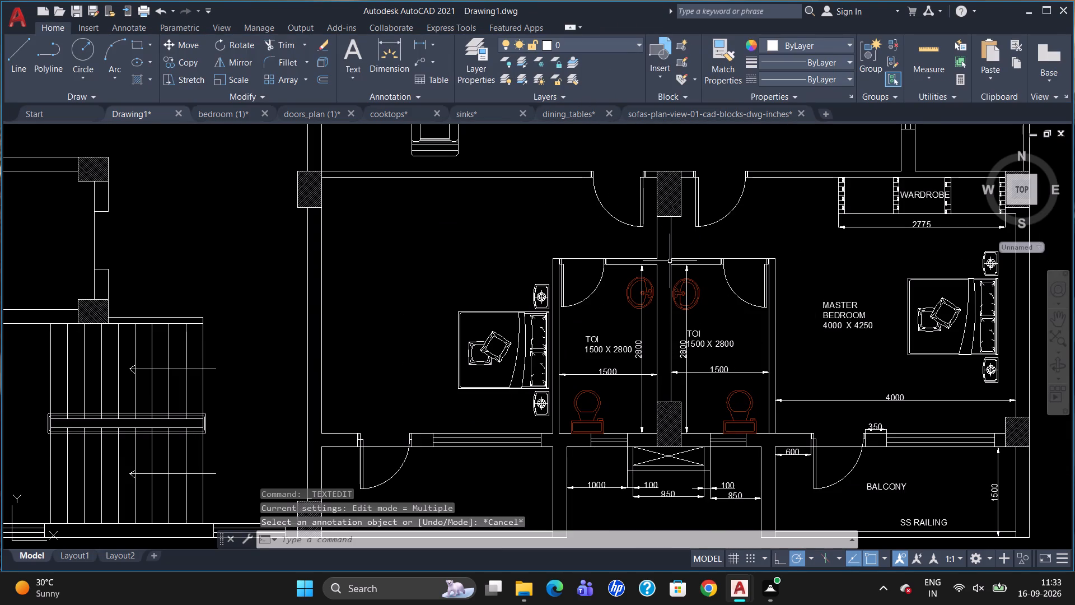
scroll(676, 272, down, 1)
scroll(660, 420, up, 1)
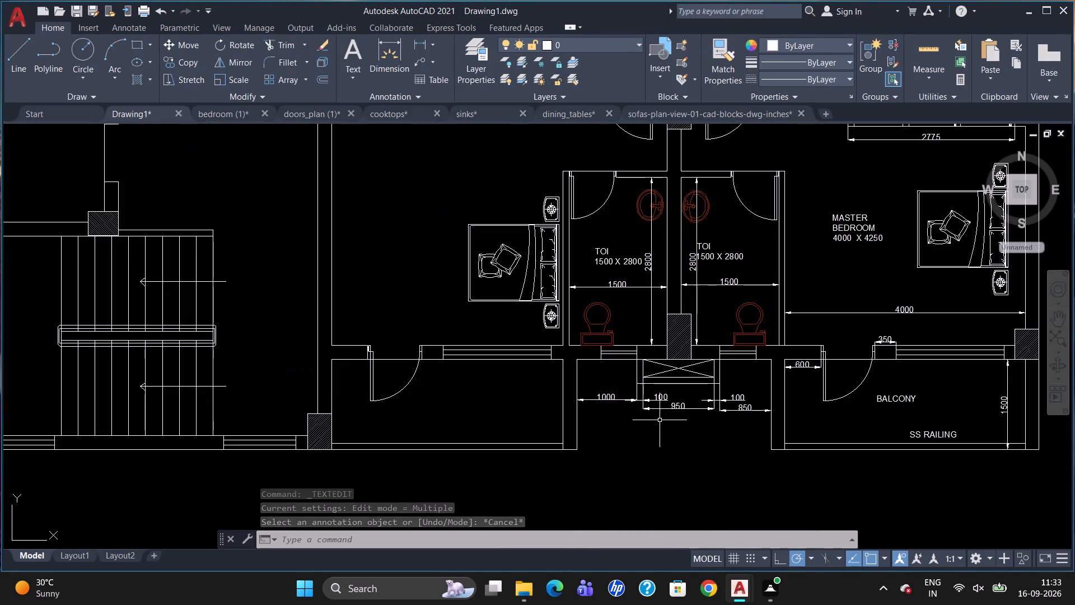
click(901, 400)
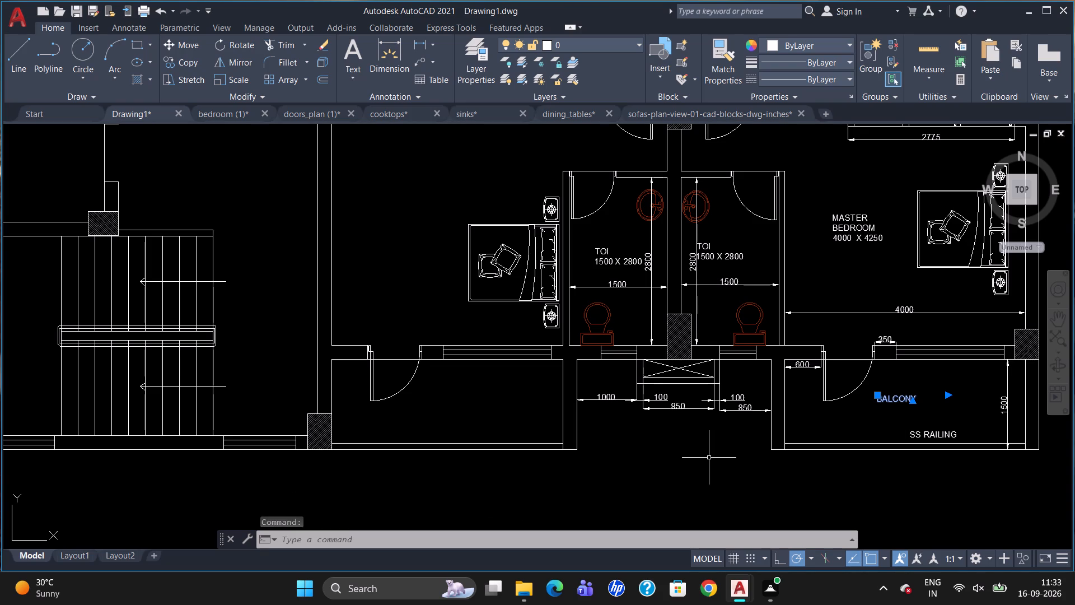
text(CO)
key(Return)
click(878, 403)
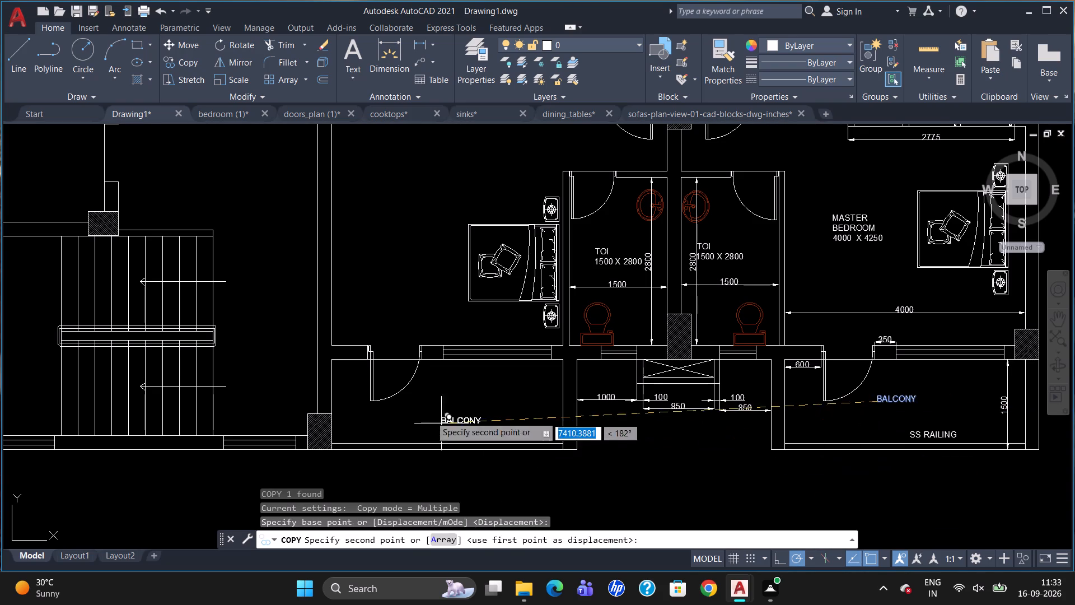
scroll(426, 406, up, 2)
click(460, 392)
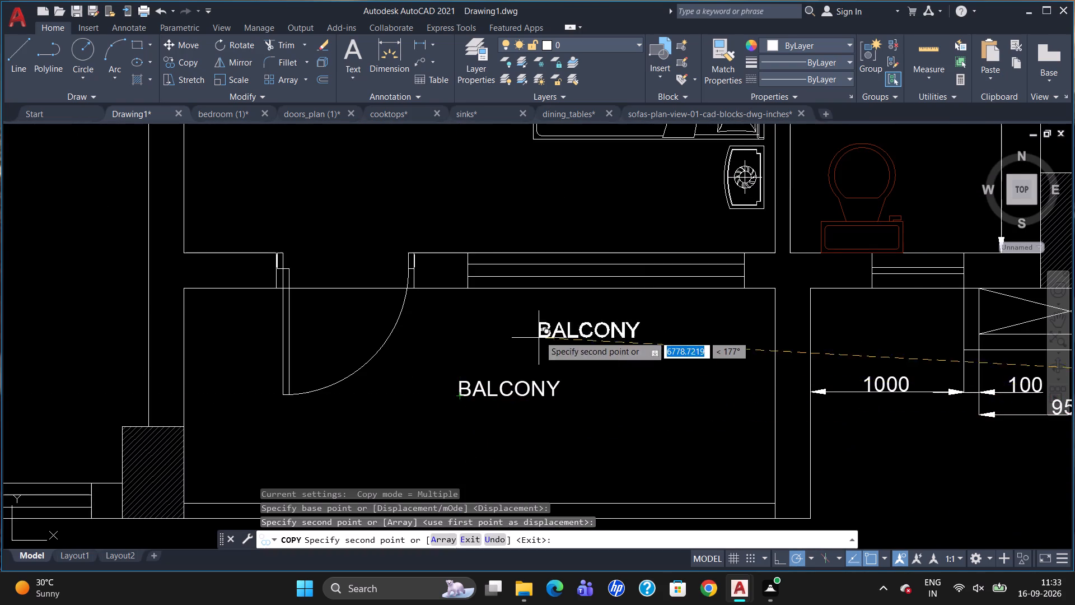
scroll(539, 336, down, 2)
scroll(535, 380, up, 2)
click(528, 426)
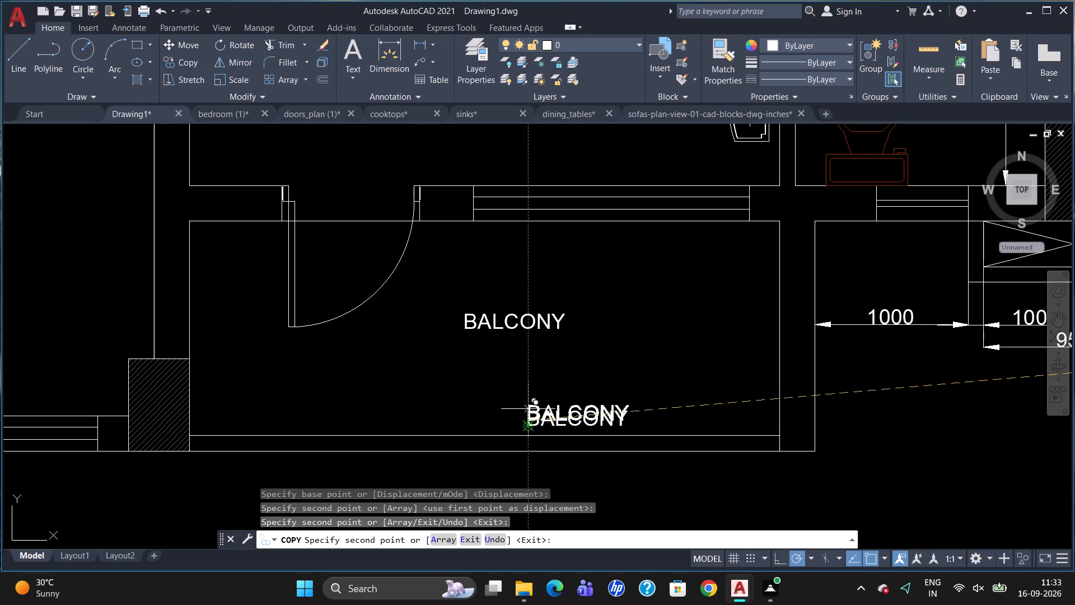
scroll(532, 419, down, 1)
scroll(445, 244, down, 1)
scroll(399, 155, up, 2)
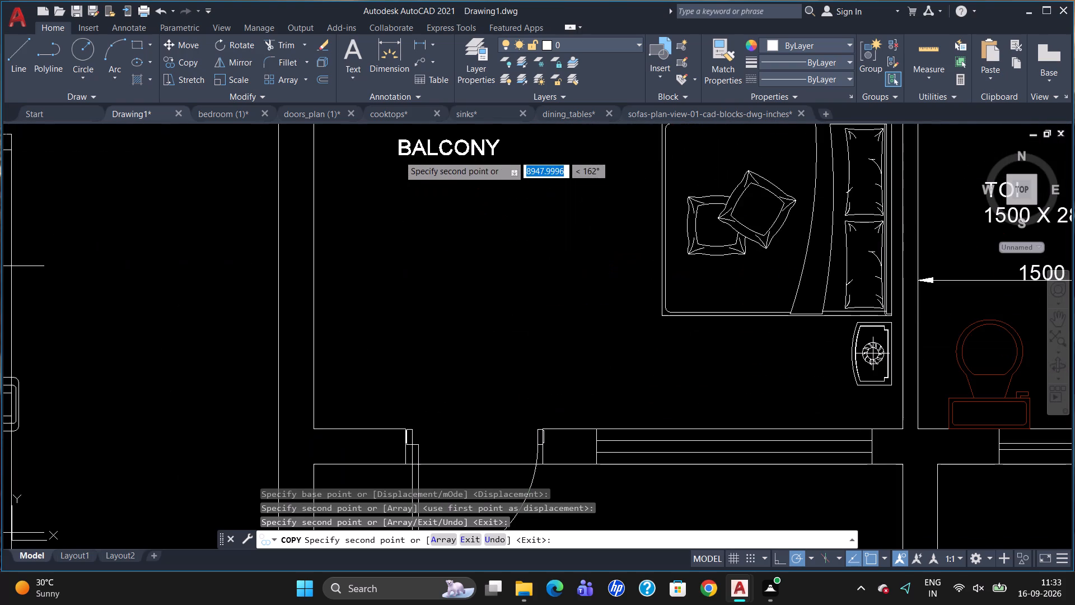
click(409, 173)
key(Escape)
Replace the copied BALCONY text at the west balcony's south edge with SS RAILING.
scroll(530, 293, down, 2)
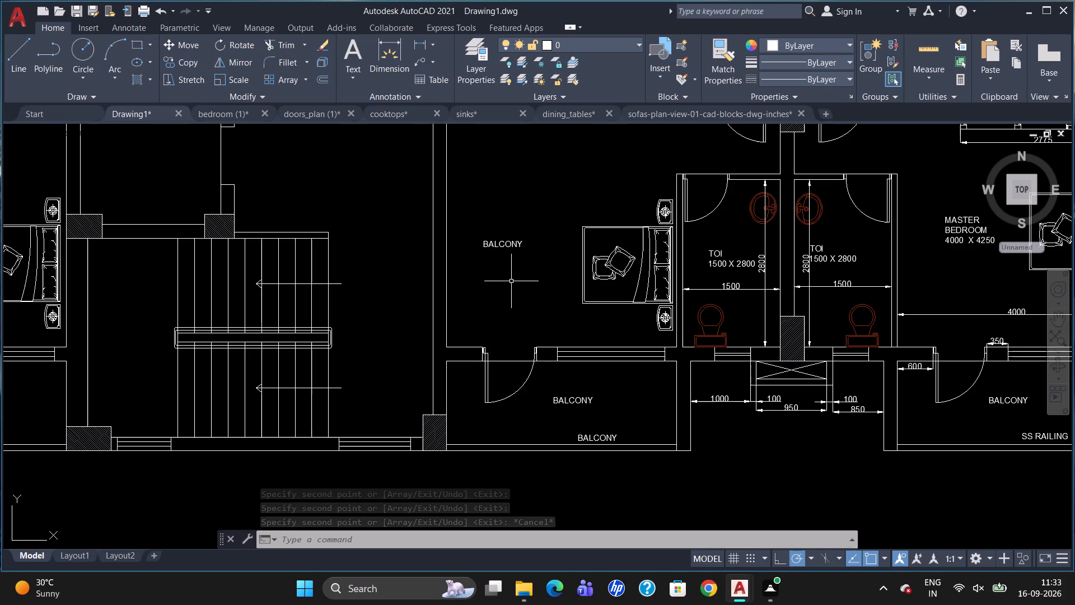
double_click(593, 435)
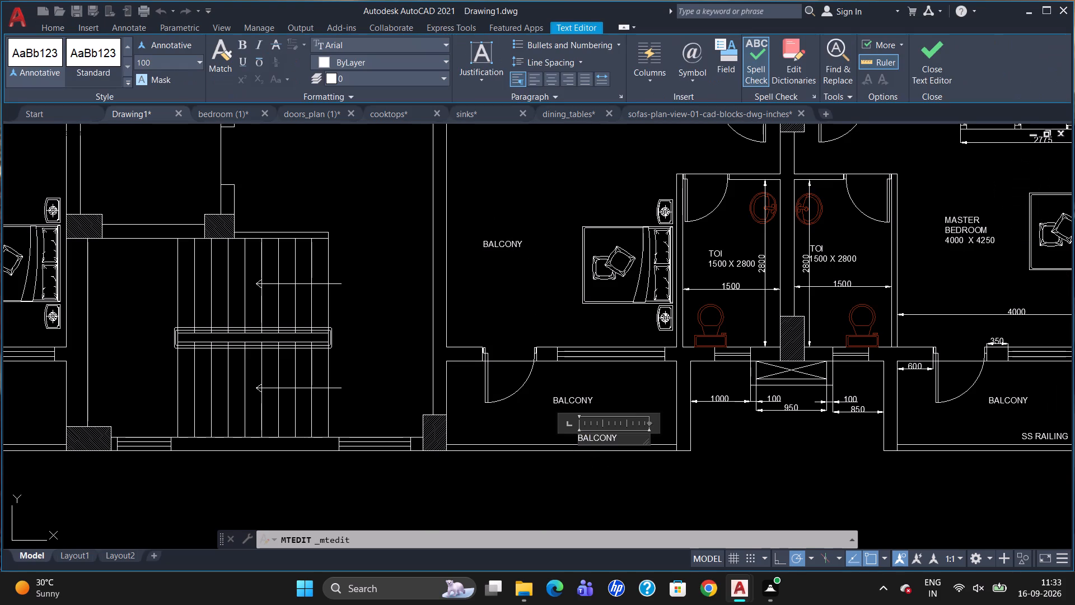
drag(633, 438, 558, 445)
key(Delete)
key(d)
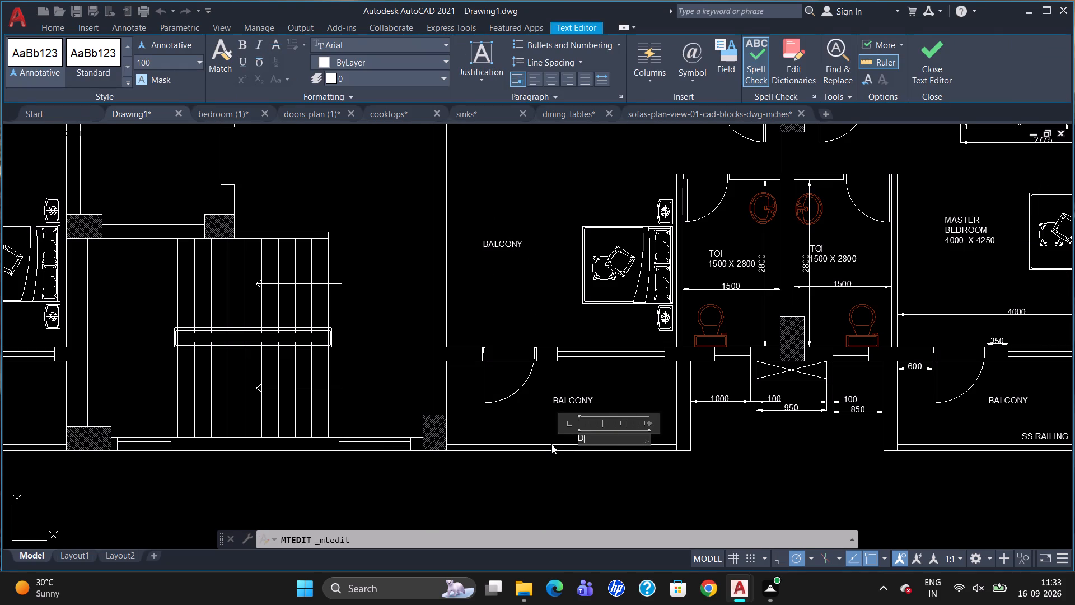
key(BackSpace)
text(SS RAILING)
click(549, 430)
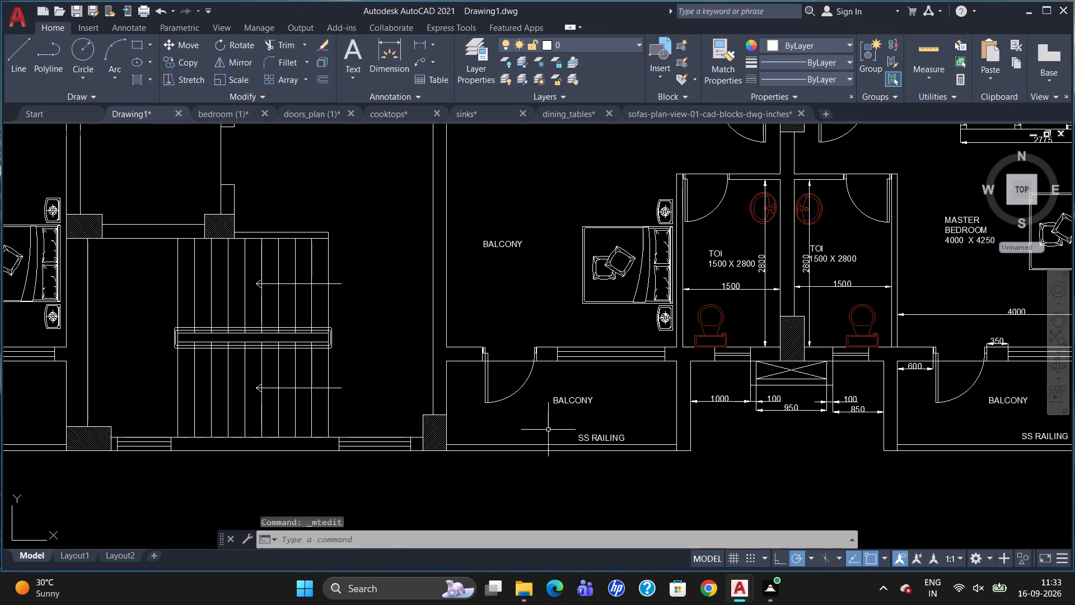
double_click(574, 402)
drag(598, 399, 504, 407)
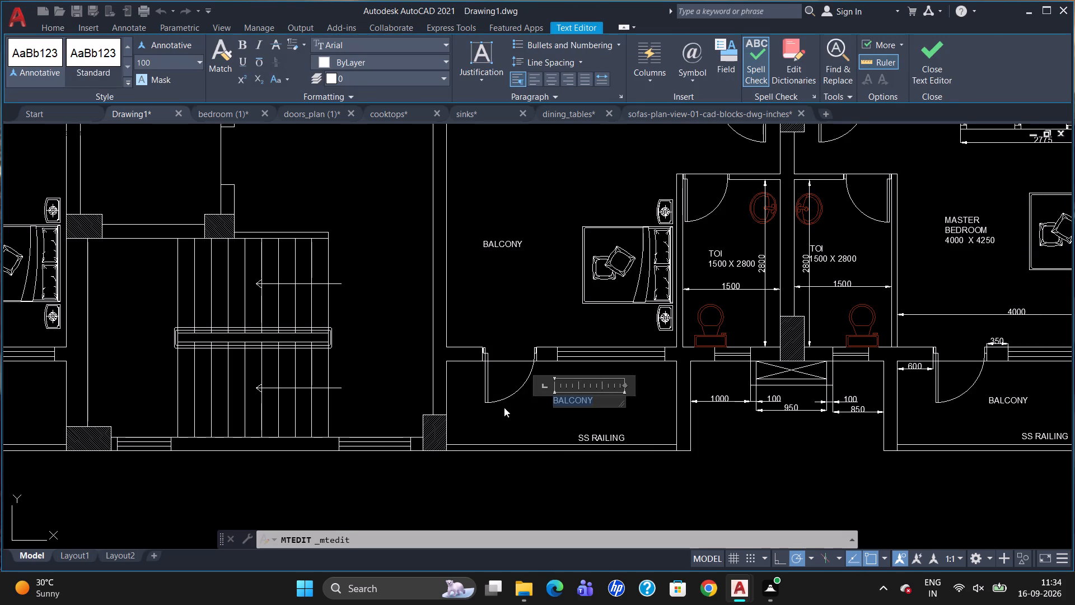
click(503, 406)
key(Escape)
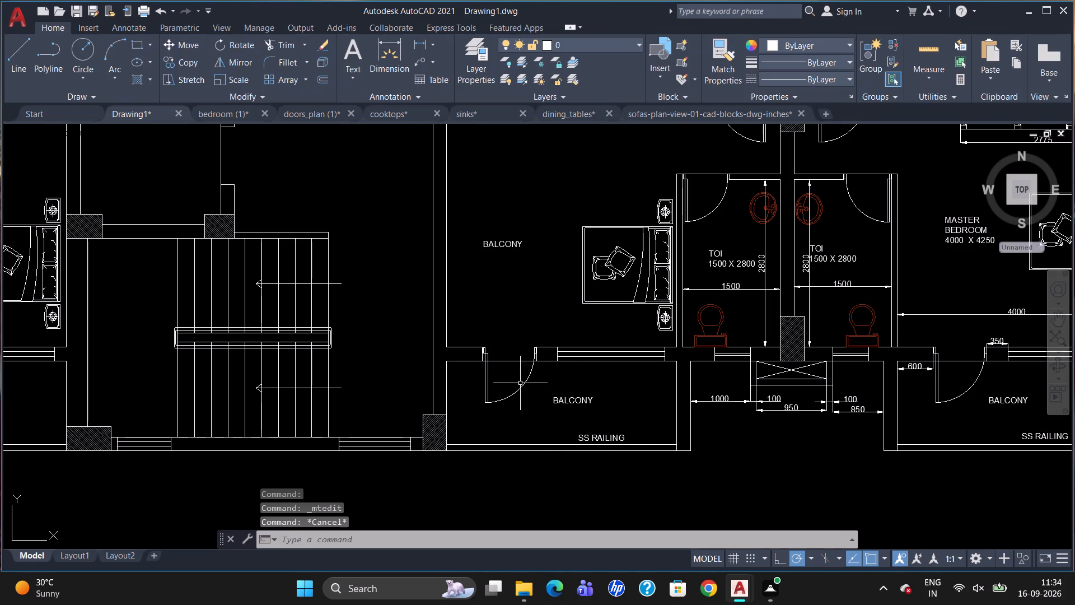
Add a vertical linear dimension for the west balcony's depth, placed just inside its east wall.
text(DLI)
key(Return)
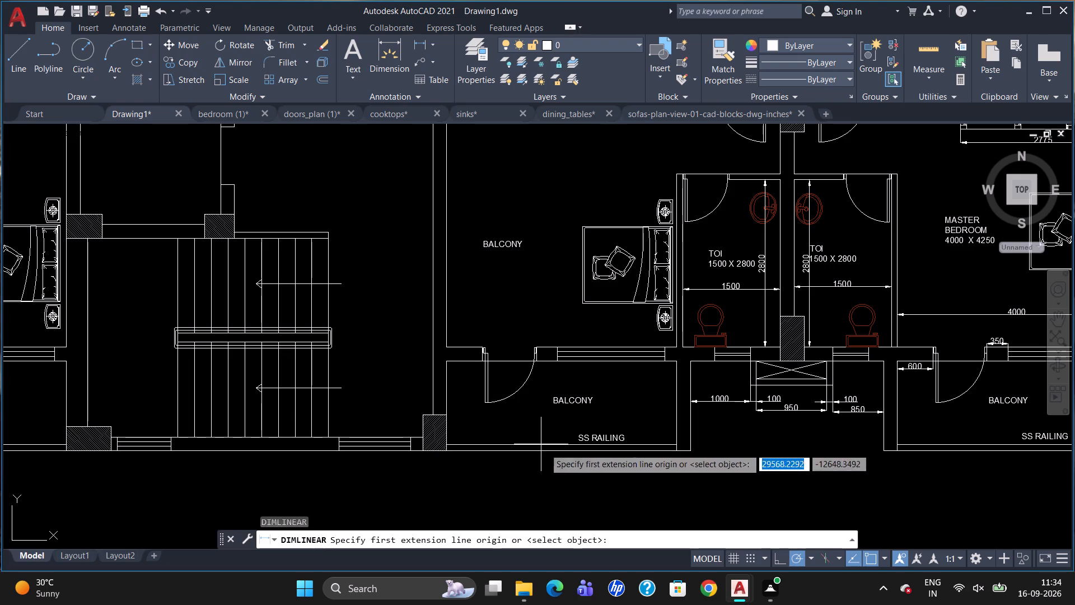
click(677, 452)
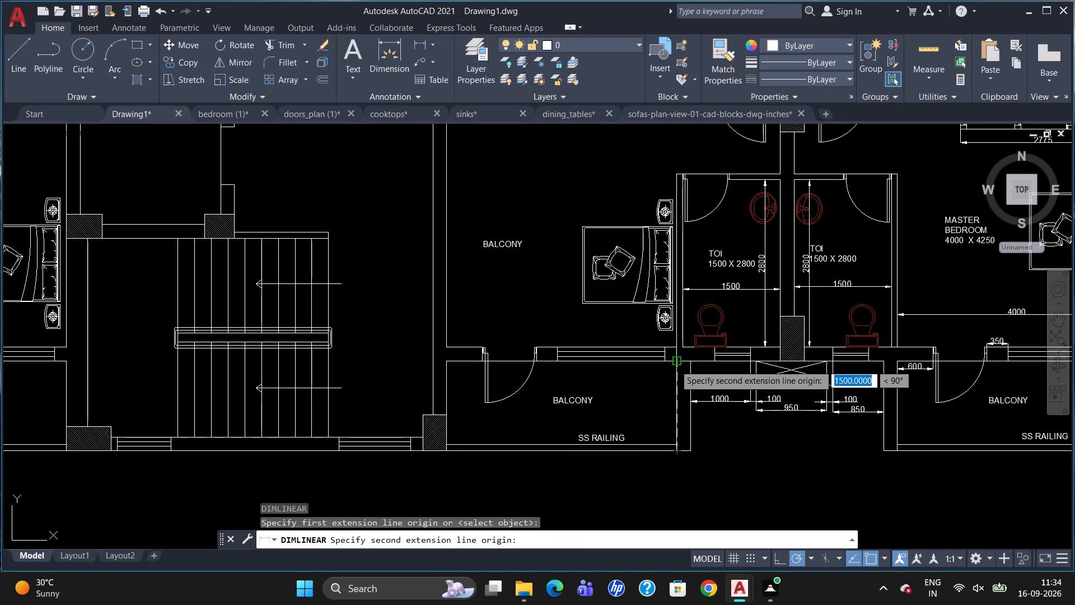
click(675, 365)
click(666, 368)
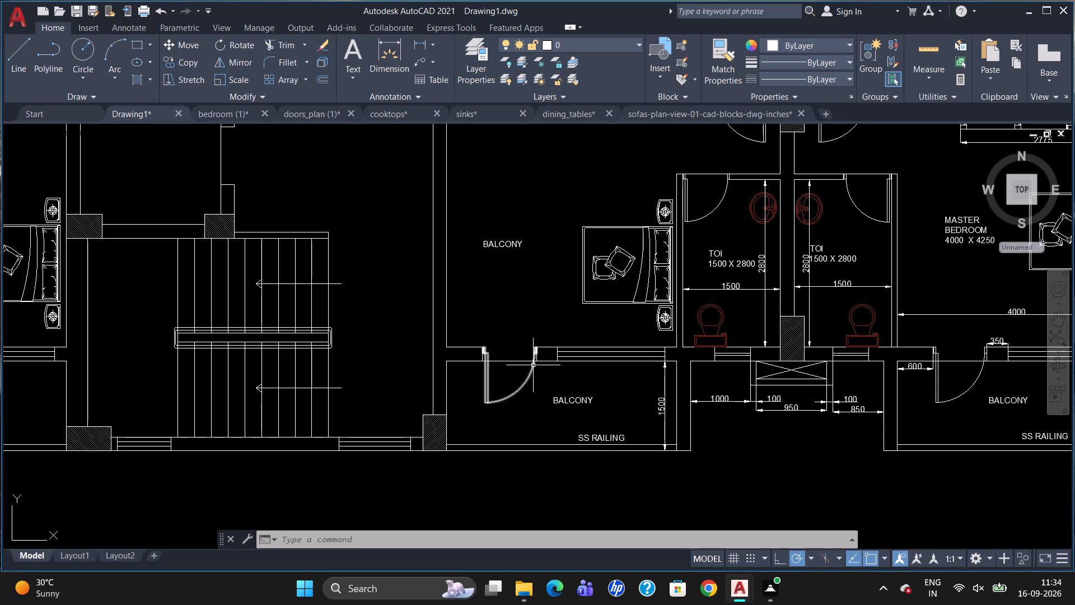
Add a horizontal linear dimension above the wall piece between the west balcony's door and the bedroom window.
text(DLI)
key(Return)
scroll(544, 339, up, 2)
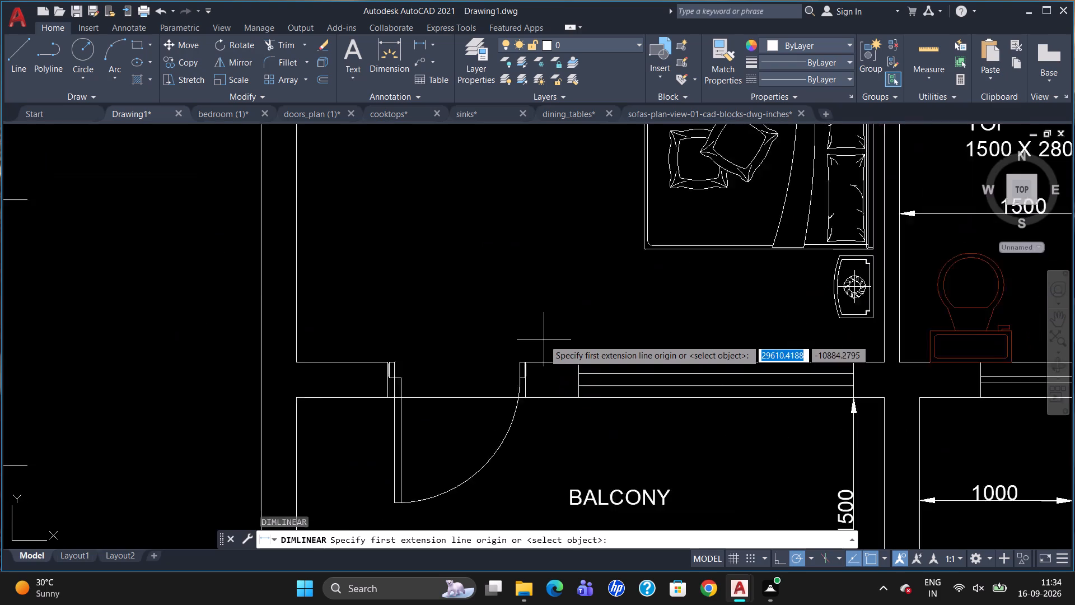
scroll(544, 339, up, 2)
click(501, 395)
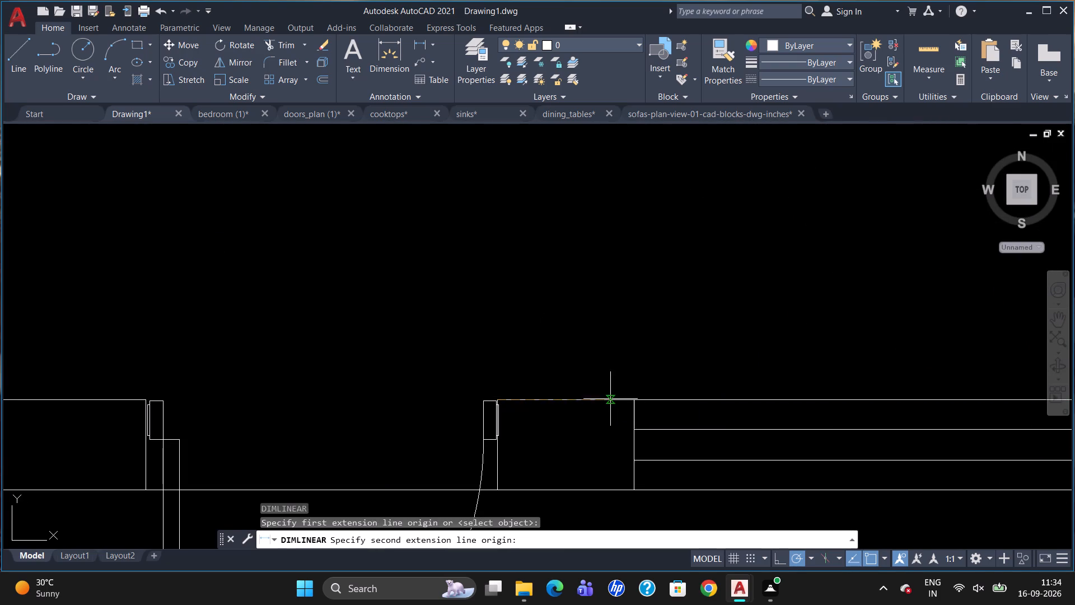
click(634, 398)
click(633, 372)
scroll(659, 291, down, 1)
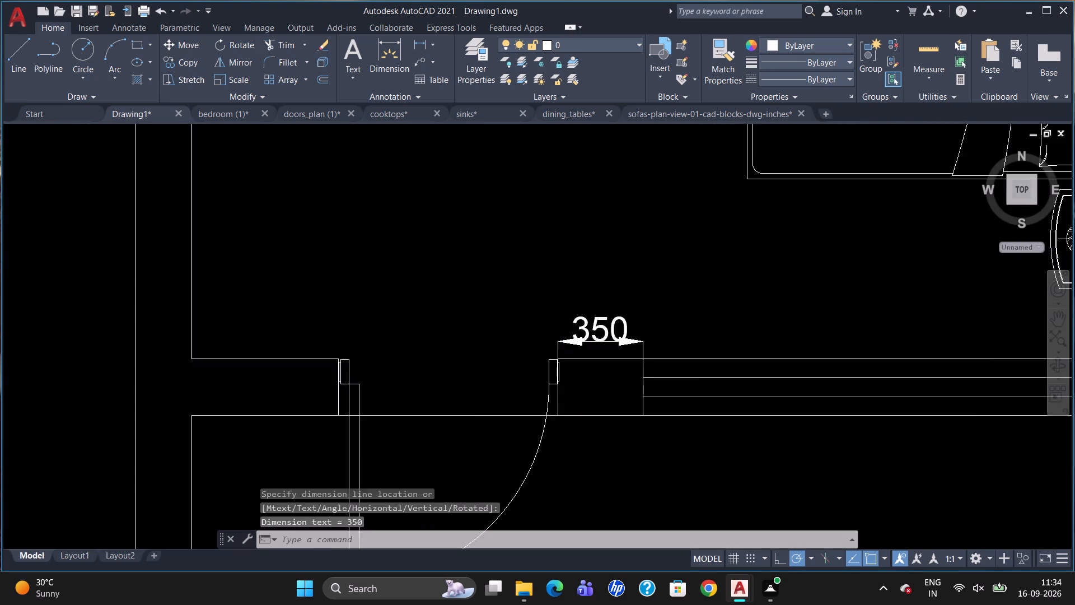
Add a horizontal linear dimension above the wall piece between the bedroom's west wall and the west balcony door.
scroll(659, 291, down, 2)
key(space)
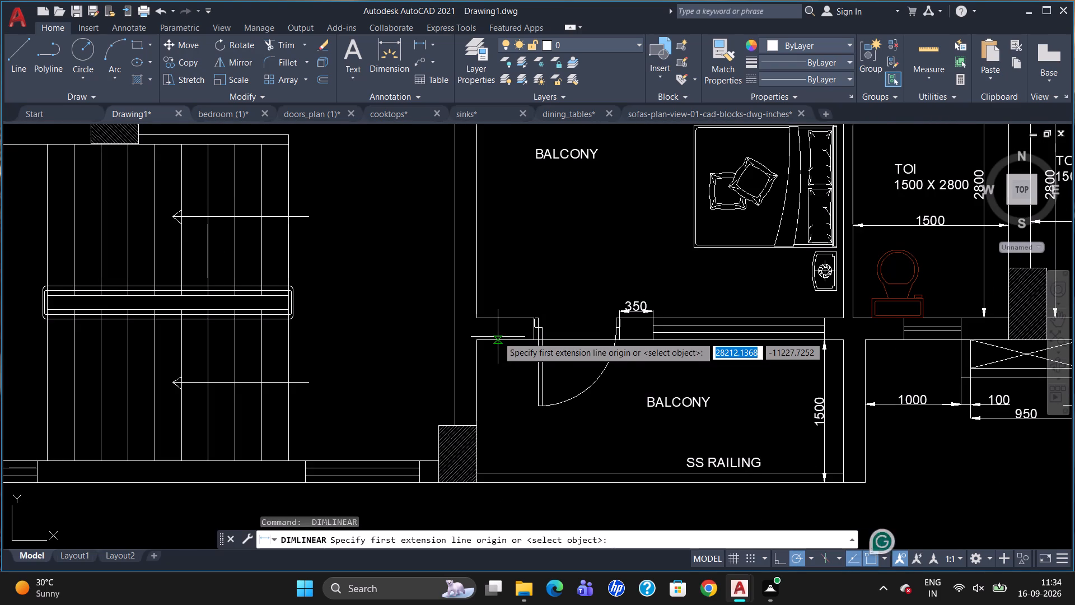
scroll(498, 336, up, 2)
click(441, 287)
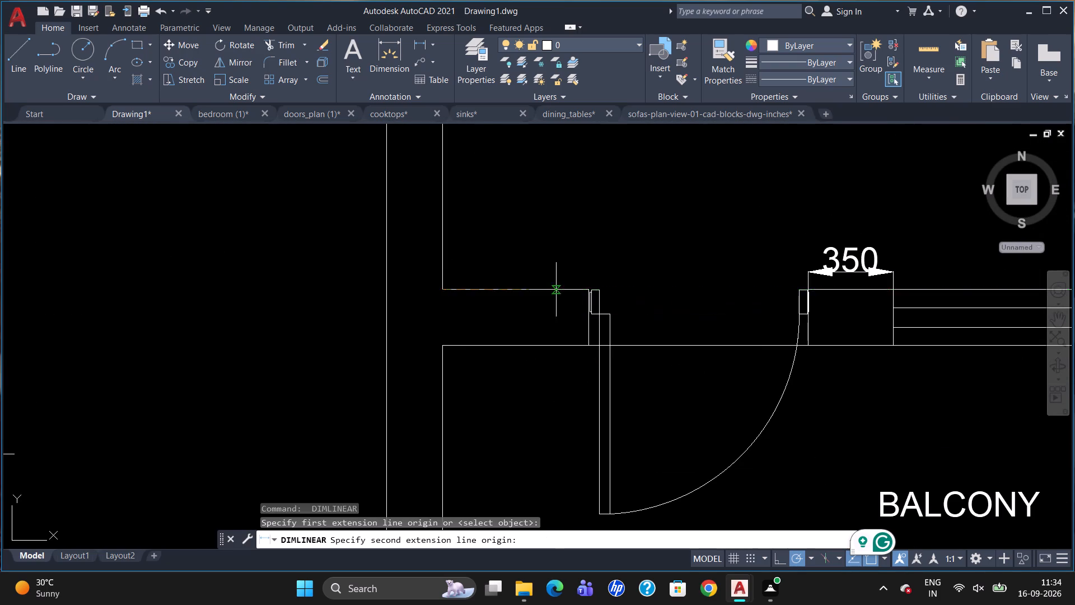
scroll(569, 290, up, 3)
click(647, 287)
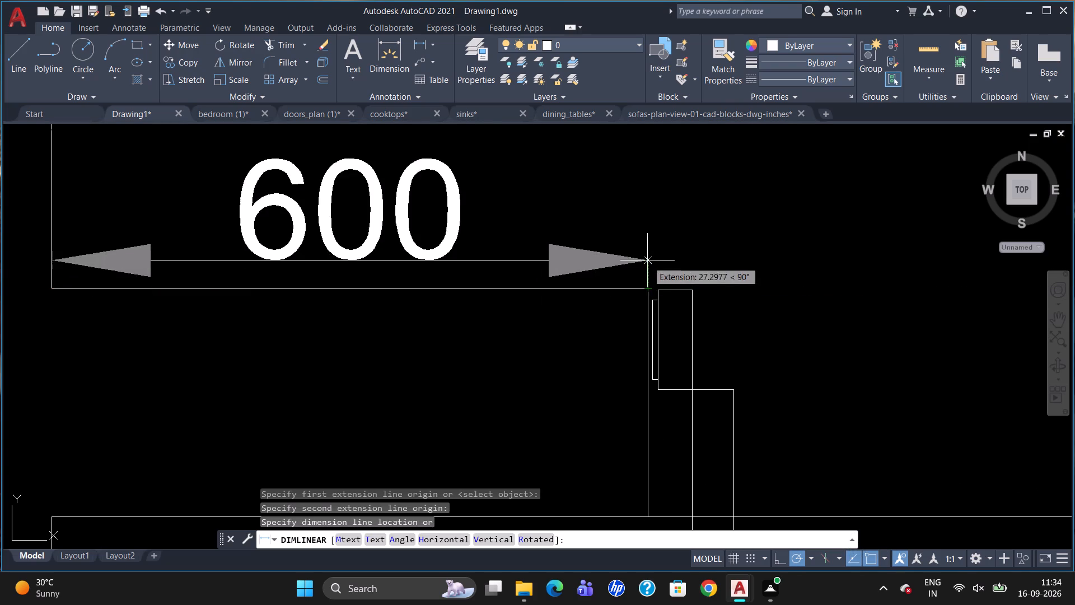
click(644, 217)
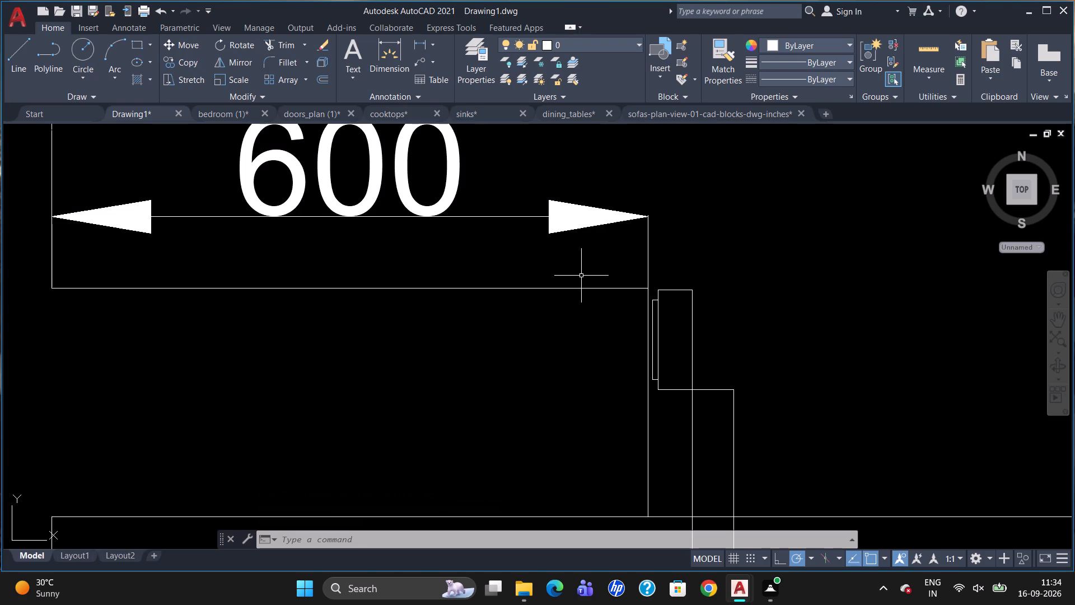
Replace the copied BALCONY text in the bedroom north of the west balcony with BEDROOM -2 and 3850 X 4250 on two lines.
scroll(559, 278, down, 2)
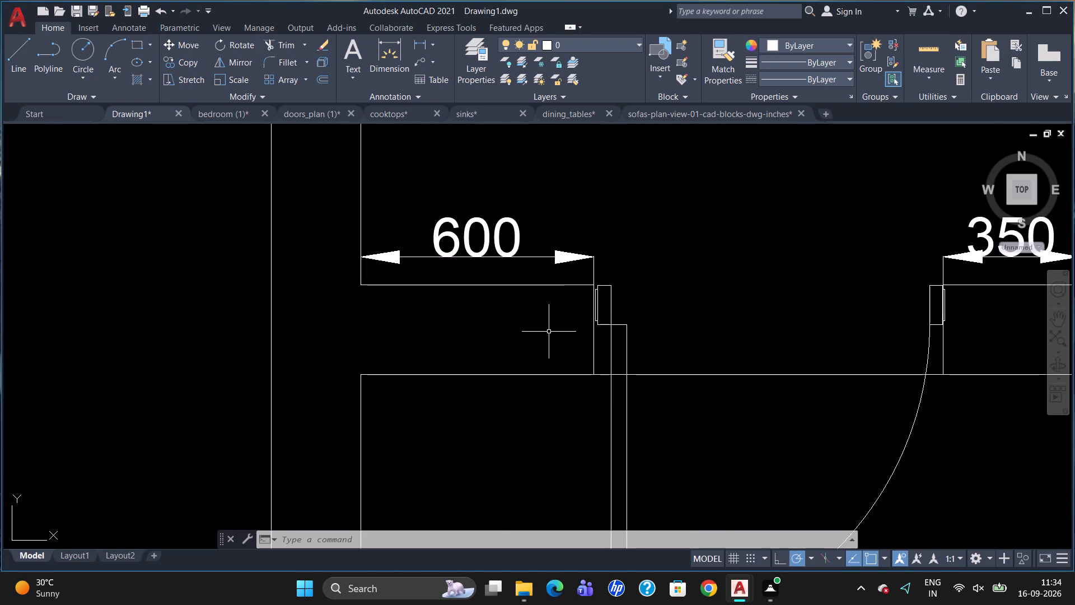
scroll(591, 338, down, 4)
scroll(699, 359, down, 1)
scroll(800, 272, up, 1)
double_click(546, 305)
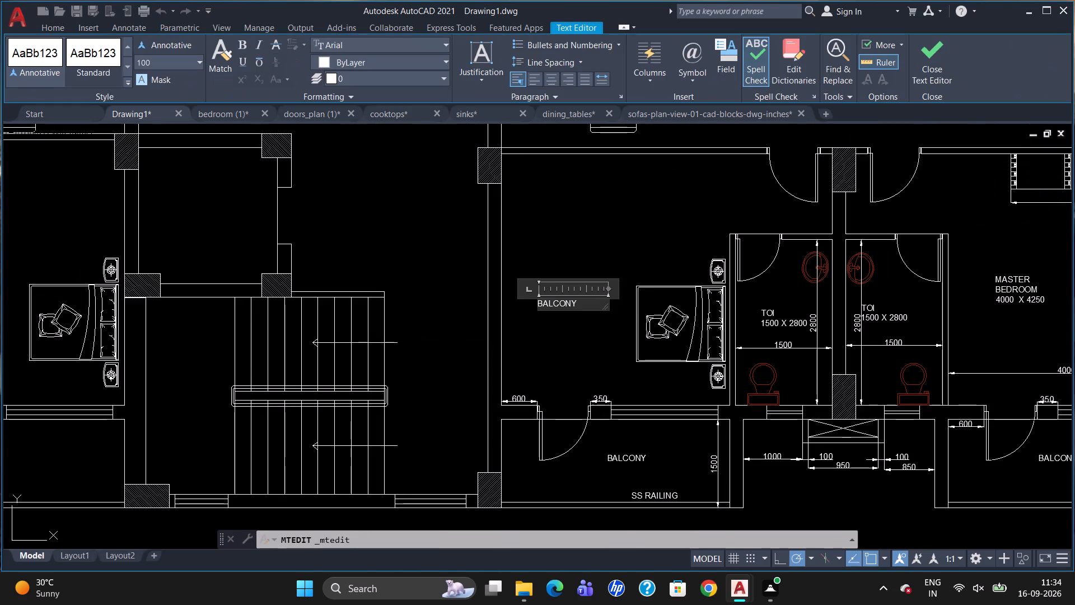
drag(583, 304, 491, 325)
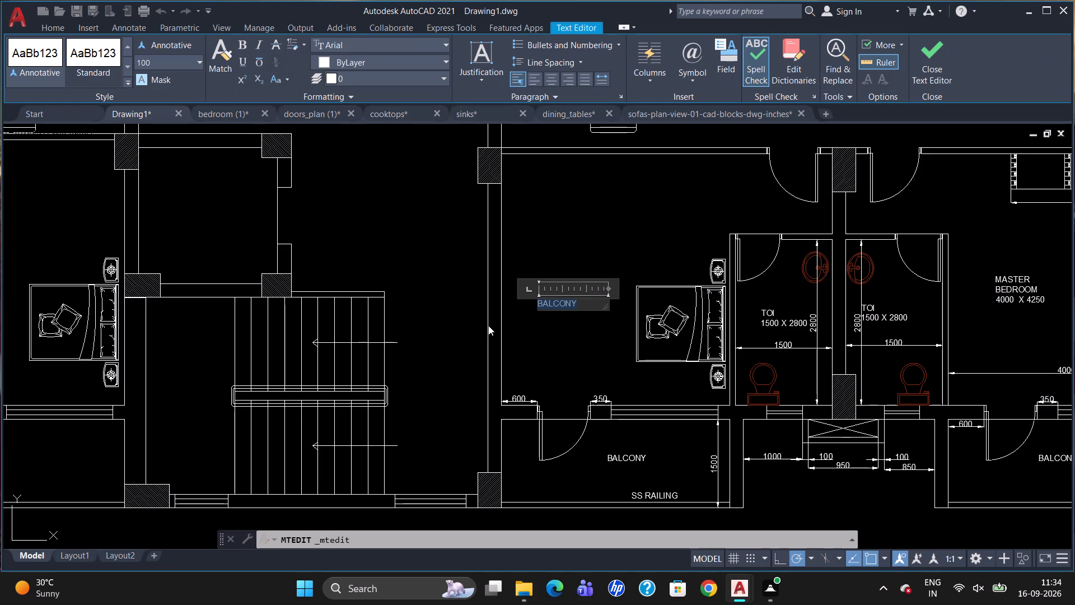
key(Delete)
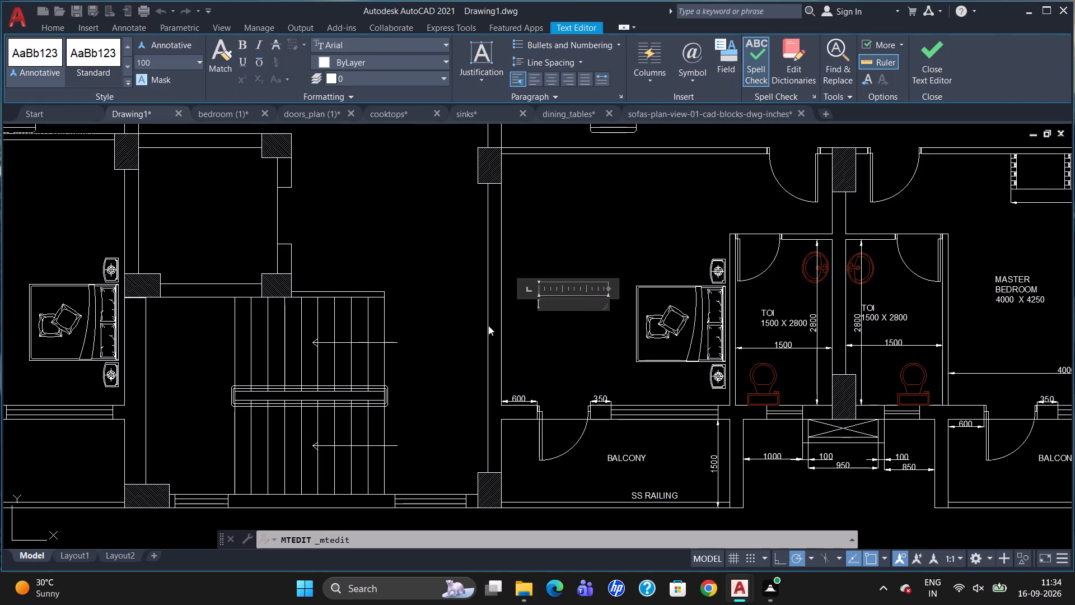
text(BEDROOM)
key(space)
text(-2)
key(Return)
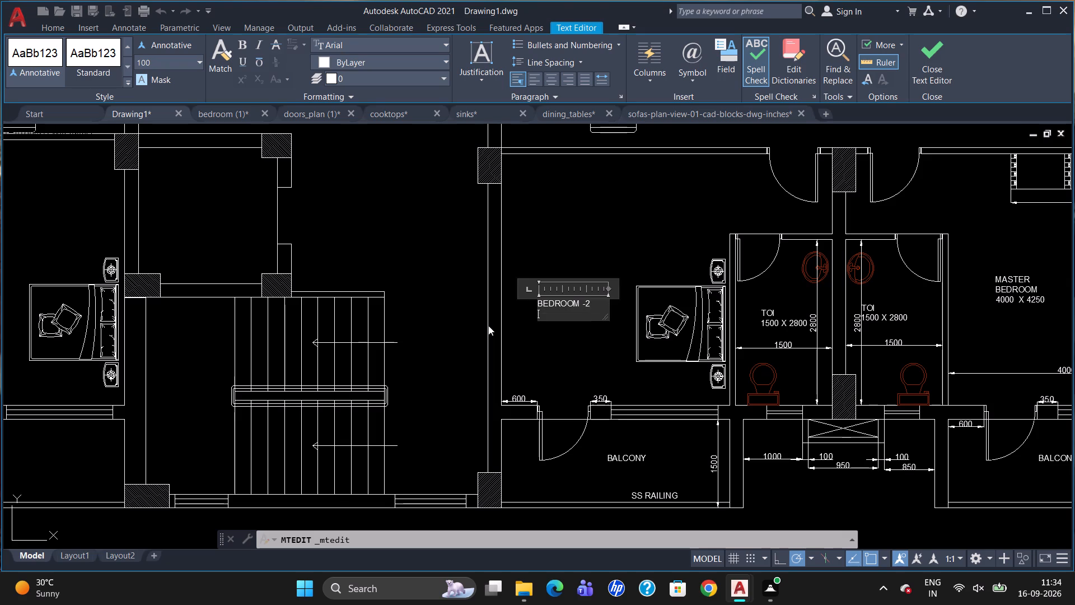
key(3)
text(850 X 4250)
click(576, 344)
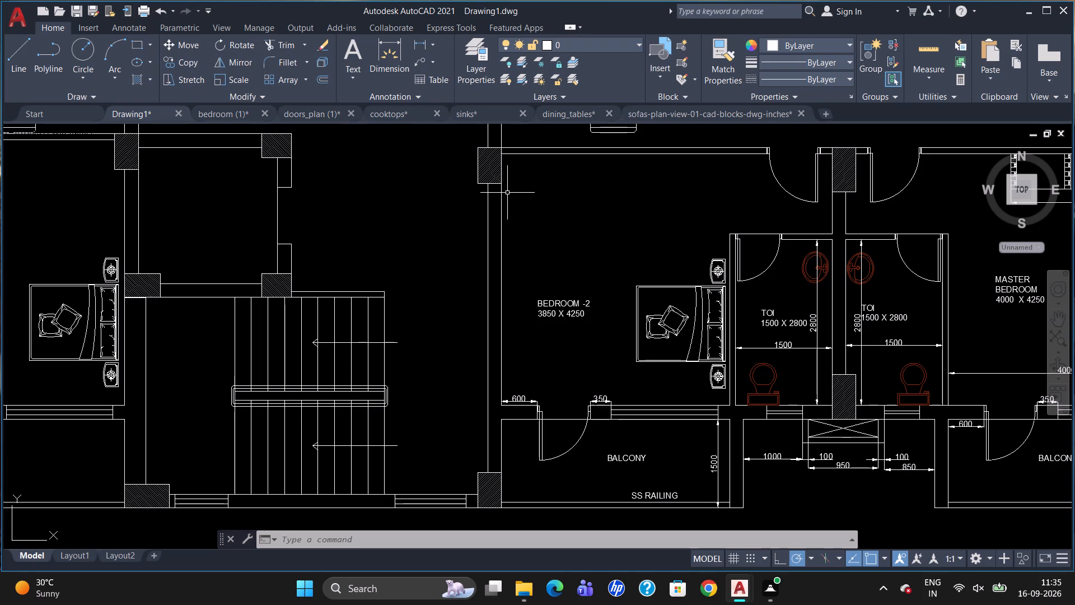
Draw the wardrobe outline from the west wall, 600 below BEDROOM -2's northwest corner, 2775 east and up to the north wall.
key(l)
key(Return)
text(TK)
key(Return)
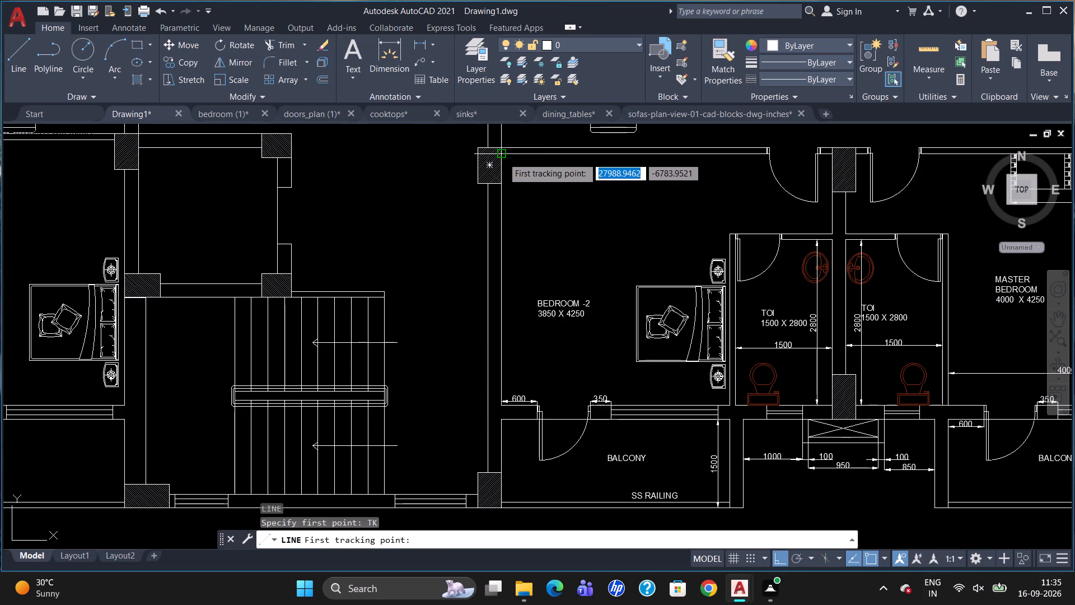
click(503, 156)
text(600)
key(Return)
key(Return)
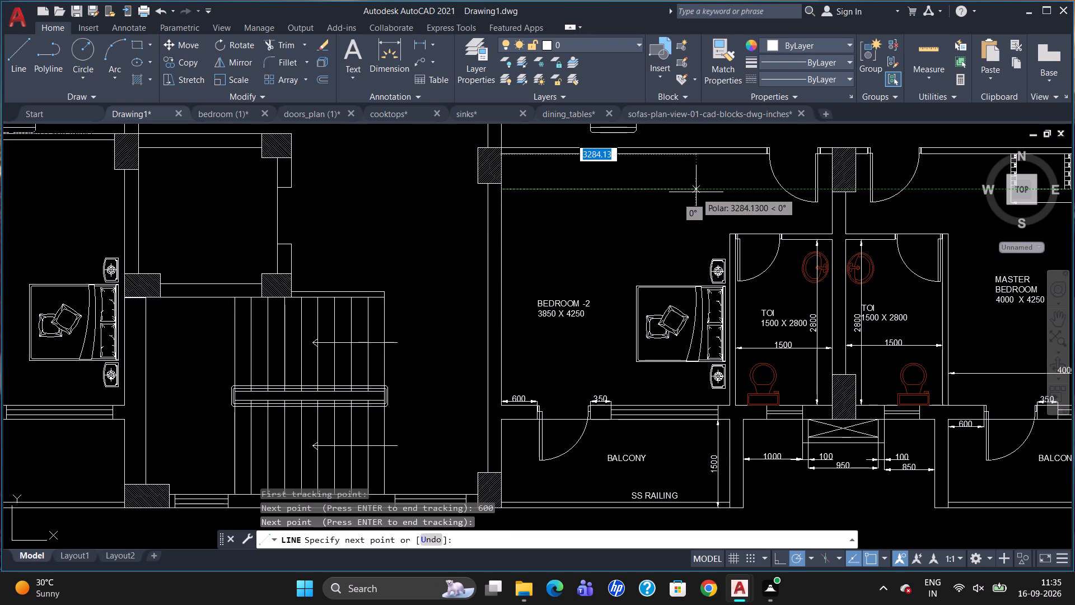
text(2775)
key(Return)
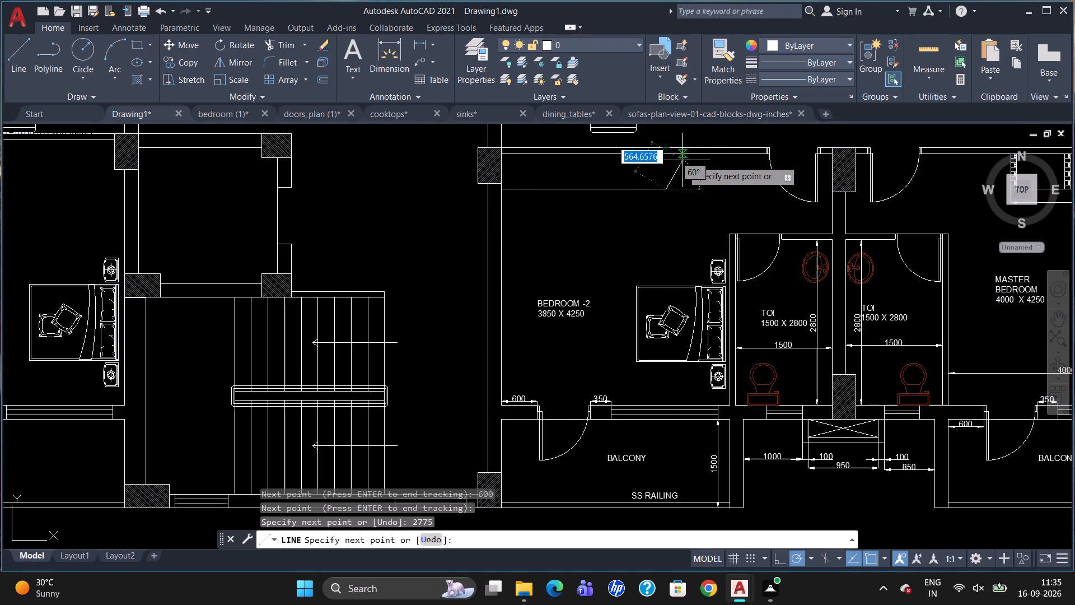
scroll(683, 160, up, 3)
click(619, 134)
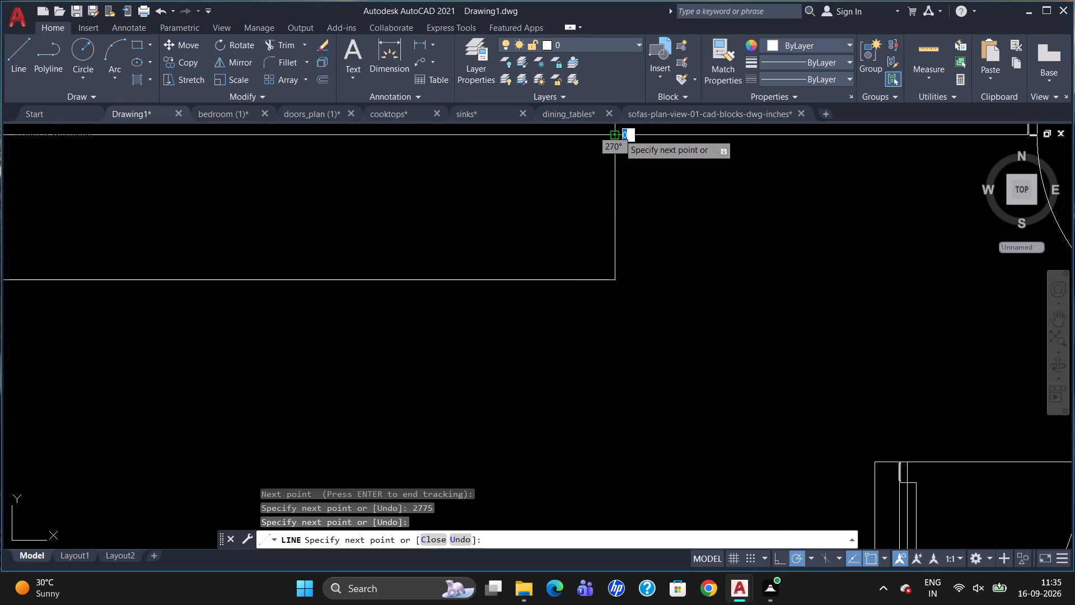
key(Escape)
Offset the wardrobe's east end line by 100 towards the inside.
scroll(707, 263, down, 2)
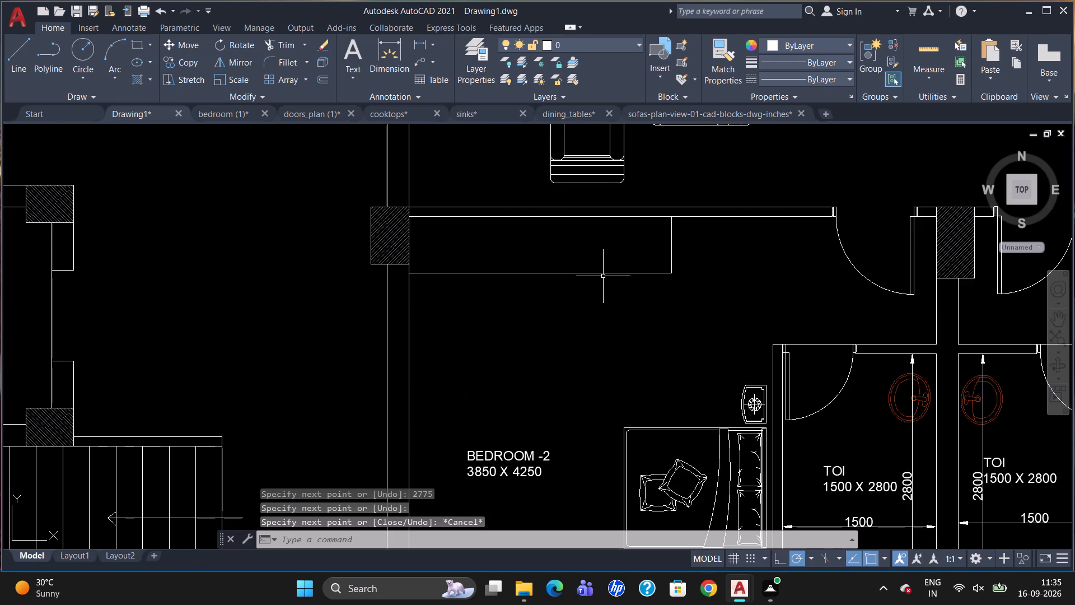
key(o)
key(Return)
text(19)
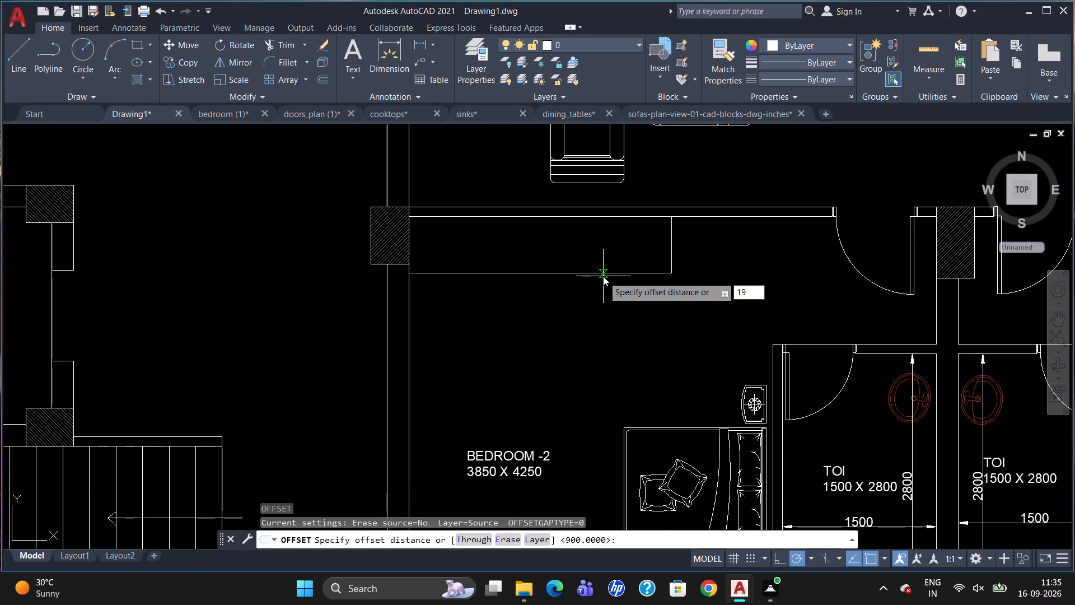
key(BackSpace)
text(00)
key(Return)
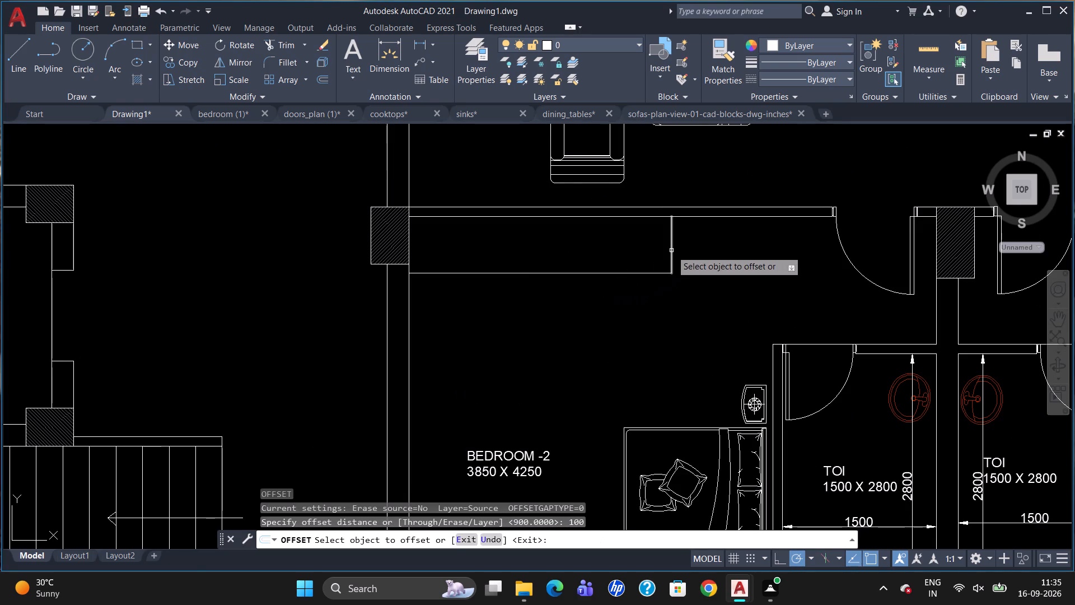
click(671, 250)
click(653, 260)
key(Escape)
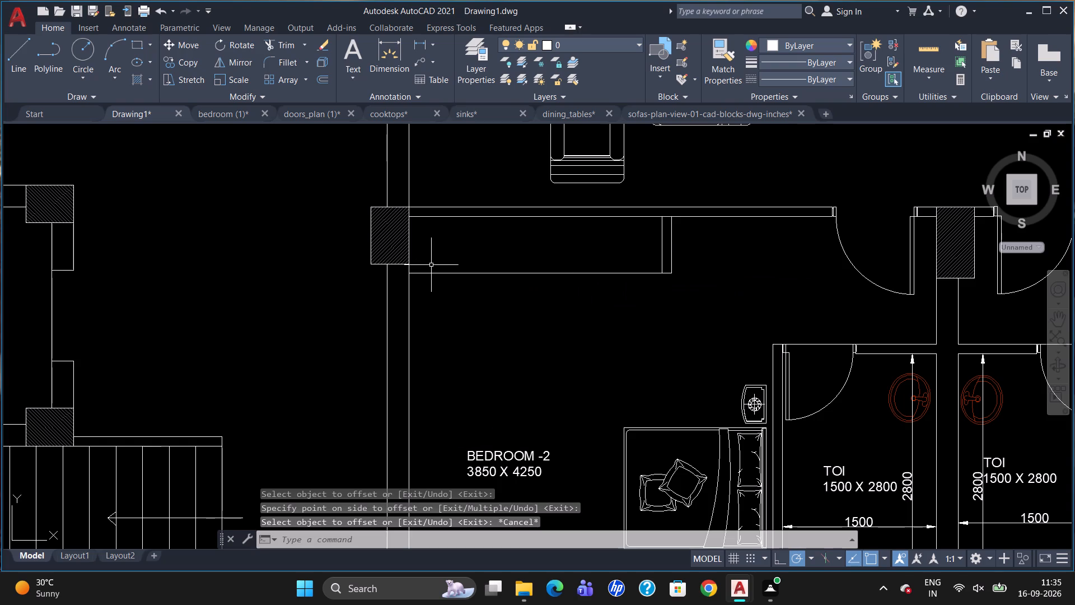
Draw a vertical line across the wardrobe, 100 east of the bedroom's west wall, from its front line to the north wall.
key(l)
key(Return)
text(TL)
key(BackSpace)
key(k)
key(Return)
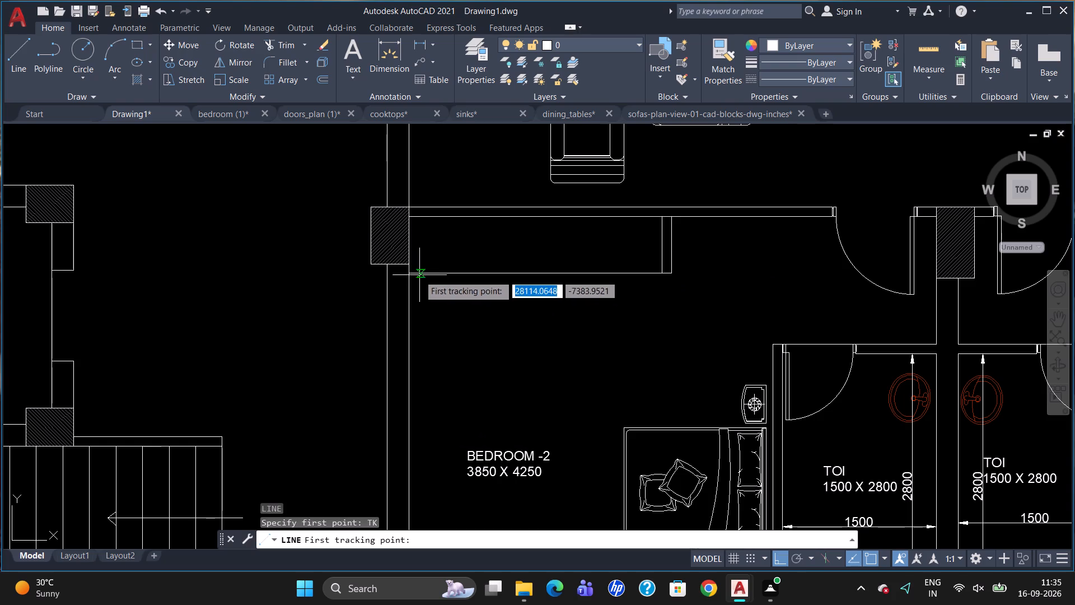
click(405, 272)
text(100)
key(Return)
key(Return)
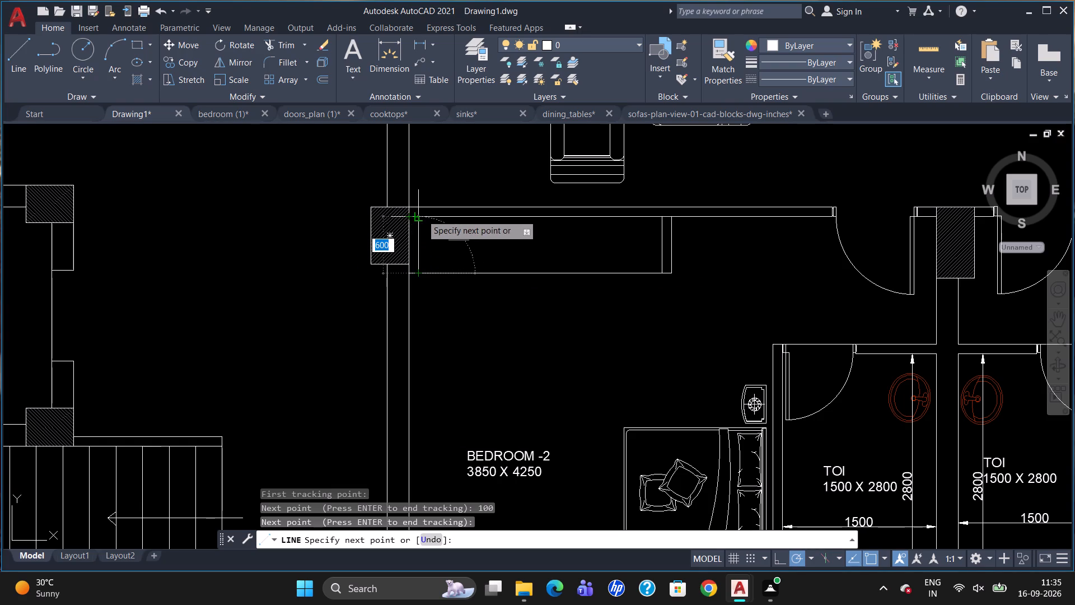
click(422, 214)
key(Escape)
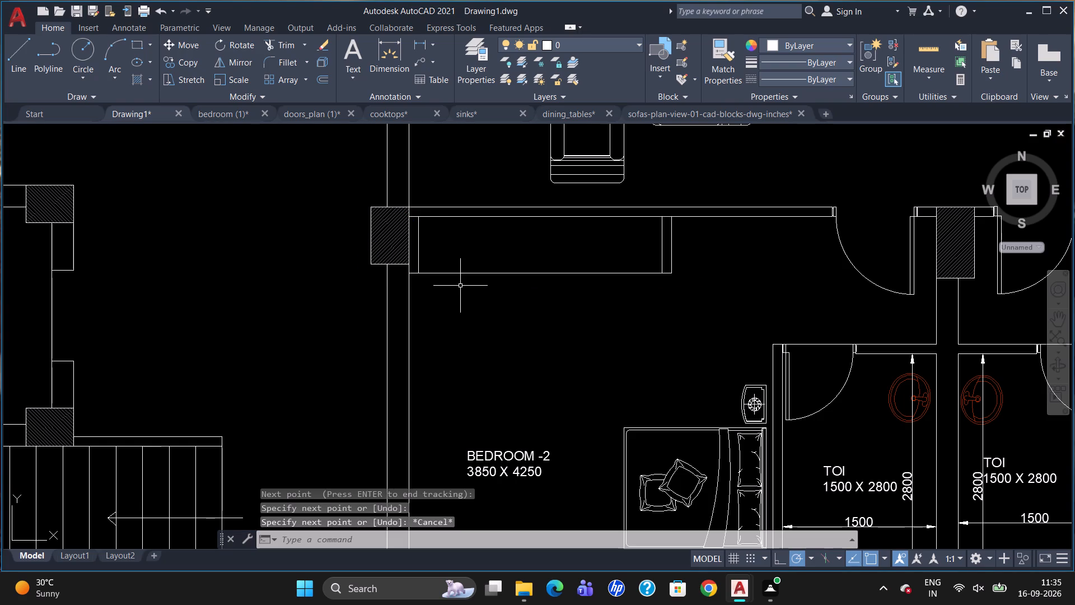
Break the wardrobe's front line at the two inner end lines using Break at Point.
text(BR)
click(492, 327)
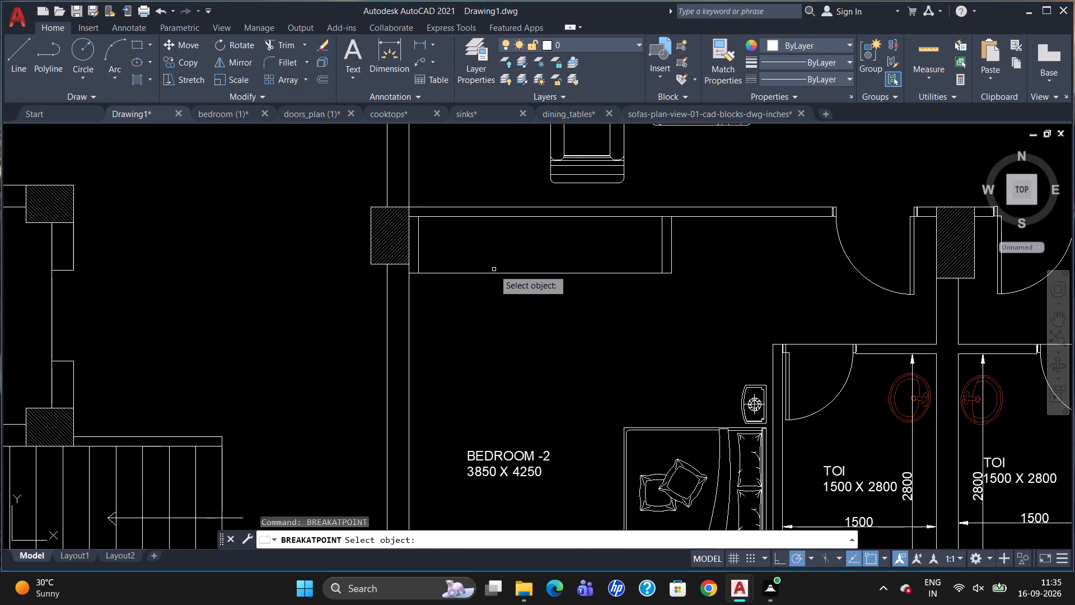
click(494, 273)
click(420, 272)
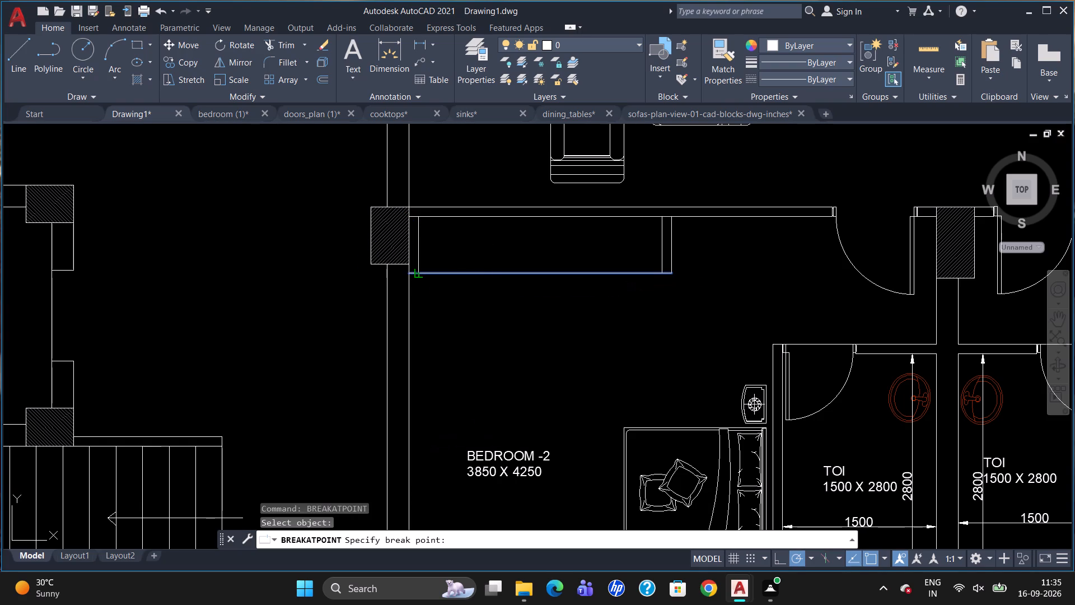
key(b)
key(r)
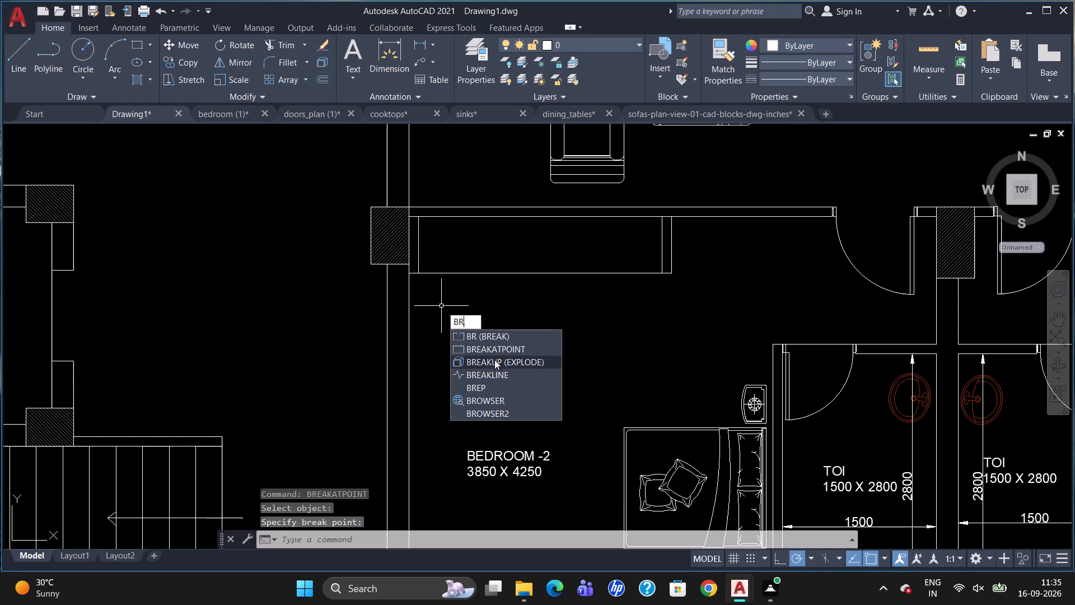
click(499, 345)
click(600, 273)
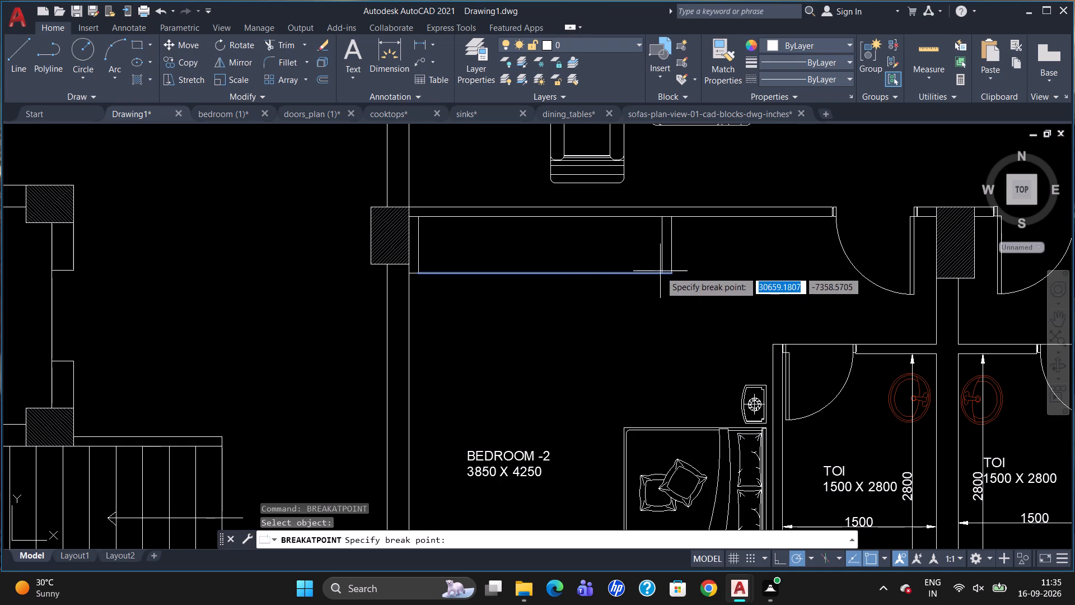
click(660, 272)
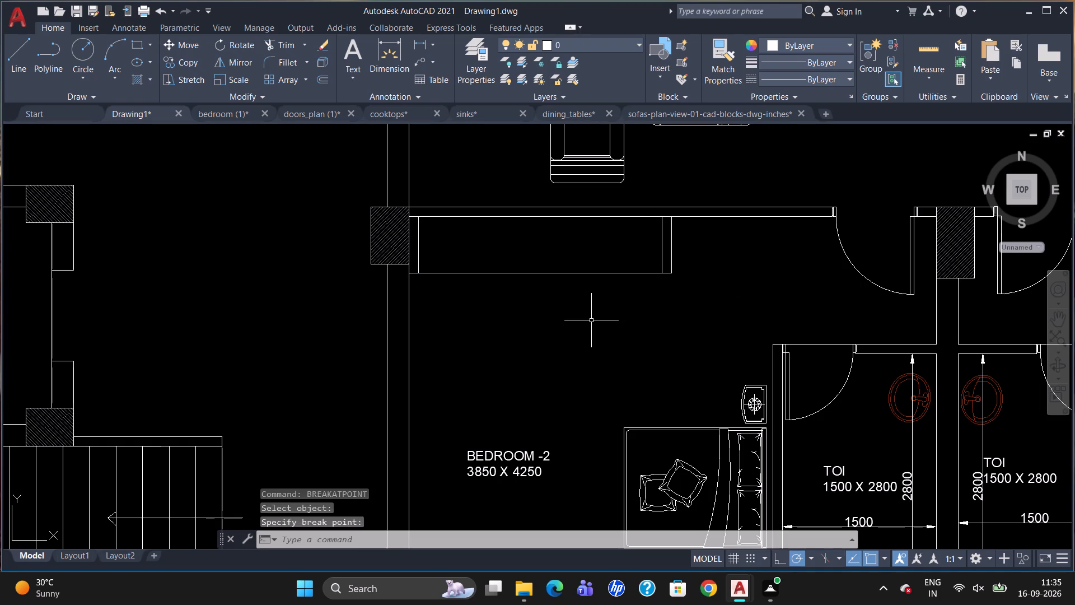
Divide the wardrobe's middle front line segment into 3 equal segments.
text(DIV)
key(Return)
click(592, 273)
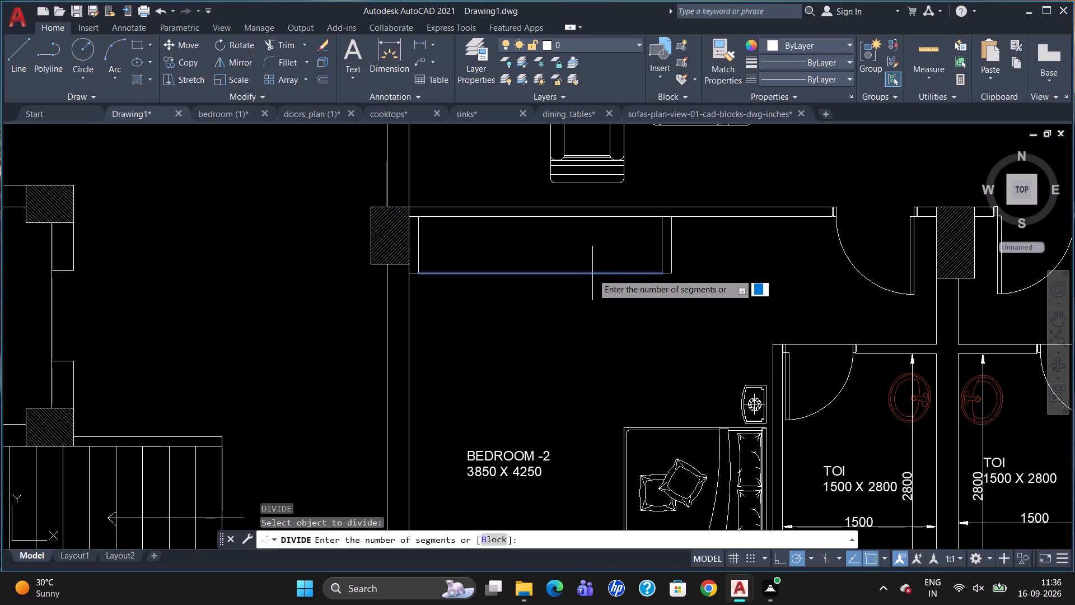
key(3)
key(Return)
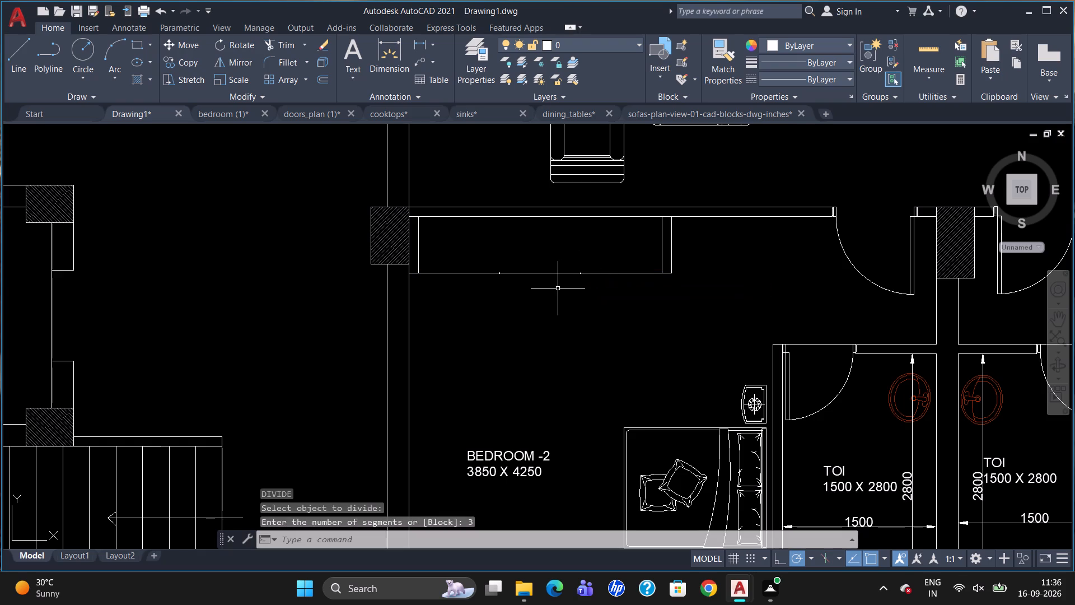
Draw two vertical partition lines from the wardrobe front's division points to the north wall.
key(l)
key(Return)
scroll(568, 255, up, 3)
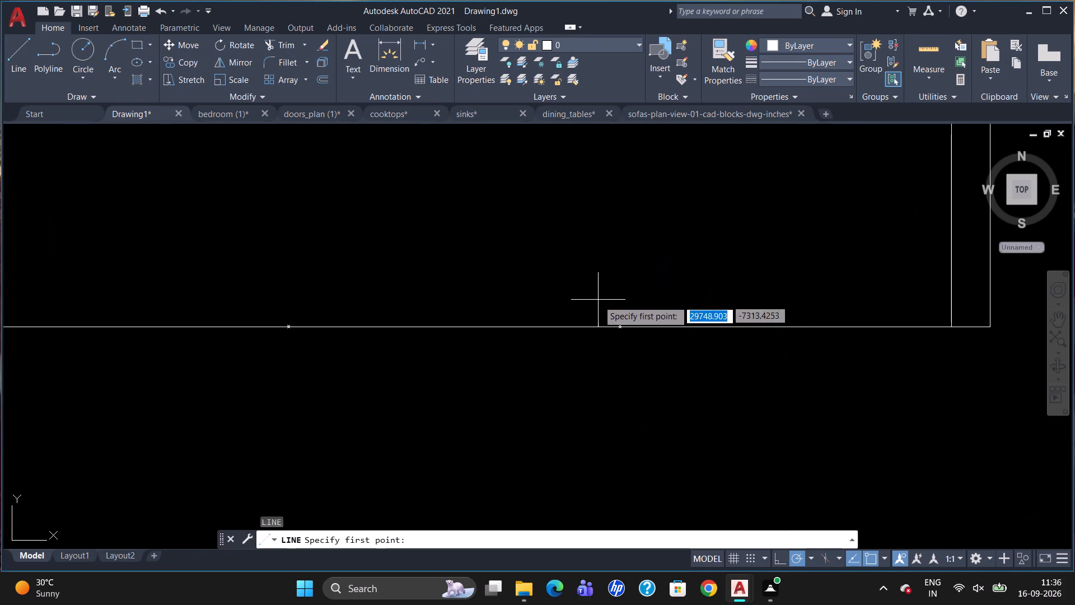
click(617, 326)
scroll(611, 252, down, 2)
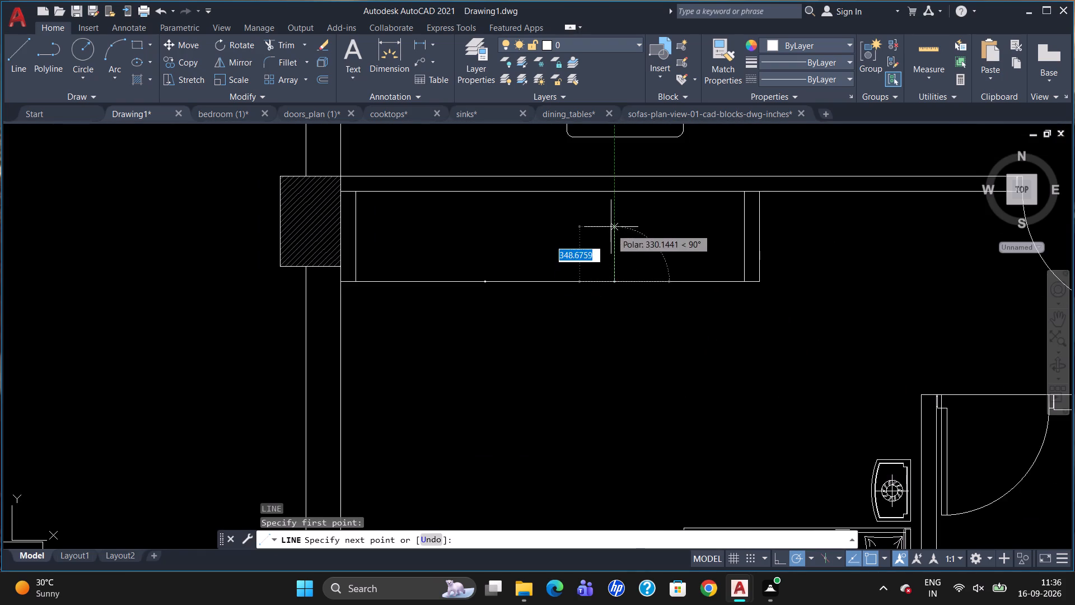
scroll(611, 223, up, 2)
click(623, 143)
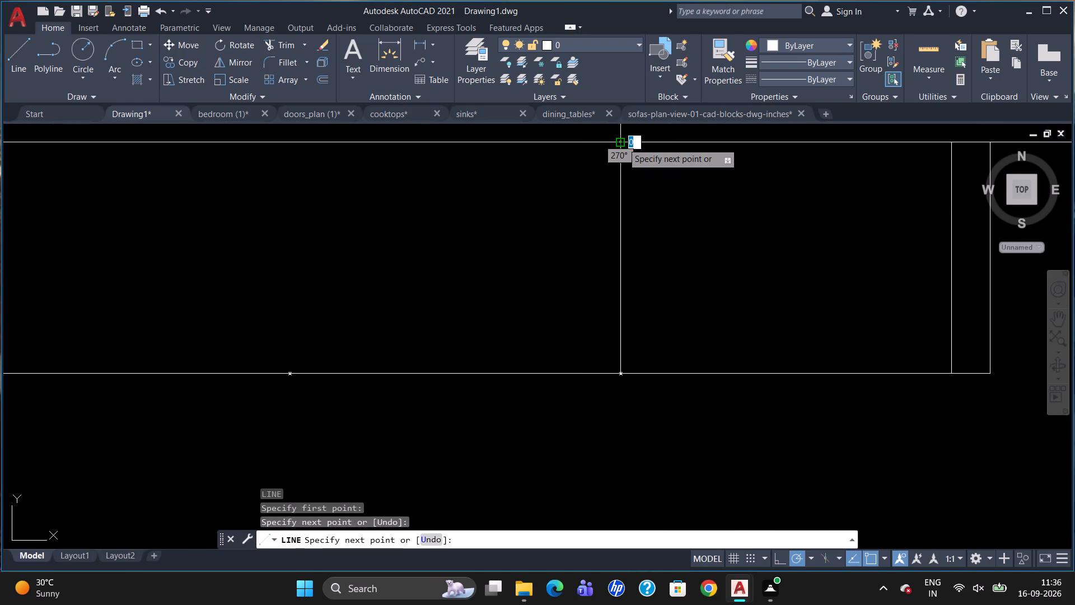
key(Escape)
scroll(635, 289, down, 1)
key(l)
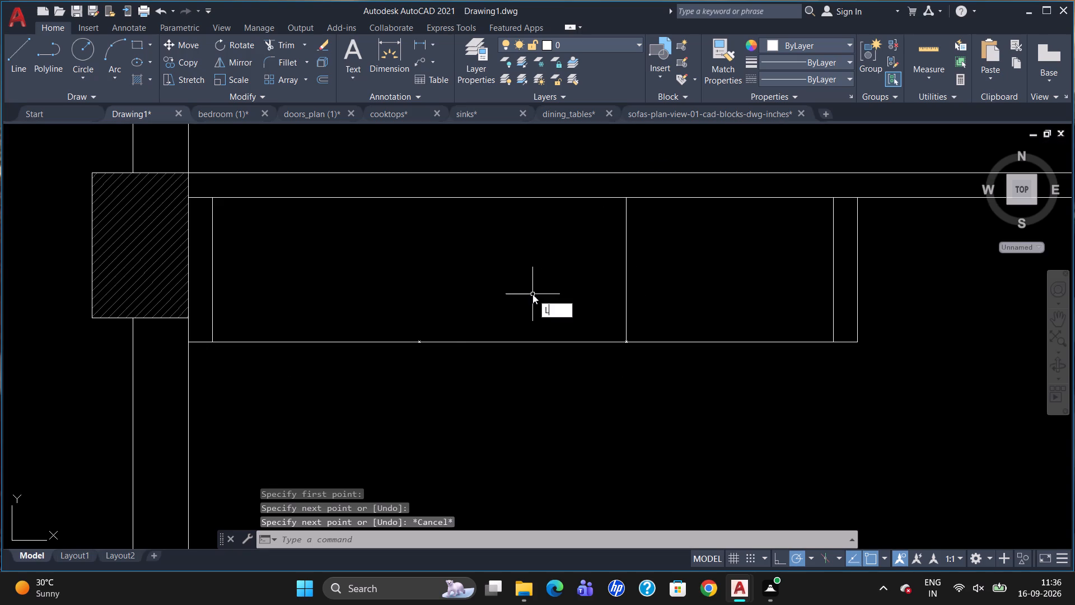
key(Return)
click(418, 338)
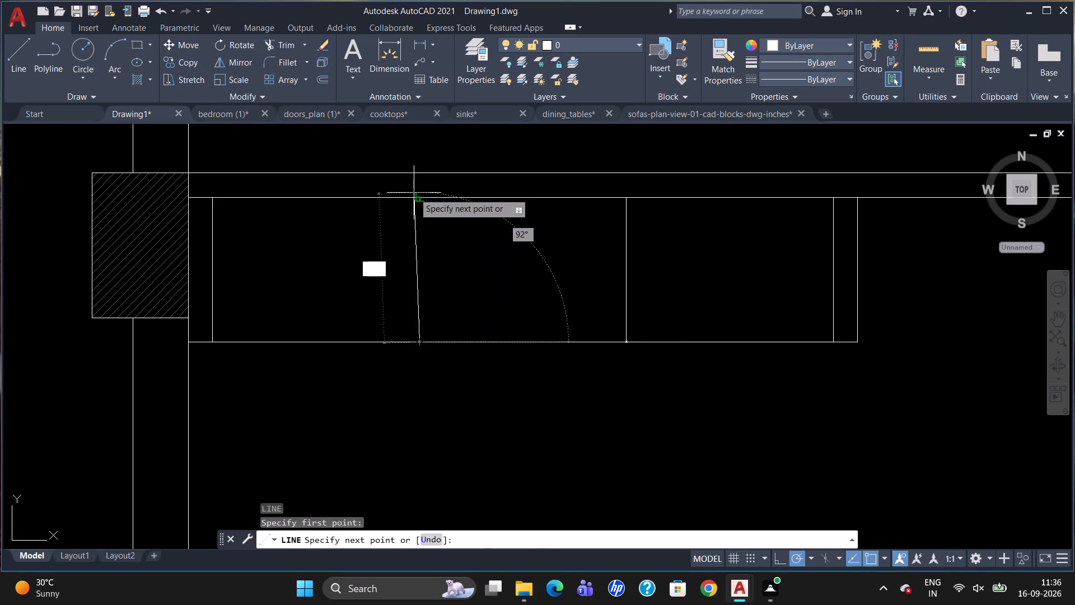
click(416, 201)
key(Escape)
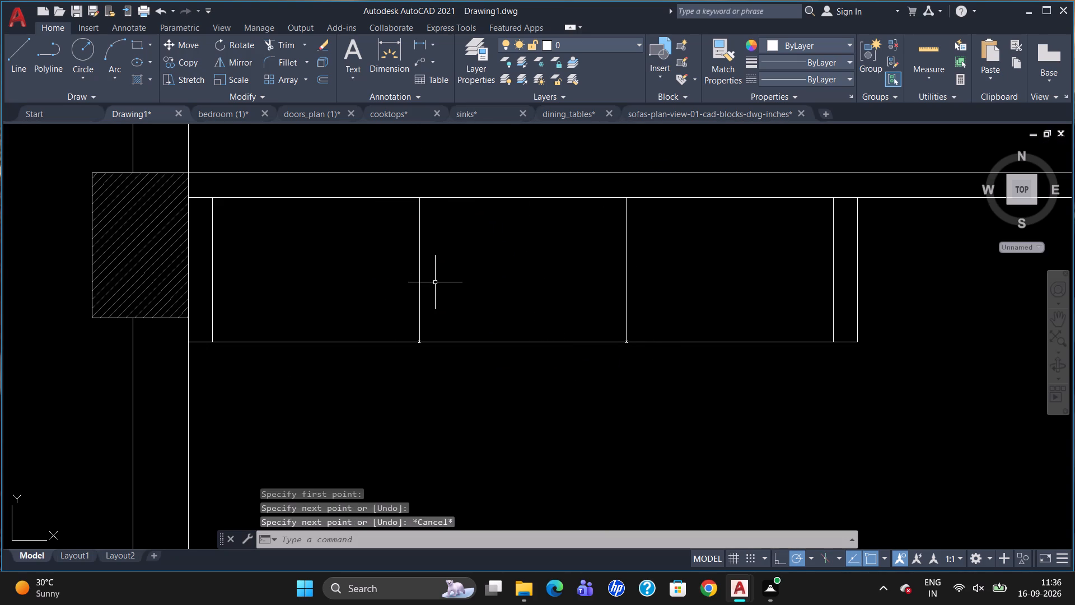
Offset each of the wardrobe's two middle partition lines by 50 to both its west and east sides.
key(o)
key(Return)
text(50)
key(Return)
click(419, 286)
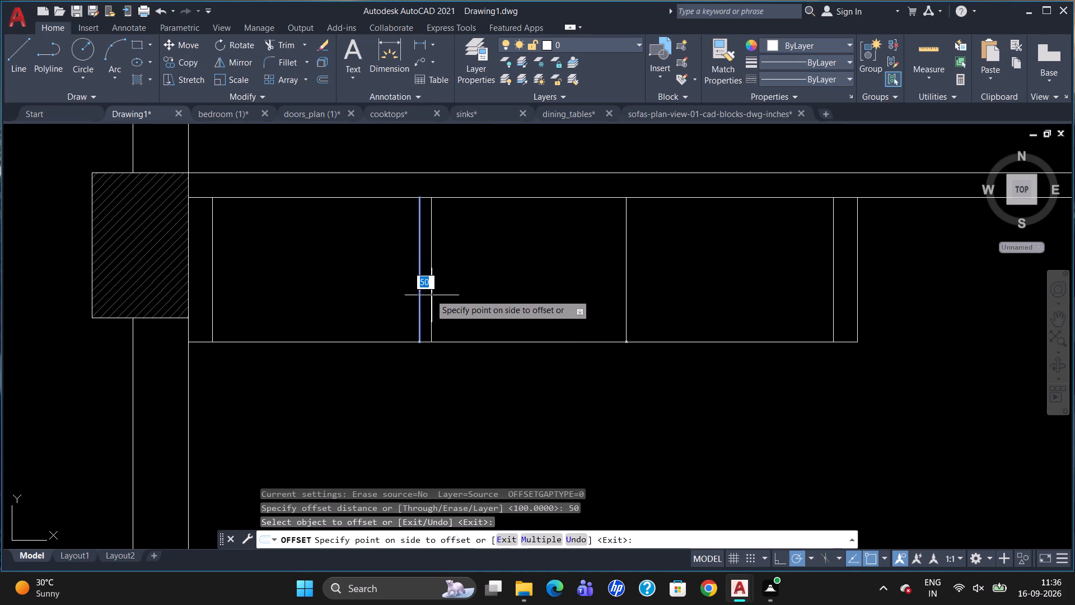
click(436, 298)
click(418, 300)
click(400, 312)
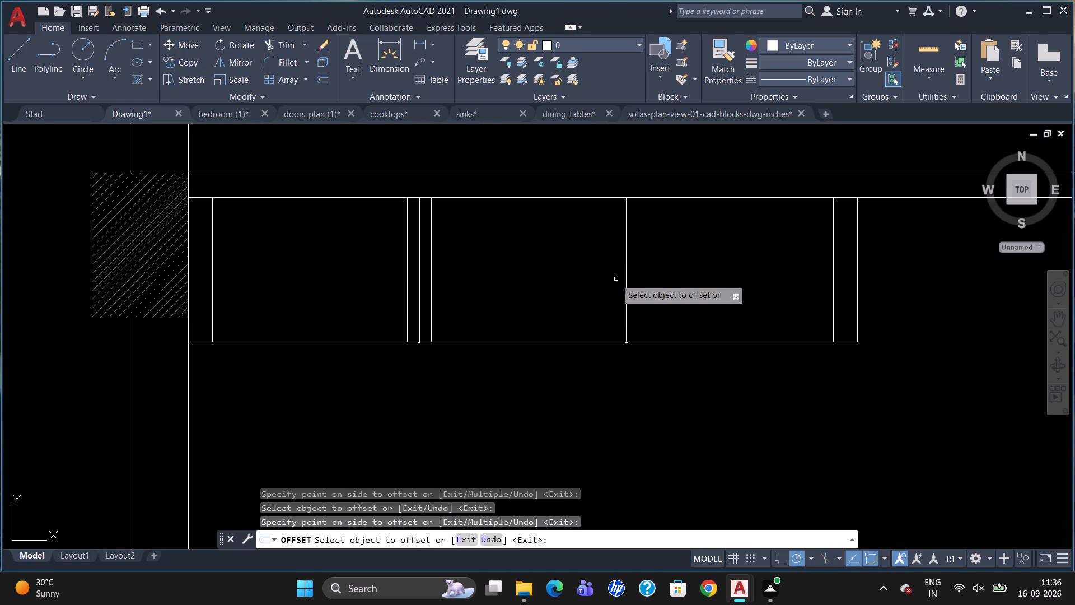
click(627, 278)
click(648, 281)
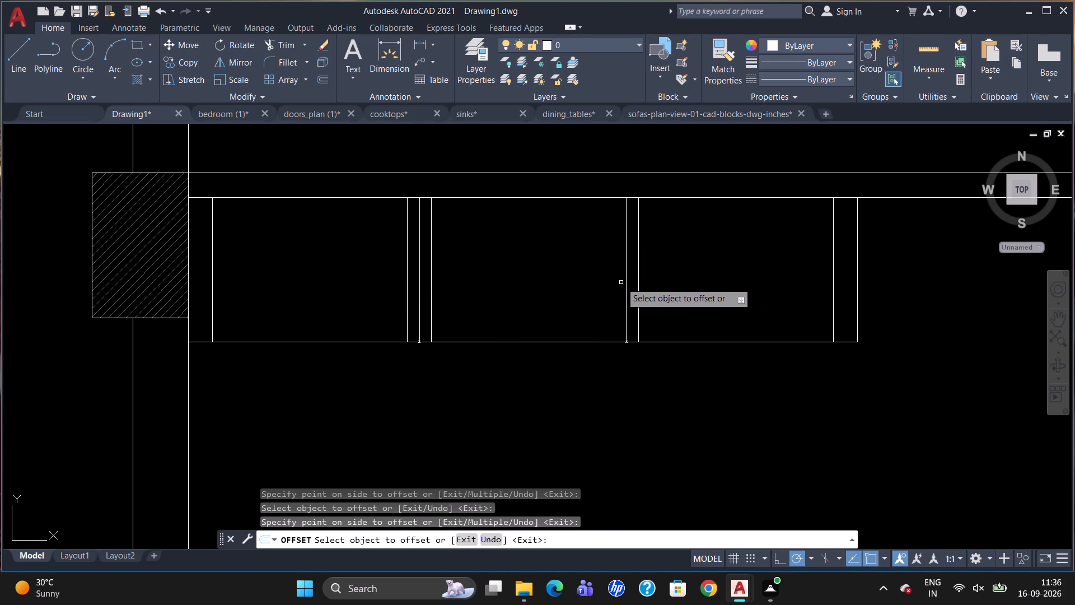
click(625, 282)
click(613, 291)
key(Escape)
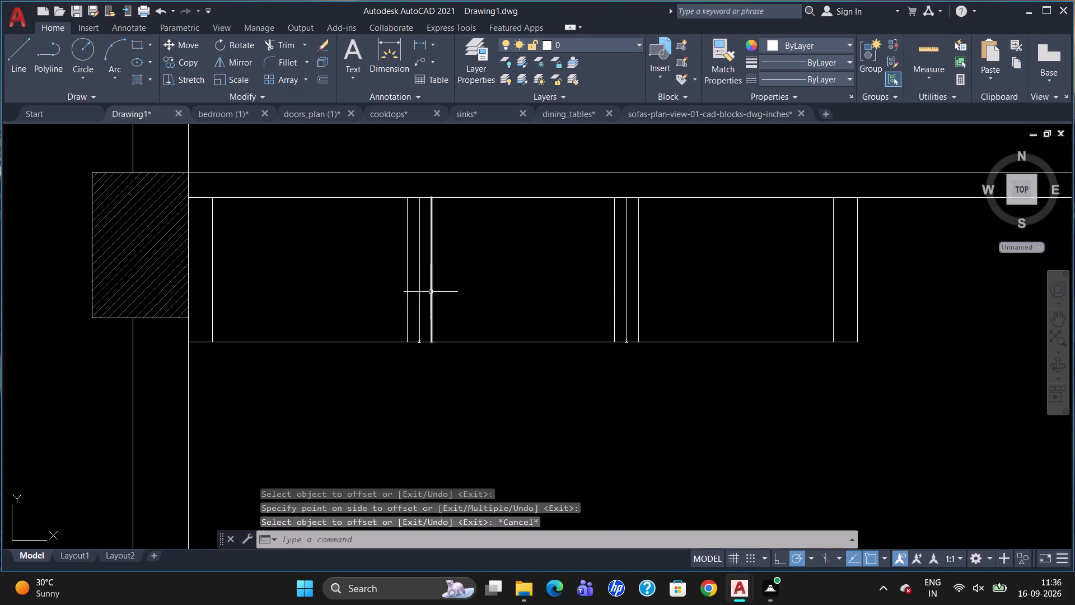
Erase the two original centre partition lines and the two division points on the wardrobe's front line.
click(418, 296)
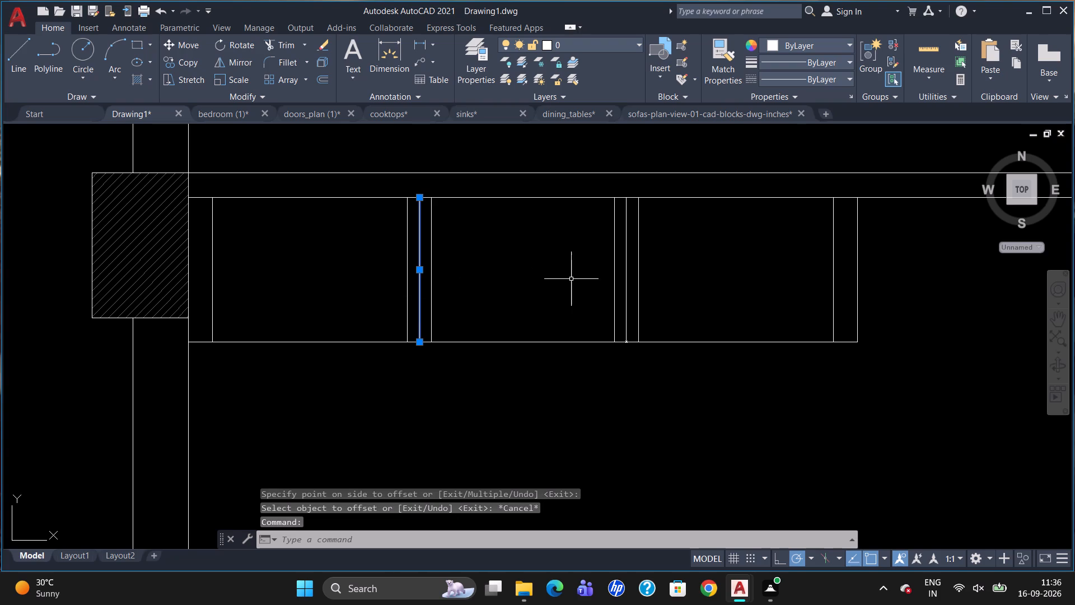
click(625, 242)
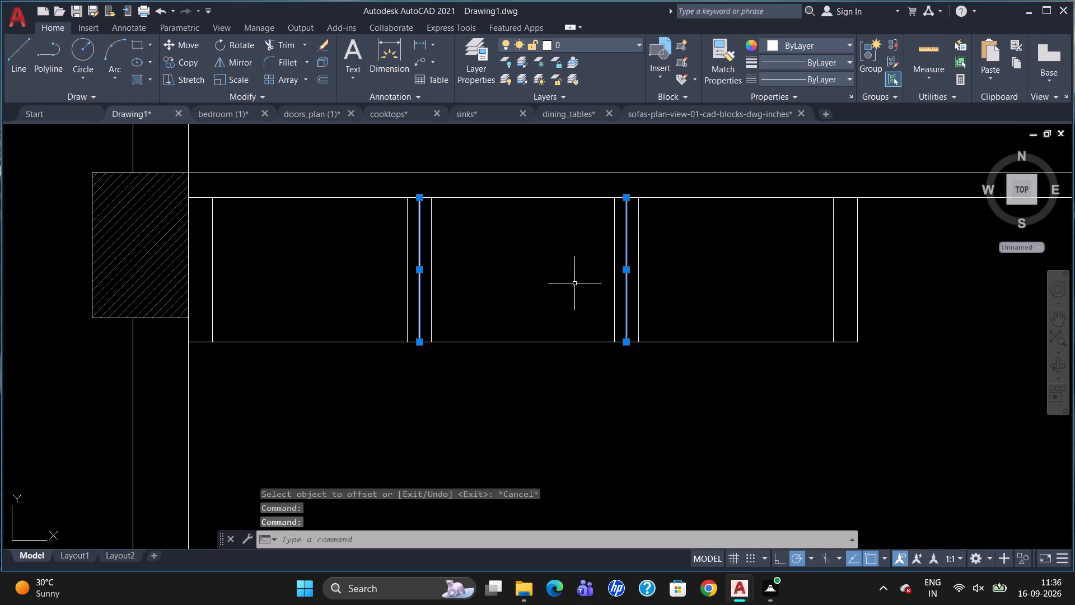
key(Delete)
scroll(632, 338, up, 4)
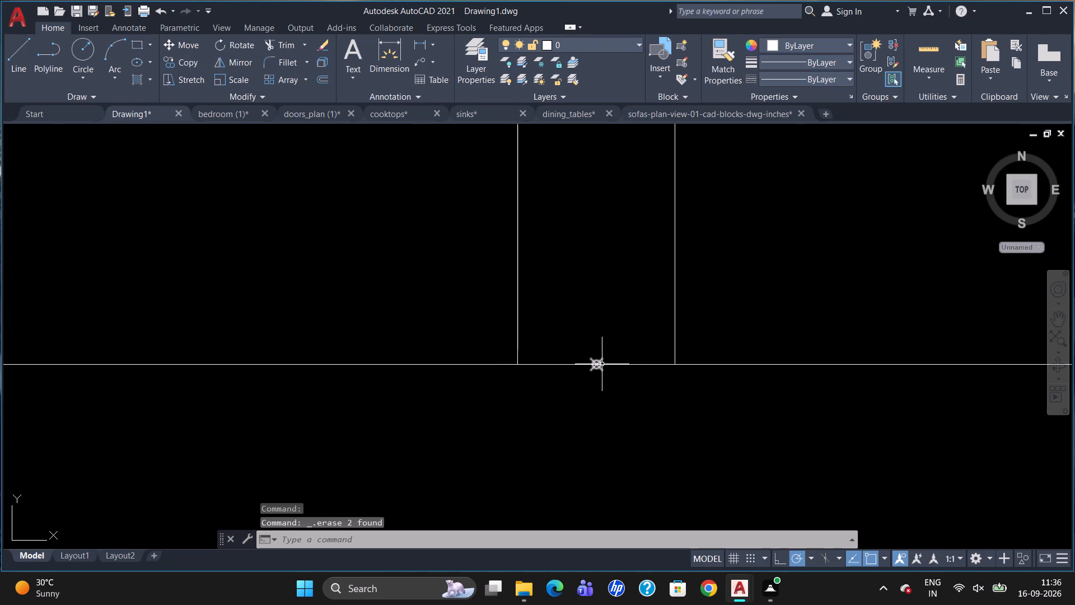
click(601, 367)
scroll(656, 338, down, 2)
scroll(600, 255, down, 2)
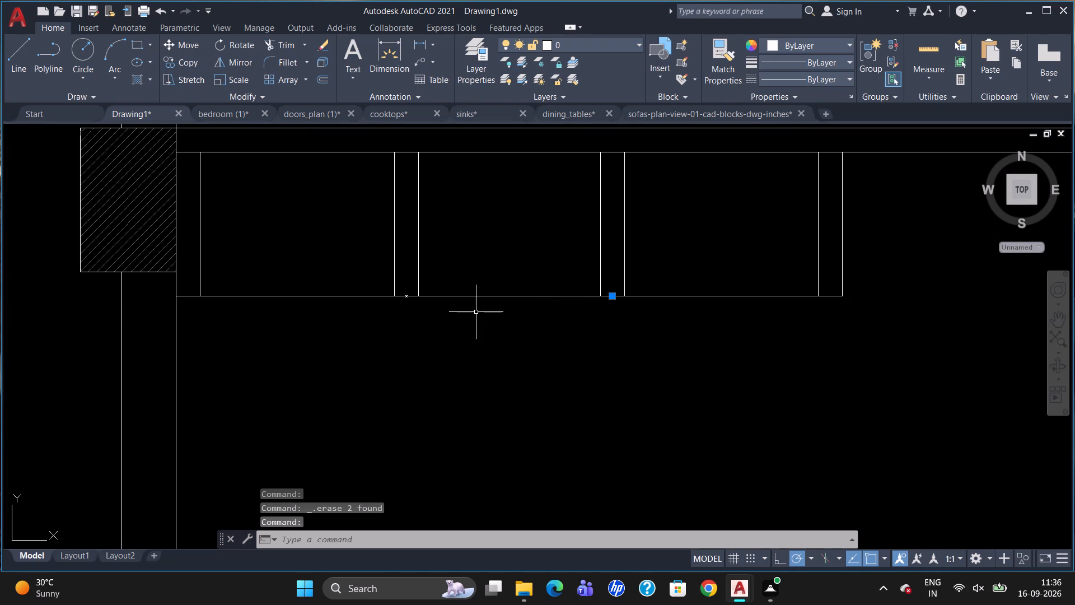
scroll(408, 297, up, 6)
click(379, 292)
key(Delete)
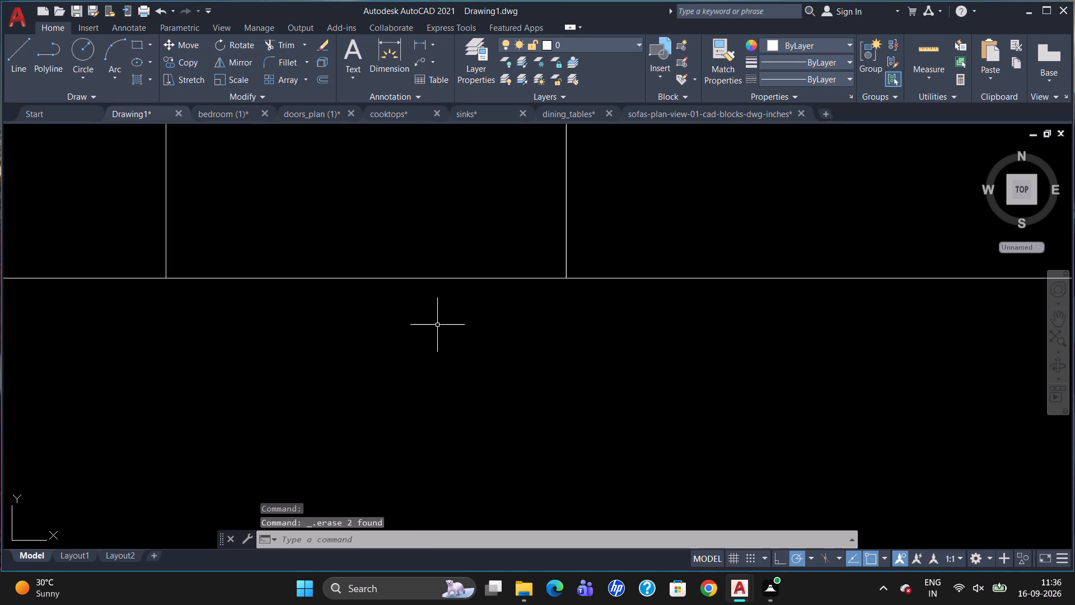
Hatch the wardrobe's two end panels and two middle partitions with the BRSTONE pattern at scale 9.
scroll(515, 332, down, 9)
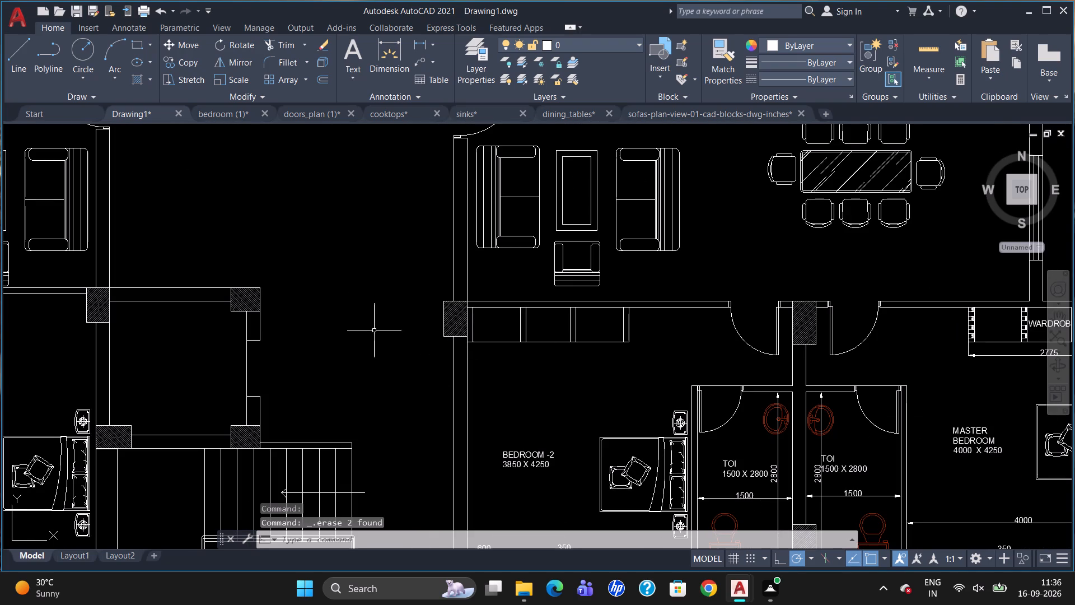
click(145, 81)
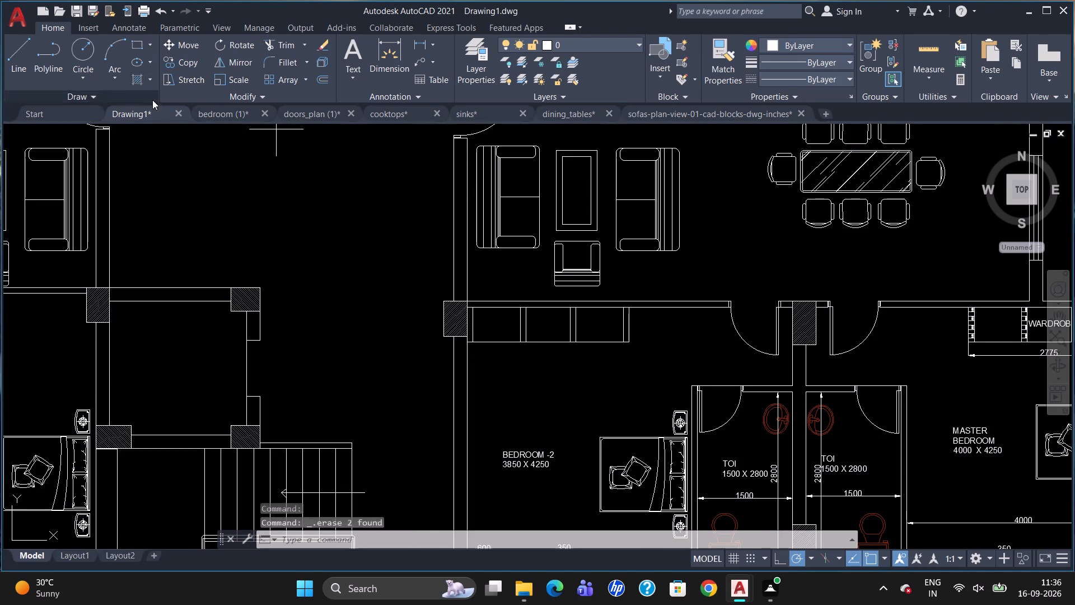
click(143, 75)
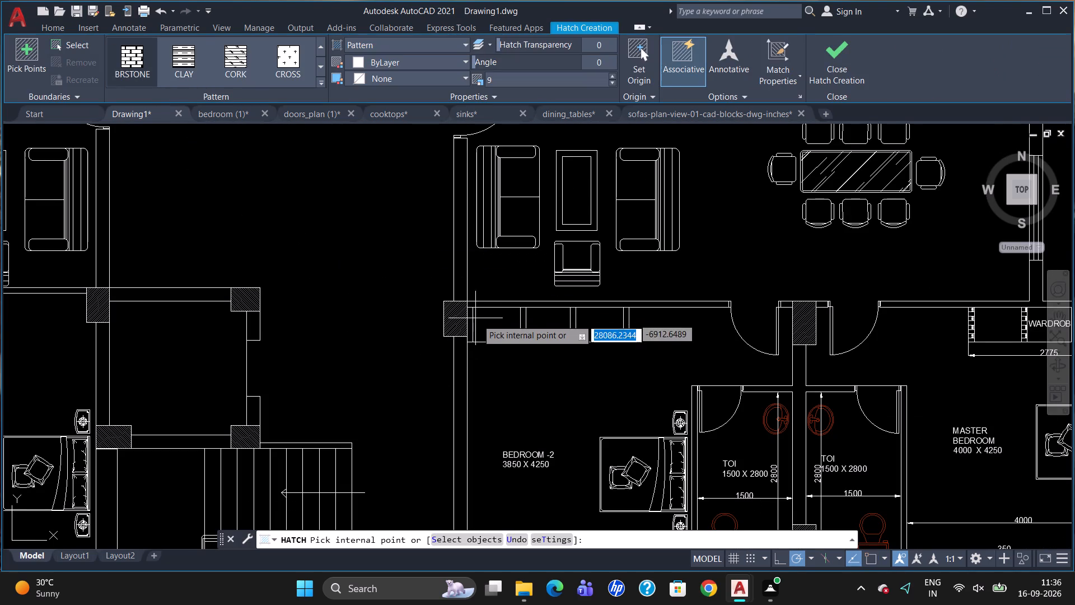
click(470, 322)
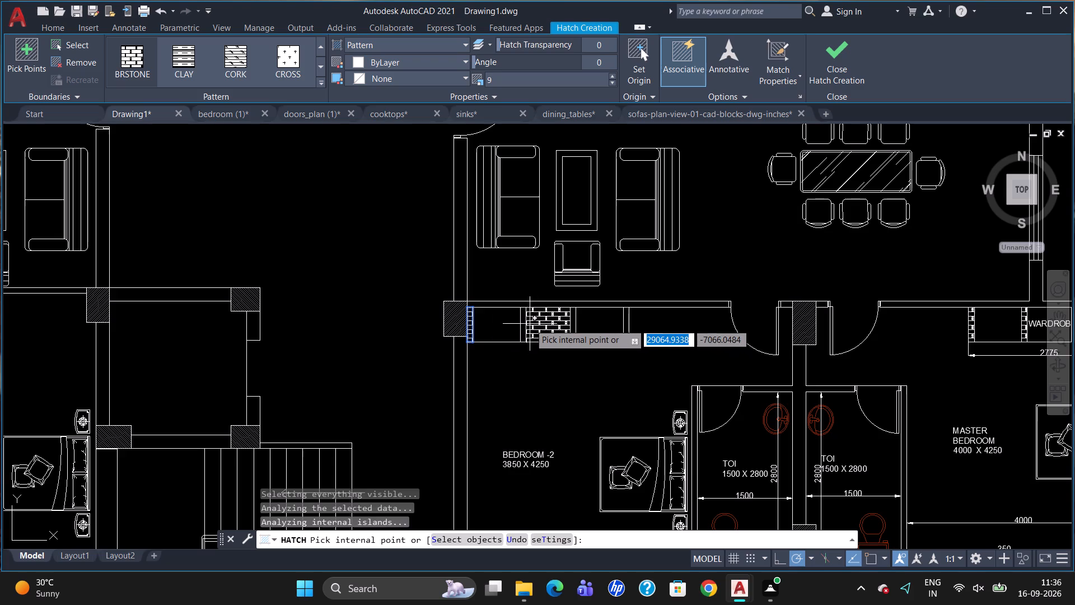
scroll(530, 324, up, 3)
click(496, 315)
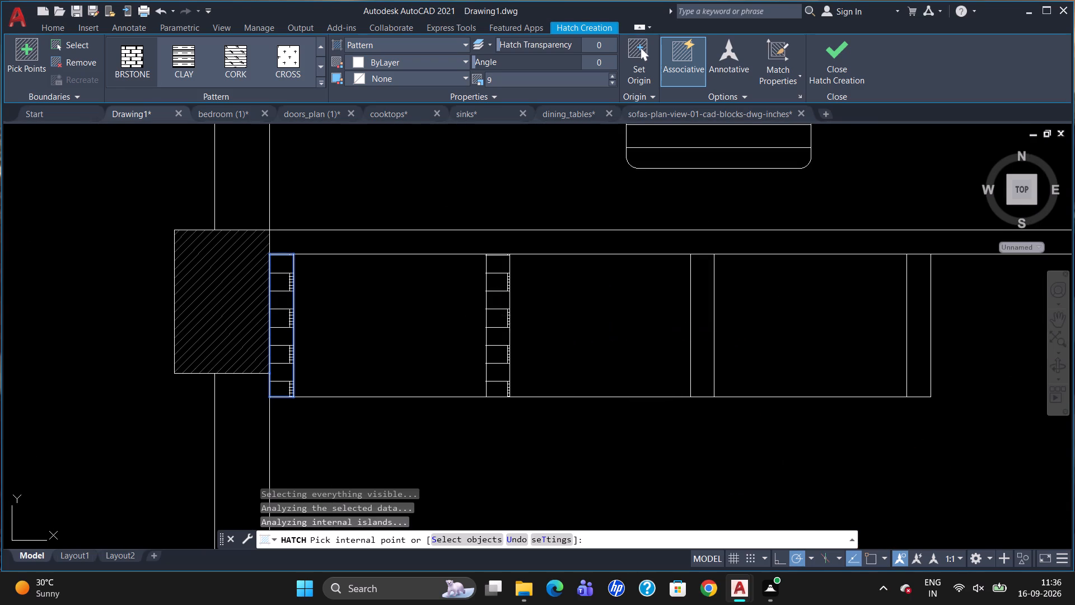
click(704, 318)
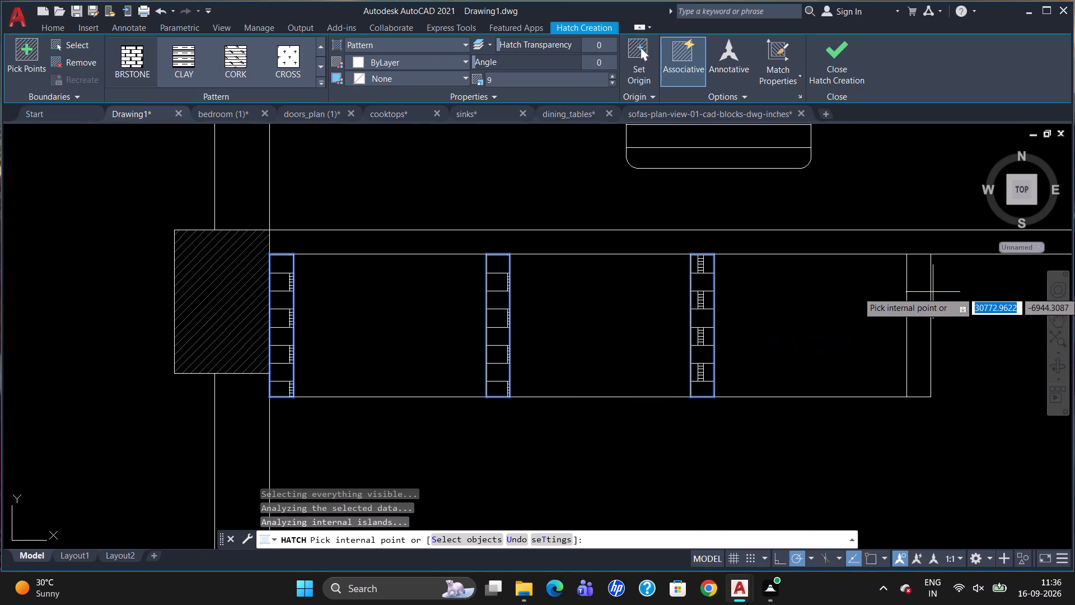
click(919, 296)
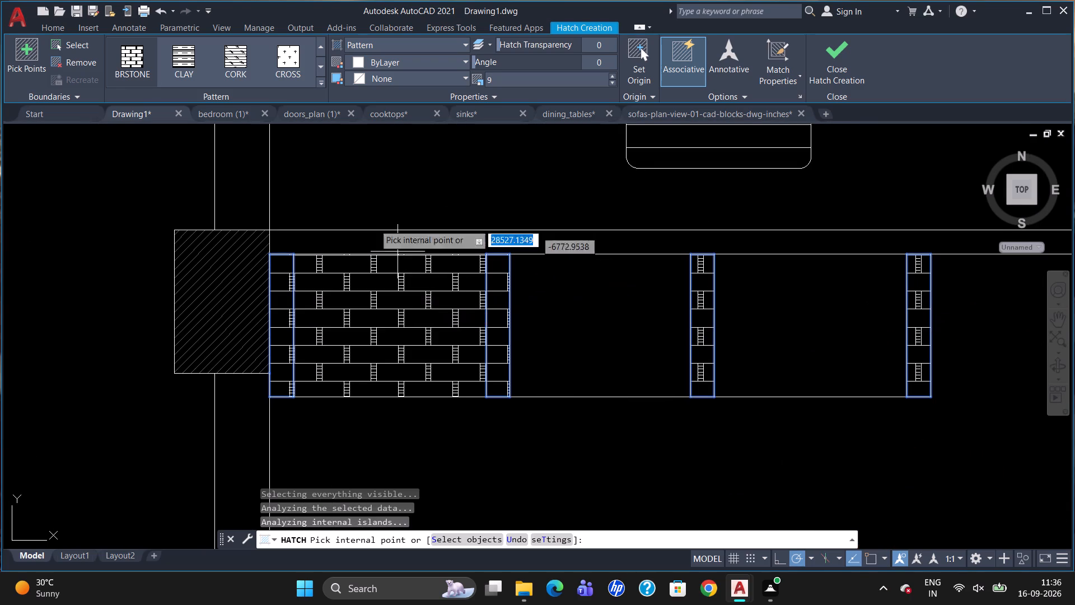
key(Escape)
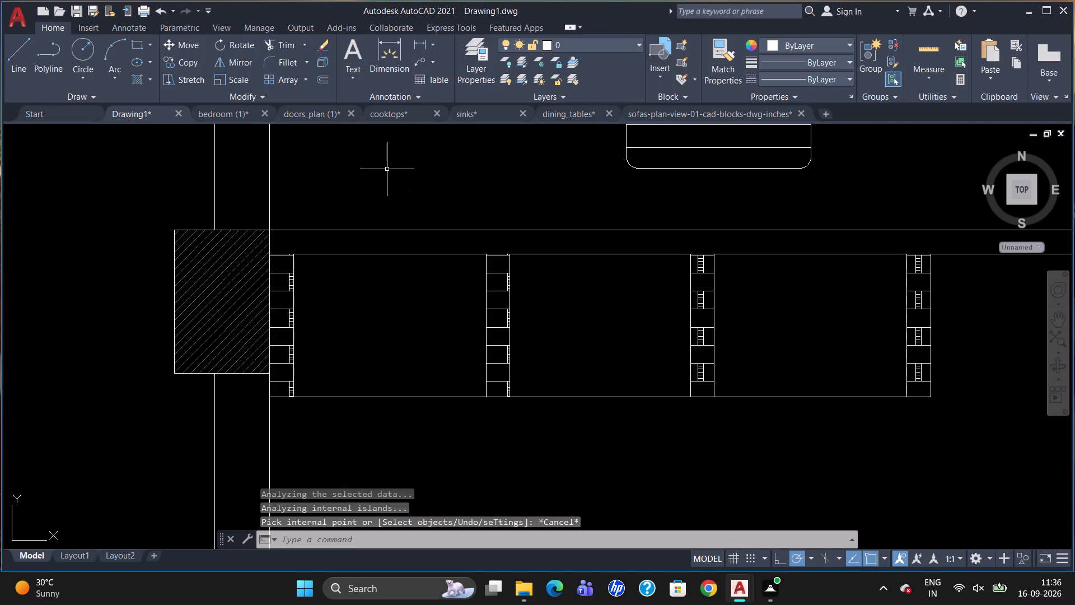
Add a horizontal linear dimension for the BEDROOM -2 wardrobe's full width, just below its front line.
scroll(567, 218, down, 2)
text(DLI)
key(Return)
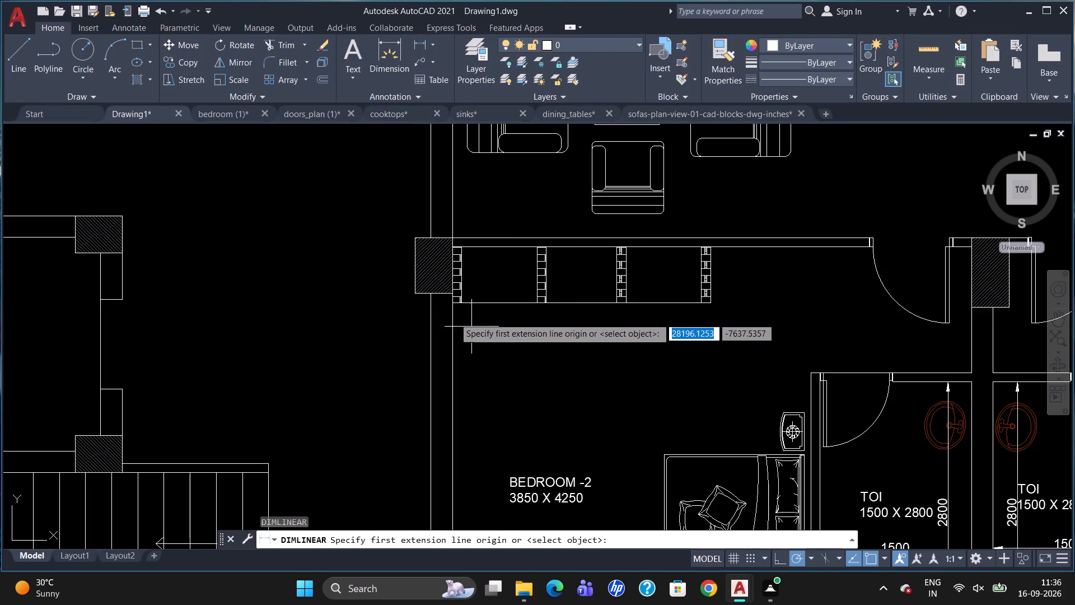
click(453, 304)
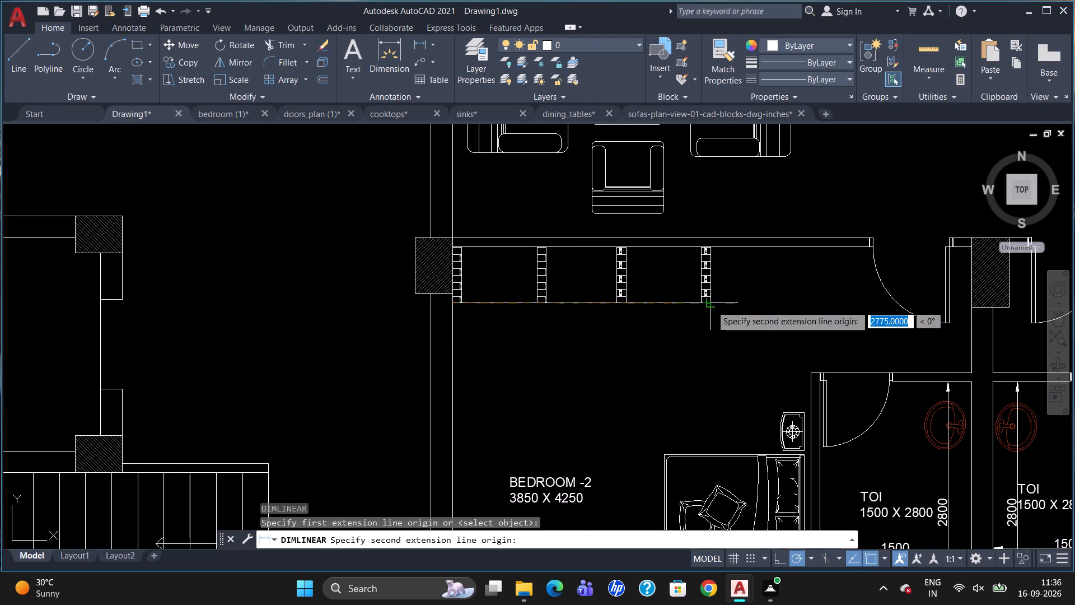
click(711, 304)
click(707, 325)
Add a vertical linear dimension from the toilet's northwest outer corner to BEDROOM -2's north wall.
scroll(586, 345, down, 1)
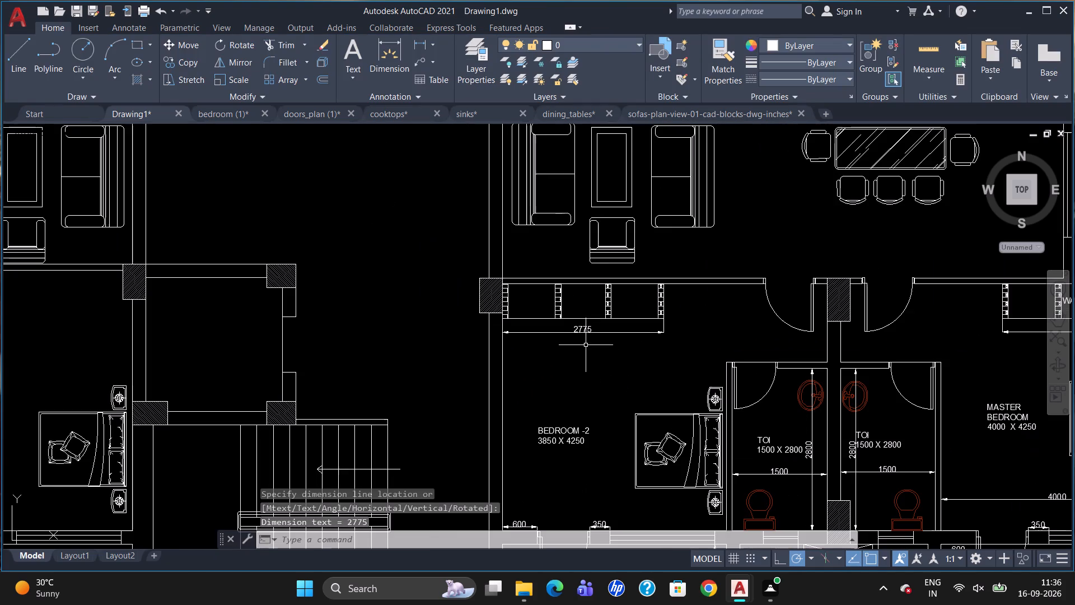
key(space)
scroll(763, 351, up, 3)
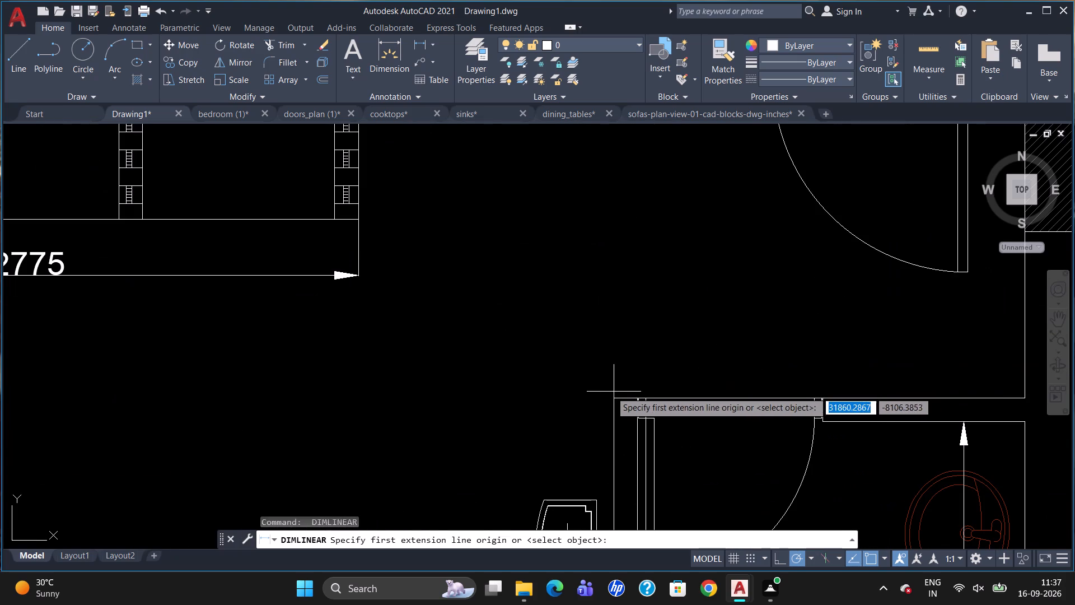
click(611, 397)
scroll(613, 319, down, 2)
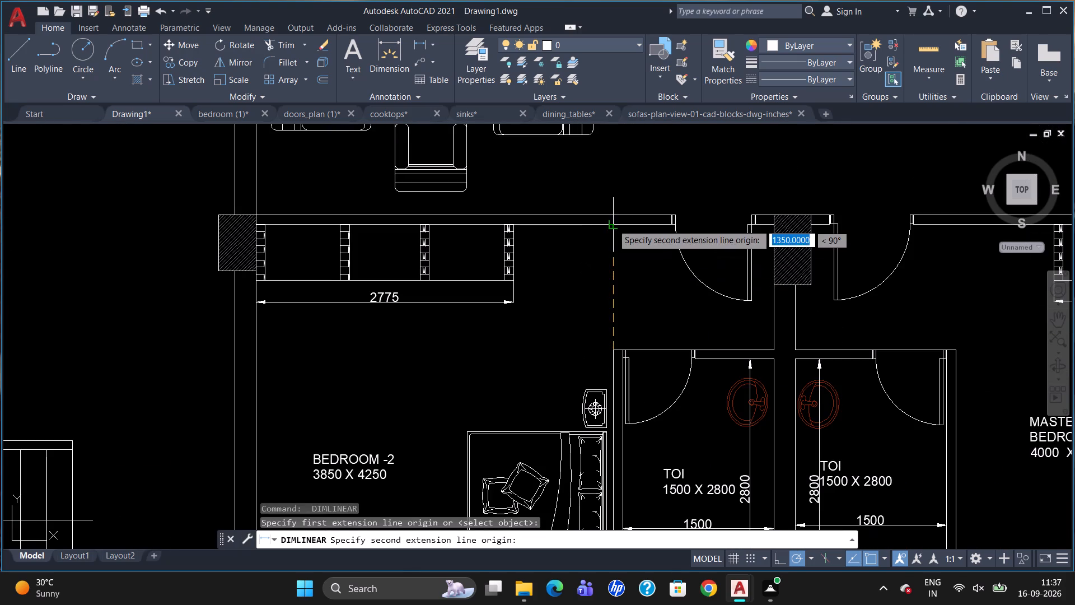
click(613, 222)
click(610, 222)
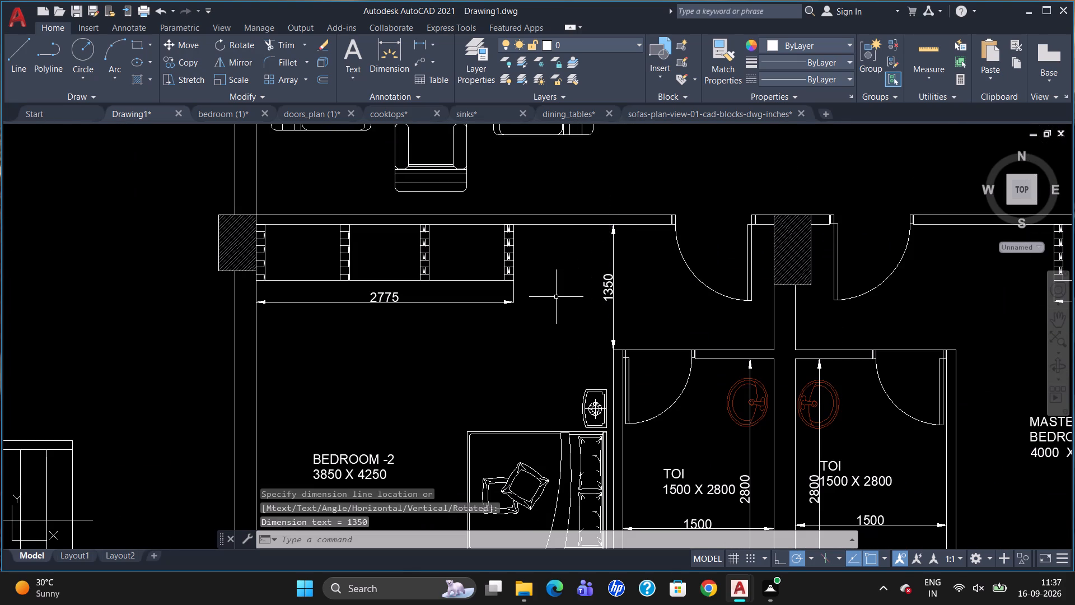
Copy the WARDROBE label from the master bedroom's wardrobe into the BEDROOM -2 wardrobe's middle compartment.
scroll(566, 324, down, 1)
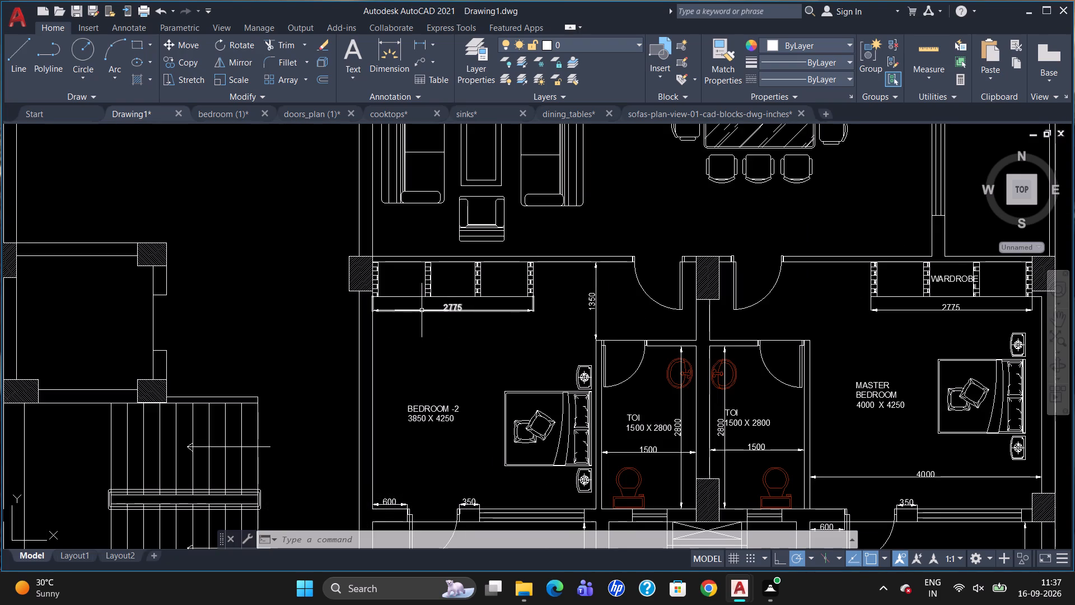
scroll(449, 297, down, 1)
scroll(760, 291, up, 2)
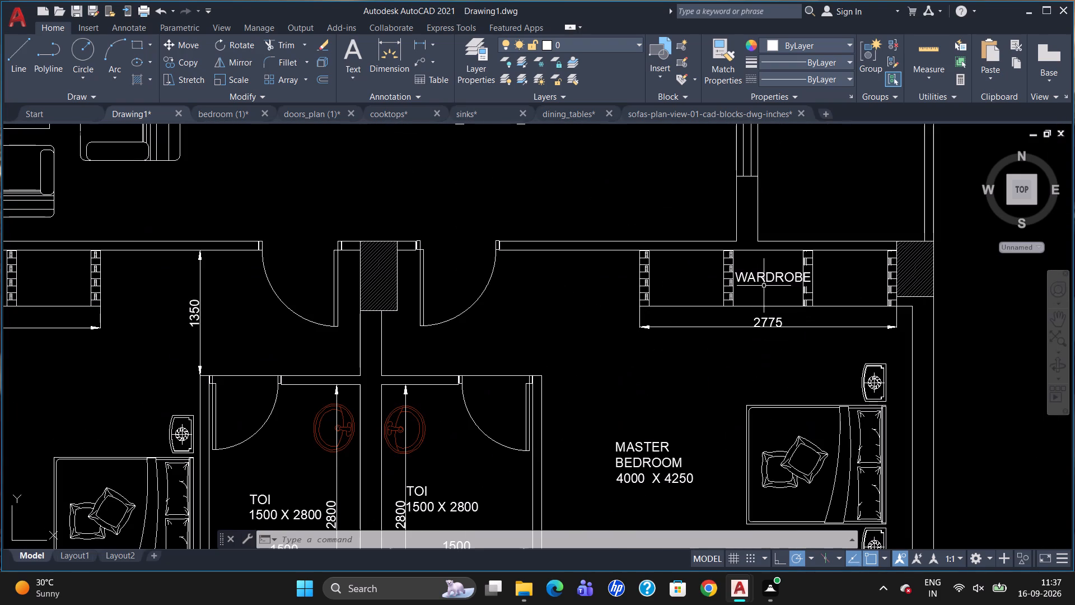
click(765, 279)
key(c)
key(o)
key(Return)
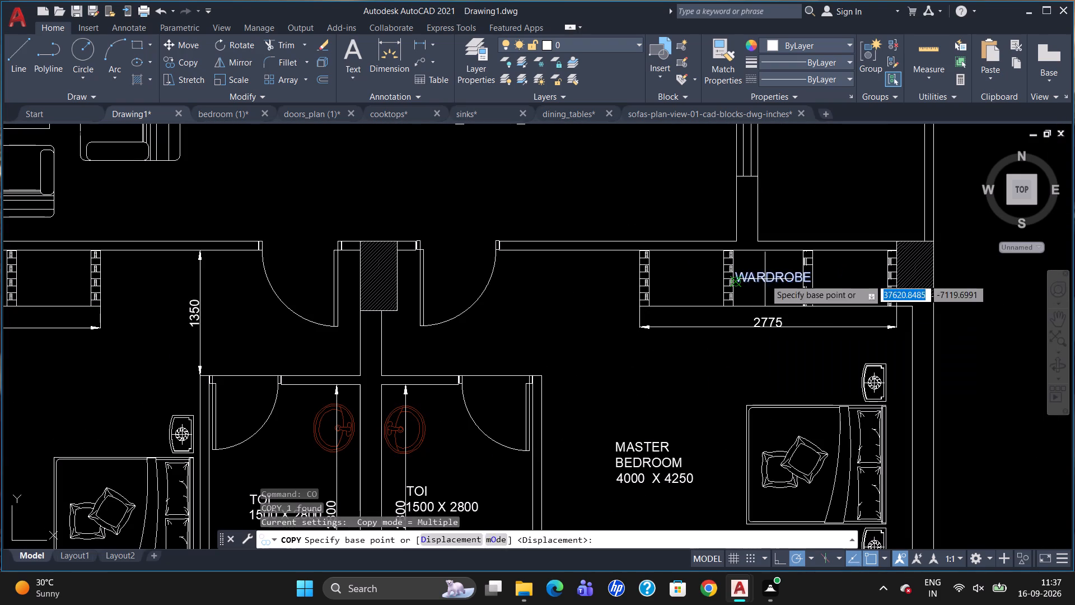
drag(765, 279, 756, 287)
scroll(208, 288, down, 2)
scroll(95, 277, up, 2)
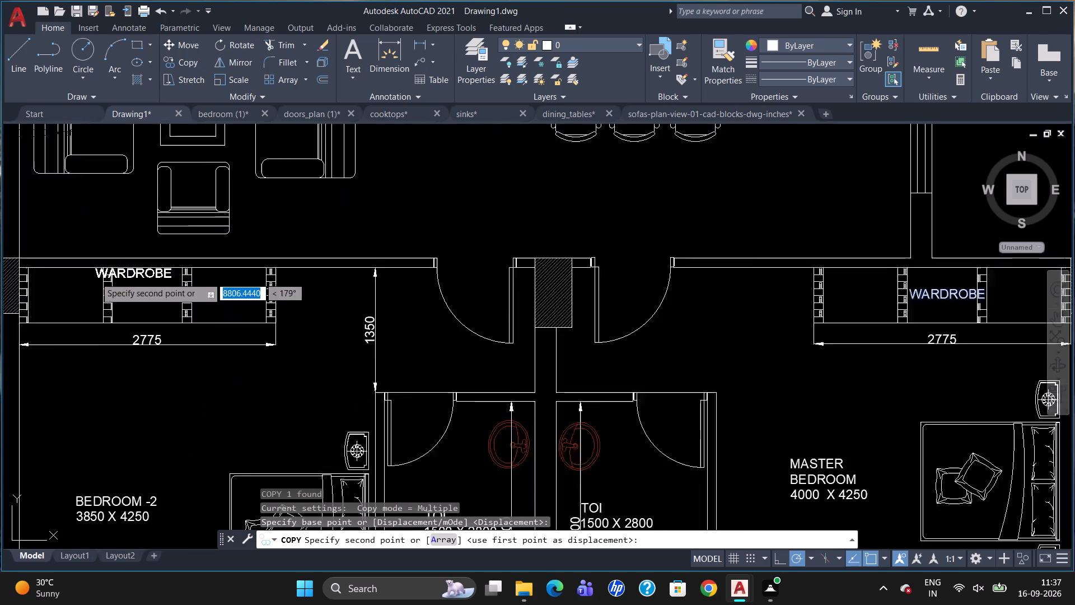
scroll(95, 277, up, 2)
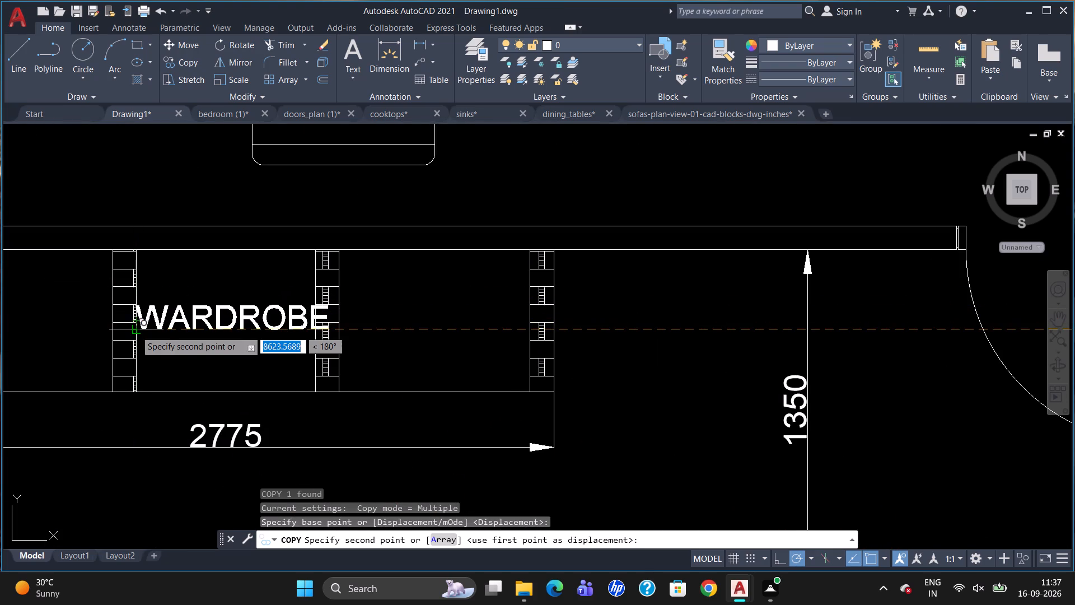
click(122, 339)
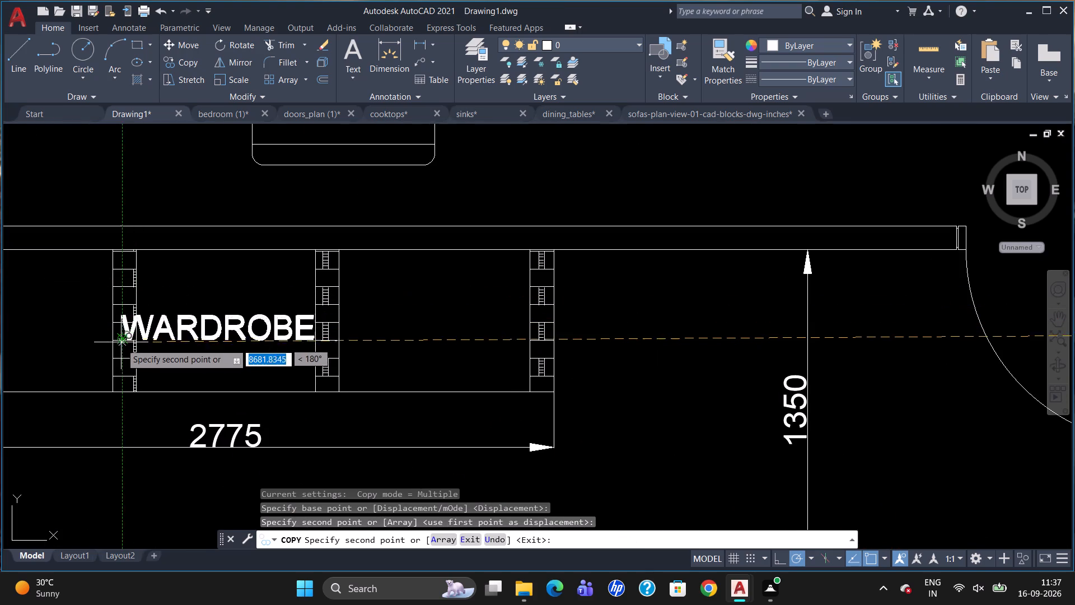
key(Escape)
Dimension the short wall between the BEDROOM -2 door frame and the hatched column, placing the dimension above the wall.
scroll(344, 359, down, 1)
scroll(511, 350, down, 2)
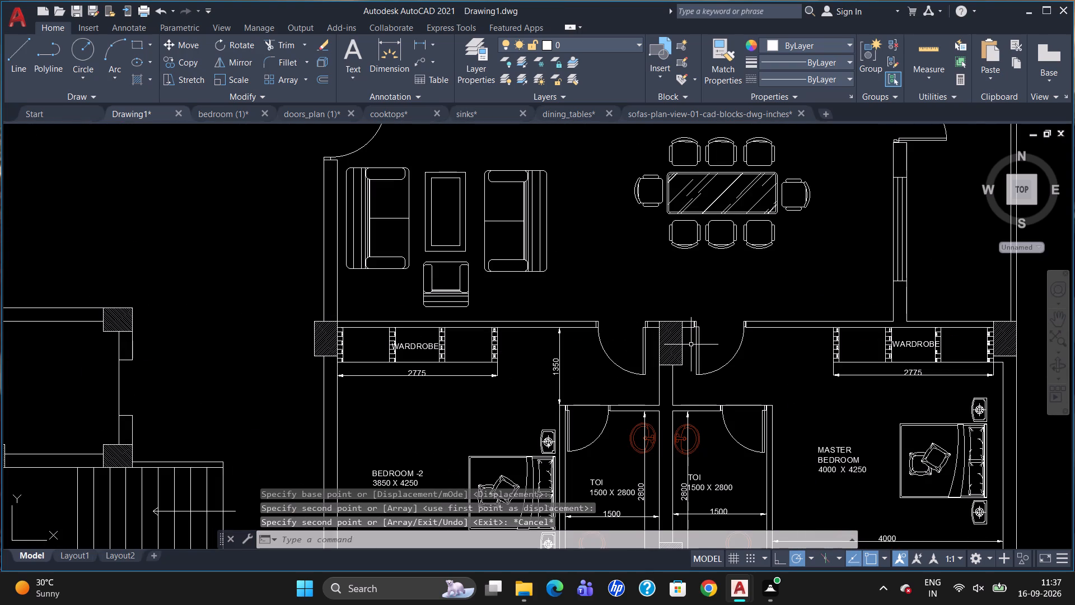
text(DLI)
key(Return)
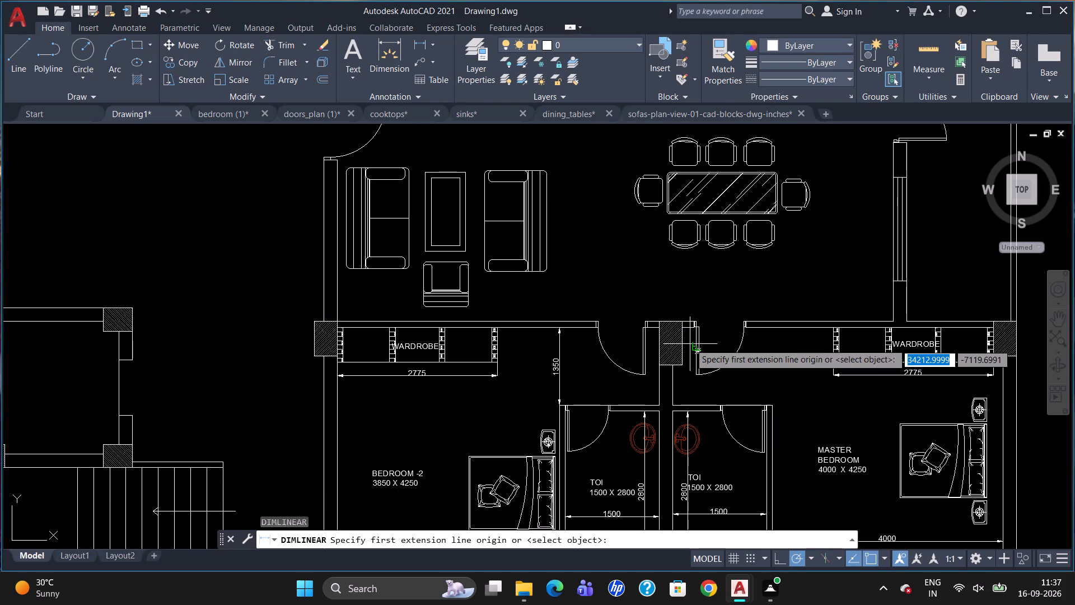
scroll(686, 310, up, 4)
click(436, 374)
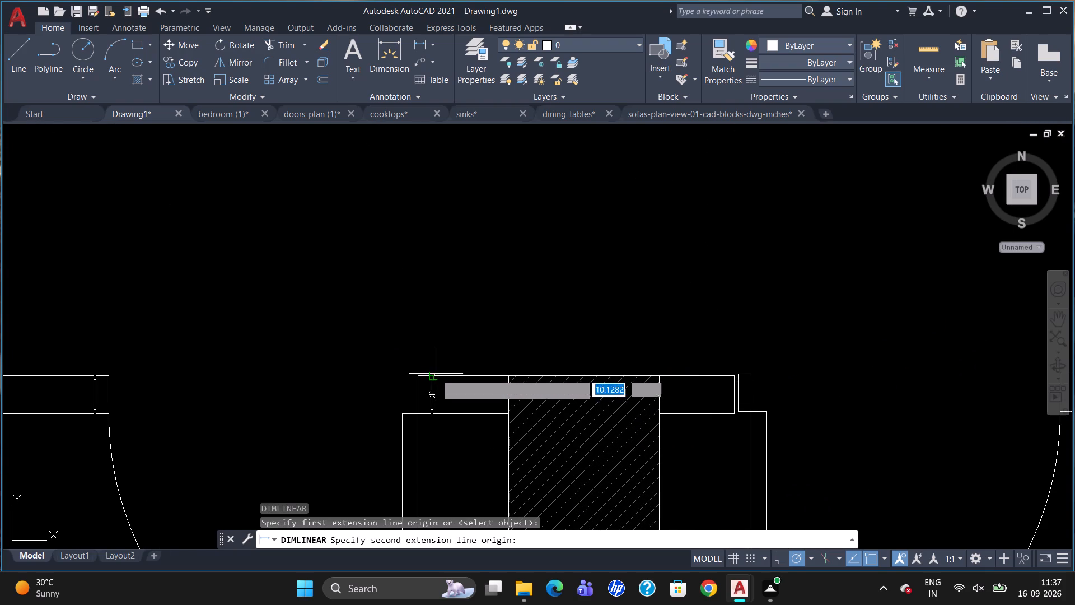
click(507, 375)
click(498, 346)
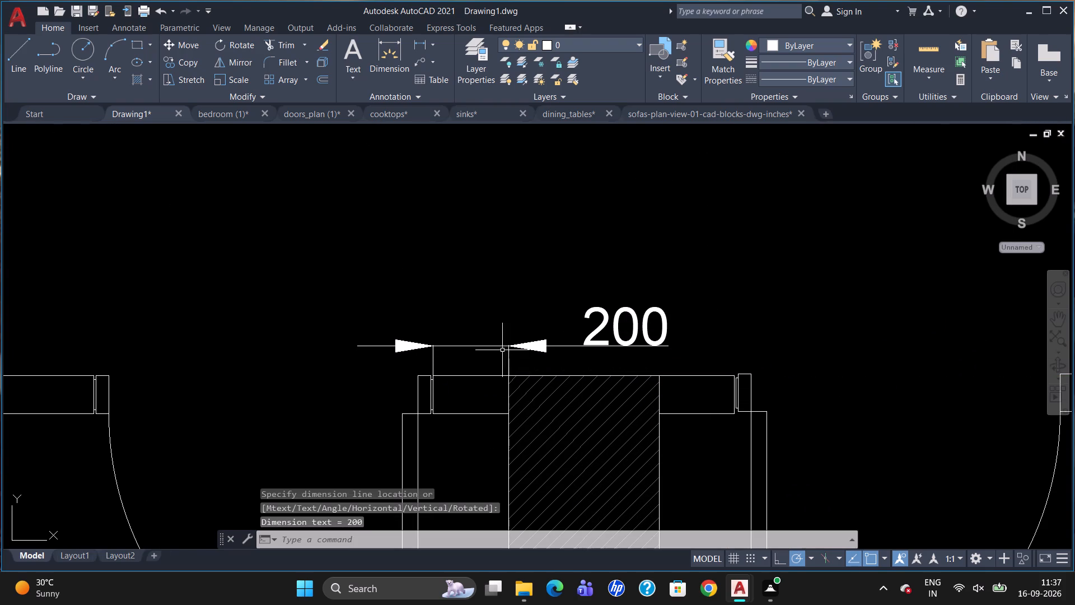
Dimension the short wall between the hatched column and the master bedroom door frame, placing the dimension above the wall.
key(space)
click(661, 379)
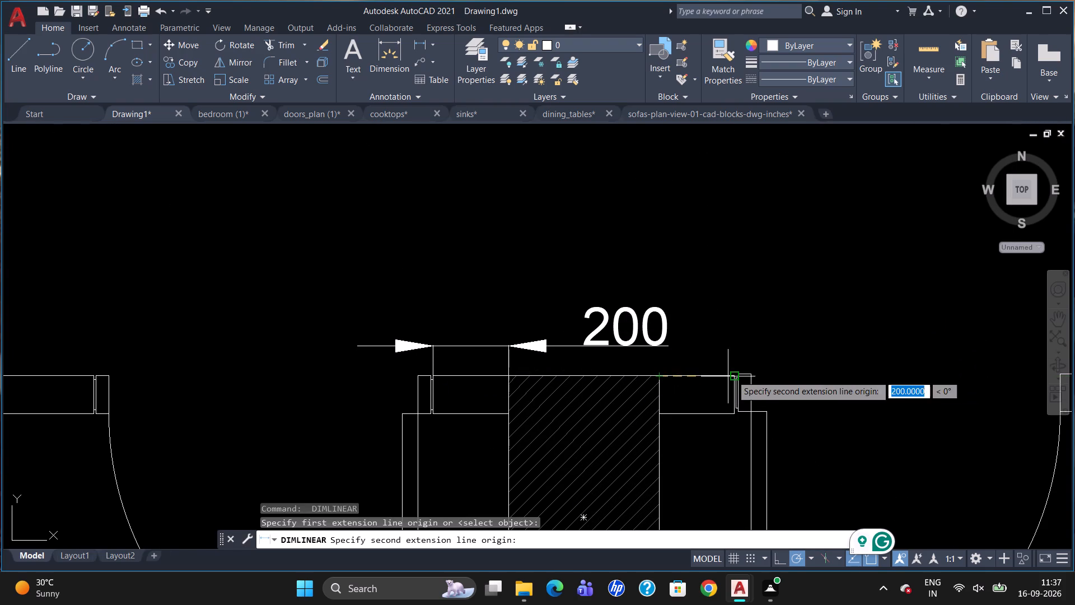
click(732, 375)
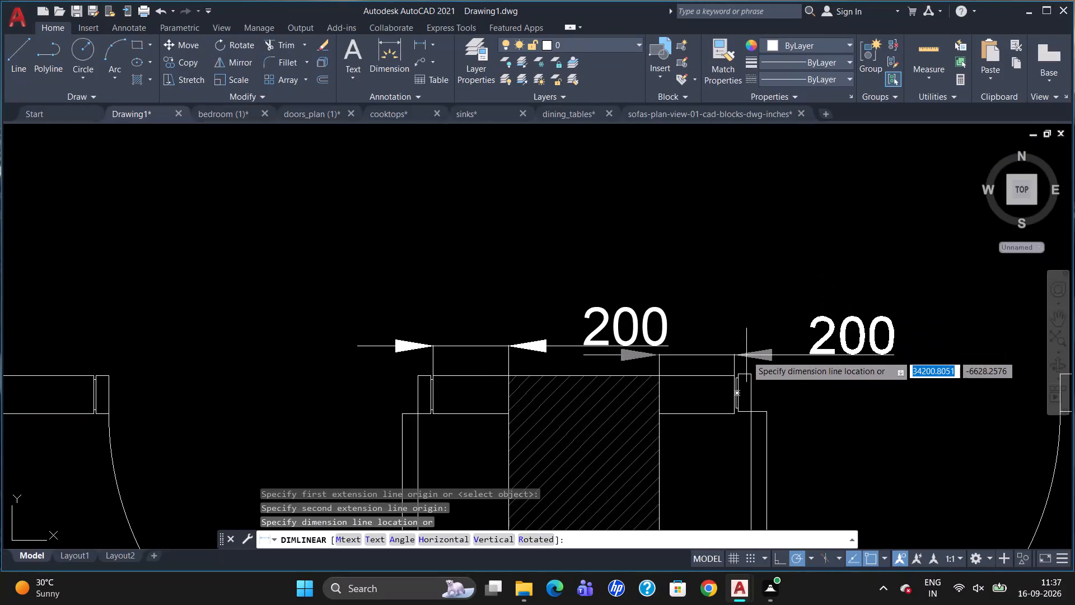
click(746, 355)
Draw a 300-deep unit outline north of the master bedroom wall, from the wall end at the door across to the perpendicular wall.
scroll(597, 292, down, 2)
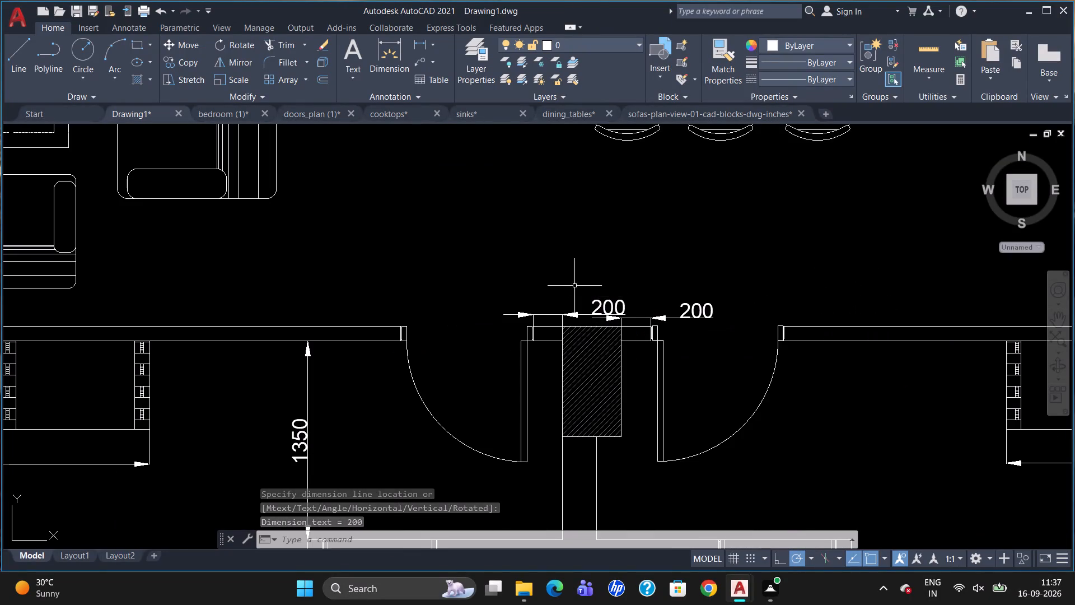
scroll(549, 282, down, 2)
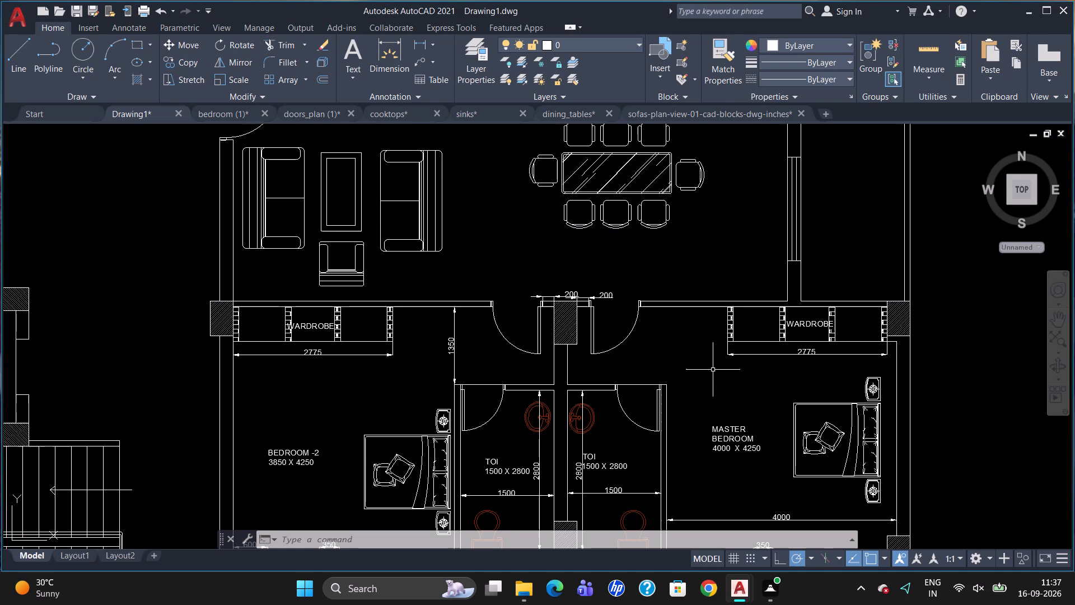
scroll(831, 298, up, 1)
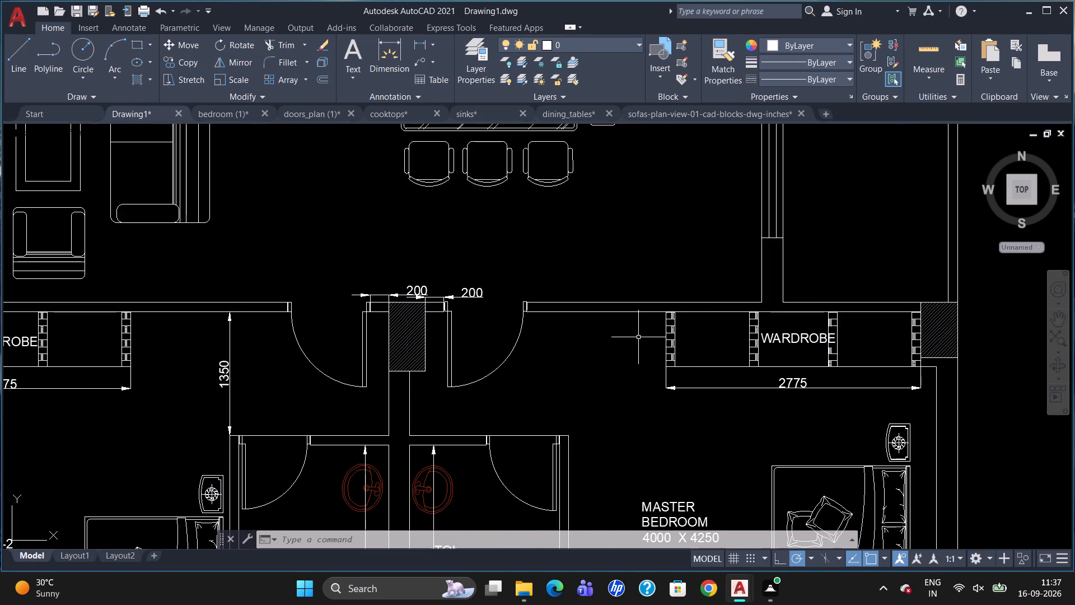
key(l)
key(Return)
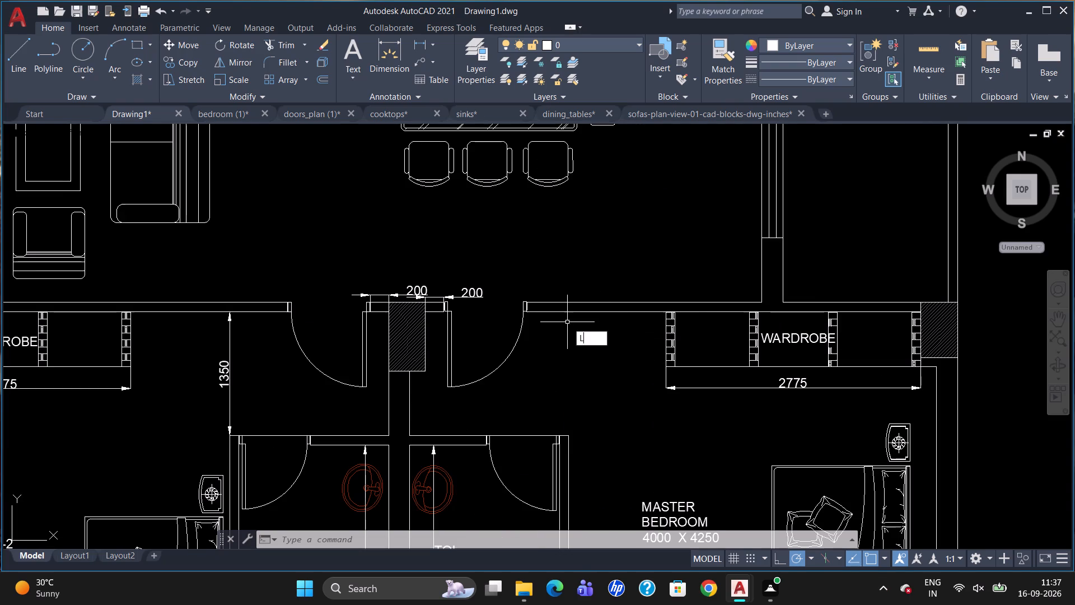
scroll(562, 309, up, 2)
scroll(471, 286, up, 4)
click(466, 326)
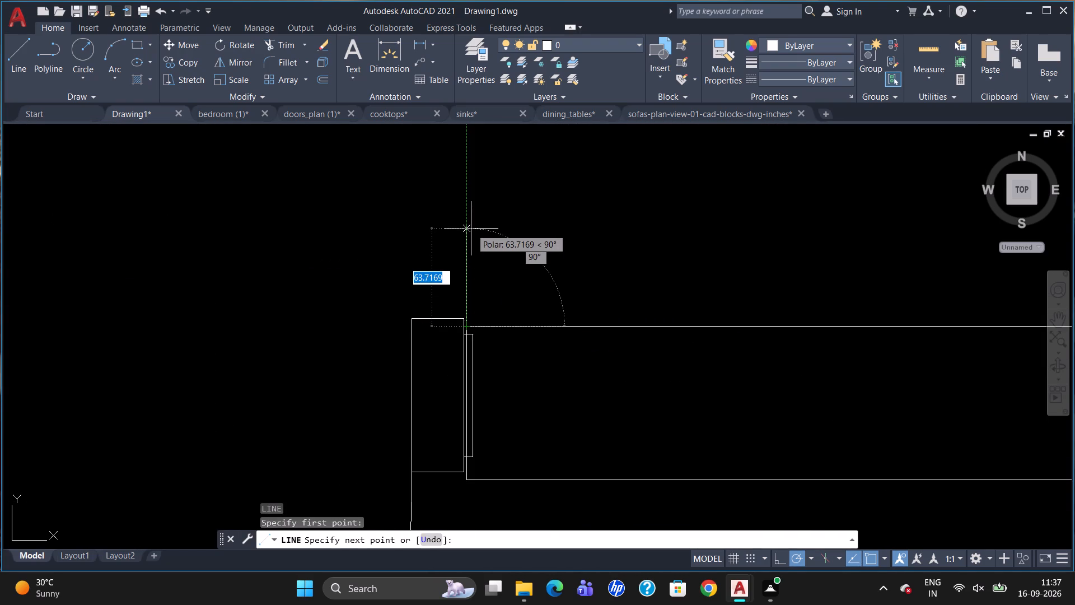
text(300)
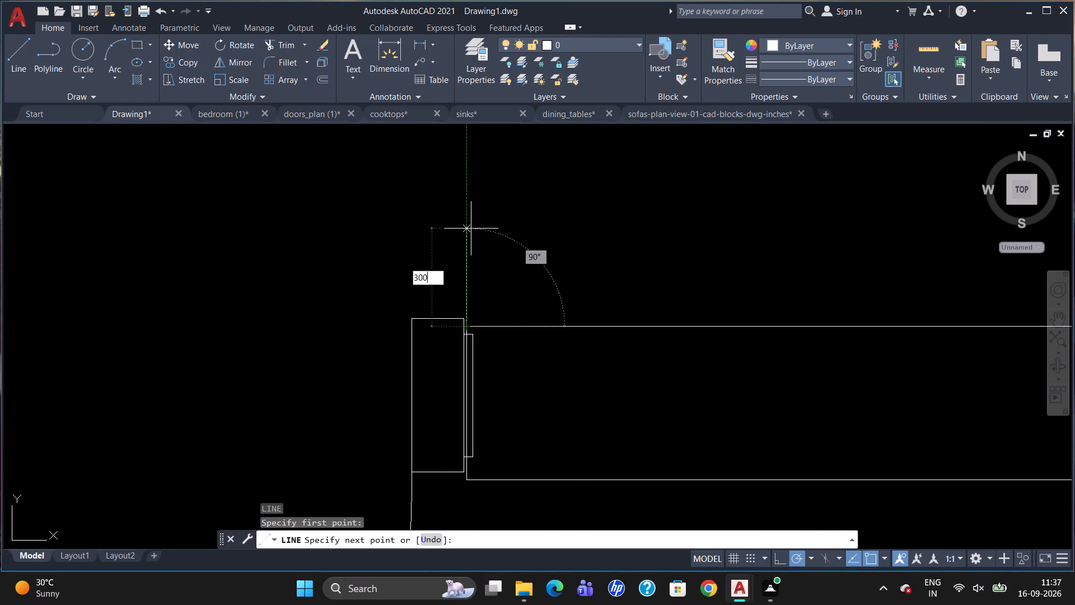
key(Return)
scroll(594, 285, down, 4)
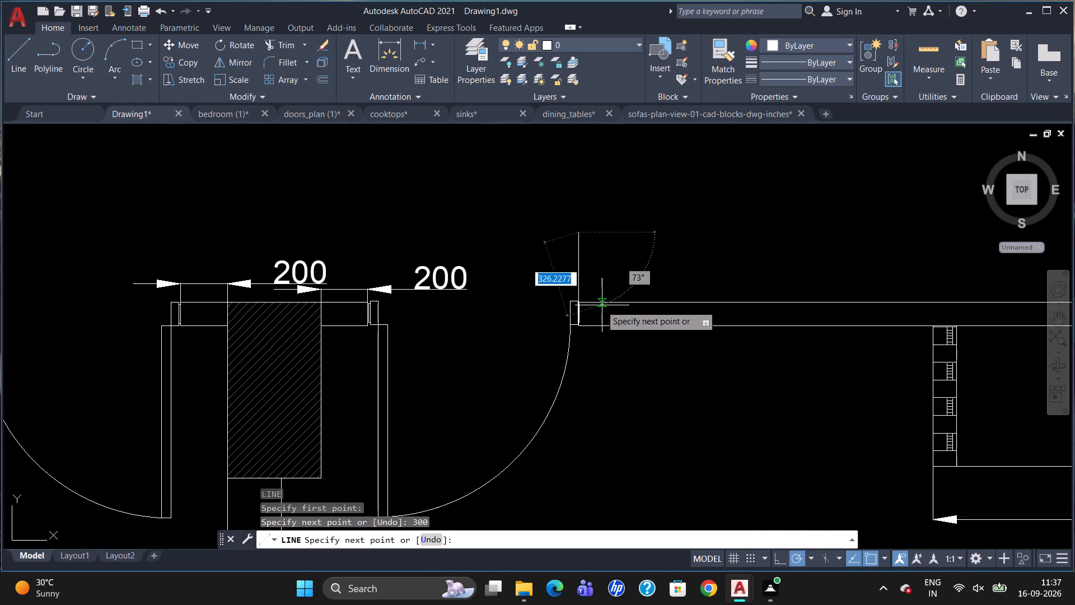
scroll(722, 244, down, 3)
scroll(834, 243, up, 3)
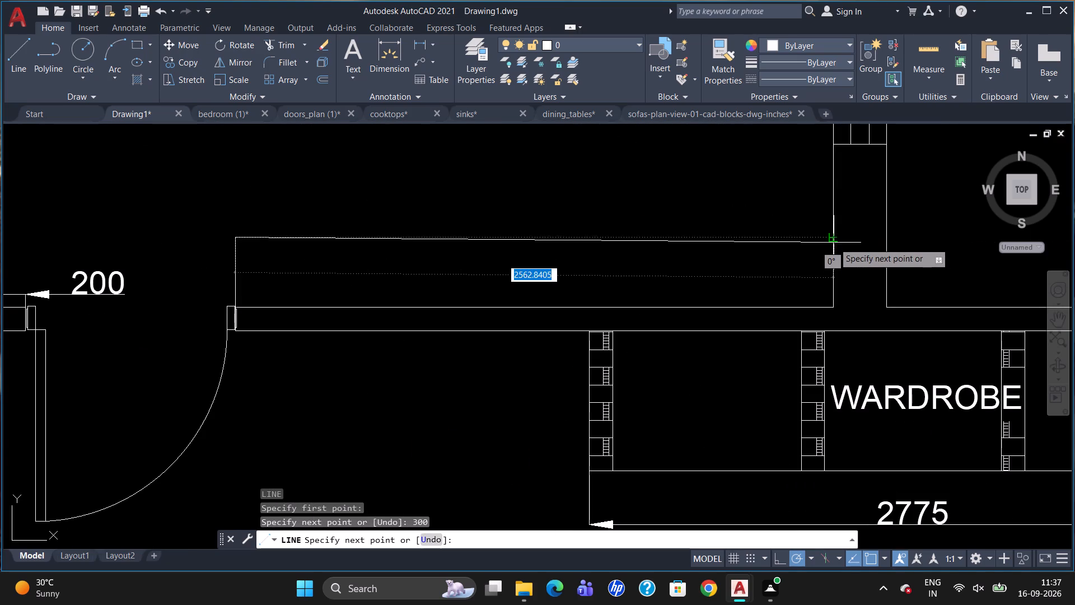
click(833, 241)
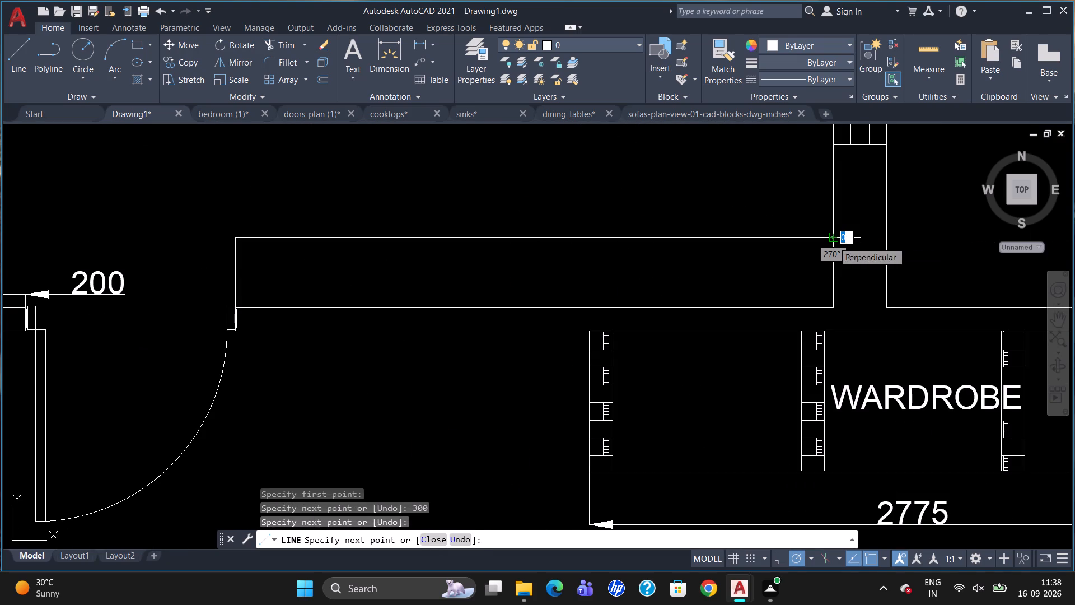
key(Escape)
Offset the new unit's short west end line 100 inward to form its end panel.
key(o)
key(Return)
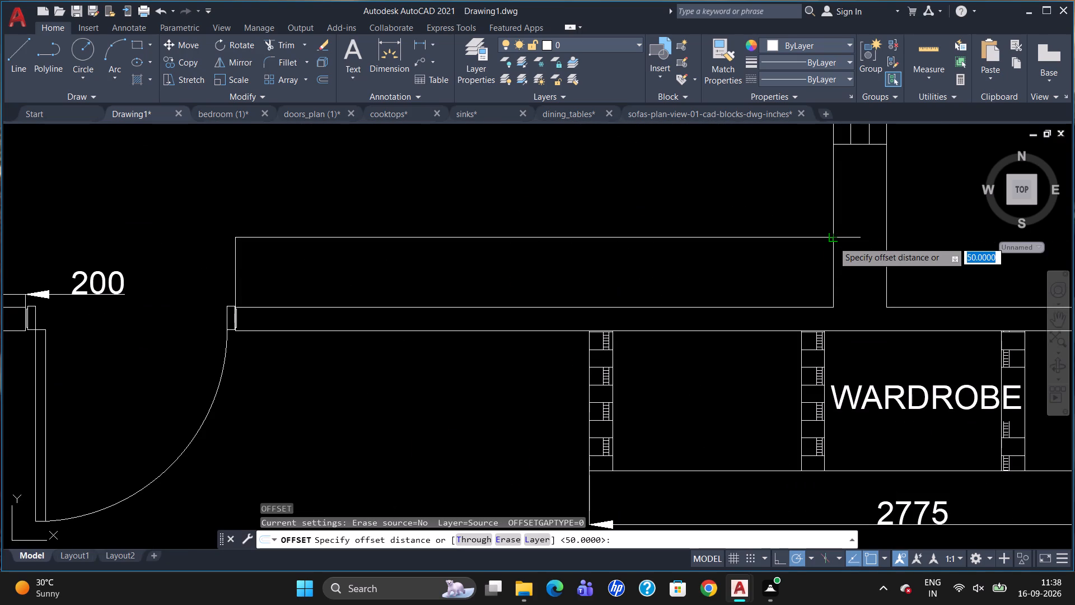
text(100)
key(Return)
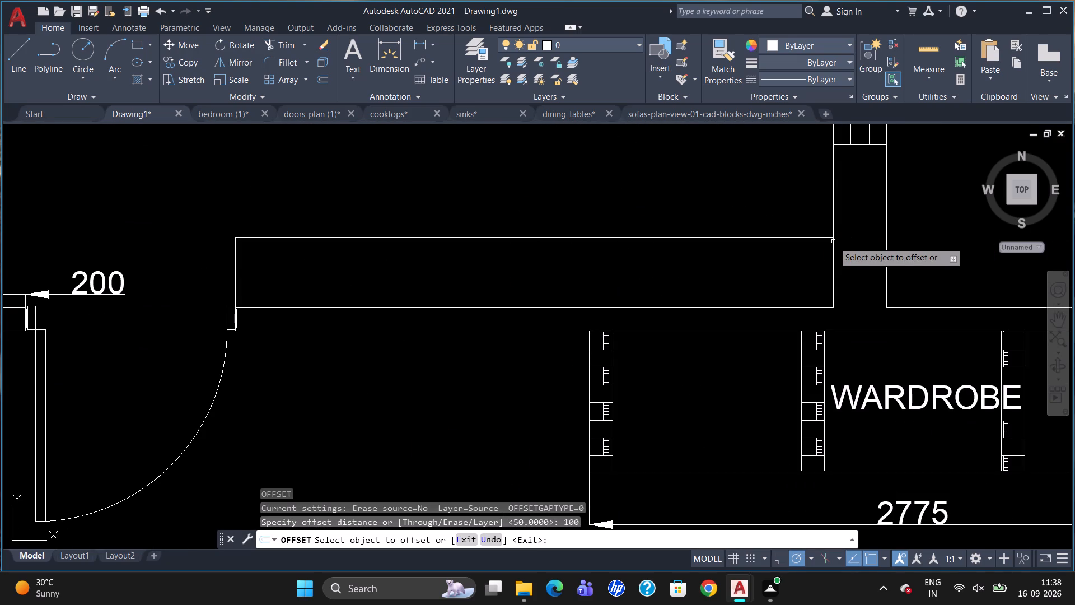
click(237, 261)
click(256, 267)
key(Escape)
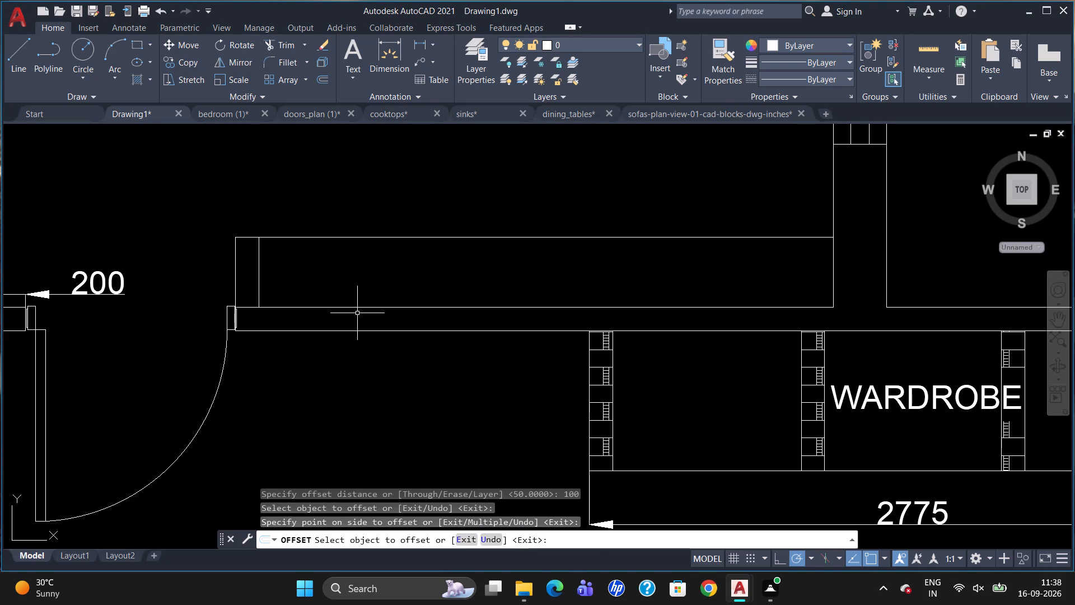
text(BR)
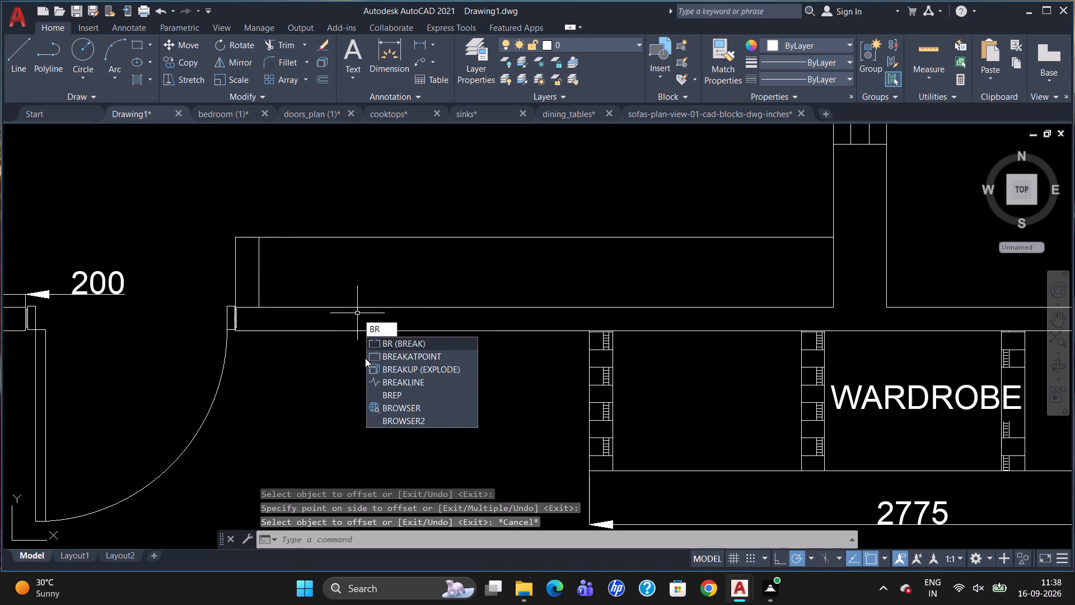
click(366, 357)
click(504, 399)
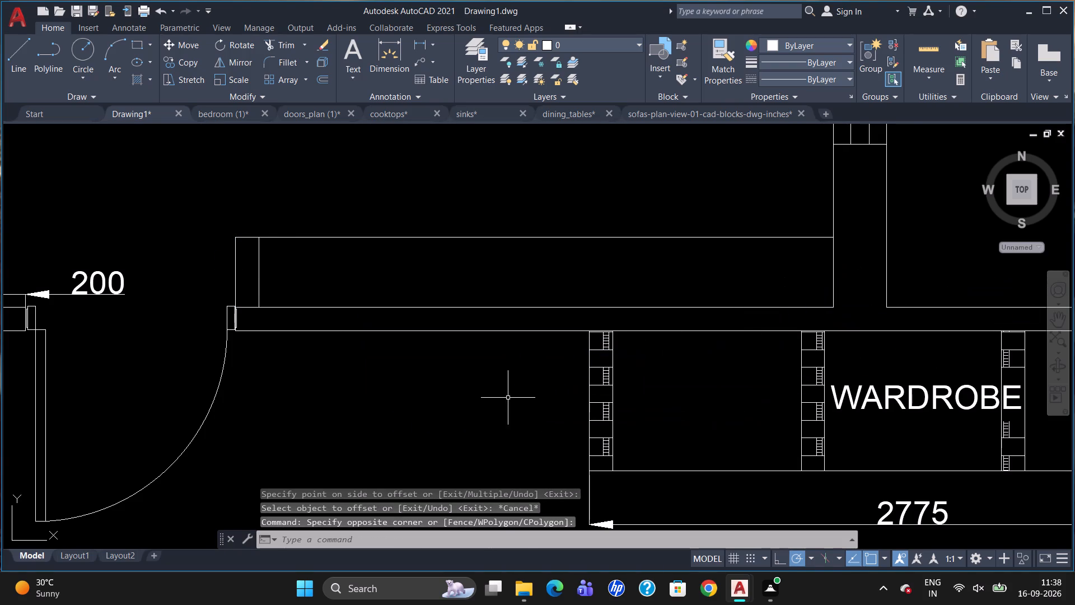
Break the perpendicular wall's west line at the point where the new unit's front line meets it.
text(BR)
click(848, 314)
click(833, 282)
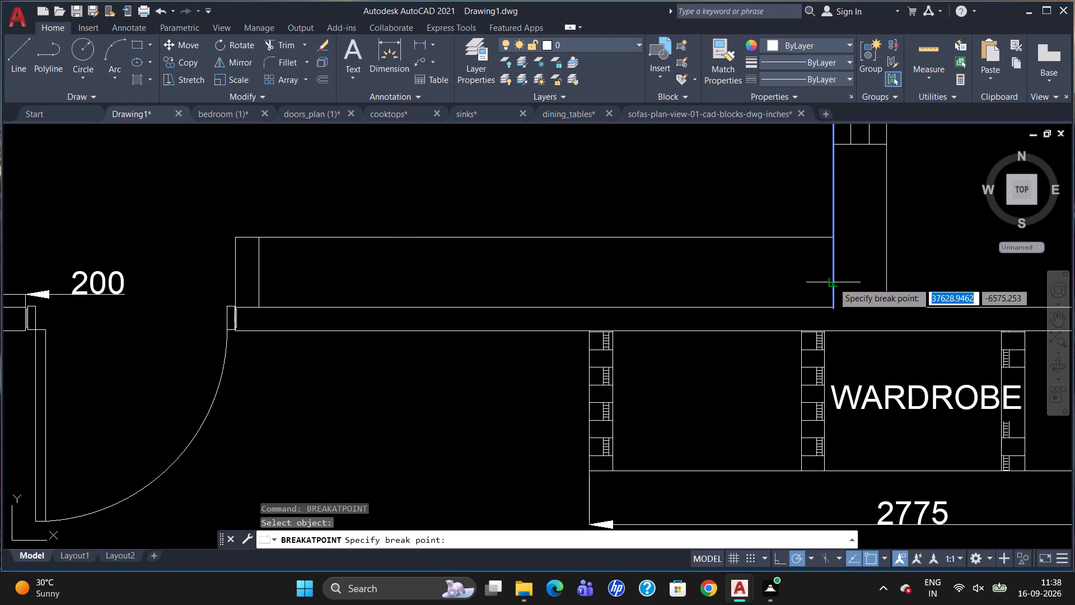
click(832, 239)
Offset the wall line at the new unit's east end 100 inward to form the other end panel.
key(o)
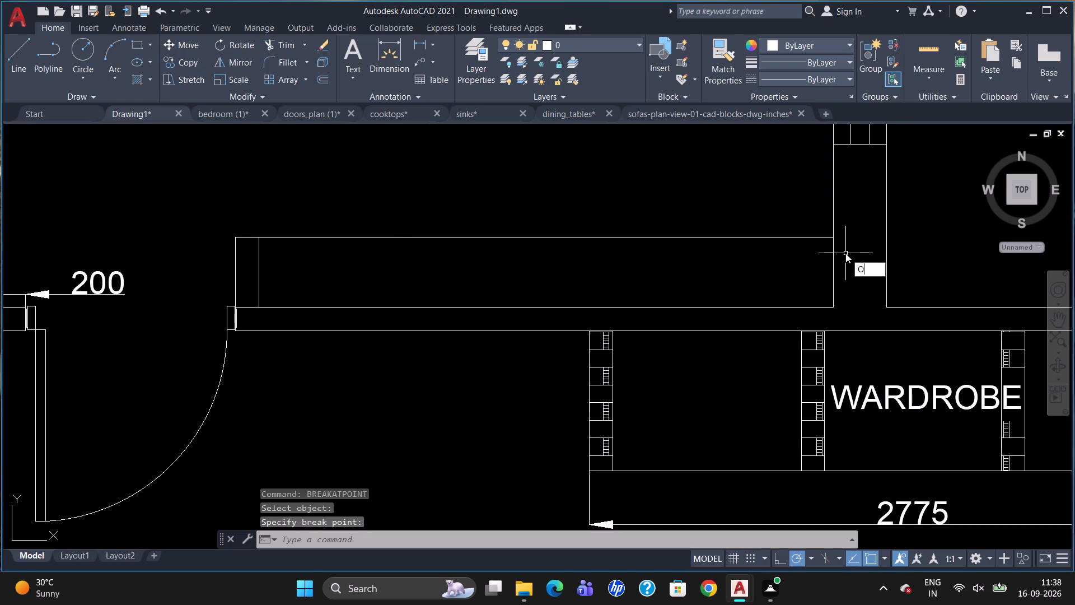
key(Return)
text(100)
key(Return)
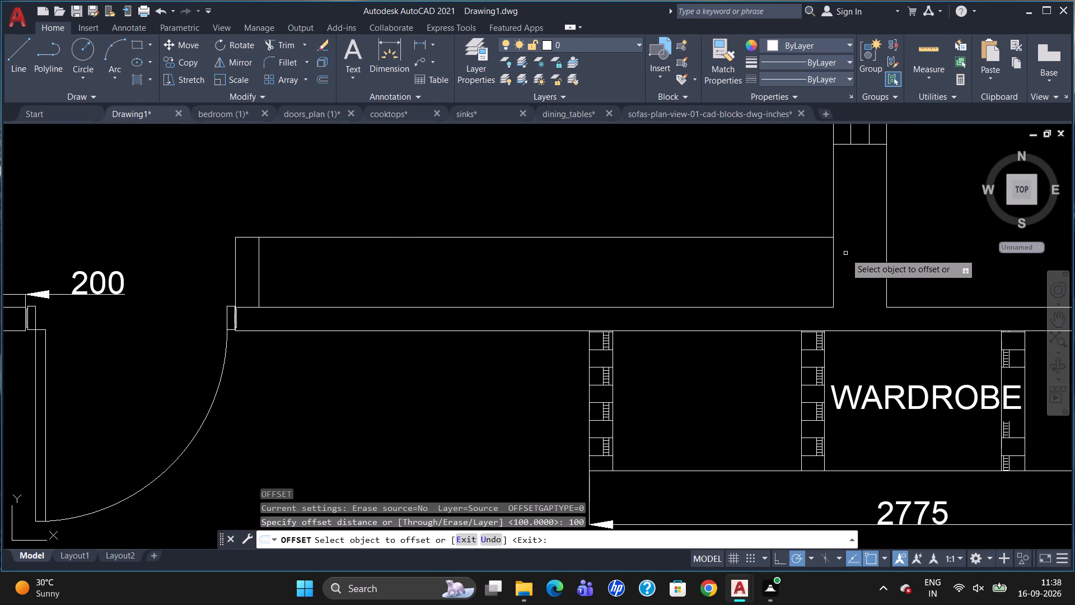
drag(835, 264, 830, 270)
click(800, 291)
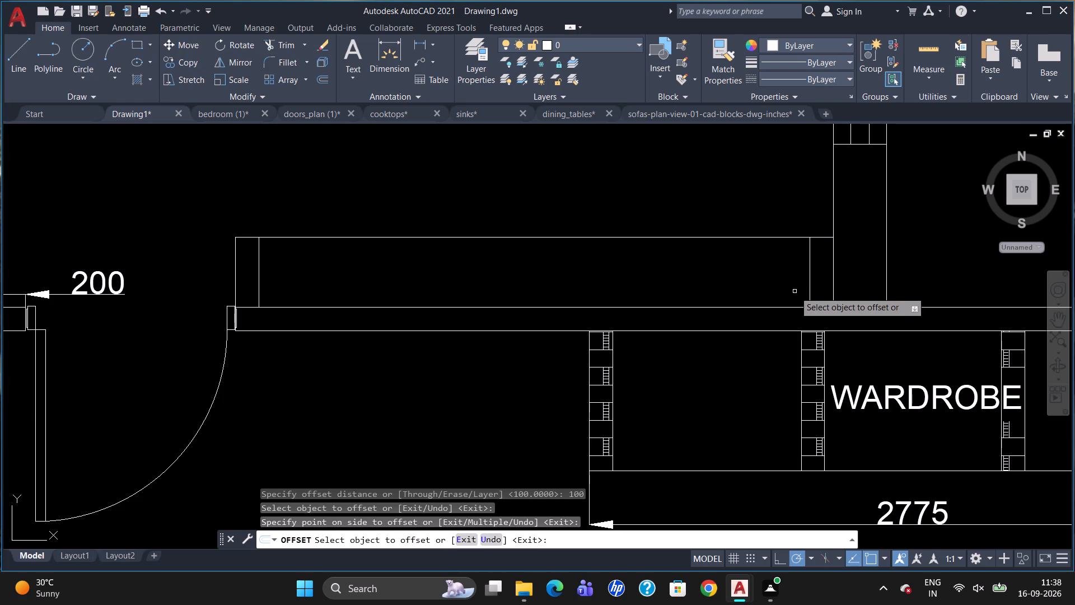
key(Escape)
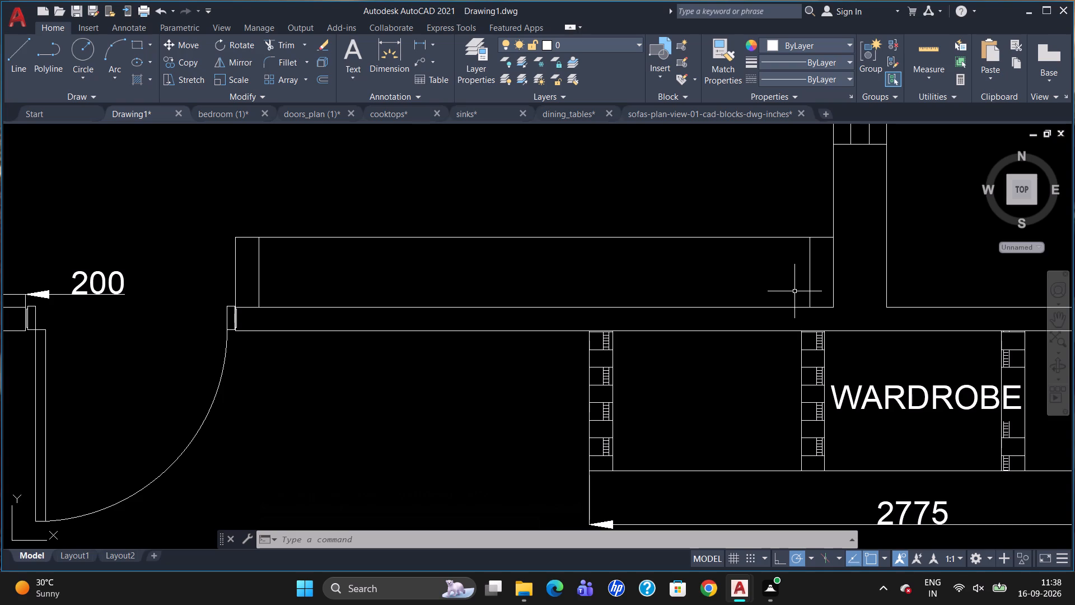
Break the new unit's long front line at the inner lines of both end panels.
text(BR)
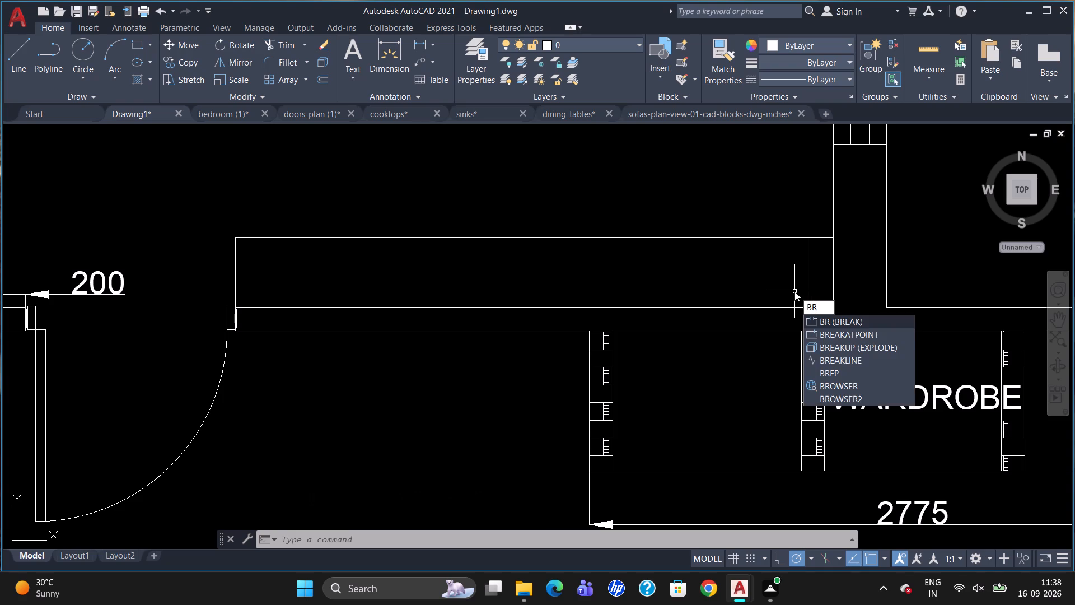
click(830, 339)
click(401, 237)
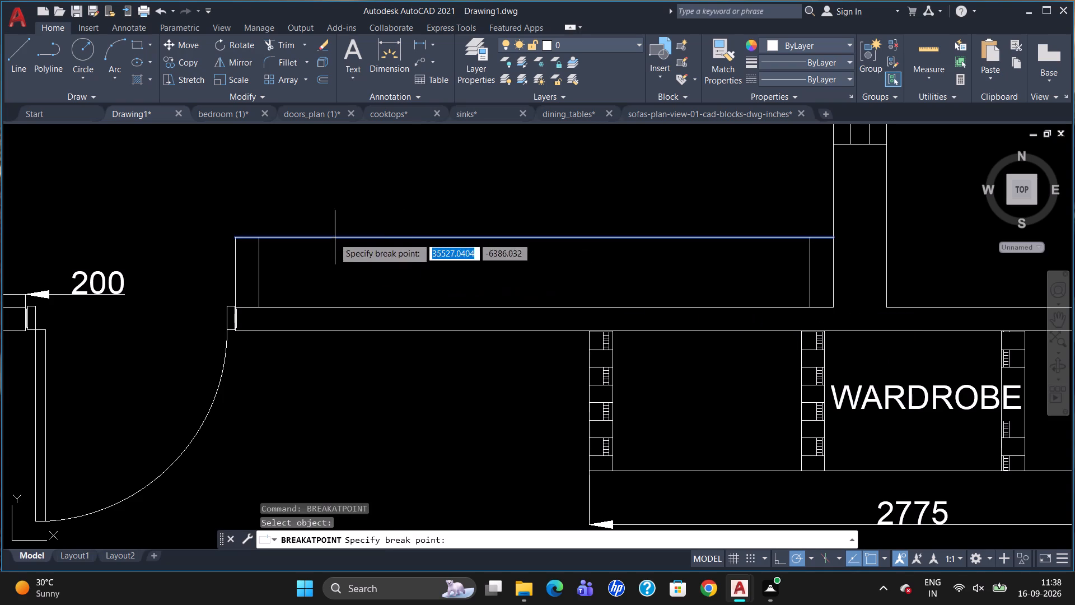
drag(261, 239, 269, 246)
text(BR)
click(365, 311)
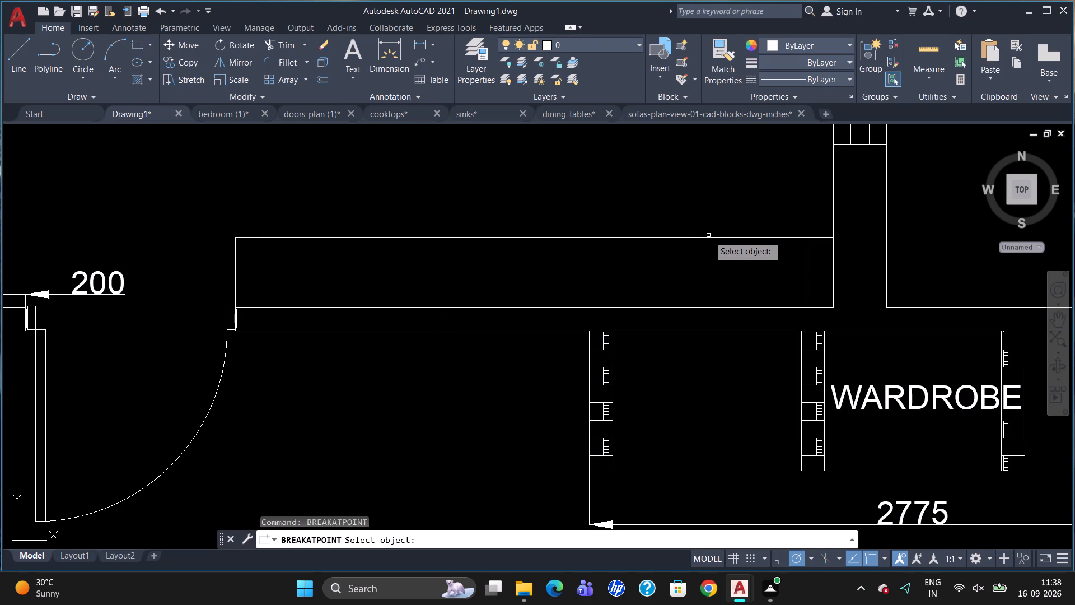
click(709, 237)
click(809, 237)
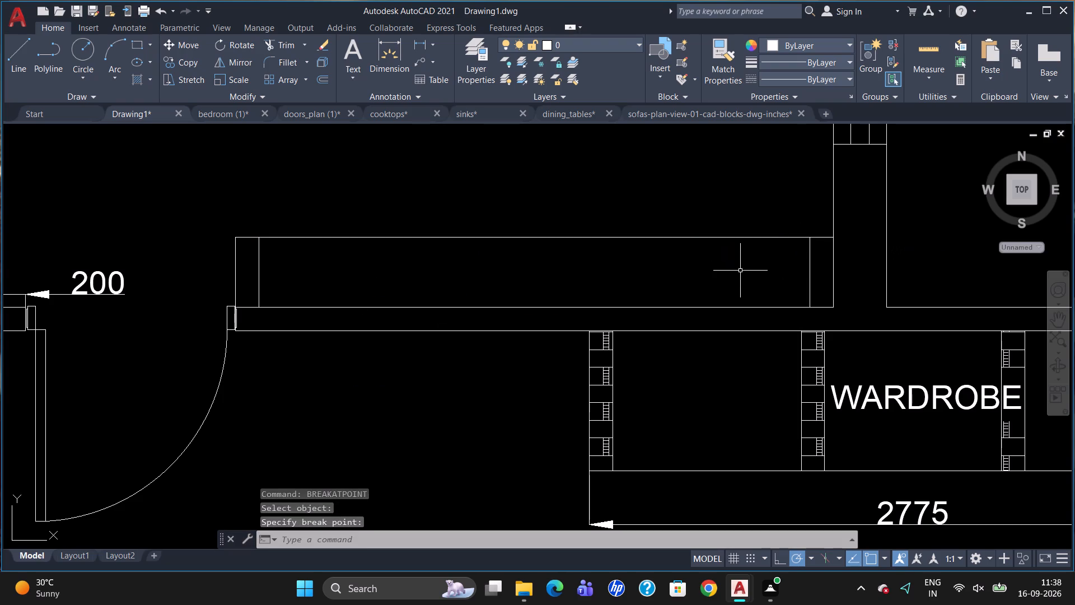
Divide the front line between the two end panels into 3 equal segments.
text(DIV)
key(Return)
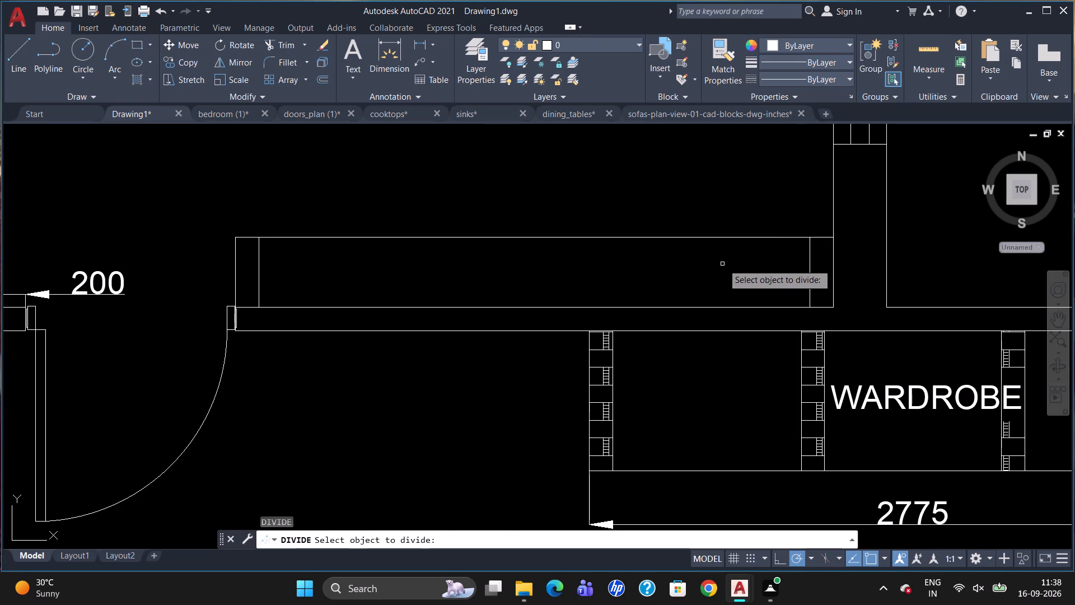
click(731, 237)
key(3)
key(Return)
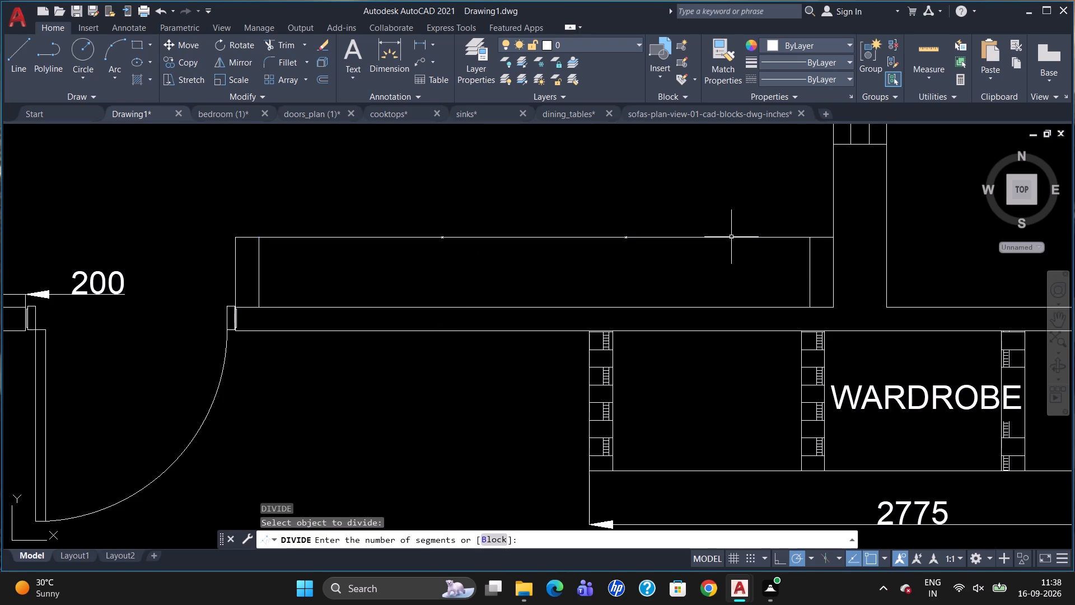
key(Escape)
Draw two partition lines from the division points on the unit's front line perpendicular to the bedroom wall.
key(l)
key(Return)
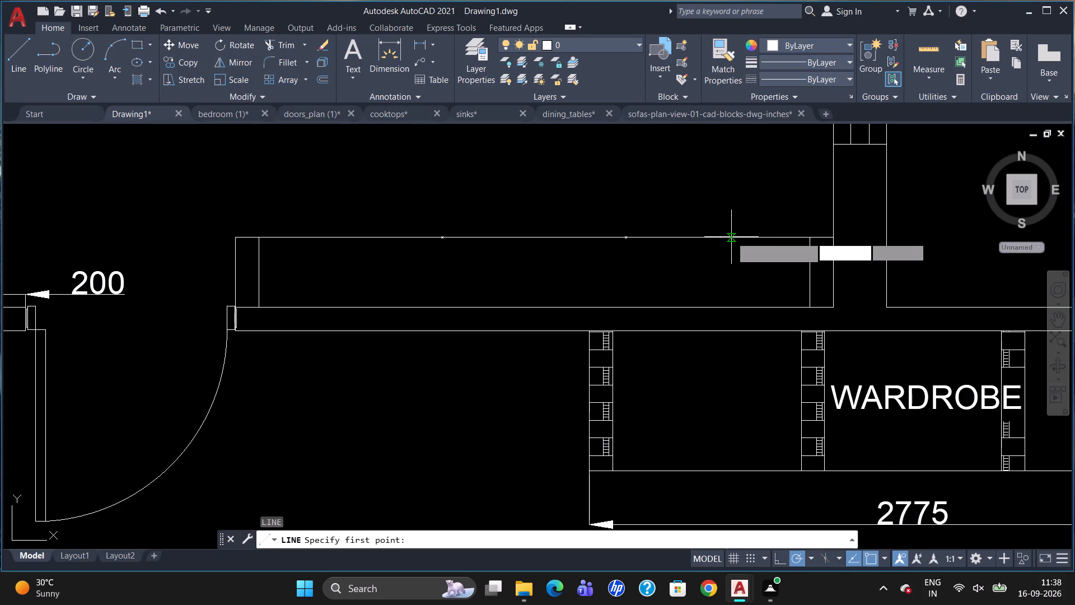
drag(628, 236, 628, 242)
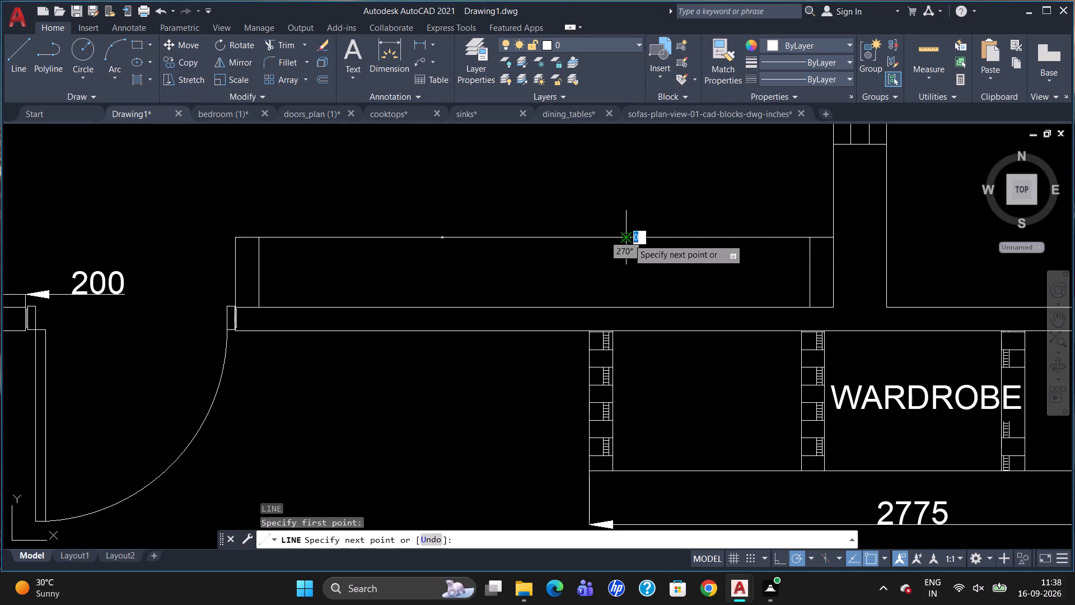
drag(628, 242, 629, 243)
click(628, 307)
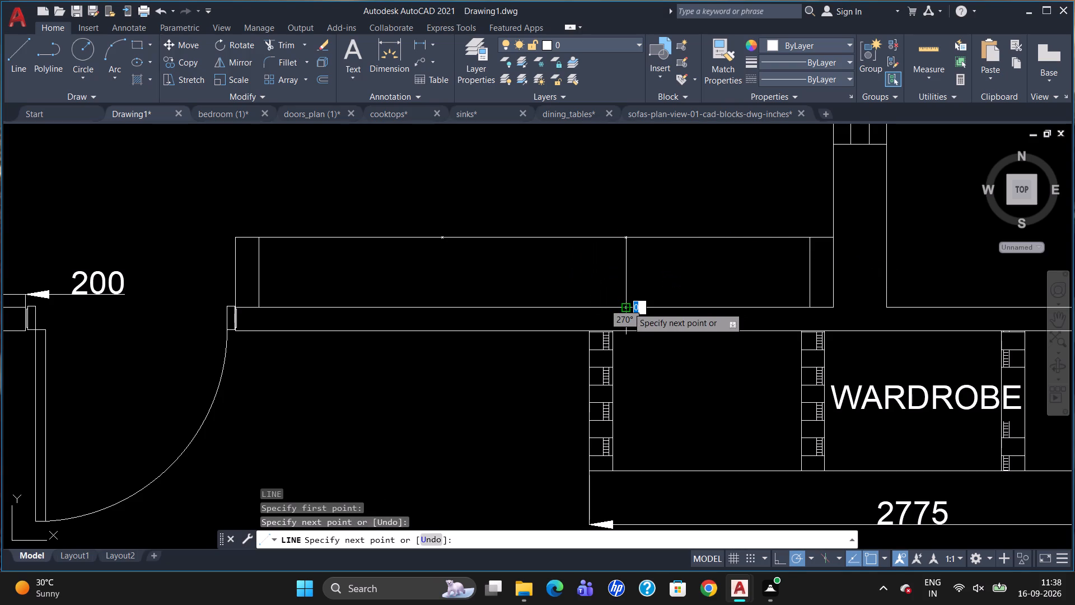
key(Escape)
key(l)
key(Return)
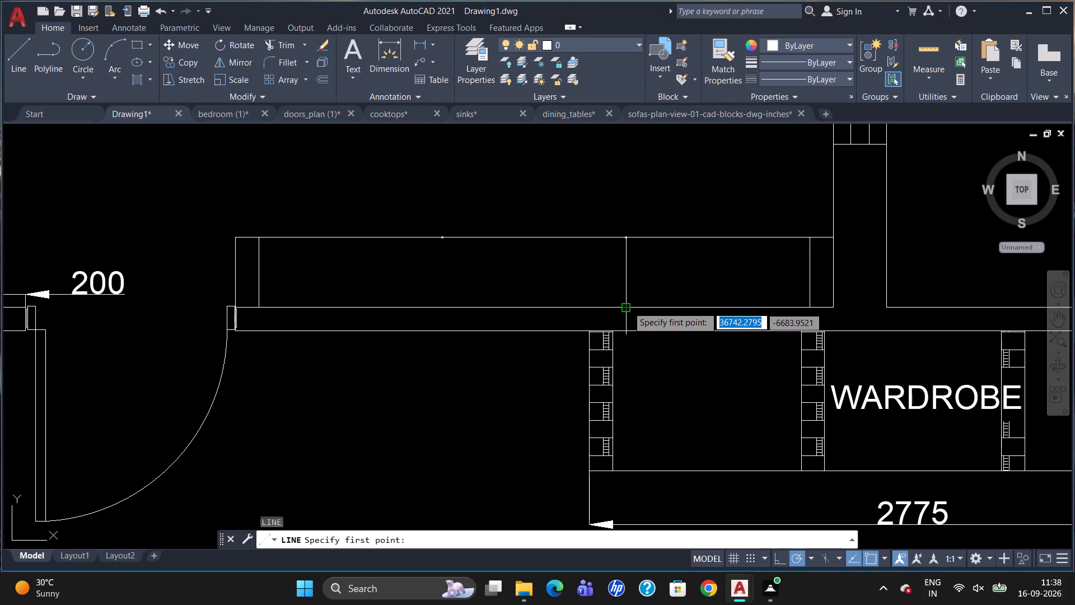
click(444, 240)
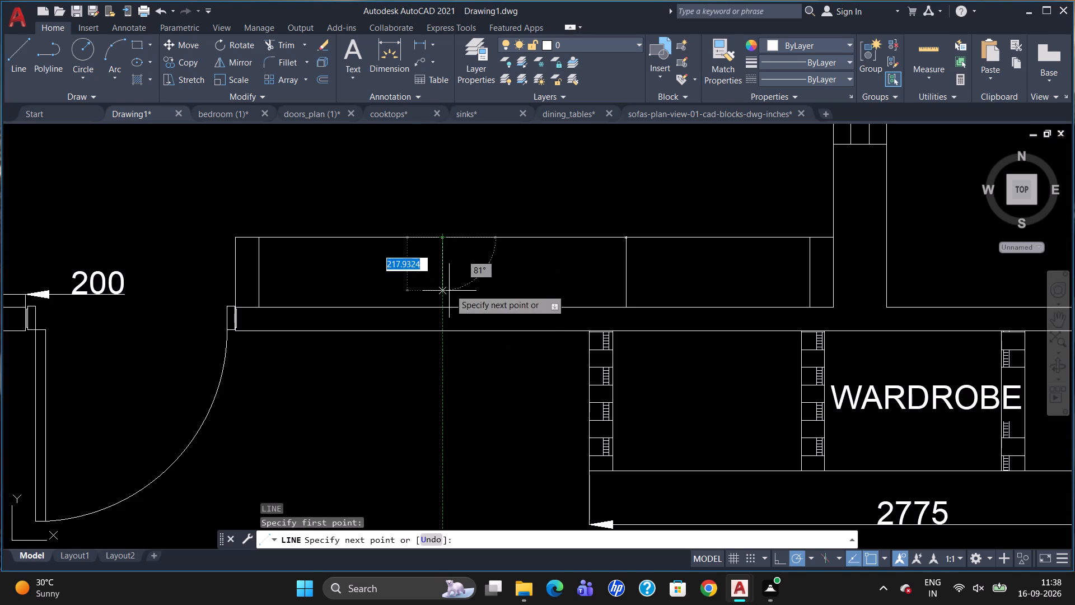
click(444, 306)
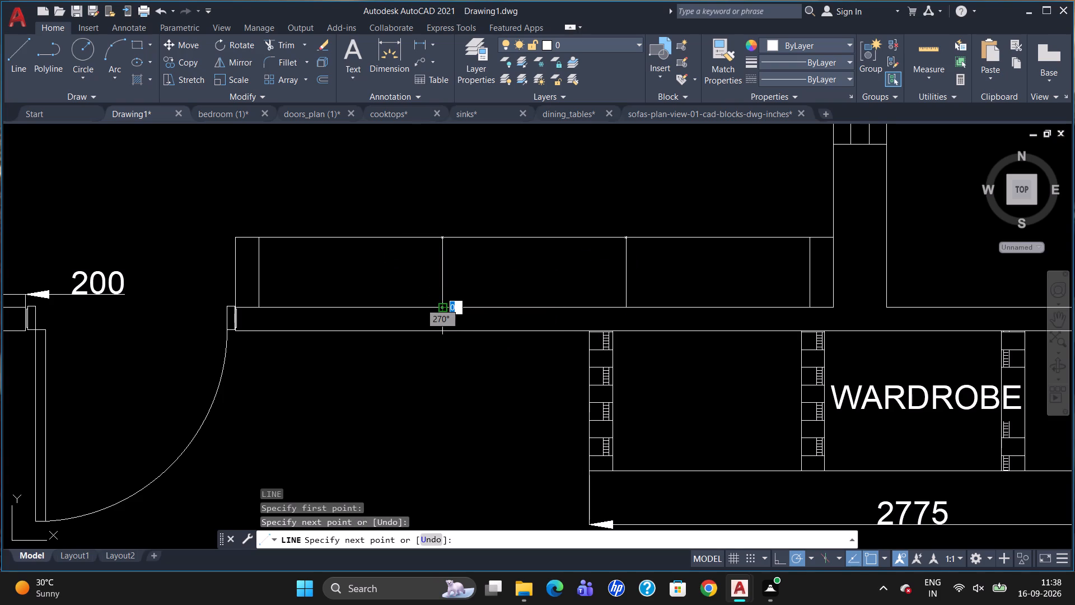
key(Escape)
Offset each of the new unit's two partition lines 50 to both sides.
key(o)
key(Return)
key(1)
key(BackSpace)
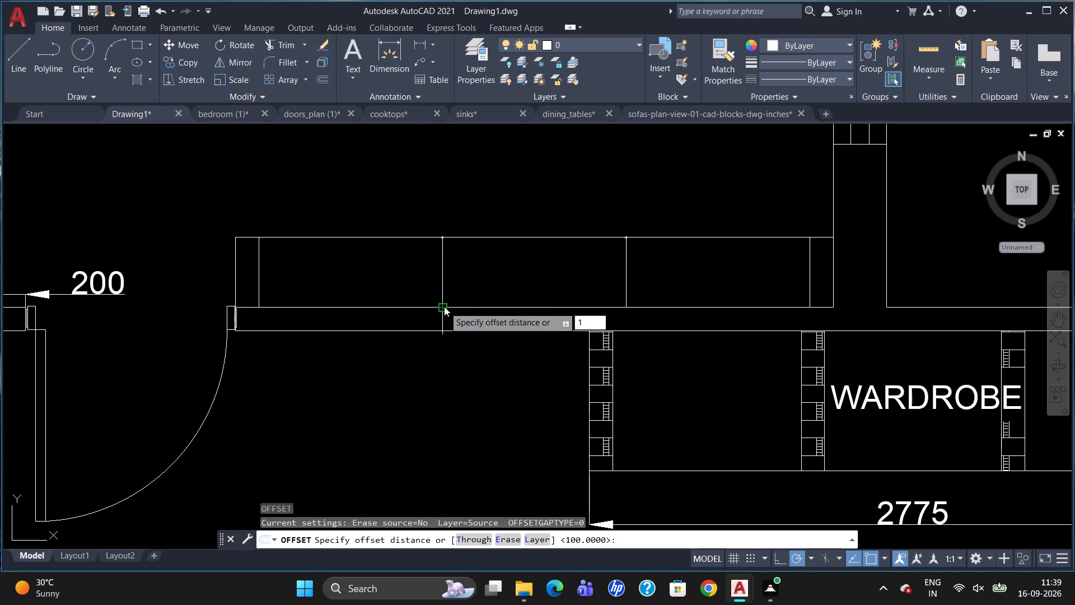
text(50)
key(Return)
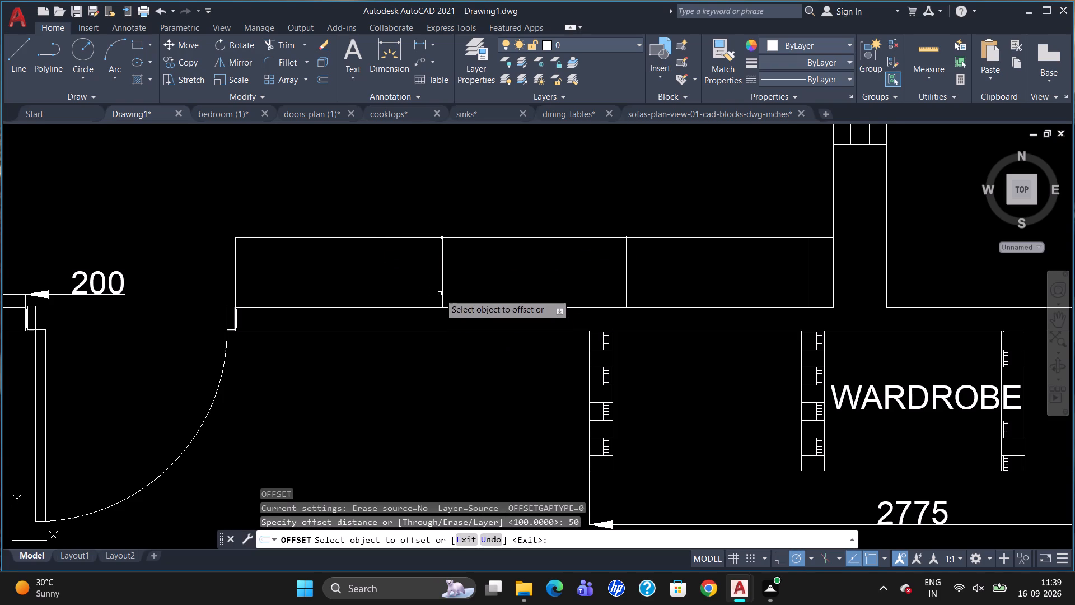
click(442, 290)
click(434, 297)
drag(442, 294, 448, 294)
click(452, 292)
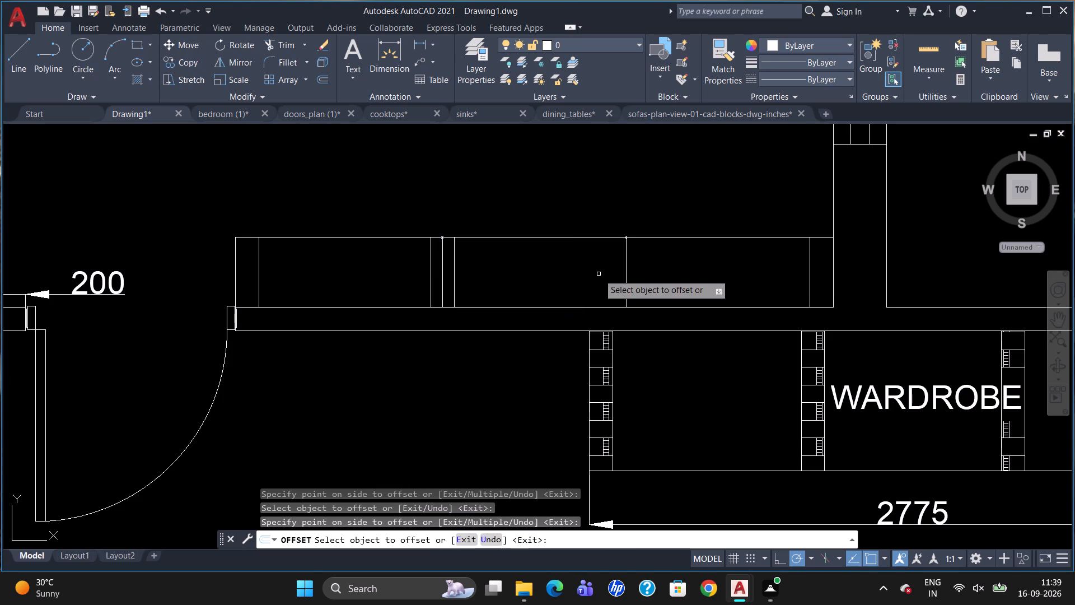
click(626, 268)
click(617, 277)
click(625, 275)
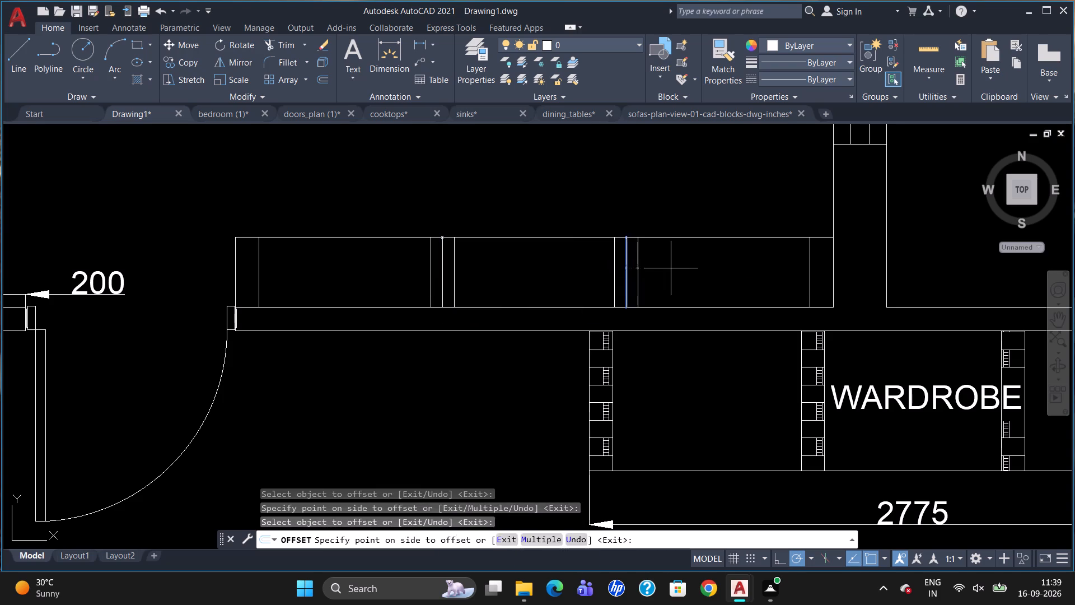
click(671, 268)
key(Escape)
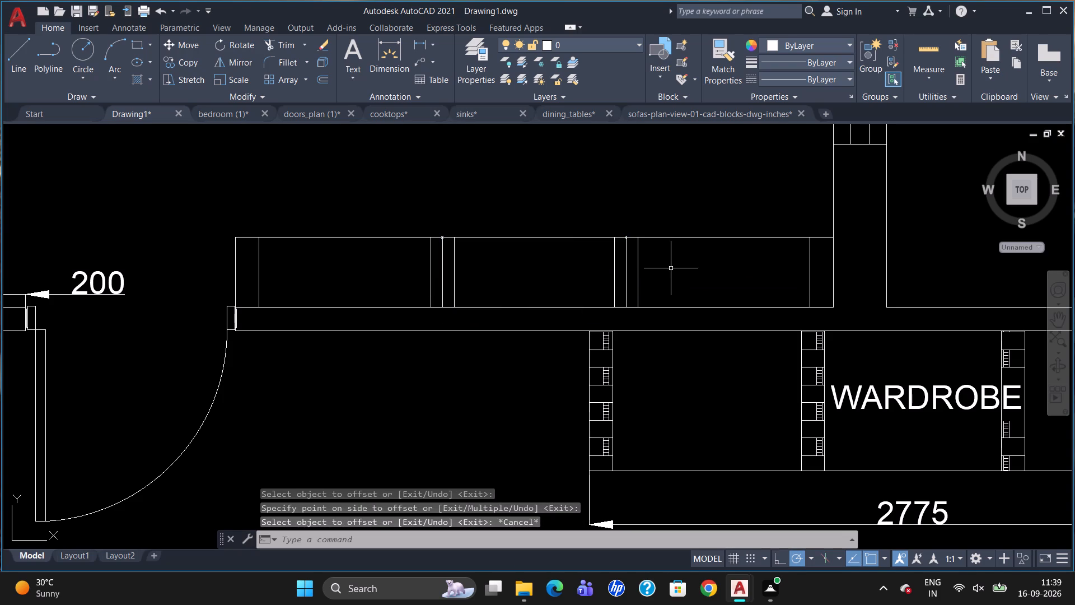
Delete the two original centre lines between the offset partition lines.
click(628, 262)
click(625, 270)
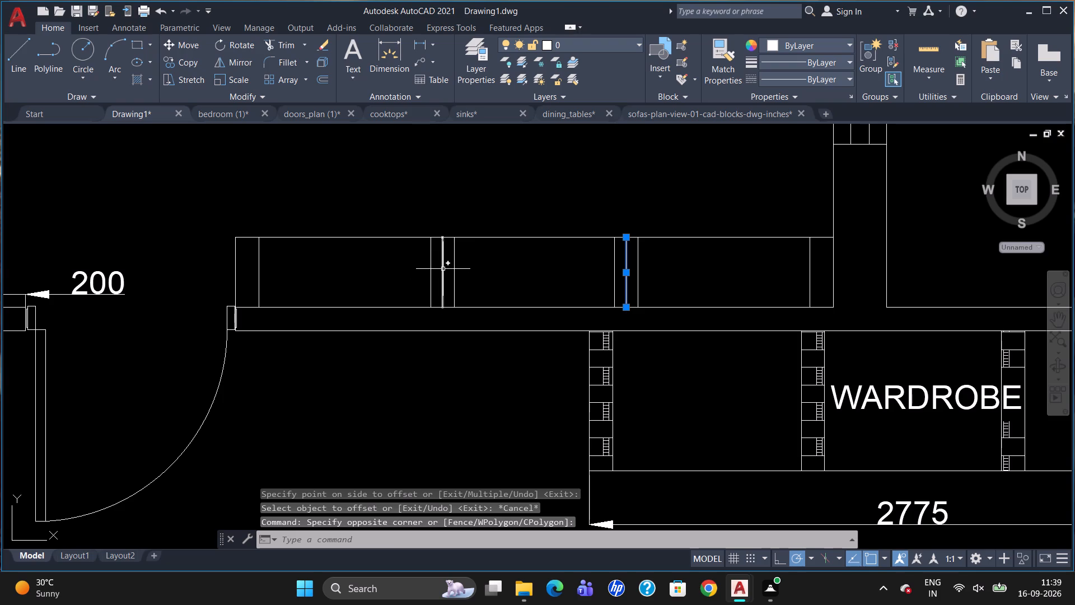
drag(442, 269, 443, 278)
key(Delete)
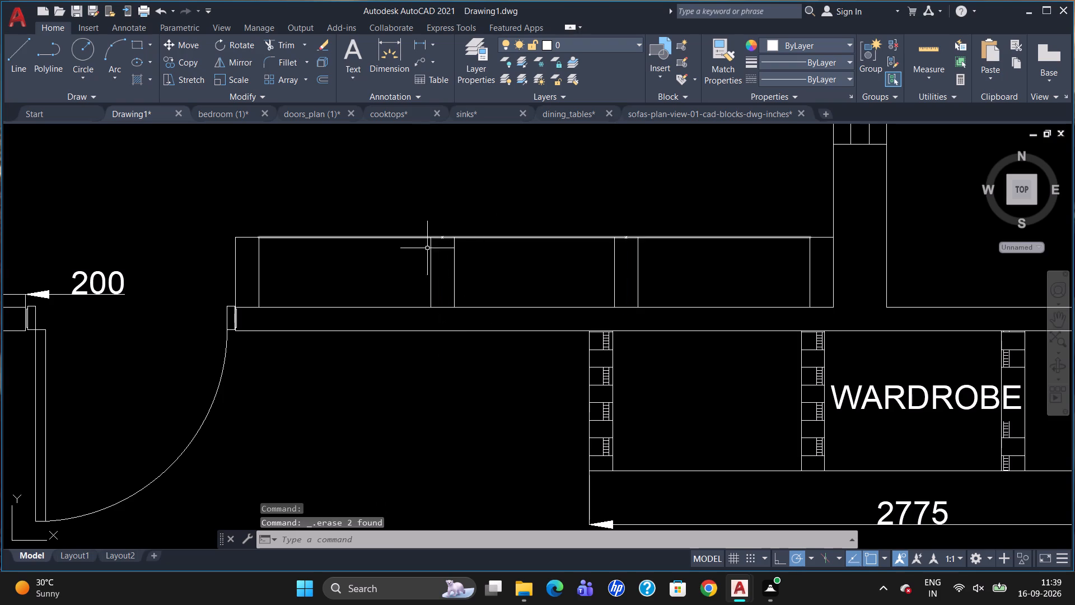
Delete the two division point markers on the unit's front line.
scroll(406, 248, up, 3)
click(554, 207)
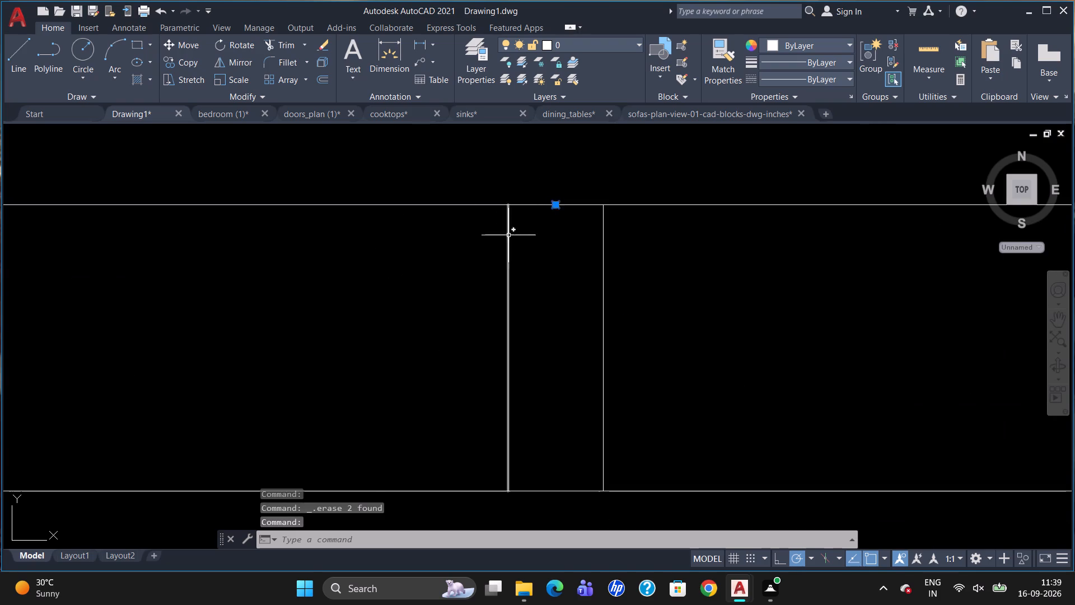
scroll(504, 250, down, 3)
scroll(719, 241, up, 4)
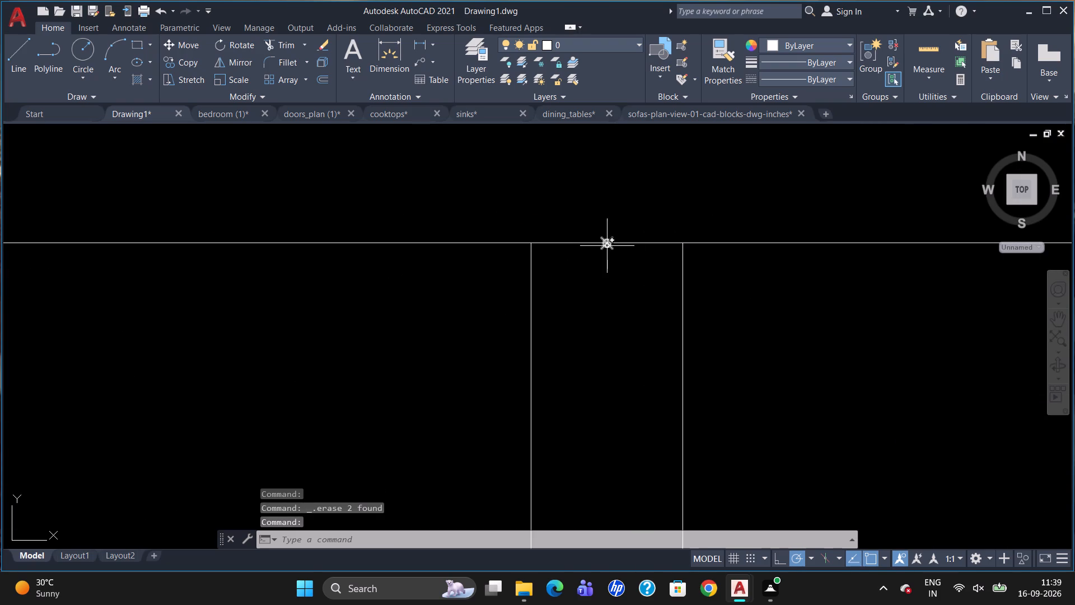
click(607, 246)
key(Delete)
scroll(556, 240, down, 5)
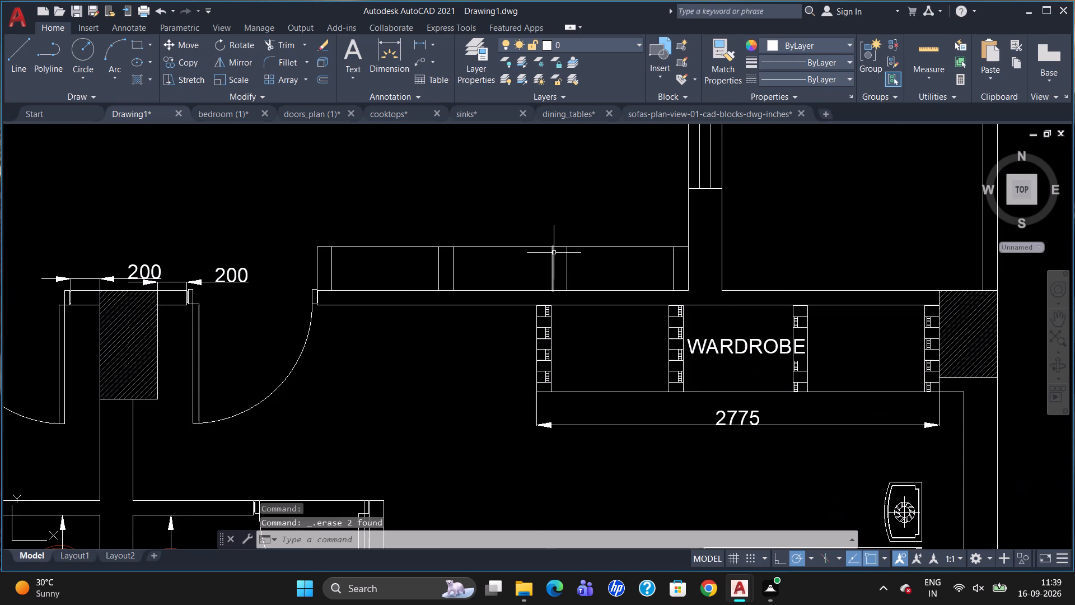
Hatch the unit's two end panels and two partitions with the BRSTONE pattern.
scroll(554, 253, down, 1)
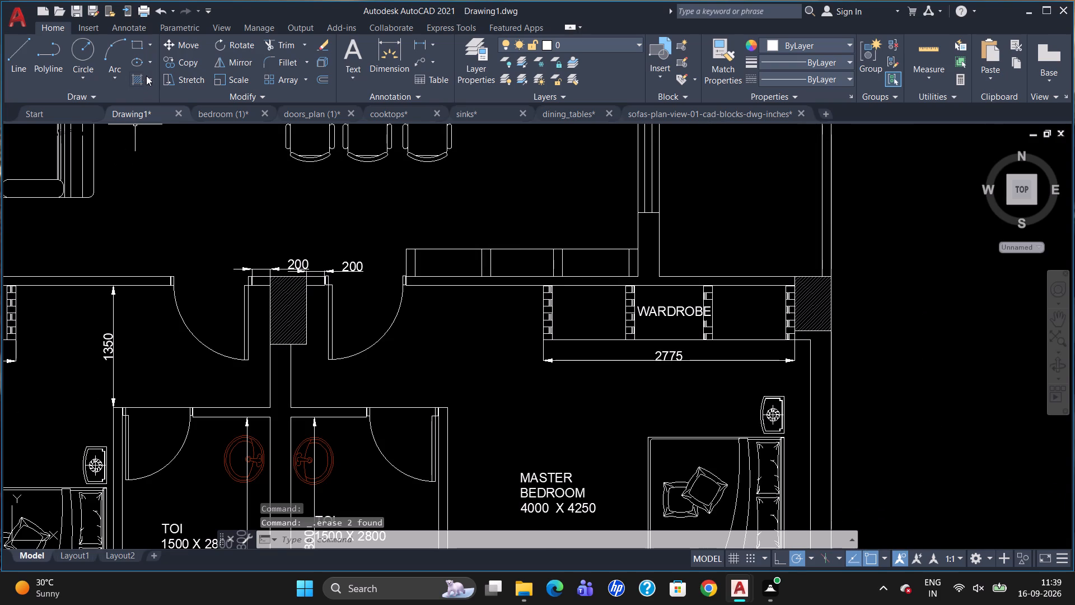
click(147, 77)
click(155, 103)
click(133, 68)
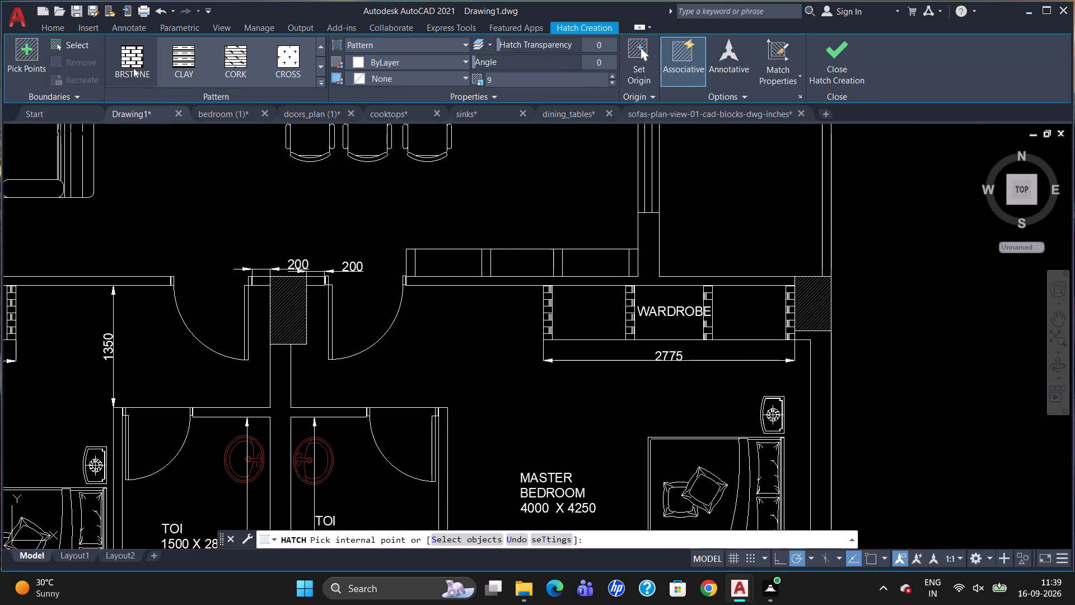
click(409, 253)
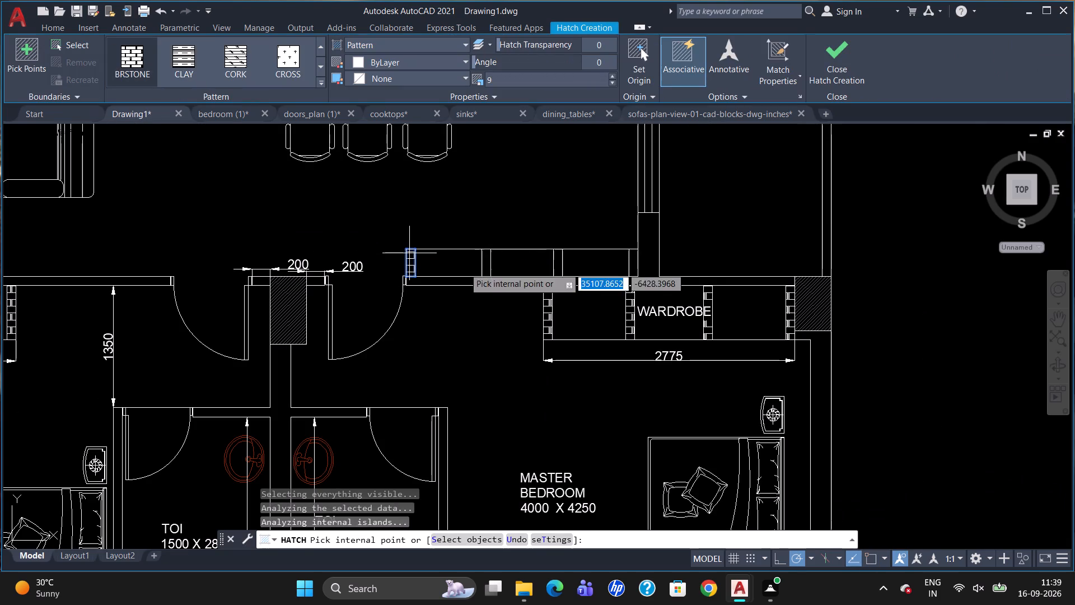
click(486, 260)
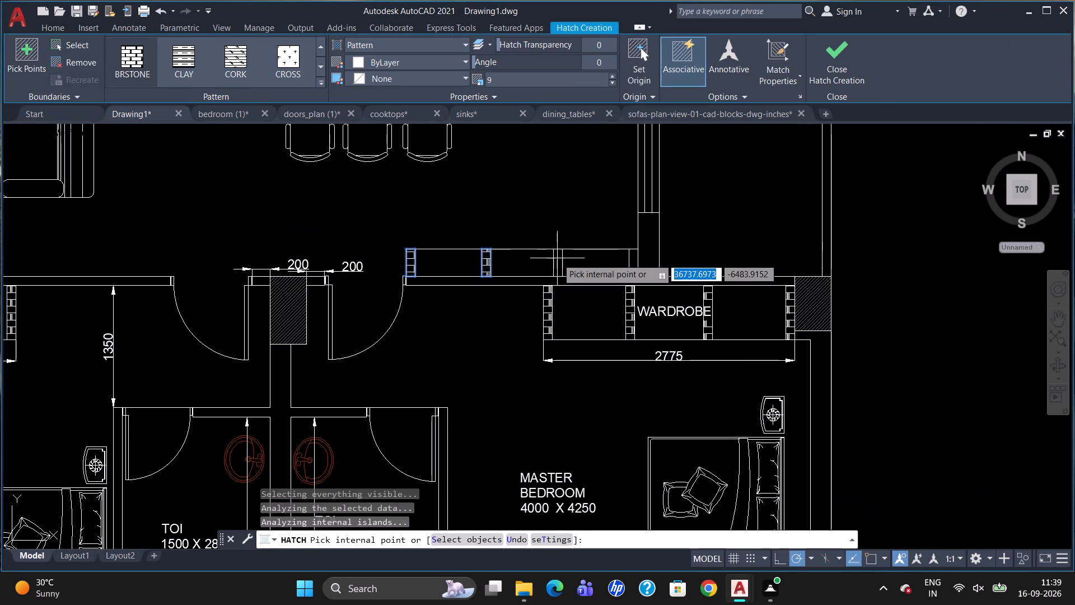
click(557, 258)
click(635, 258)
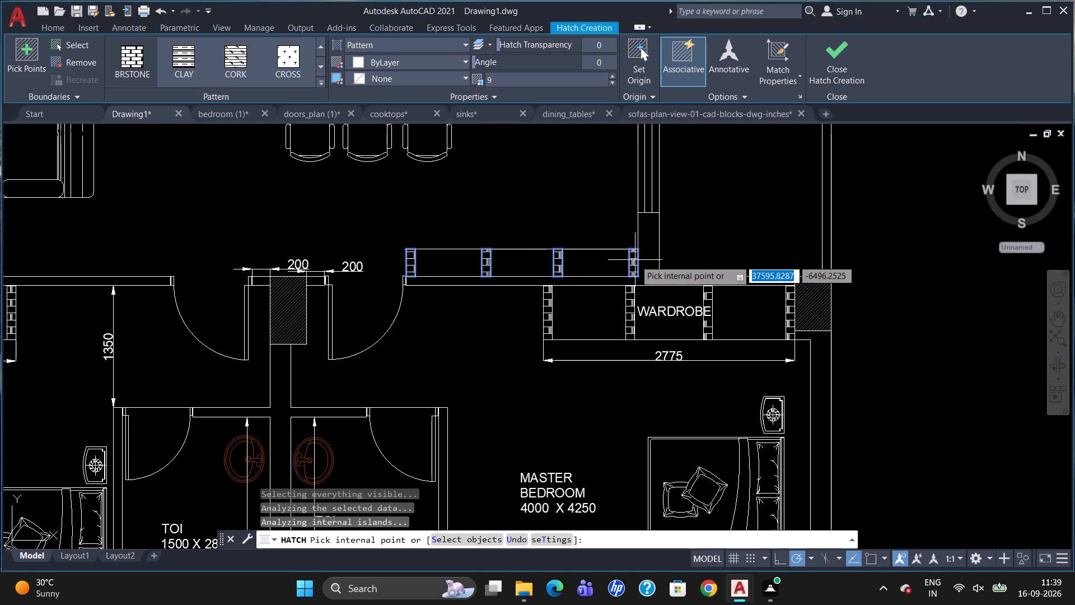
key(Escape)
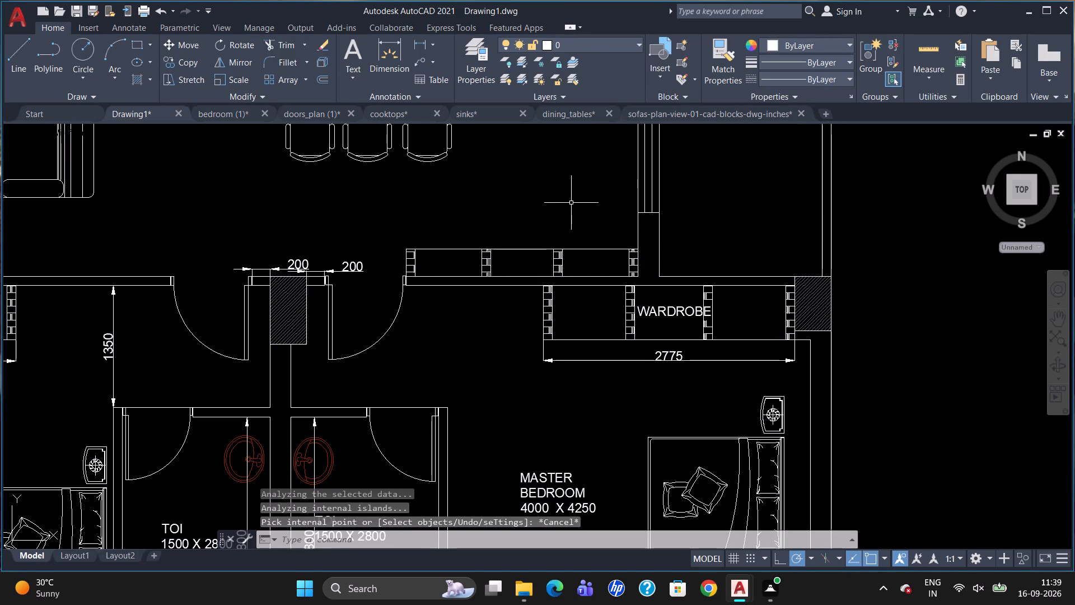
Add a linear dimension for the unit's overall length, placed just above its front line.
scroll(573, 207, up, 1)
text(DLI)
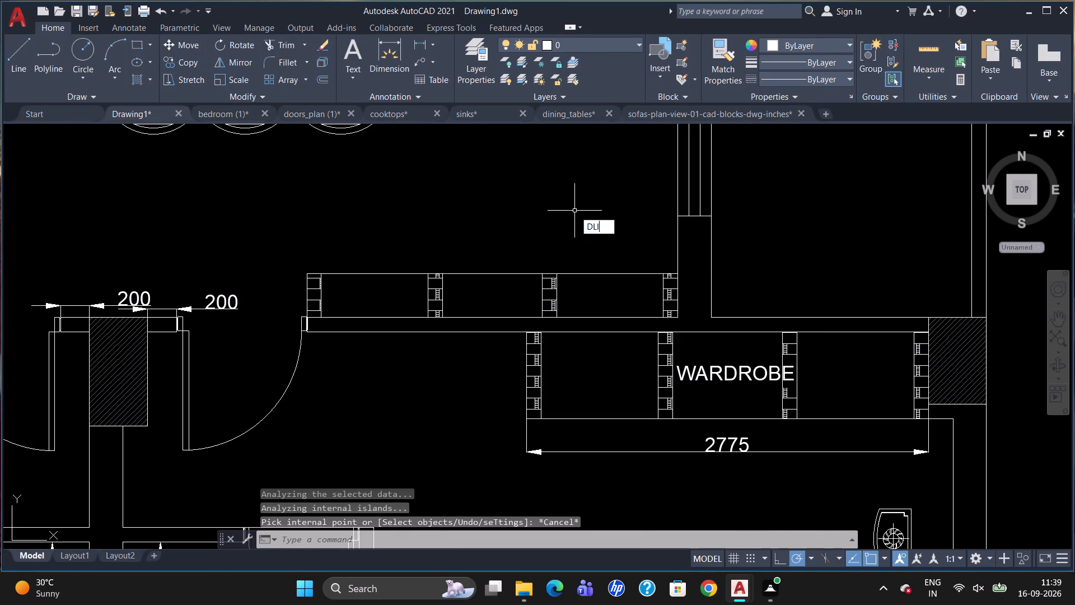
key(Return)
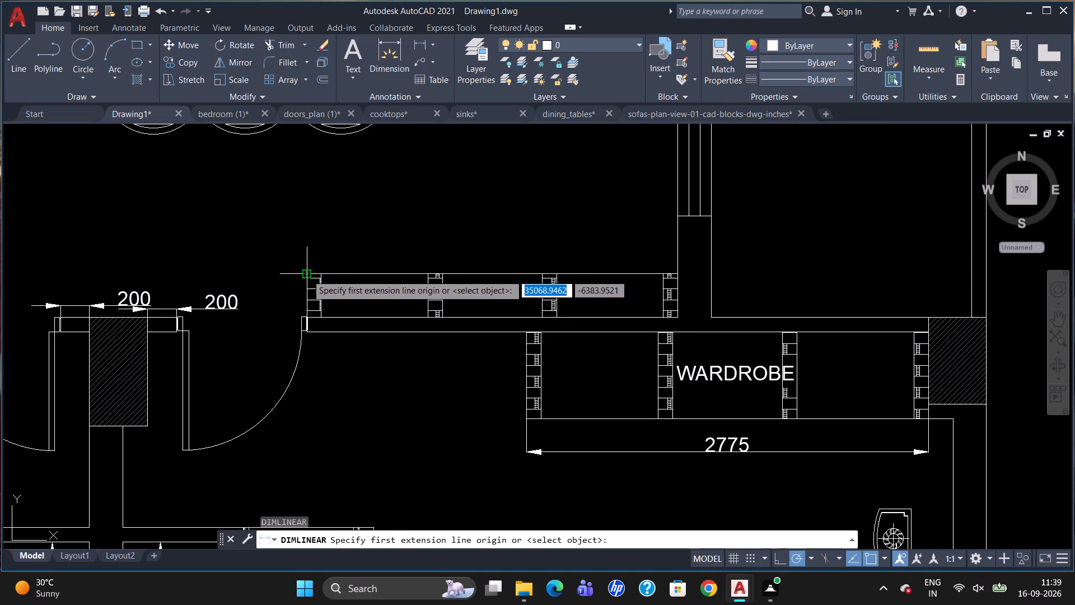
click(307, 274)
click(675, 275)
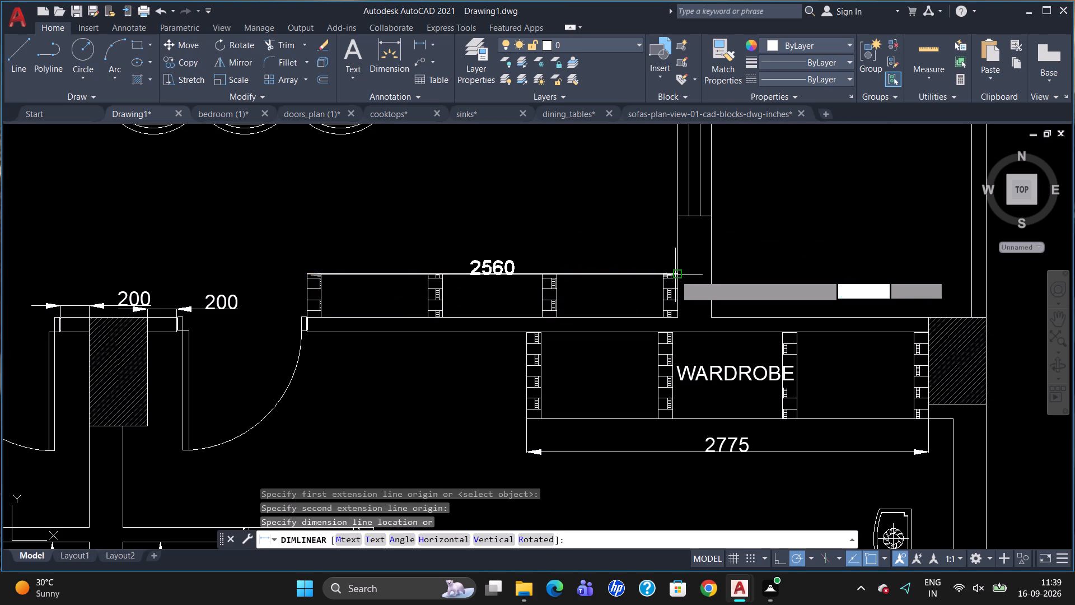
click(671, 260)
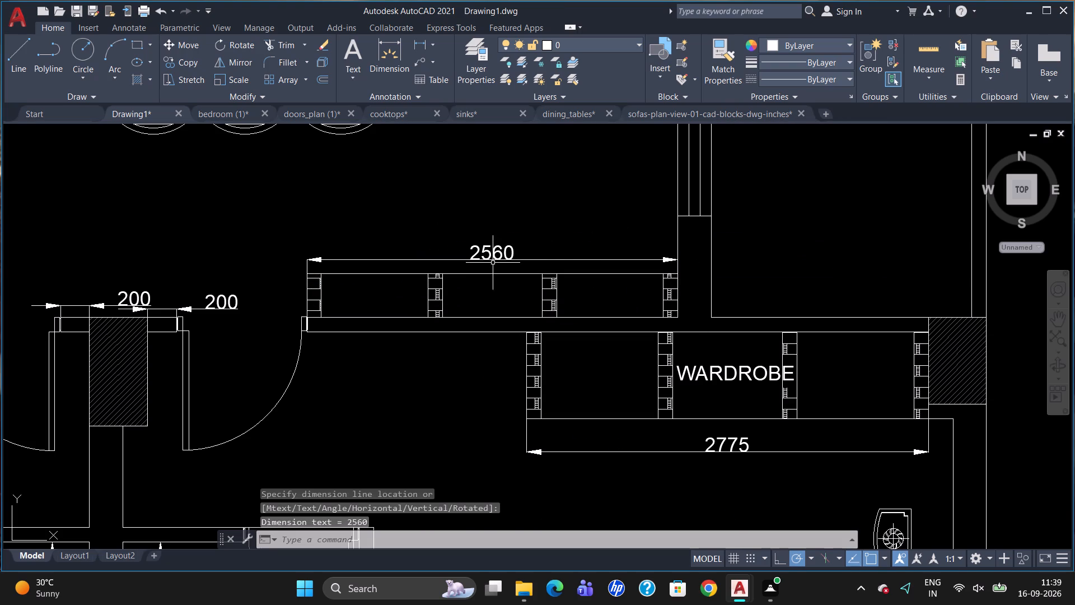
Override the text of the unit's length dimension with 2550.
double_click(492, 254)
key(Delete)
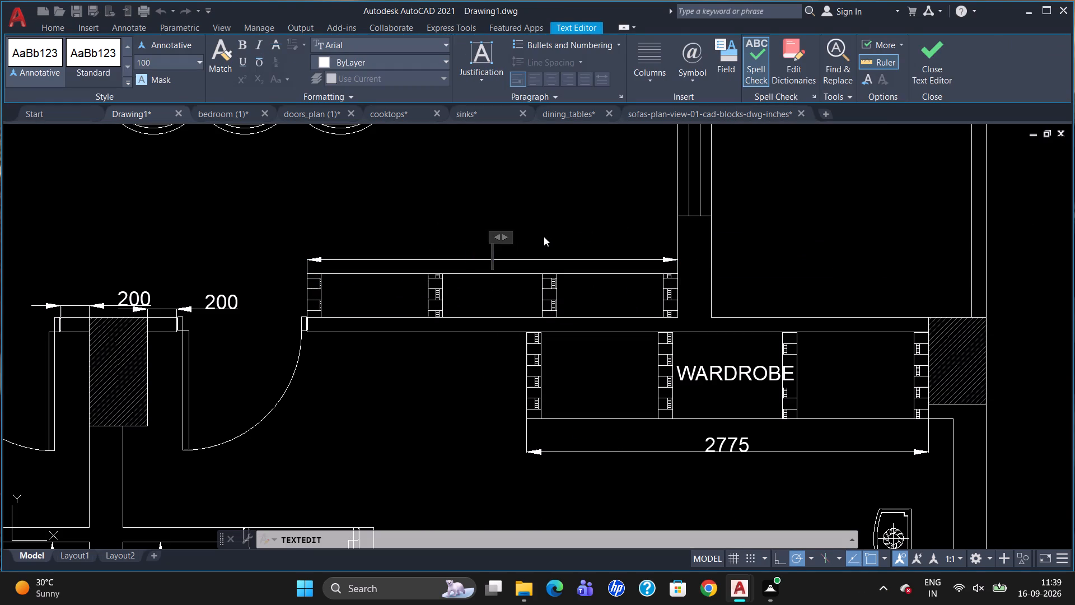
text(2550)
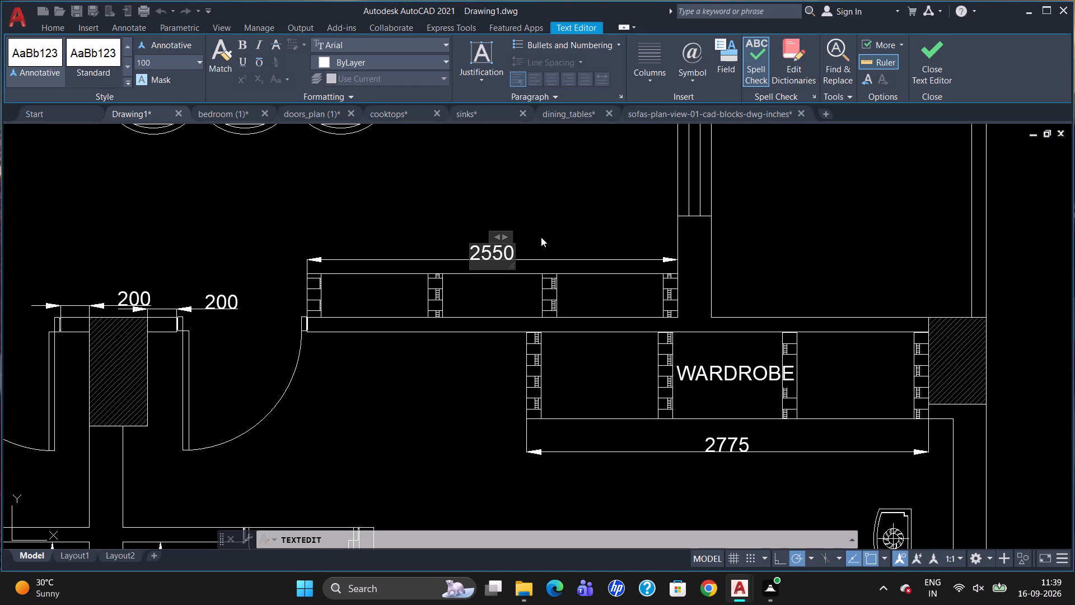
click(448, 430)
key(Escape)
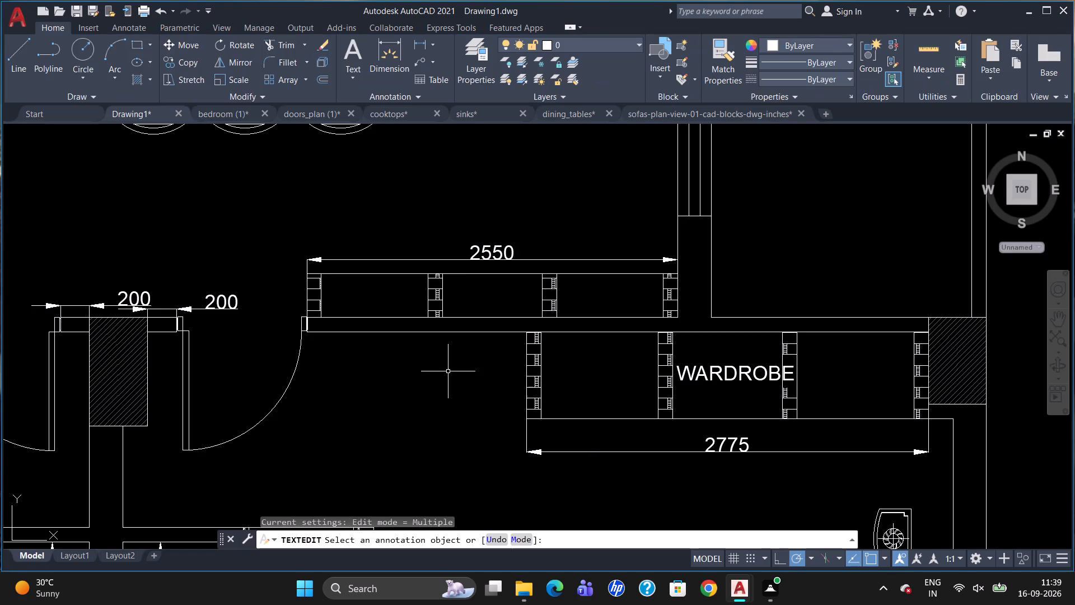
Add a two-line text label CROCKERY SHELF with text height 100 in the unit's middle compartment.
key(t)
key(Return)
scroll(503, 280, up, 1)
drag(420, 285, 435, 317)
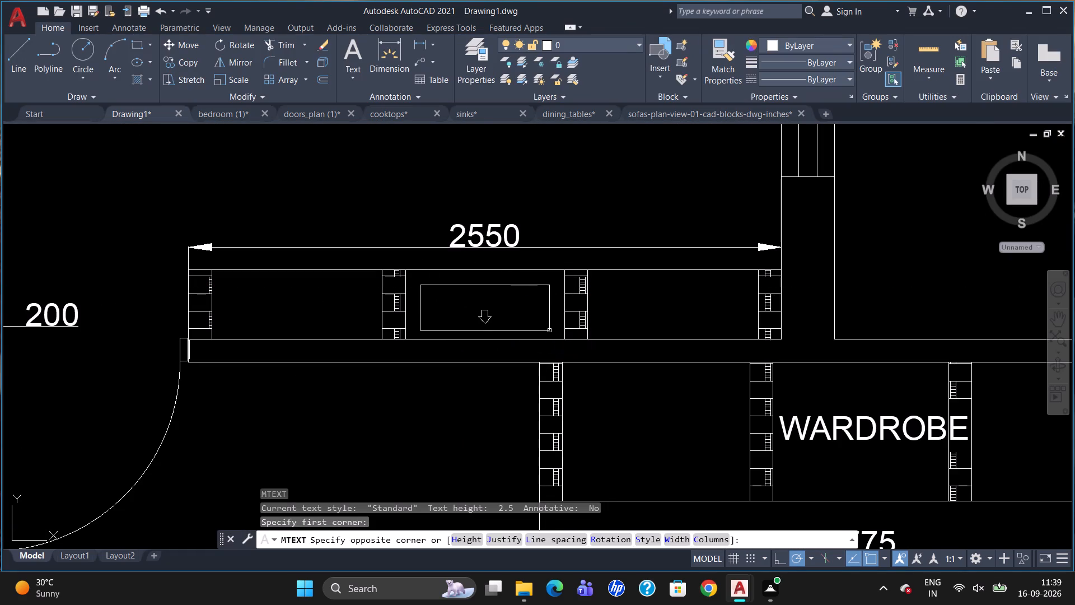
click(549, 331)
click(152, 61)
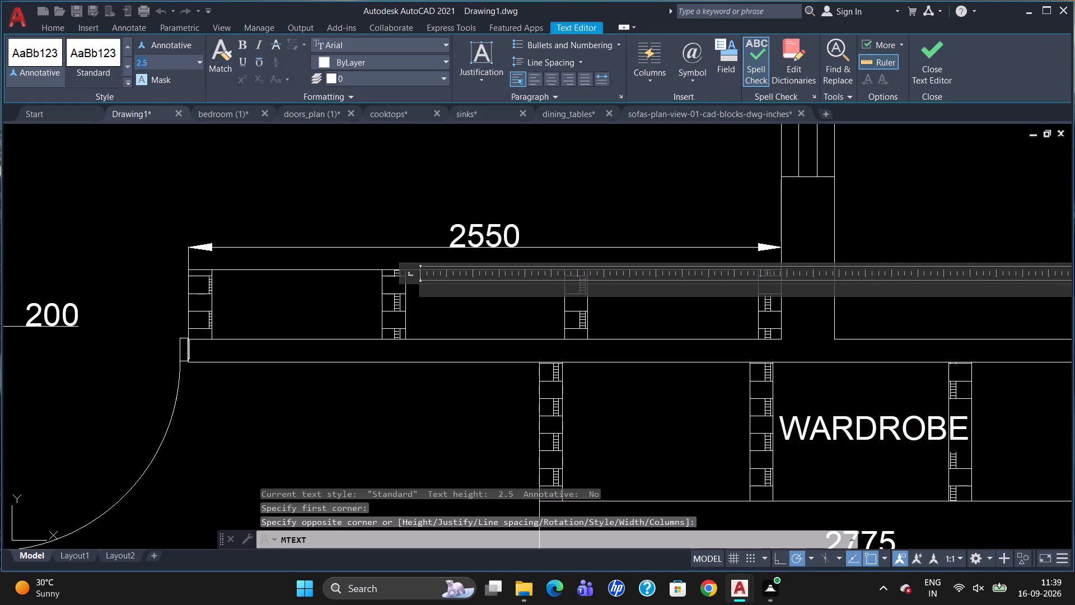
key(BackSpace)
text(100)
key(Return)
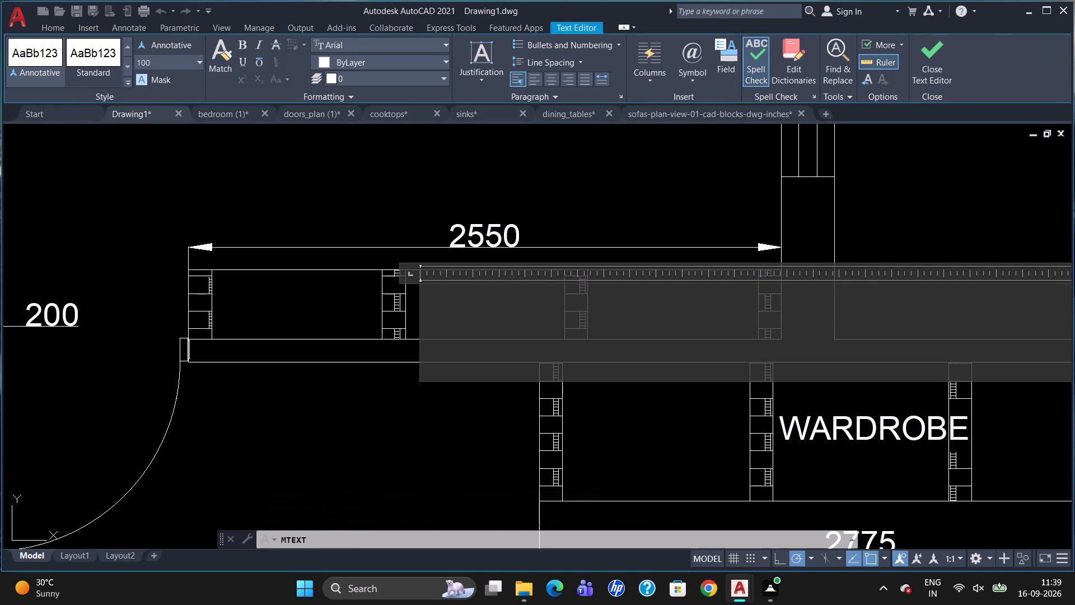
text(CROC)
text(KERY)
key(Return)
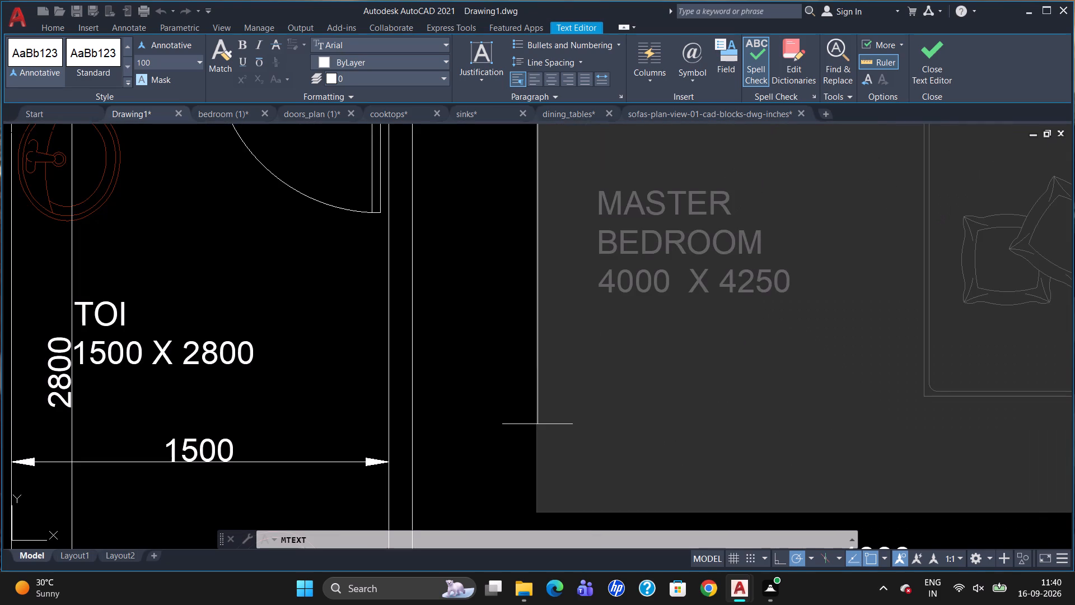
text(SHELF)
scroll(535, 270, down, 4)
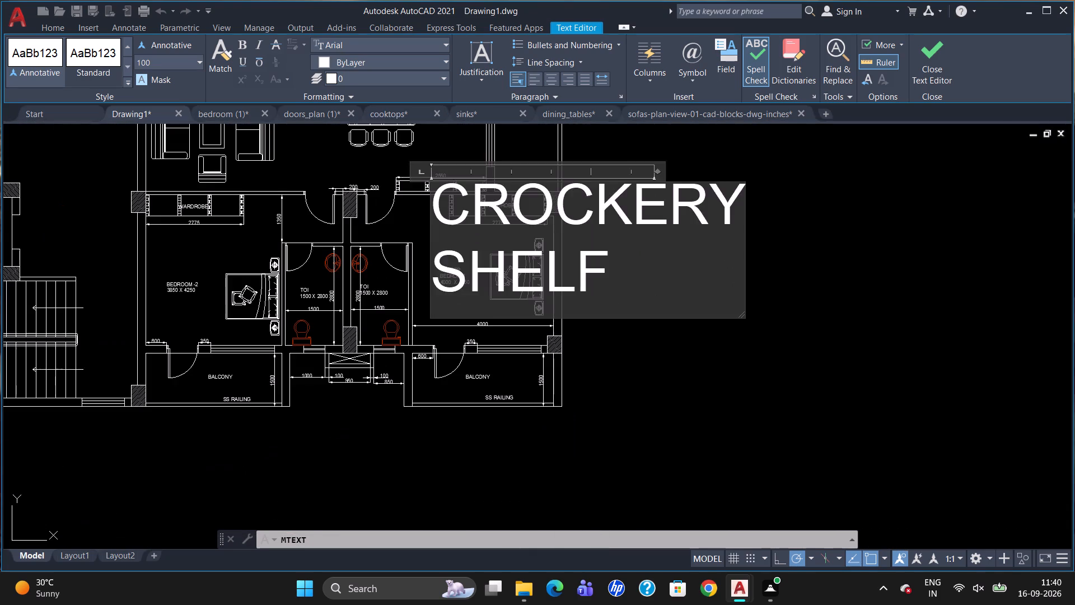
click(644, 366)
Move the CROCKERY SHELF label slightly up so both lines sit within the unit's outline.
scroll(410, 188, up, 3)
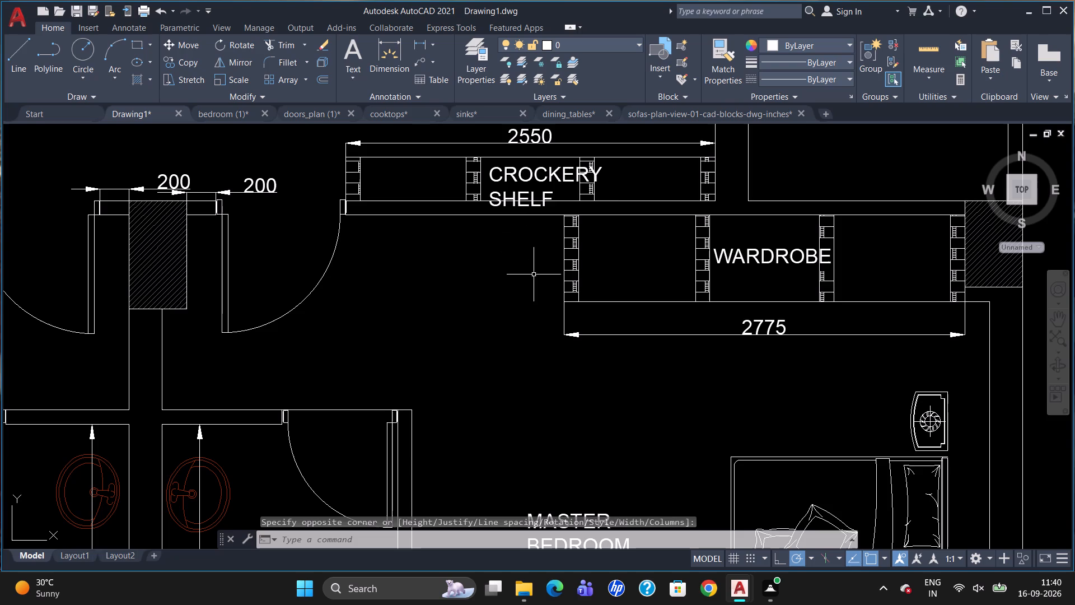
scroll(508, 161, up, 2)
click(506, 194)
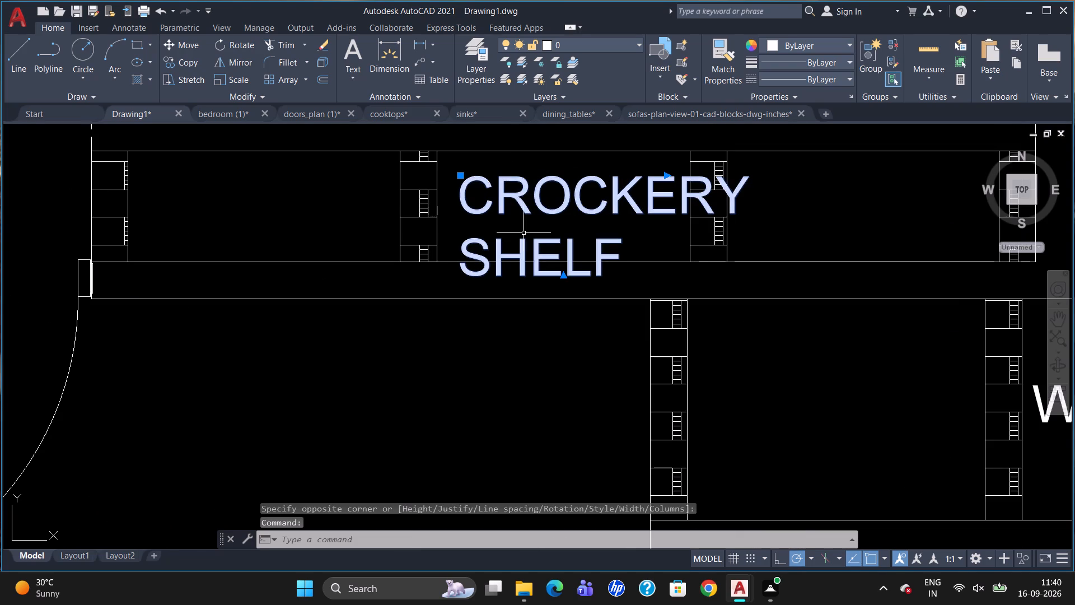
click(459, 177)
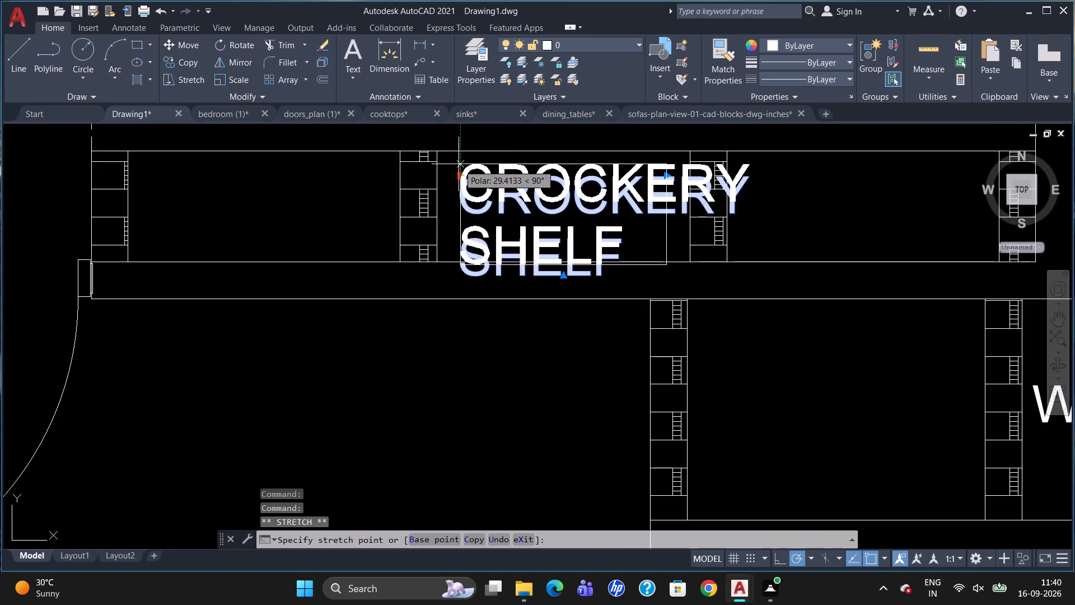
click(455, 159)
key(Escape)
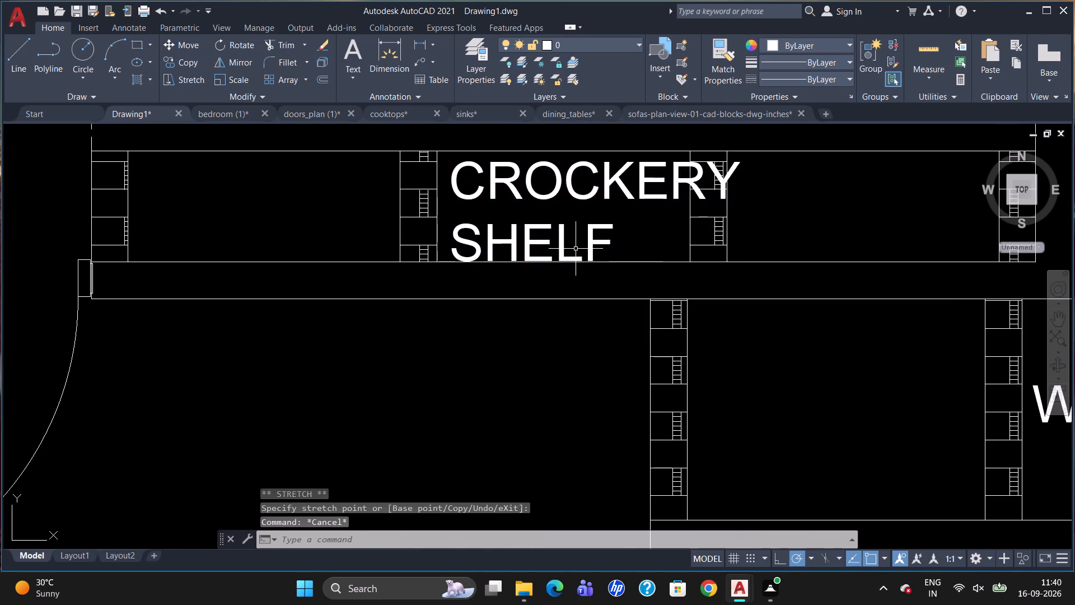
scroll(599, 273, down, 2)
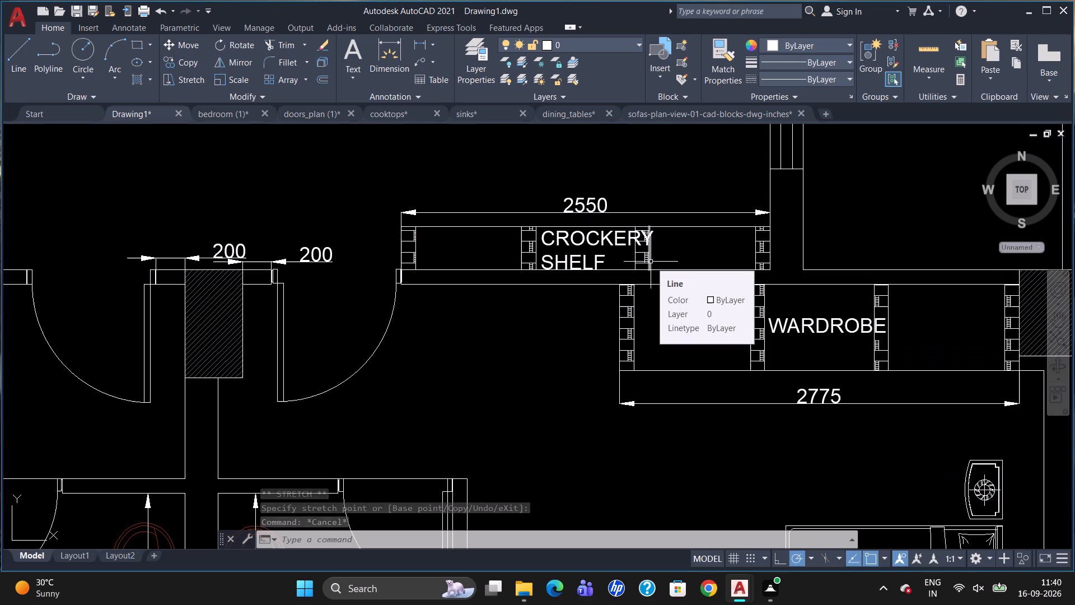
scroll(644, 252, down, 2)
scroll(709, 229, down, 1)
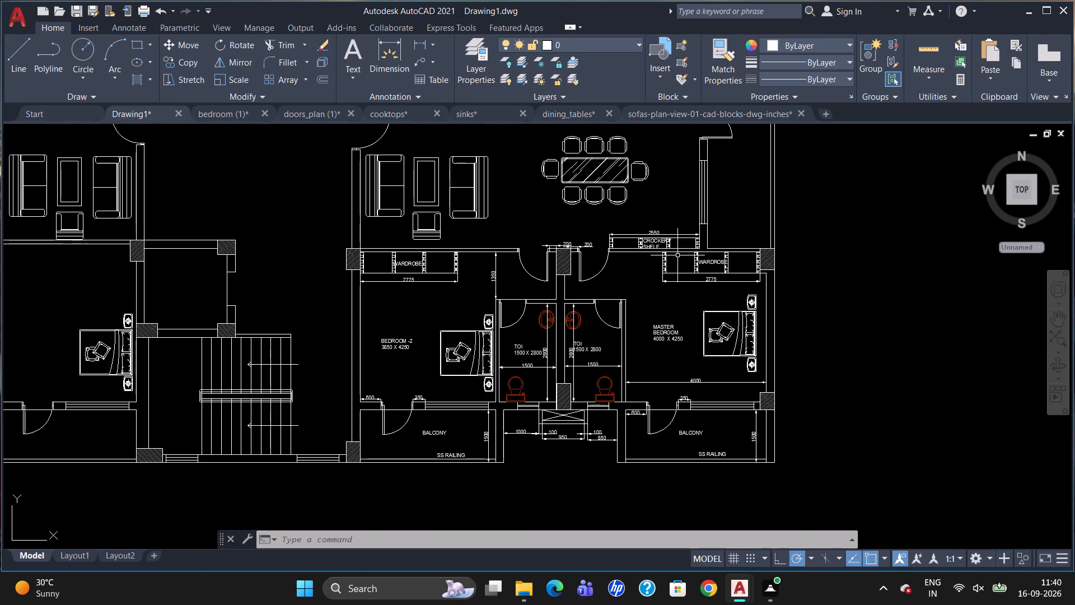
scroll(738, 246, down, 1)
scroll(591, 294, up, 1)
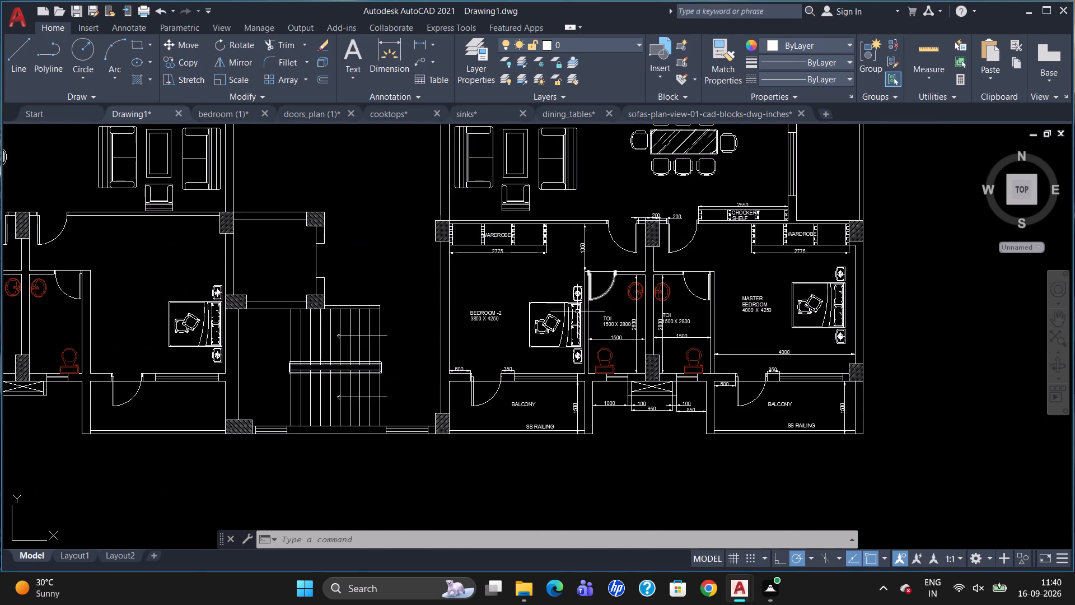
Add a horizontal linear dimension for the clear width of BEDROOM -2, placed just above the balcony door and window dimensions.
scroll(534, 338, up, 1)
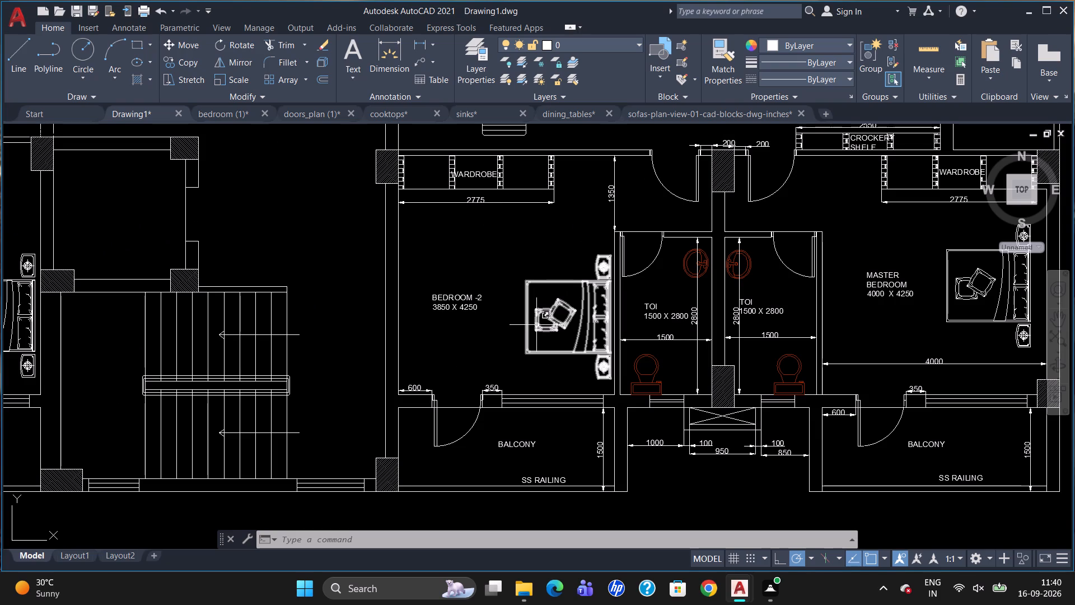
scroll(654, 300, down, 1)
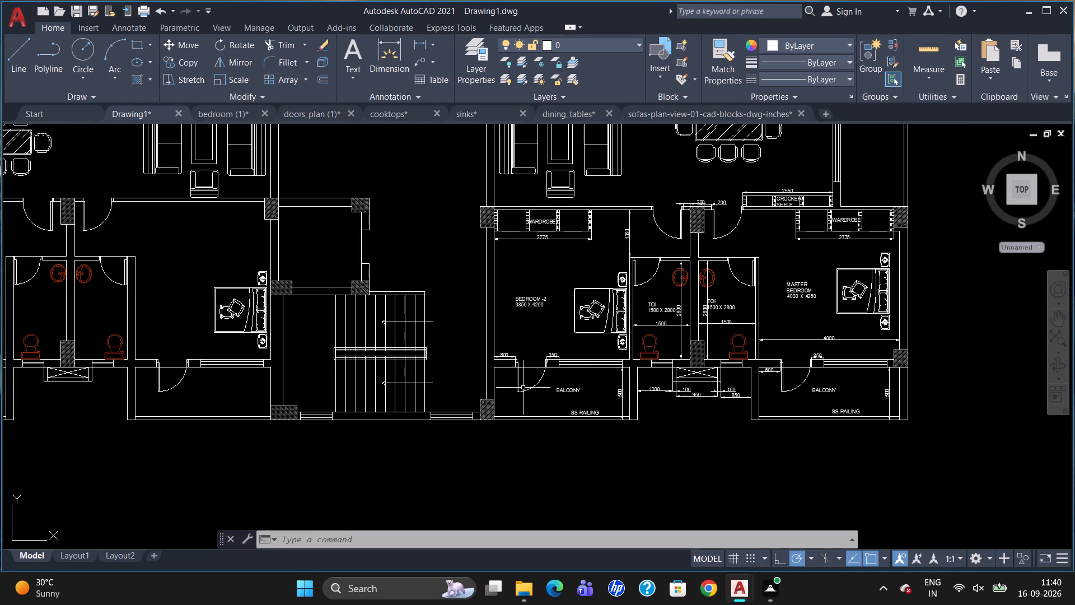
scroll(509, 233, up, 1)
text(DLI)
key(Return)
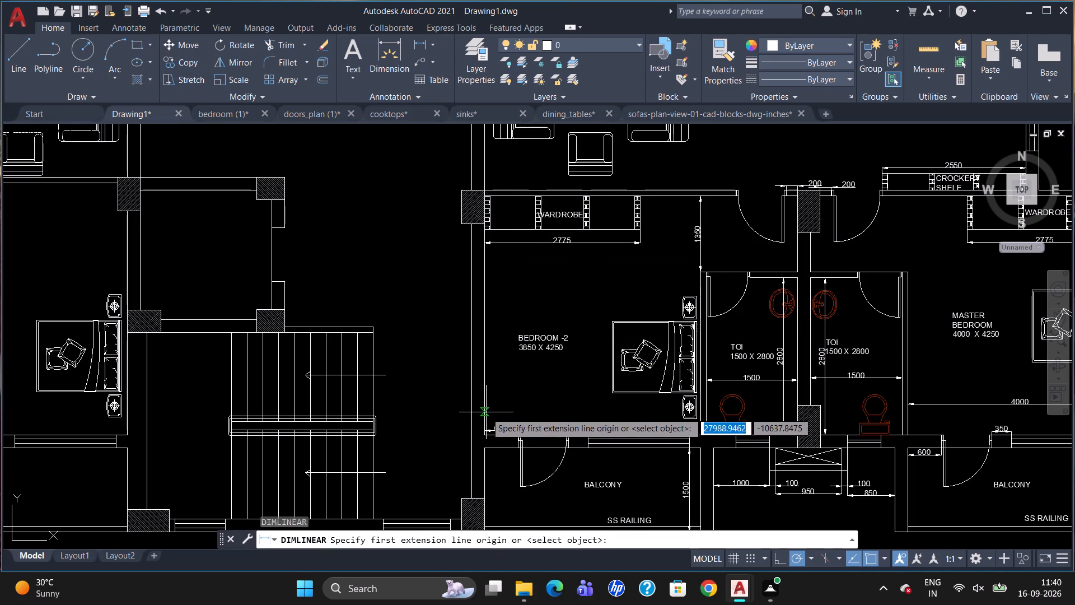
click(483, 411)
scroll(720, 421, up, 2)
click(672, 412)
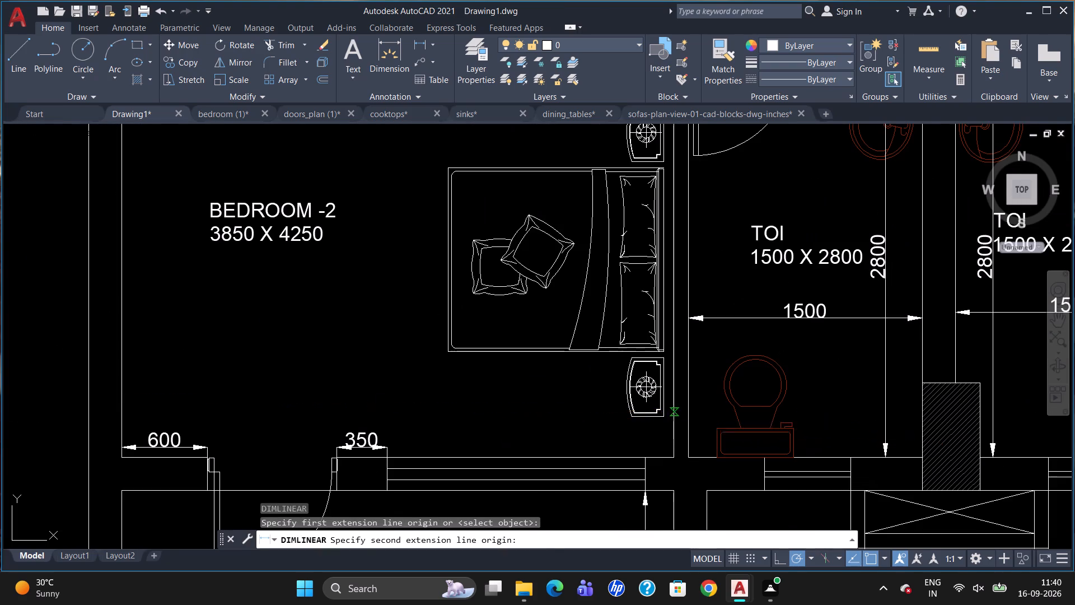
click(667, 404)
scroll(555, 347, down, 1)
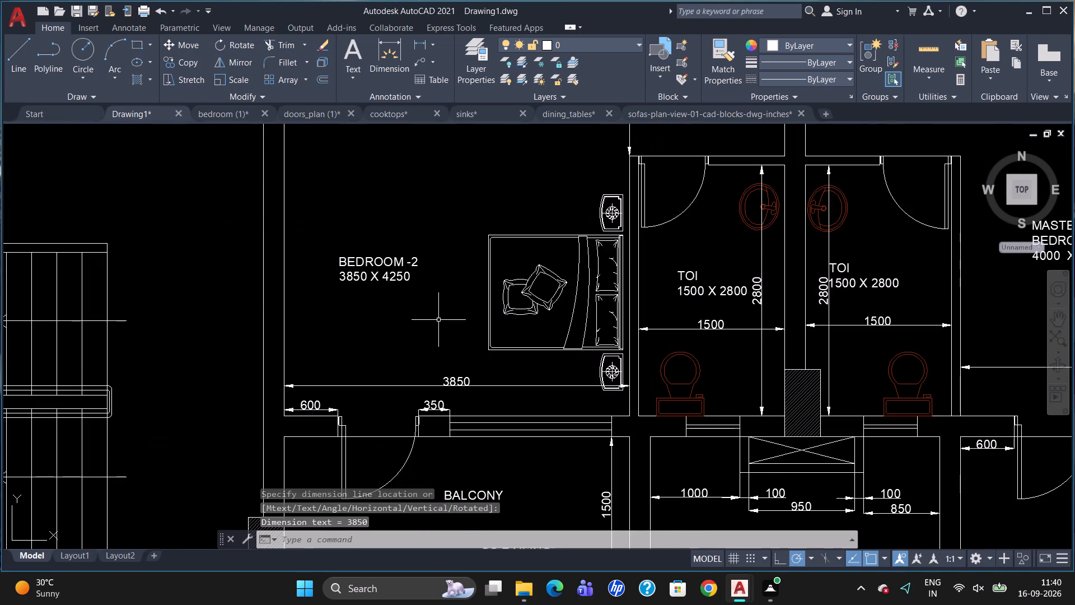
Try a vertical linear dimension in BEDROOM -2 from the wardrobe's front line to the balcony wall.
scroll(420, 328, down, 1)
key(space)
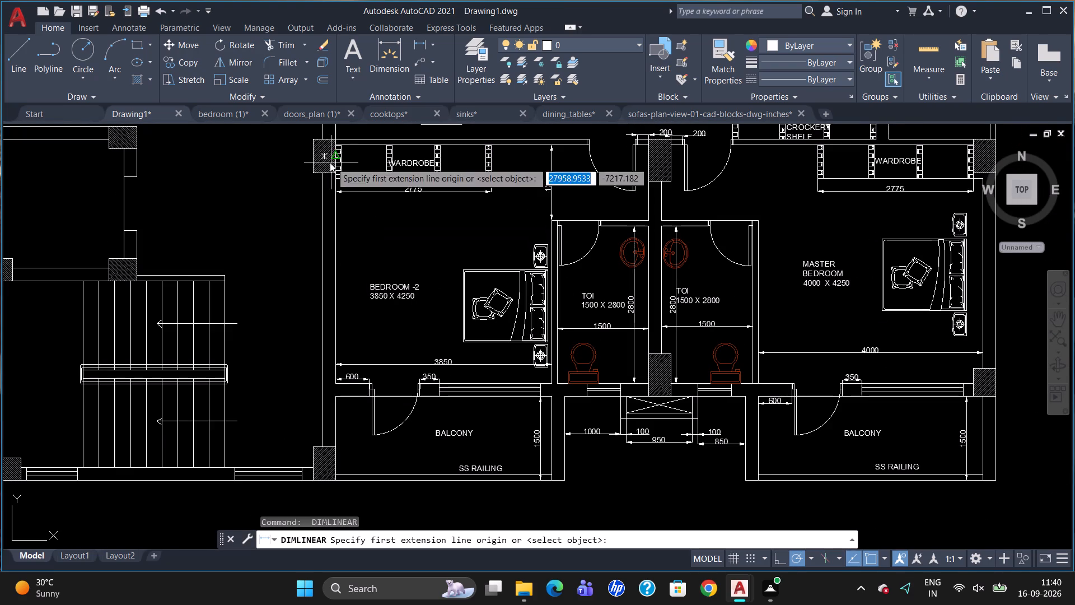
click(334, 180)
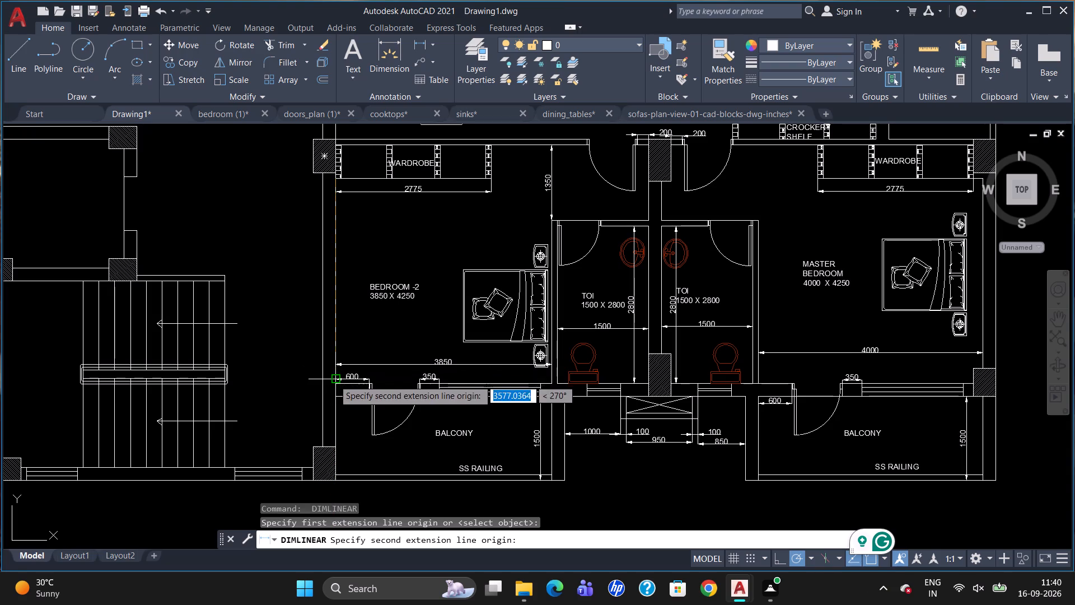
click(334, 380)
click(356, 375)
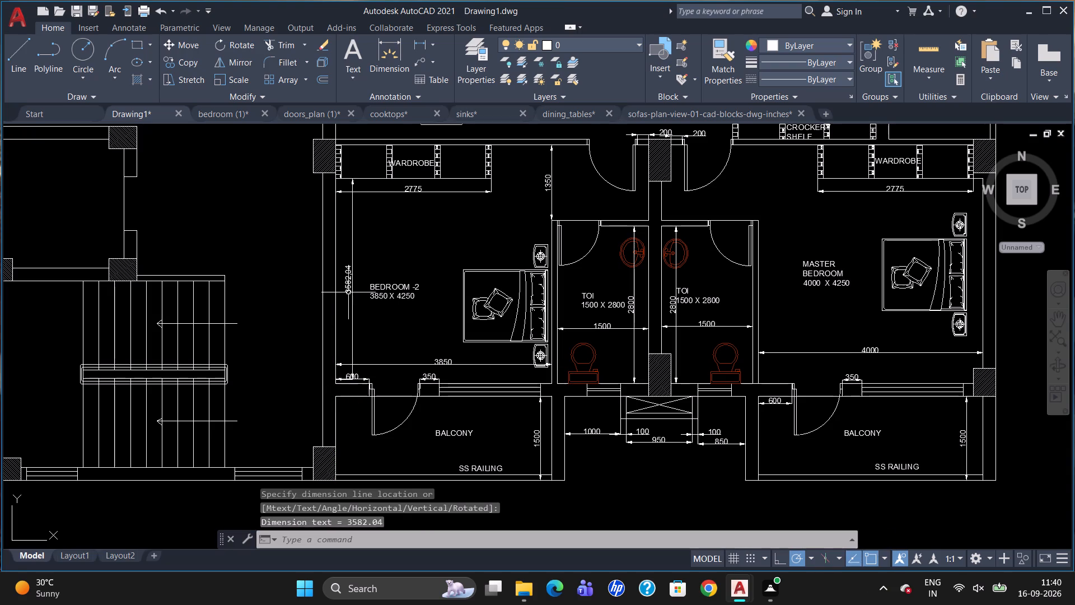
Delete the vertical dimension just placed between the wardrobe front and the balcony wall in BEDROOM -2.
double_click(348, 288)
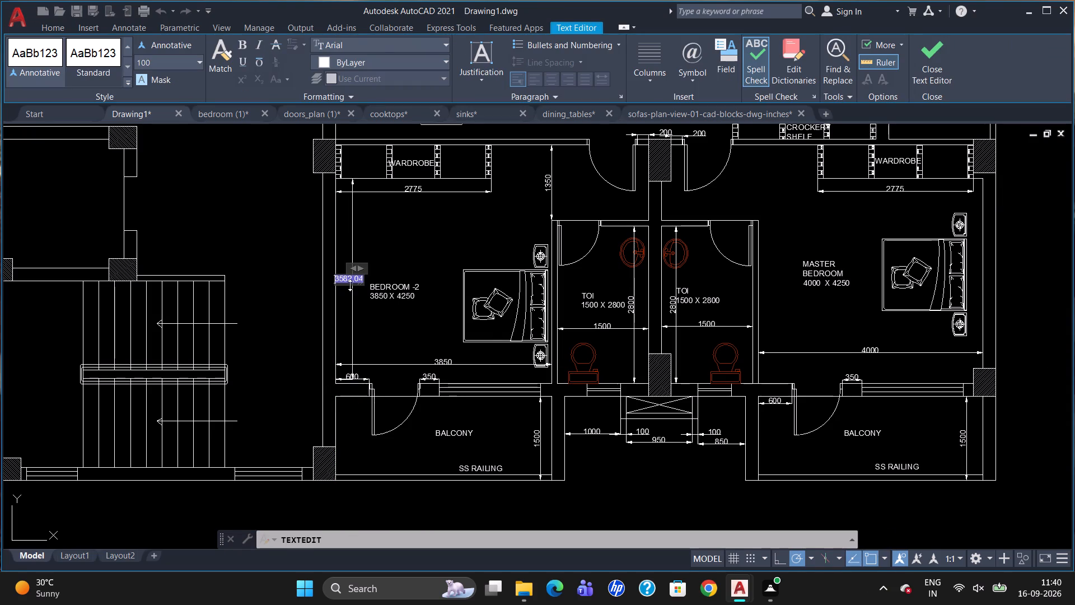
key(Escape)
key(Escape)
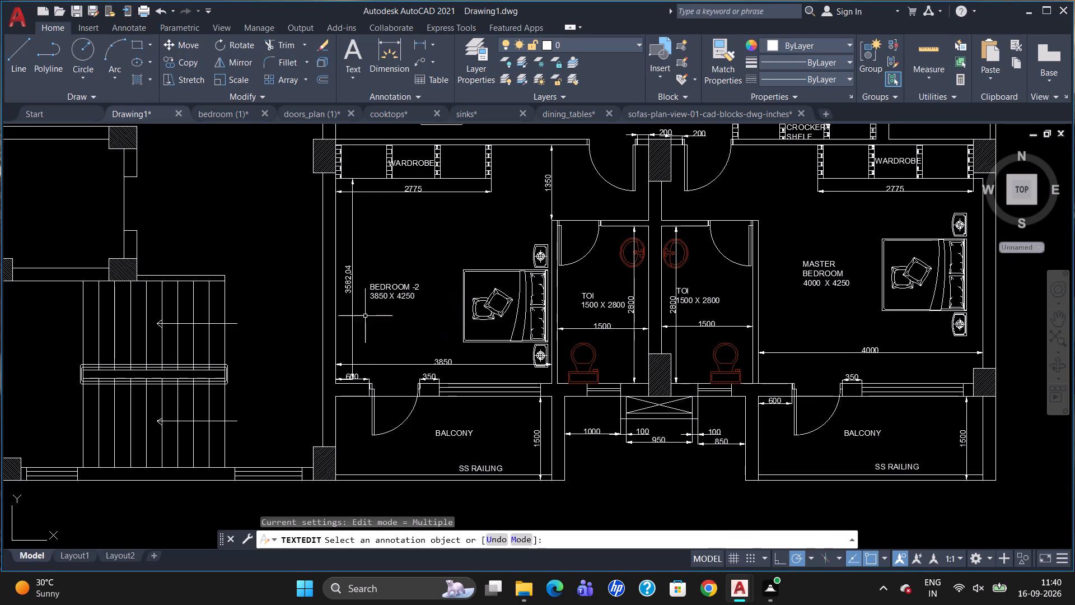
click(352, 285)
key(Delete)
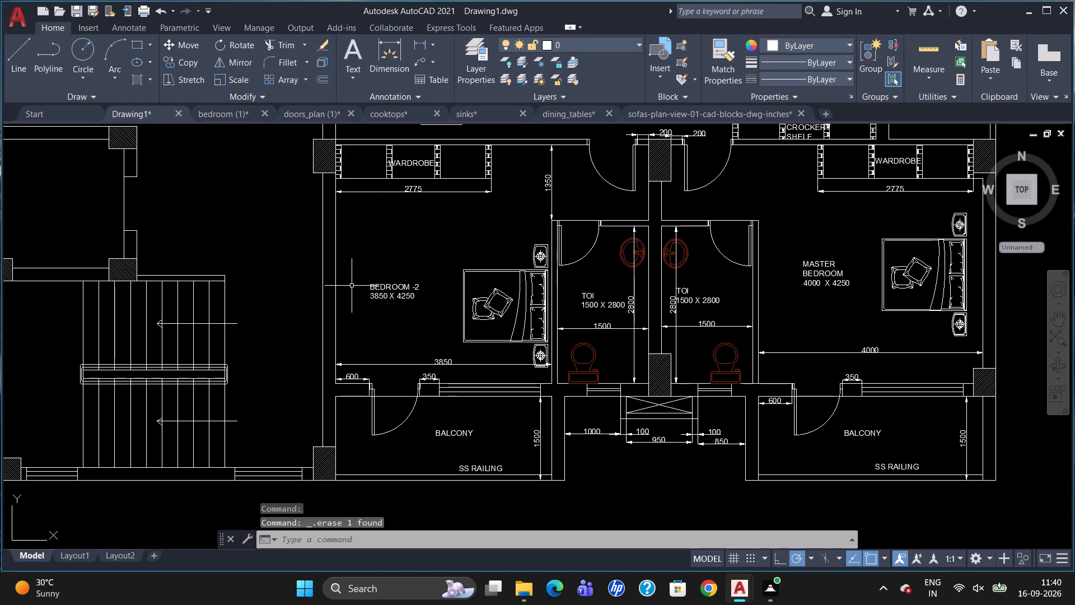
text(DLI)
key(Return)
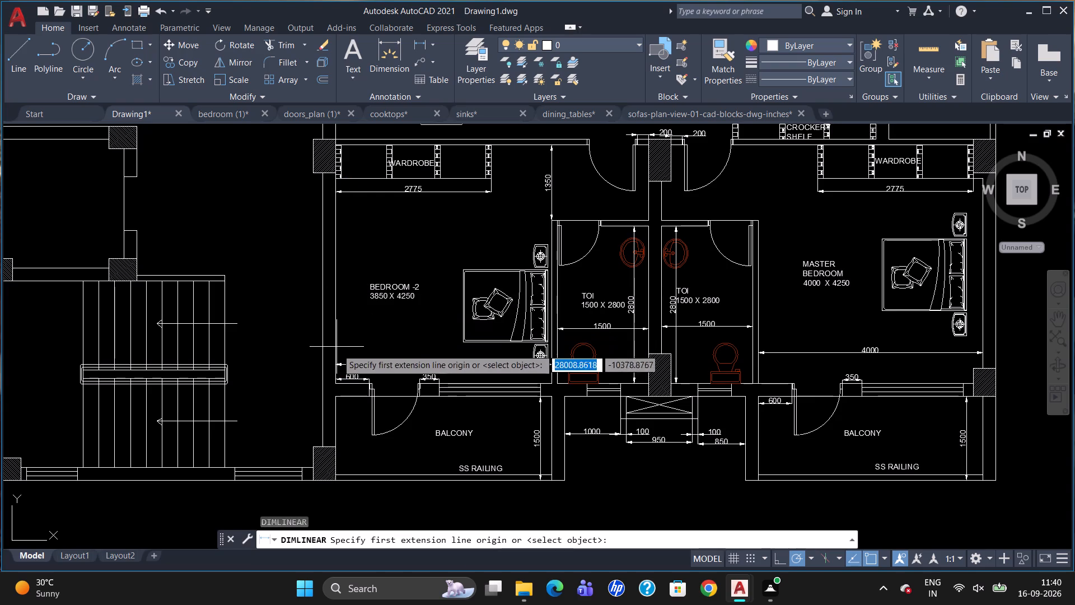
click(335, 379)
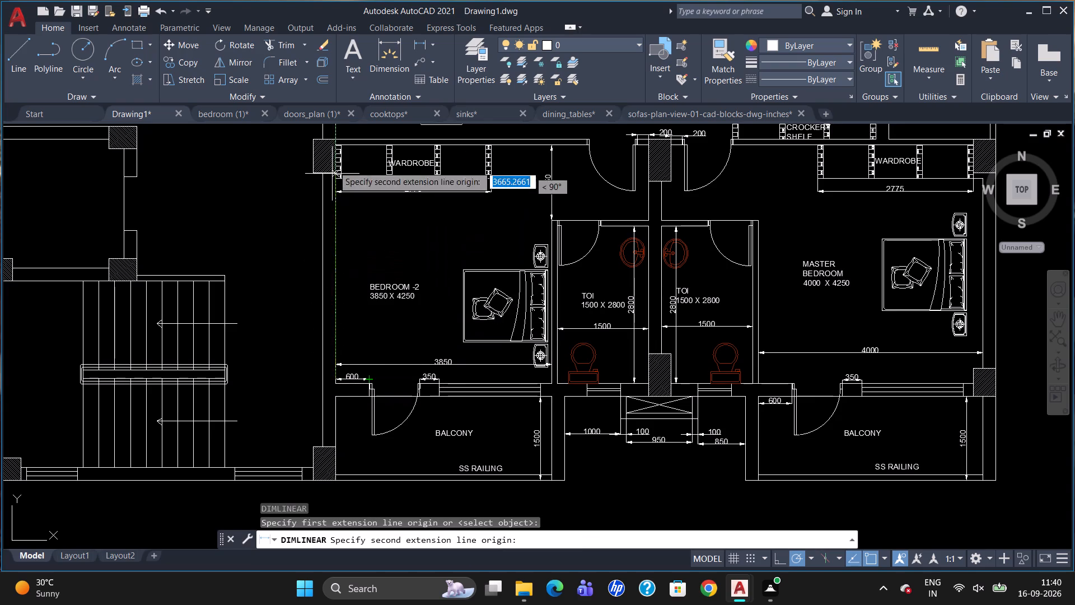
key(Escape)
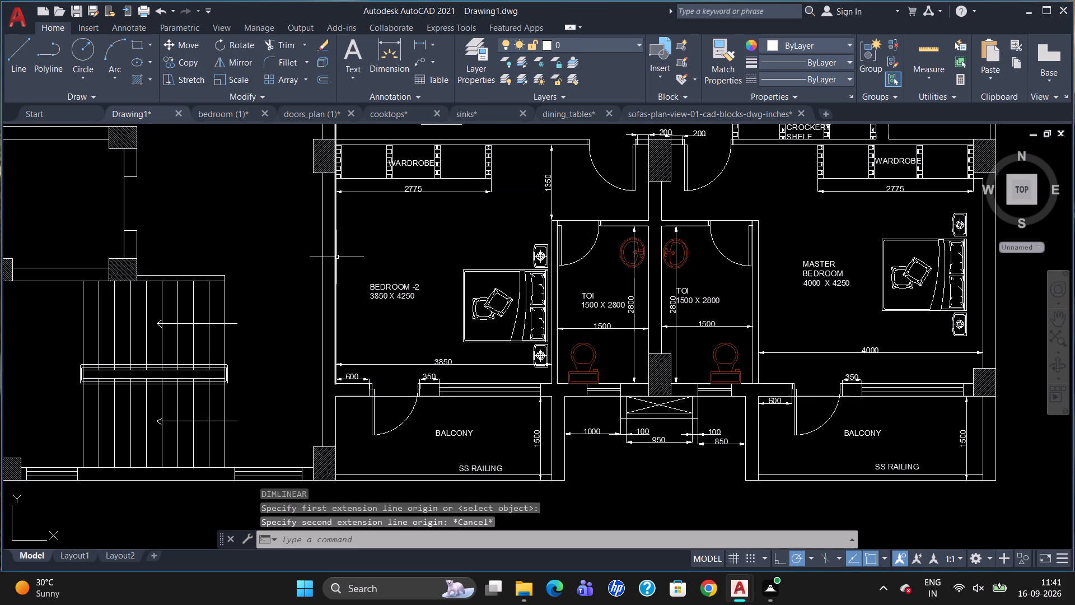
Add a vertical linear dimension for the full depth of BEDROOM -2, from the balcony wall to the wall behind the wardrobe.
key(d)
text(LI)
key(Return)
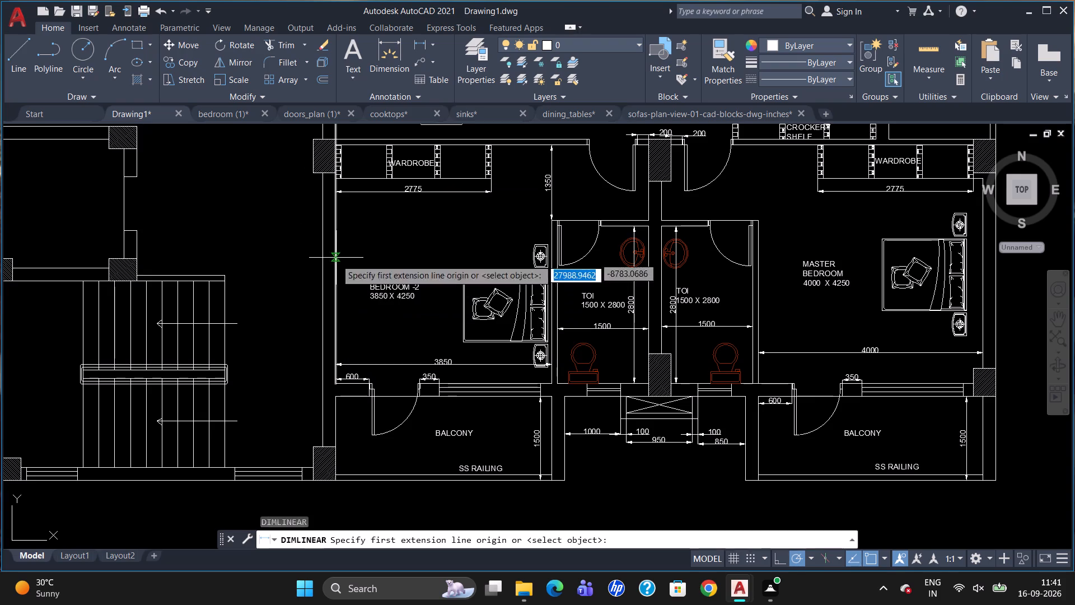
click(334, 385)
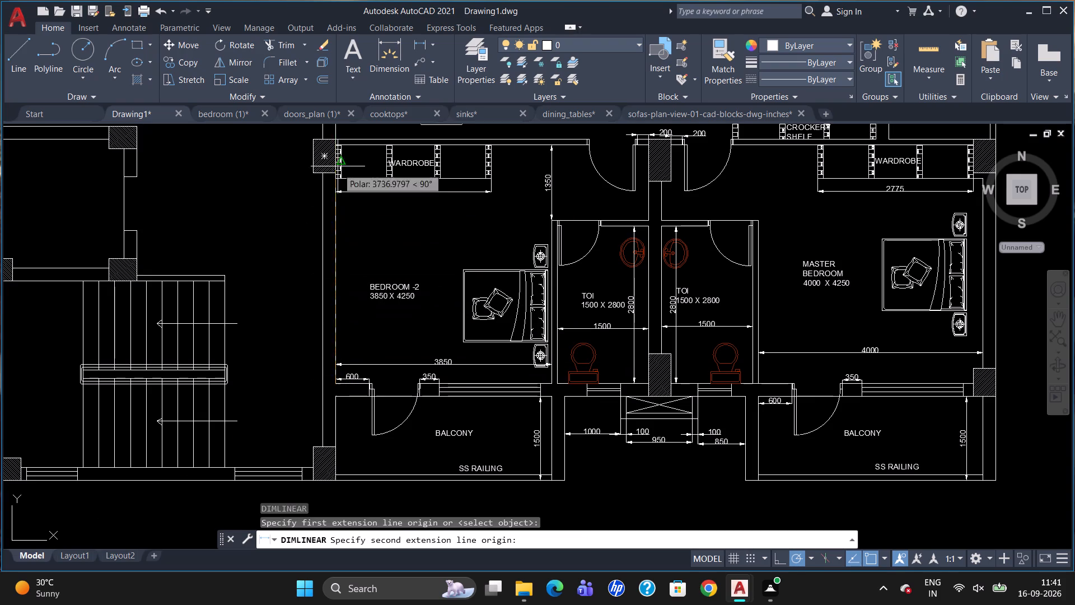
click(336, 143)
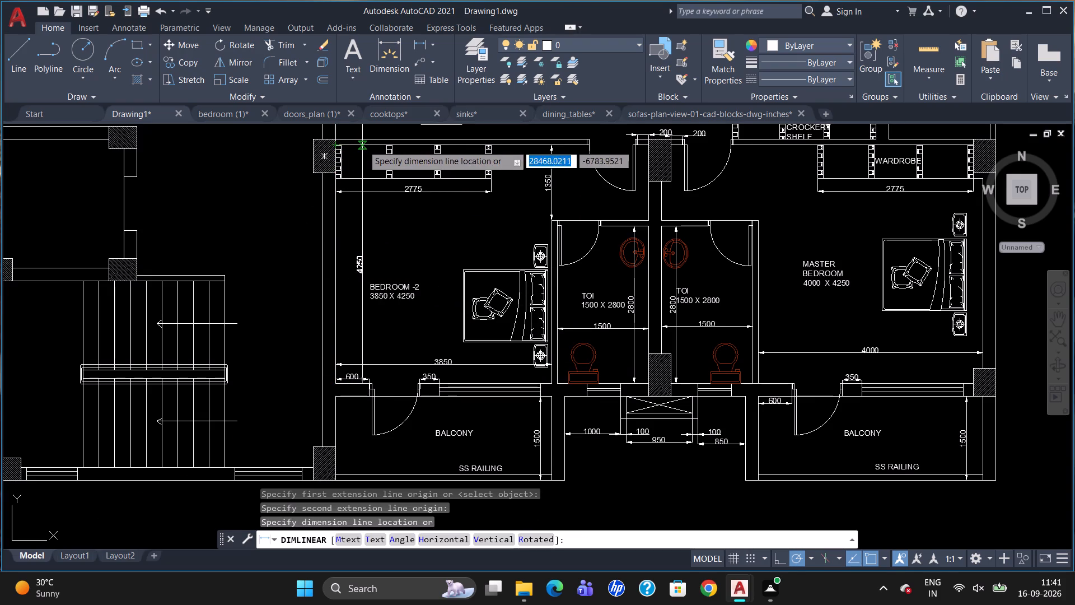
click(364, 145)
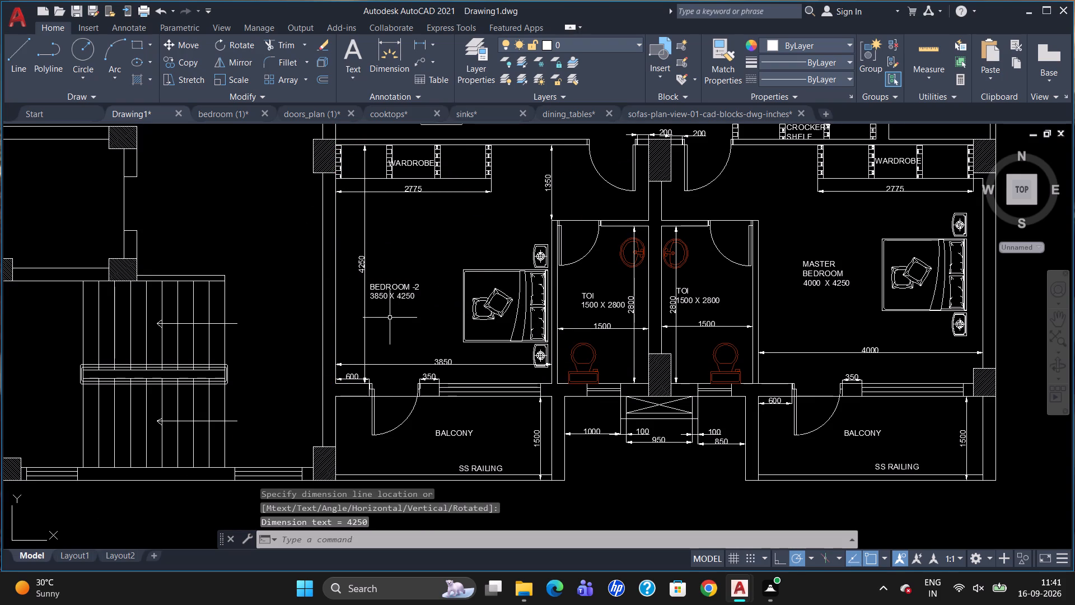
Add a text label DN with text height 100 at the tail of the upper stair flight's arrow.
scroll(404, 338, down, 1)
scroll(450, 213, up, 1)
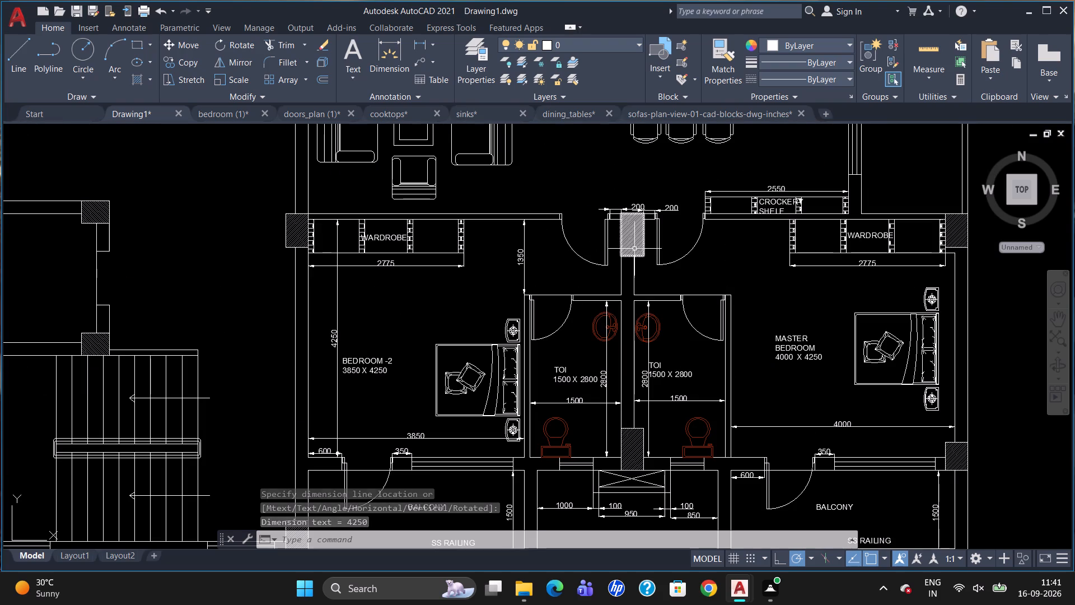
scroll(649, 272, down, 2)
scroll(388, 335, up, 1)
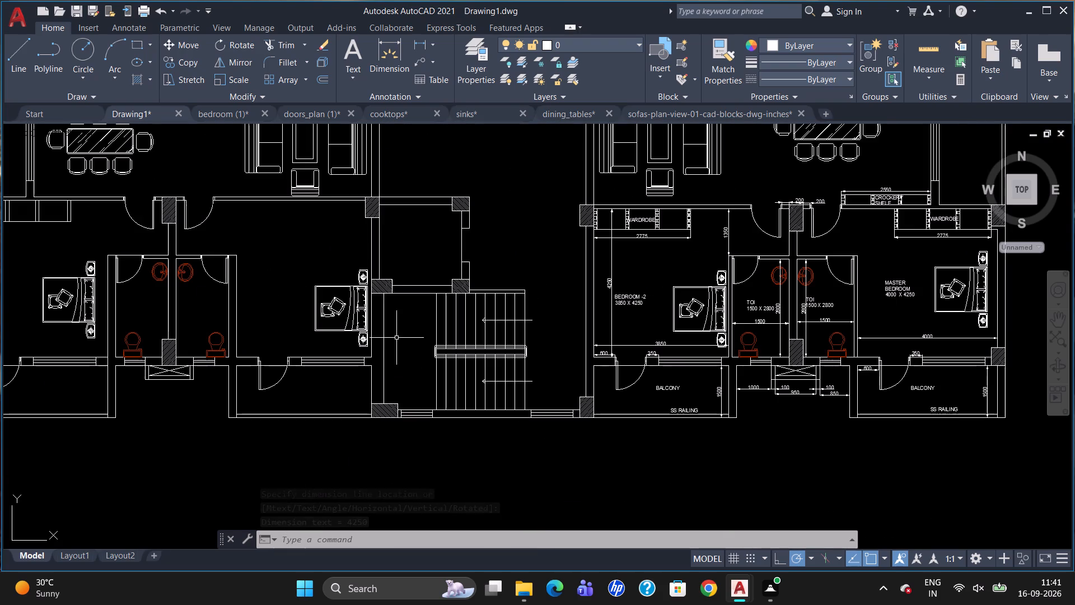
scroll(735, 313, down, 1)
scroll(517, 336, up, 1)
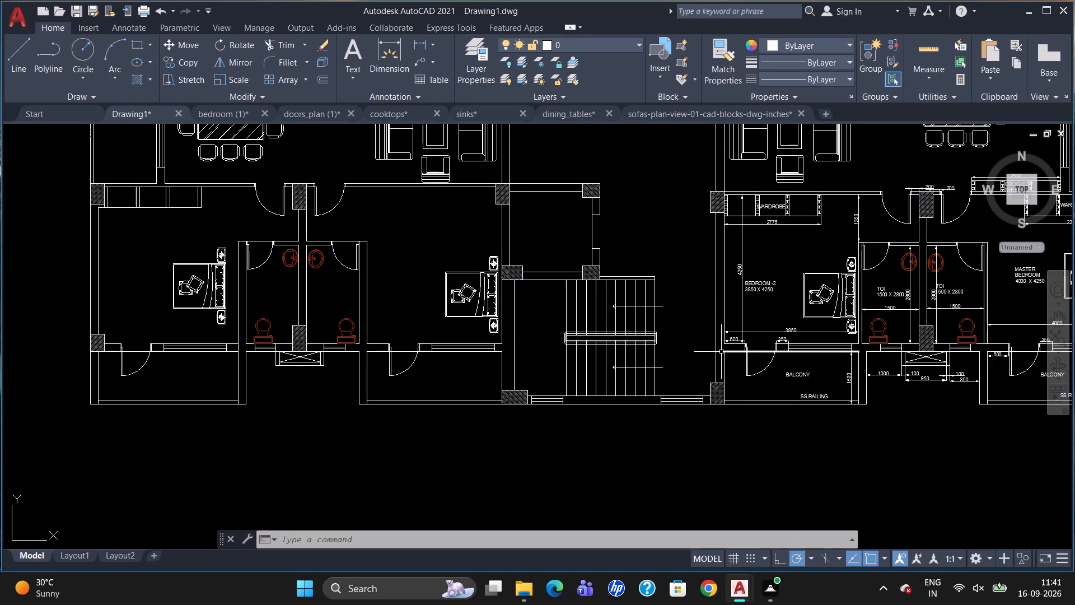
scroll(701, 322, up, 1)
key(t)
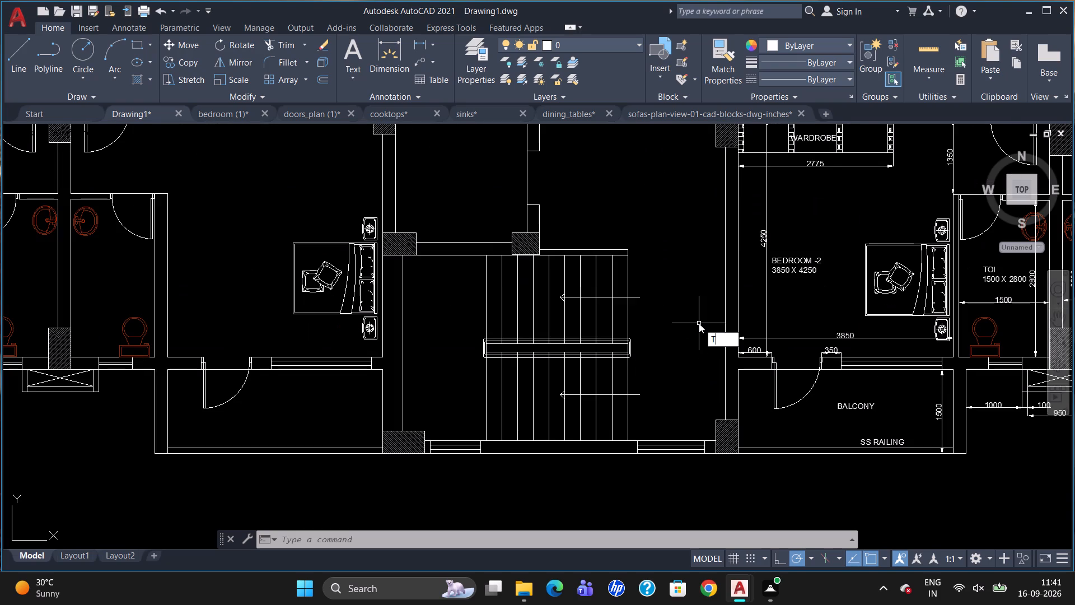
key(Return)
drag(650, 290, 656, 309)
click(688, 319)
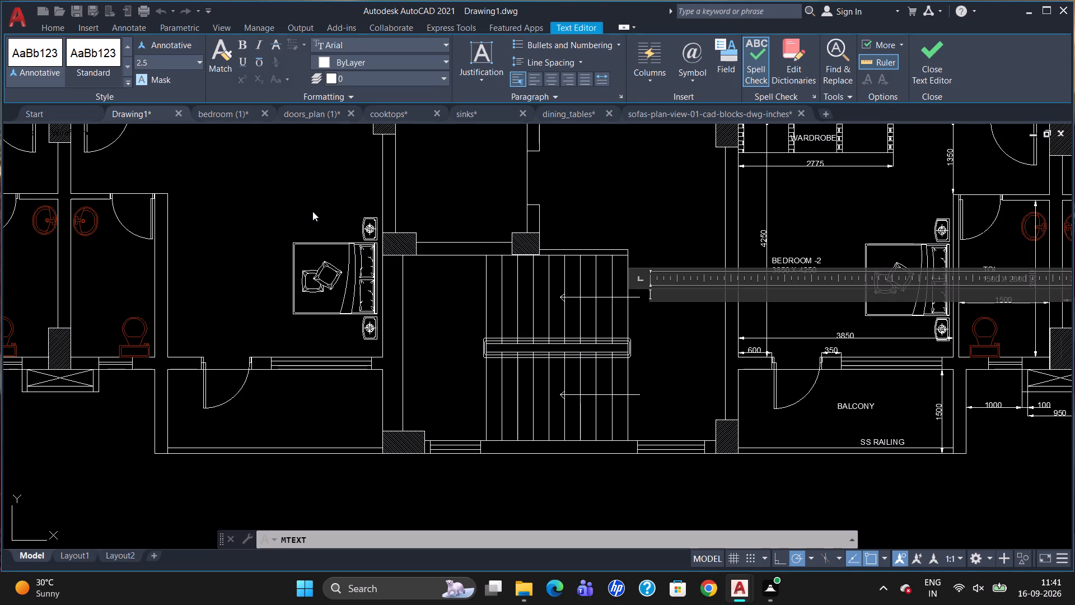
click(163, 59)
key(BackSpace)
key(1)
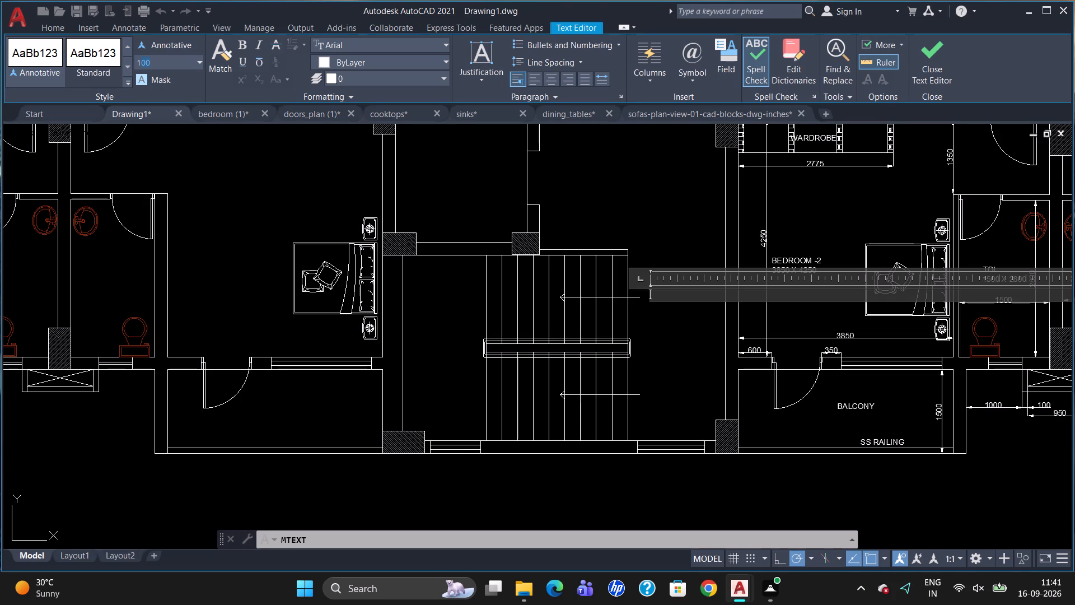
text(00)
key(Return)
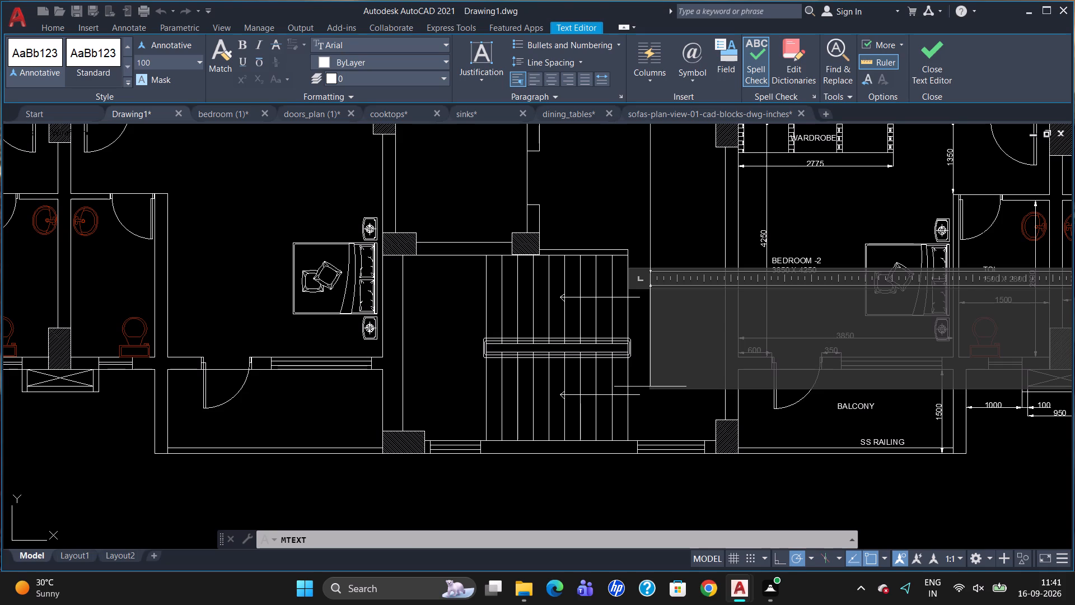
text(DN)
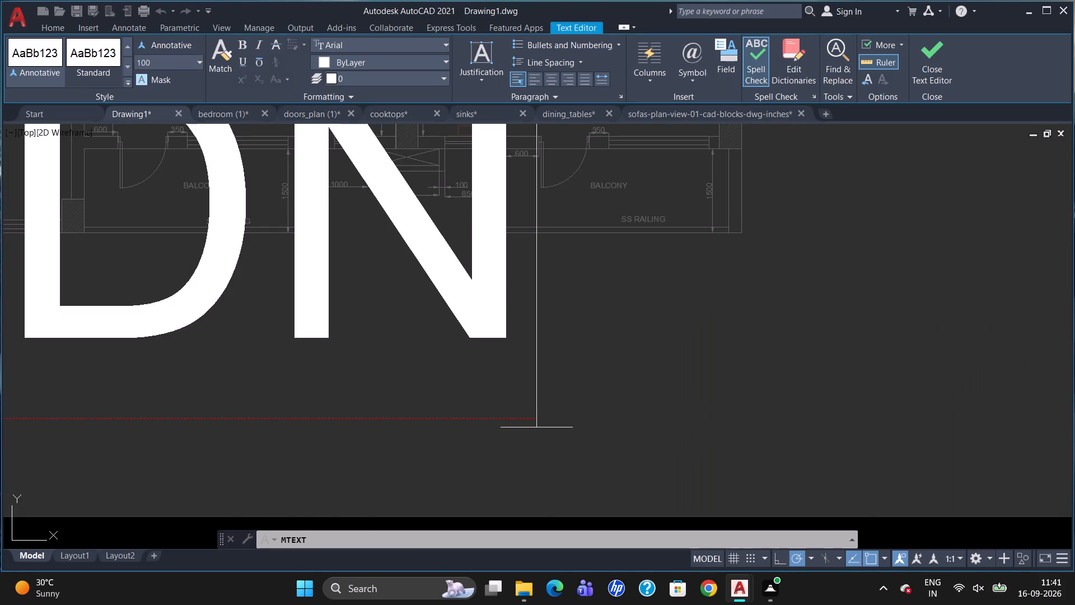
scroll(552, 354, down, 4)
click(459, 288)
Add a text label UP with text height 100 at the tail of the lower stair flight's arrow.
scroll(491, 378, up, 3)
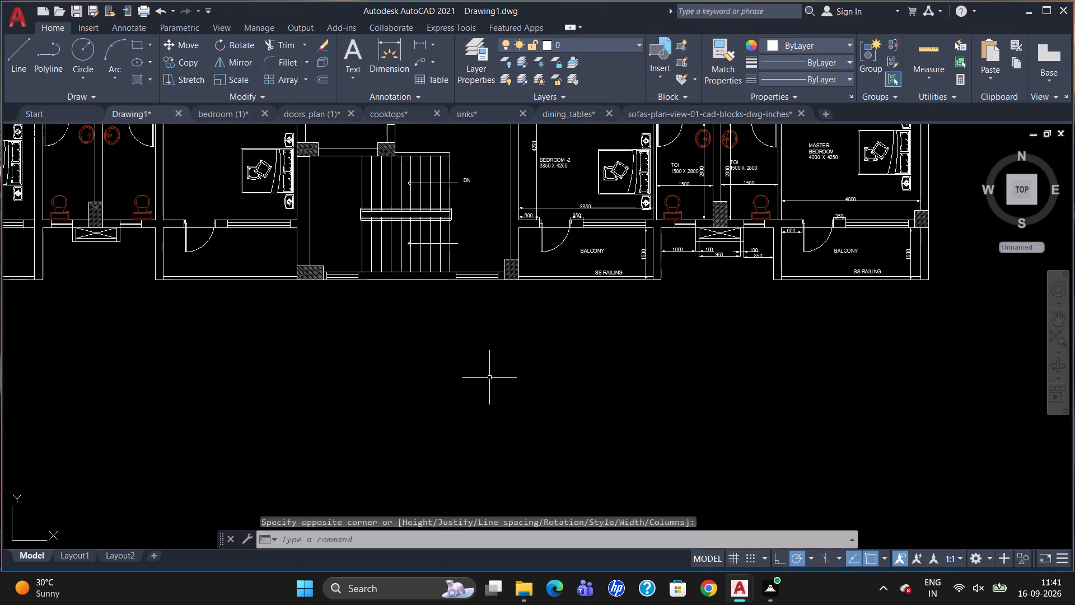
scroll(464, 251, up, 1)
key(t)
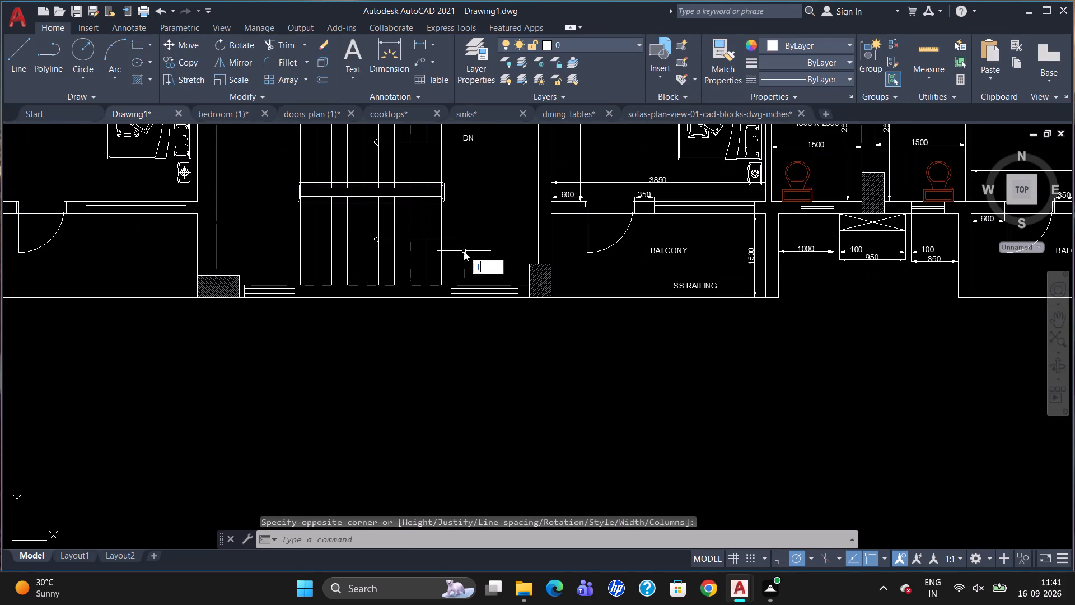
key(Return)
scroll(462, 244, up, 2)
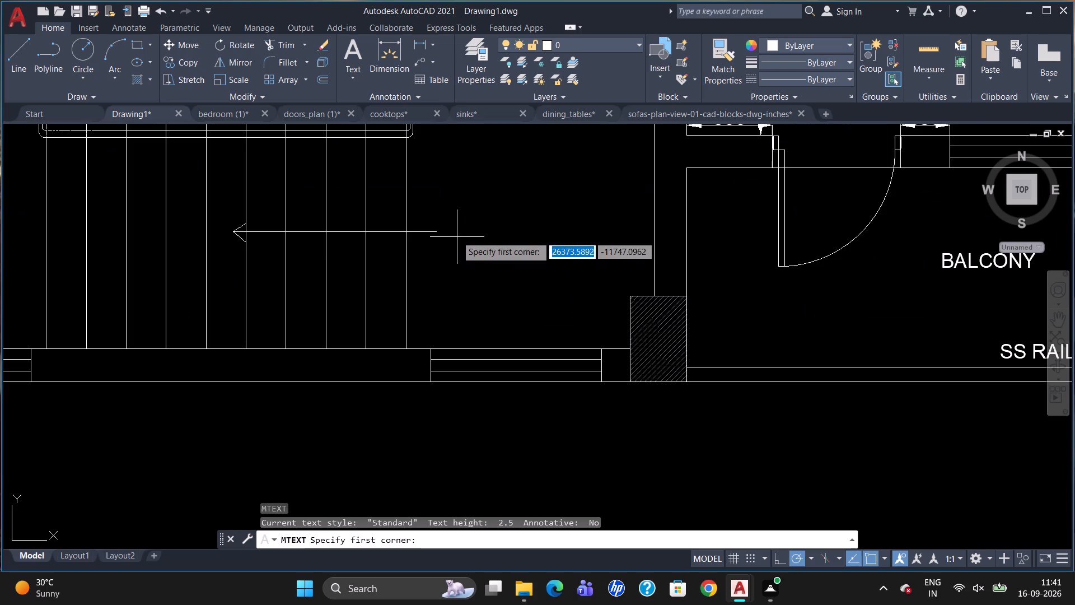
drag(448, 222, 450, 232)
click(474, 248)
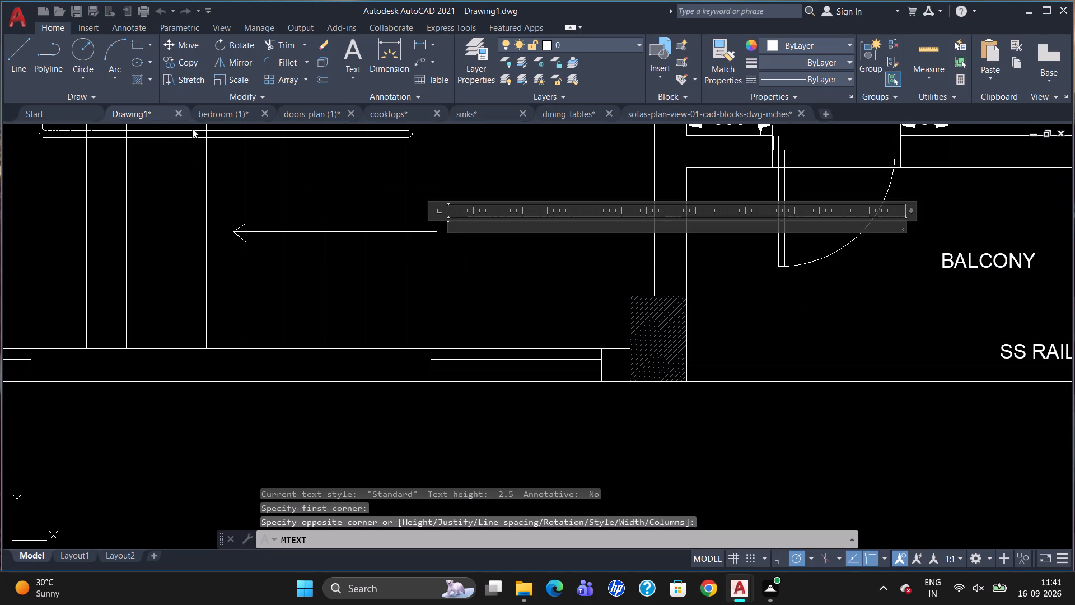
click(156, 63)
key(BackSpace)
text(100)
key(Return)
text(UP)
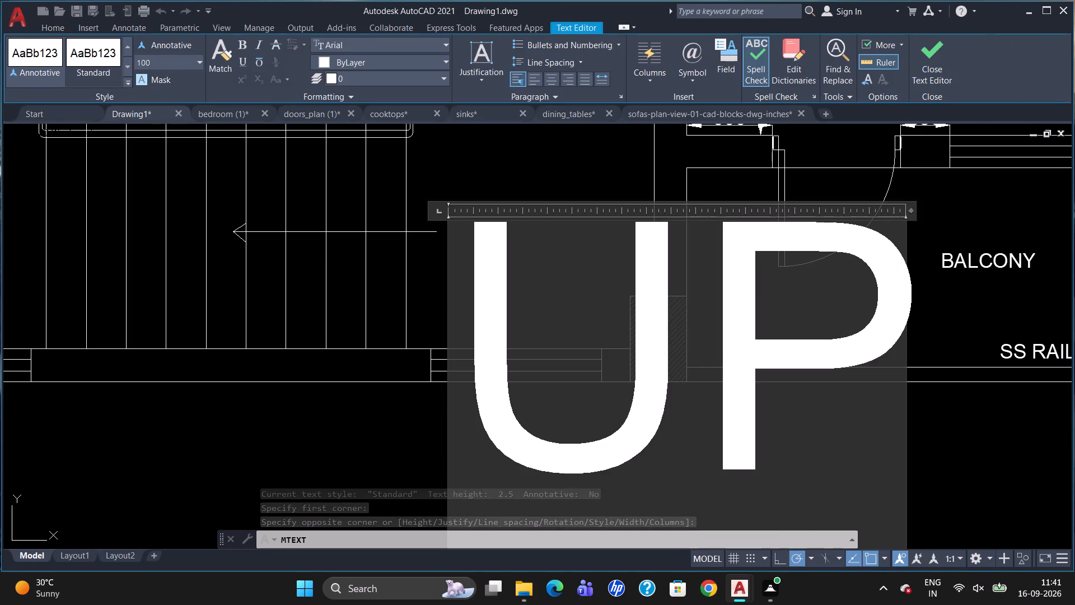
click(213, 210)
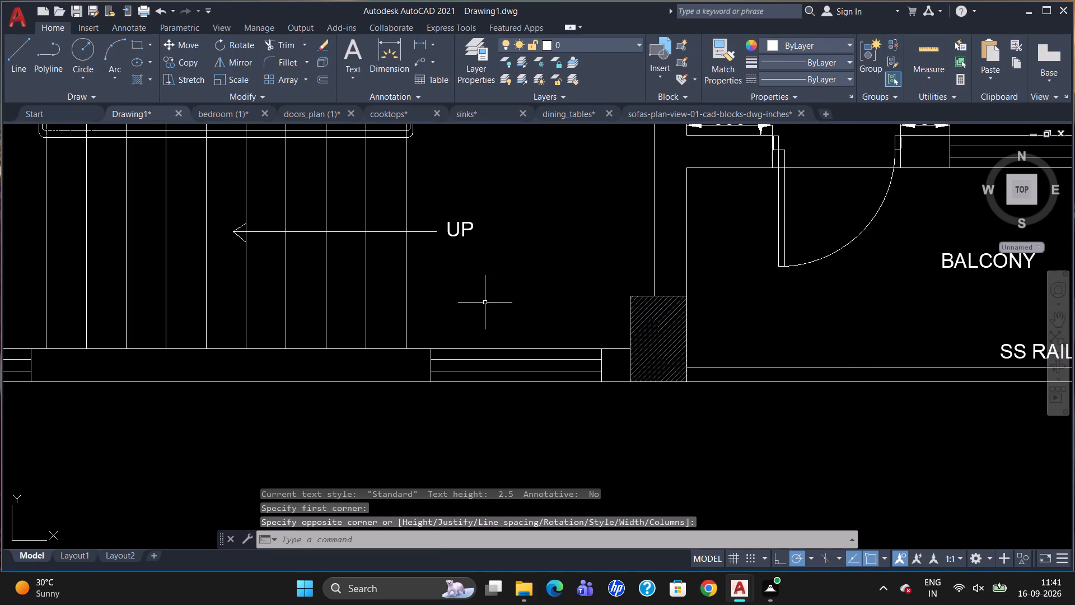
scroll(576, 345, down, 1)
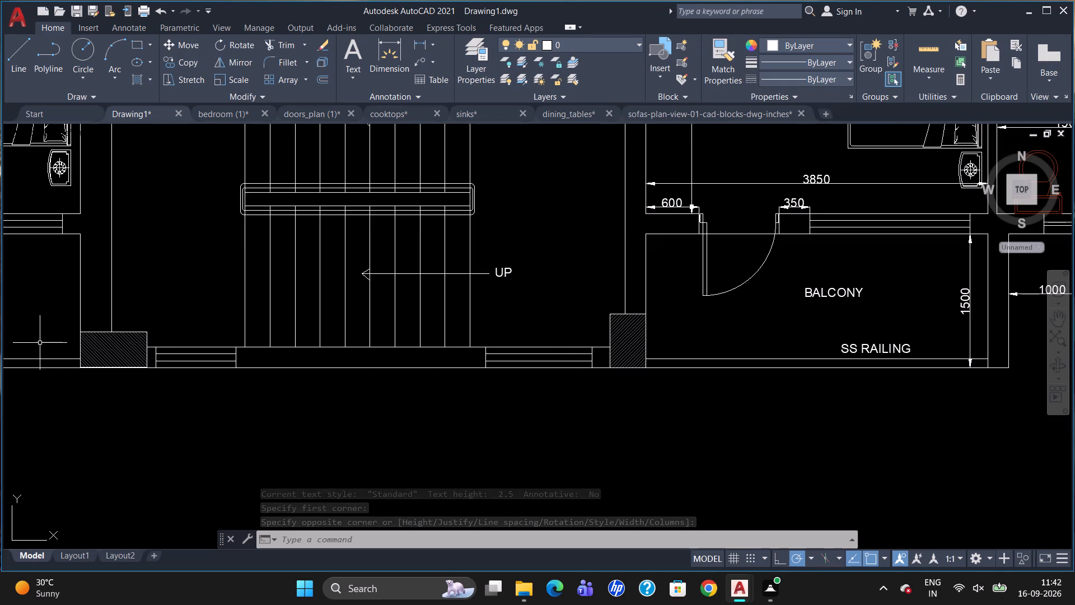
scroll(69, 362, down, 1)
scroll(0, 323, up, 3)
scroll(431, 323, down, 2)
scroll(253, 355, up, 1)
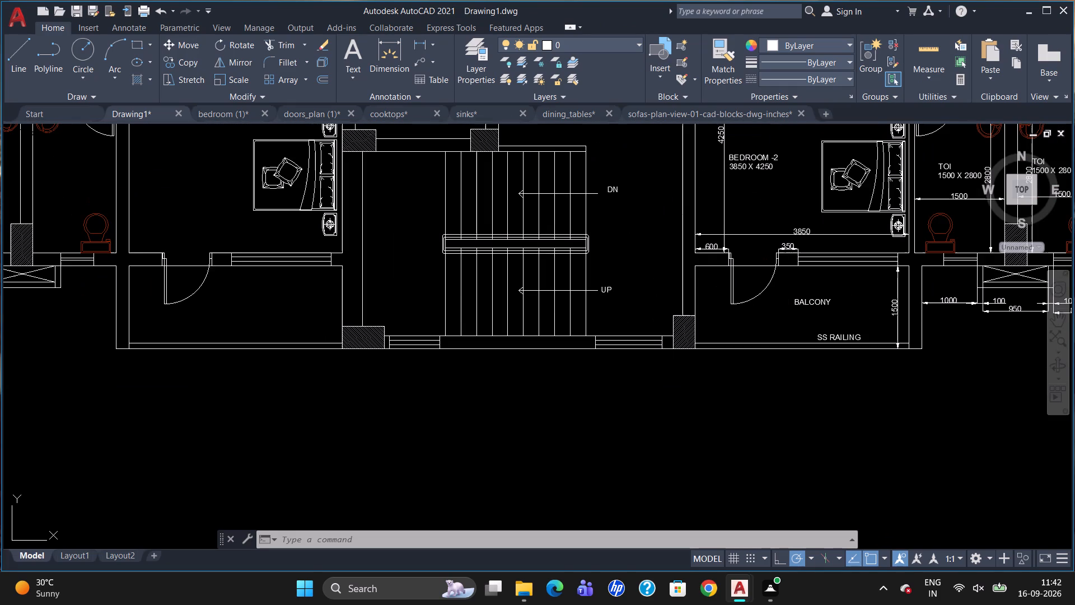
Add a horizontal linear dimension across the landing, from the staircase hall's side wall to the first tread line.
text(DLI)
key(Return)
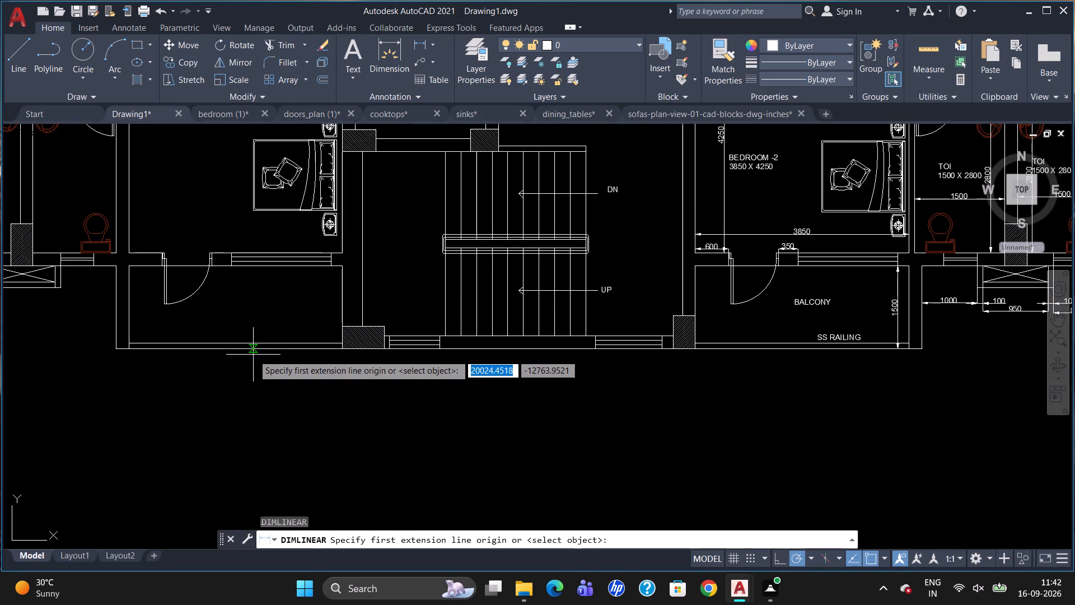
click(361, 298)
click(444, 296)
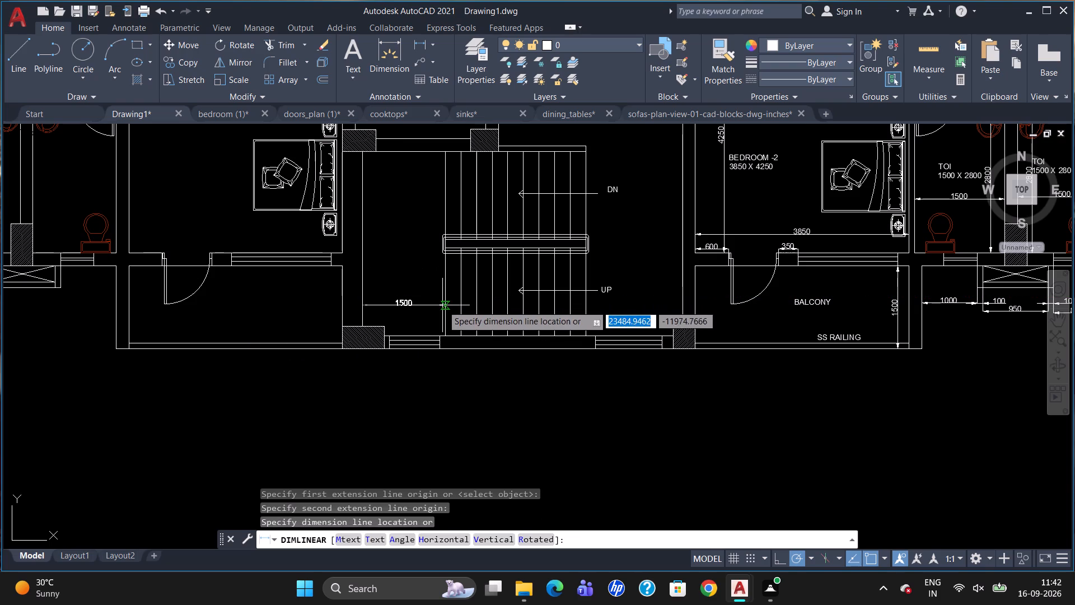
click(440, 310)
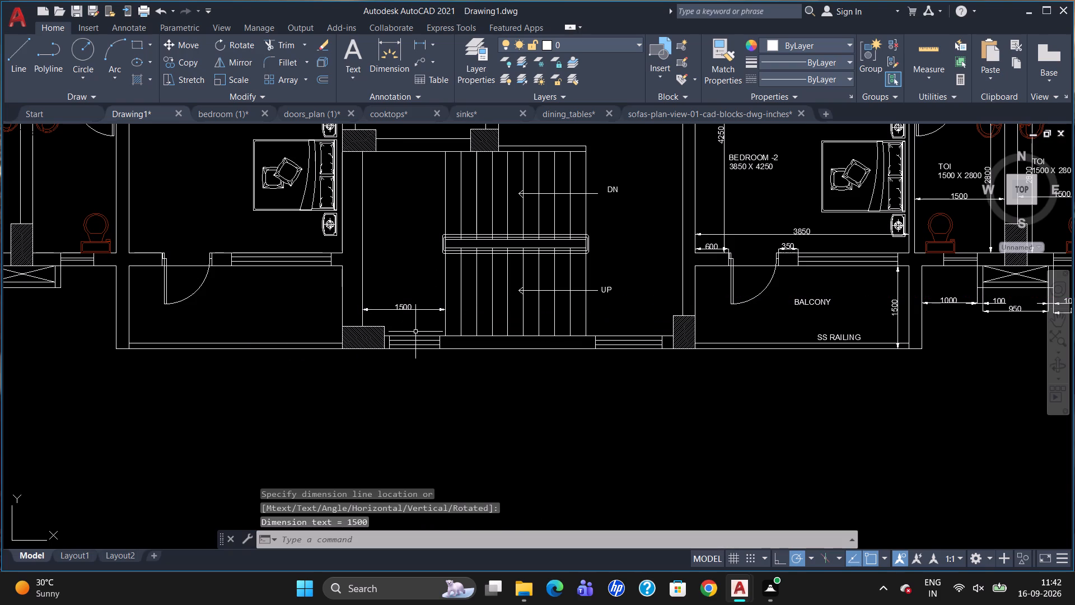
Add a horizontal linear dimension along the full run of the stair treads and override its text to 2700.
key(space)
click(448, 309)
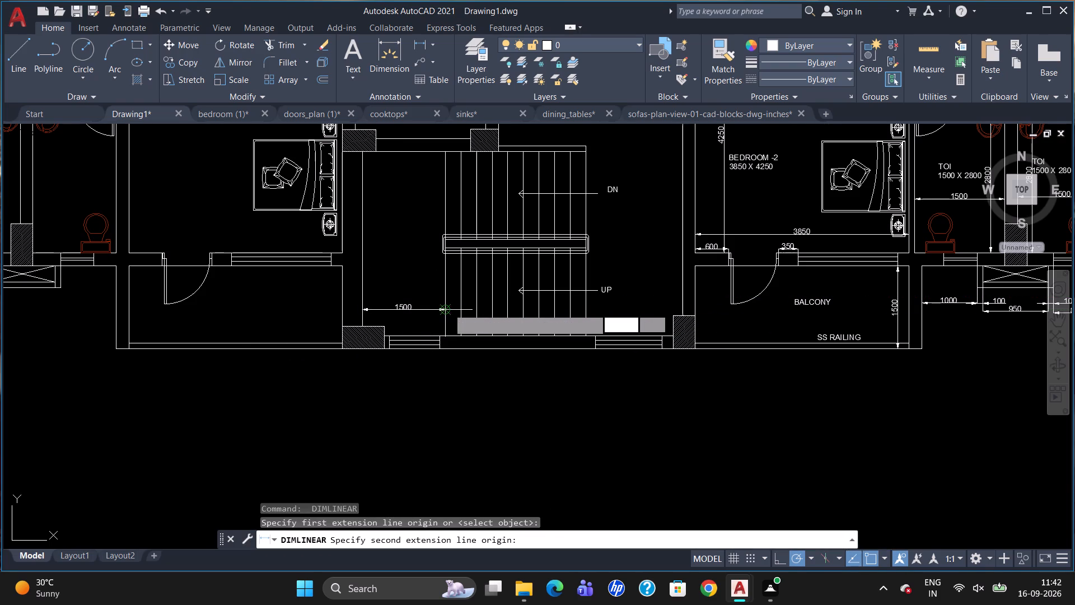
click(588, 310)
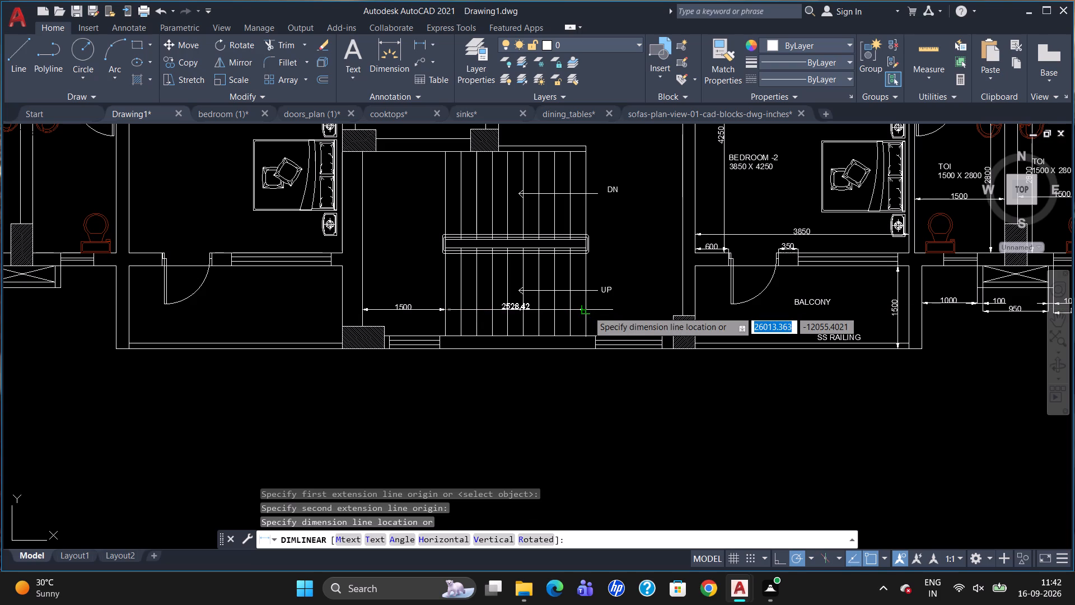
click(588, 311)
double_click(512, 305)
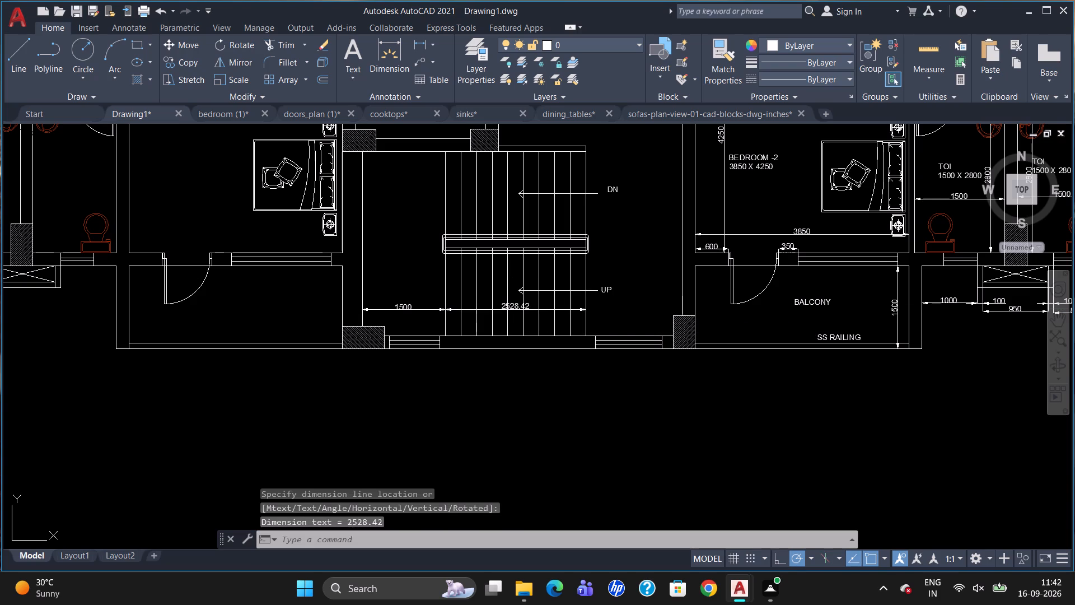
key(Delete)
text(27)
text(00)
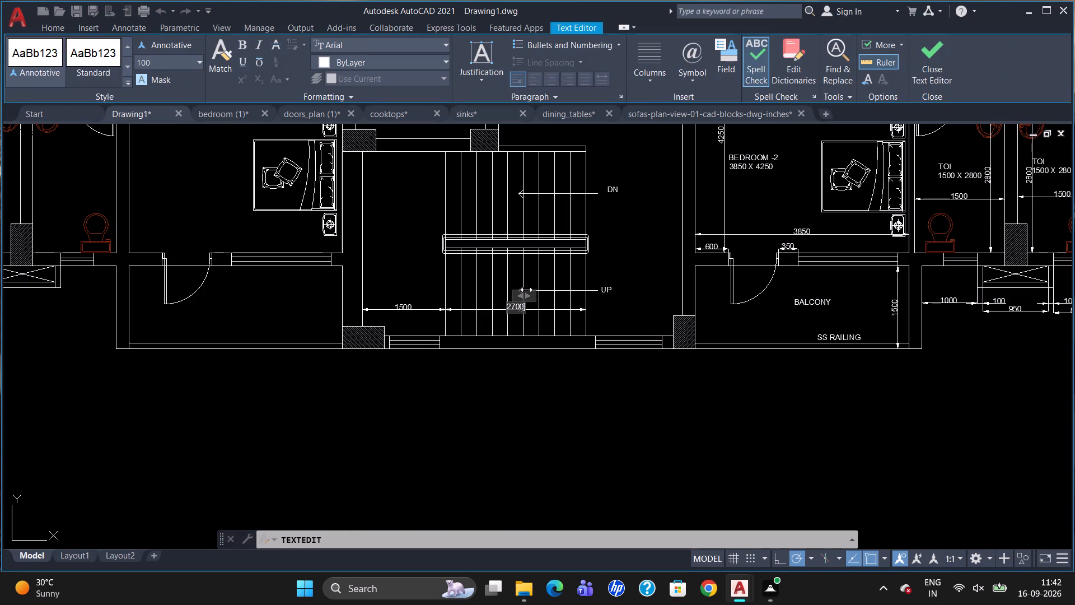
click(556, 403)
key(Escape)
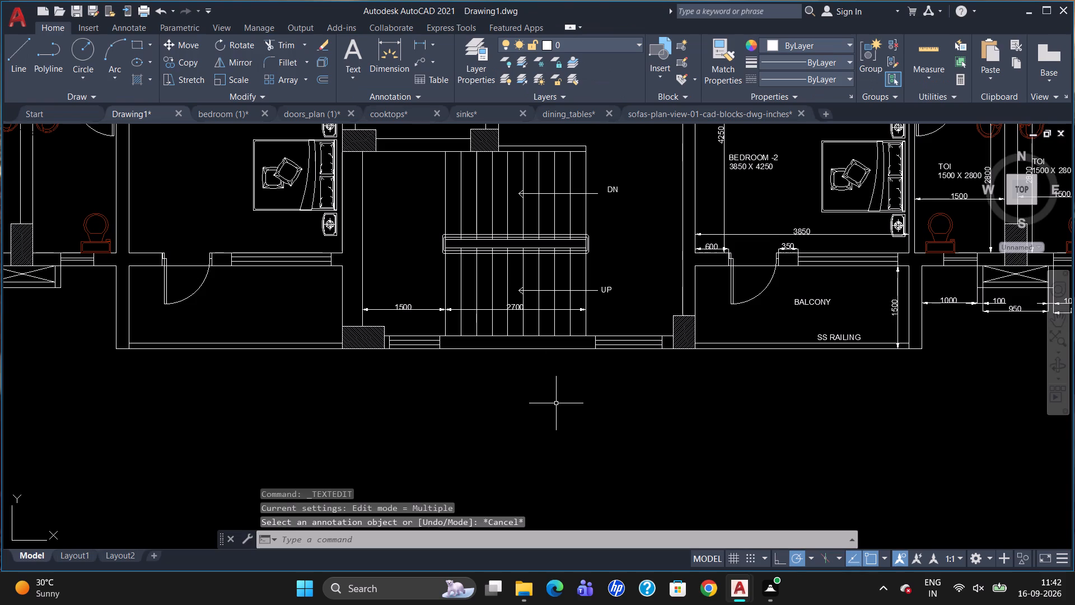
key(space)
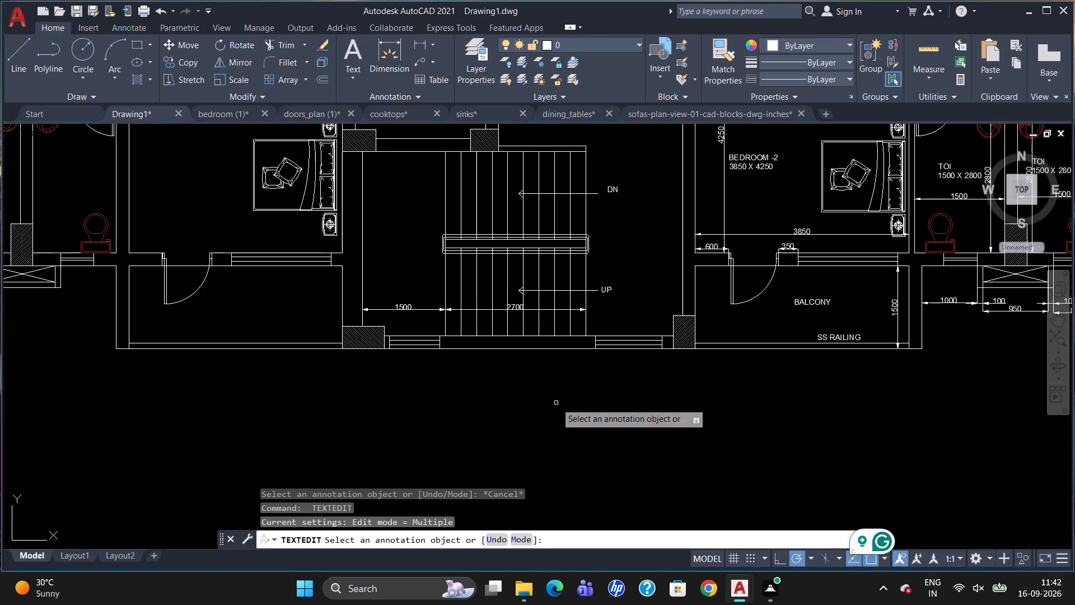
key(Escape)
Add a horizontal linear dimension from the last tread line to the wall on the BEDROOM -2 side, with its text overridden to 1700.
text(DLI)
key(Return)
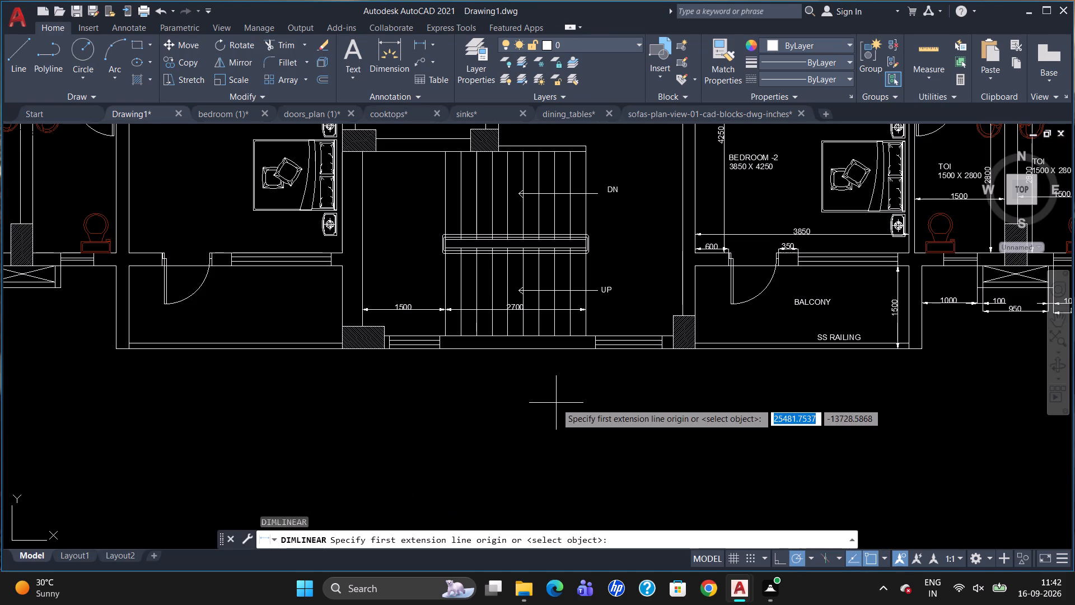
click(585, 309)
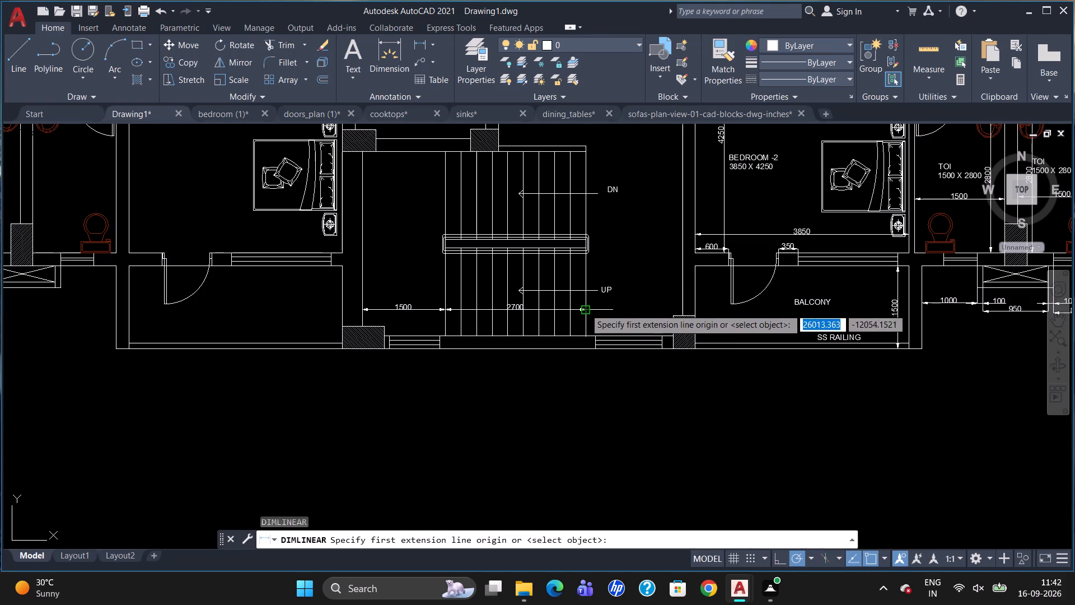
click(683, 310)
click(683, 309)
double_click(635, 306)
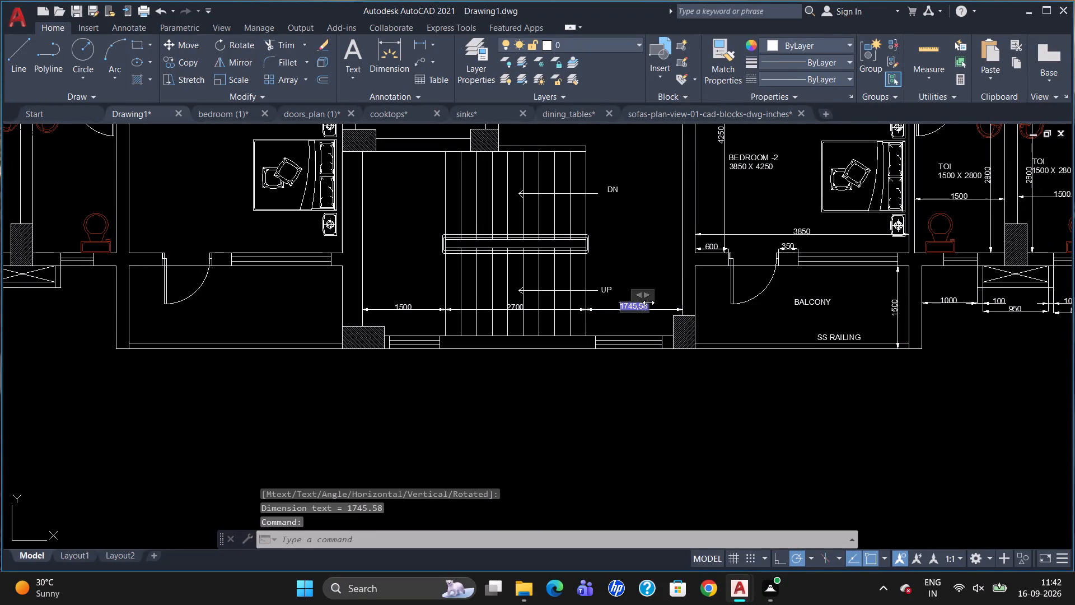
key(Delete)
text(1700)
click(621, 421)
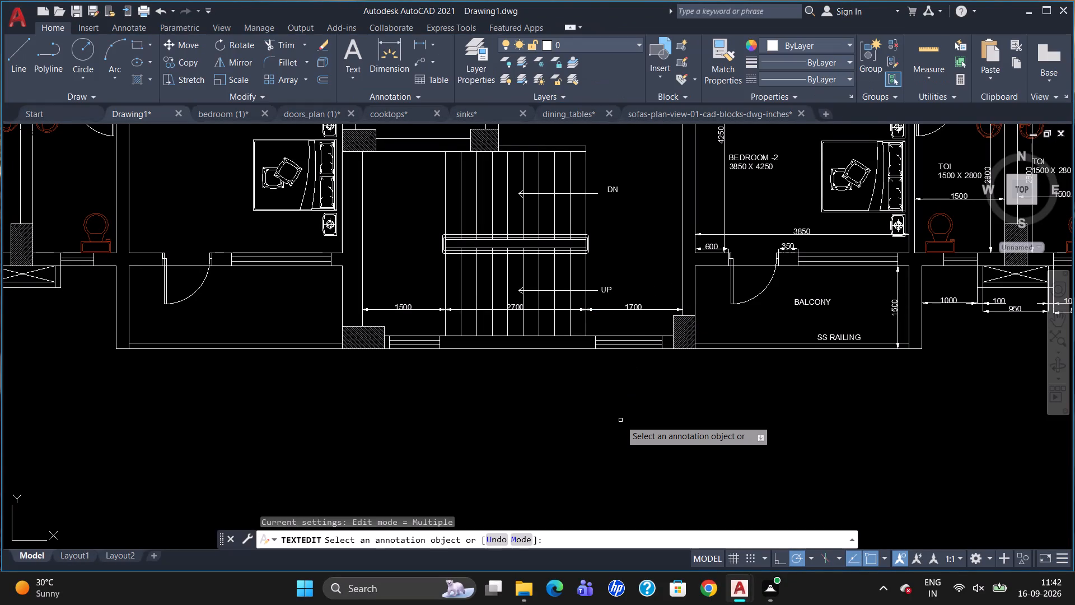
key(Escape)
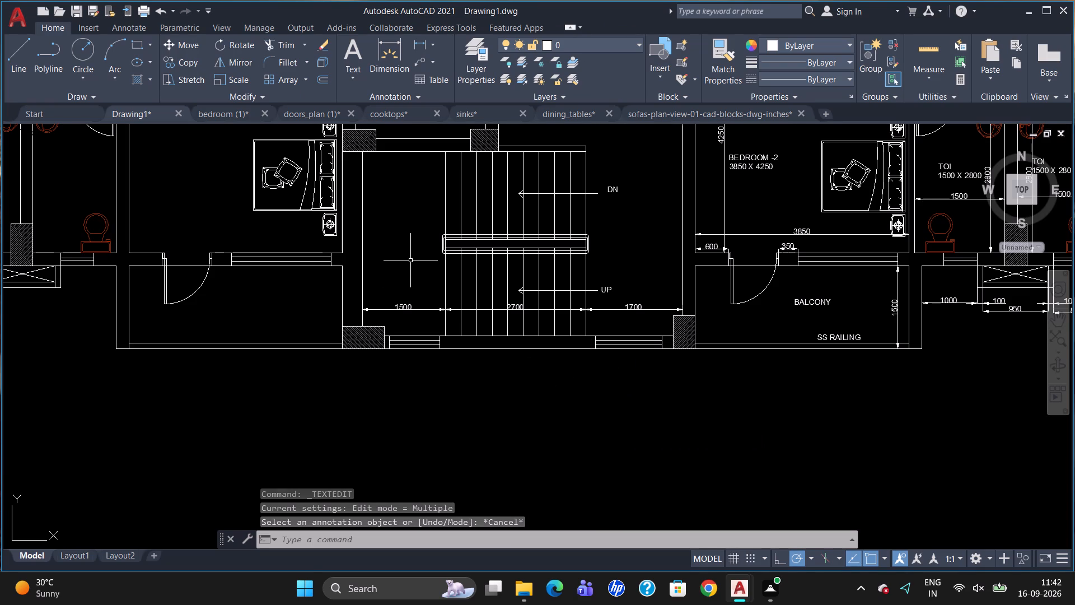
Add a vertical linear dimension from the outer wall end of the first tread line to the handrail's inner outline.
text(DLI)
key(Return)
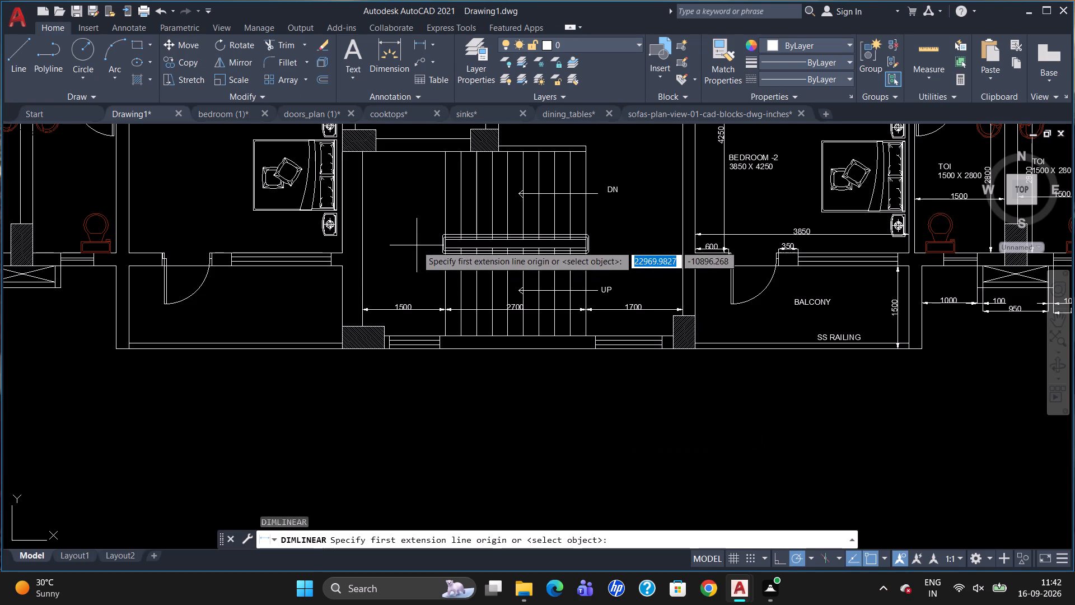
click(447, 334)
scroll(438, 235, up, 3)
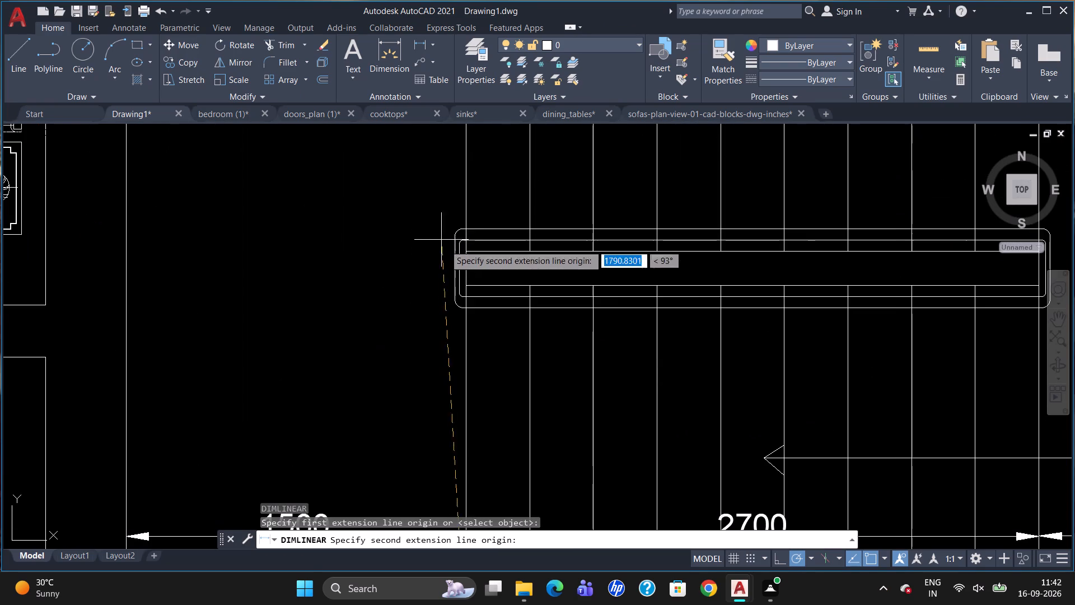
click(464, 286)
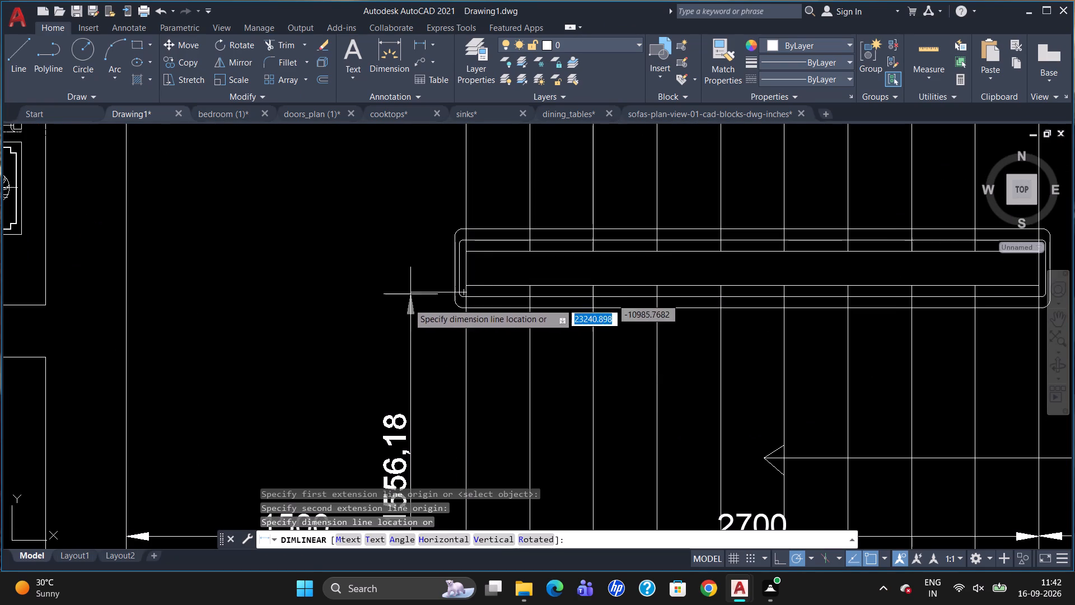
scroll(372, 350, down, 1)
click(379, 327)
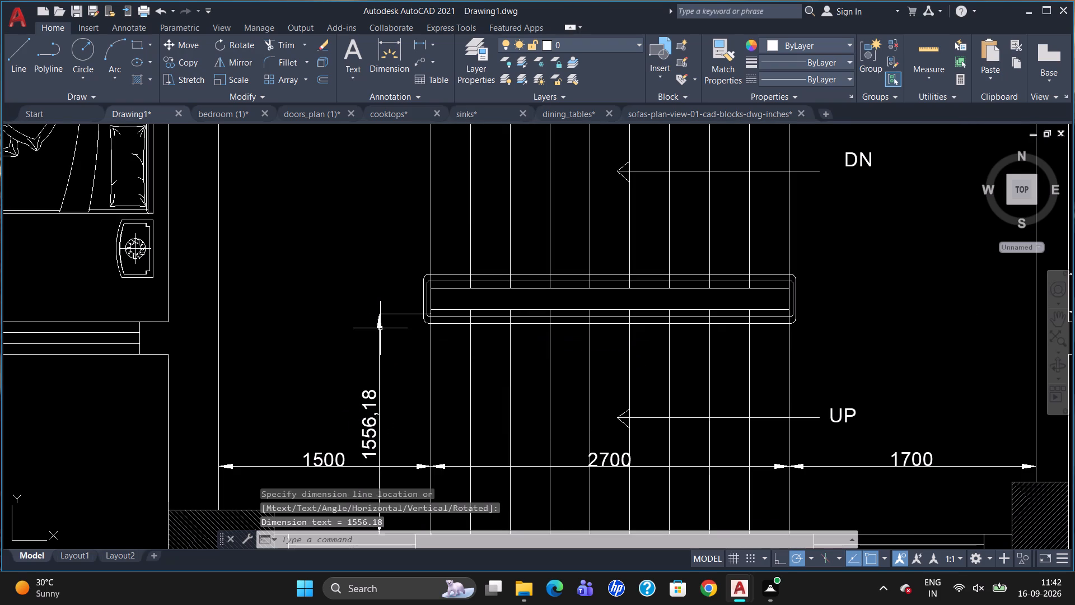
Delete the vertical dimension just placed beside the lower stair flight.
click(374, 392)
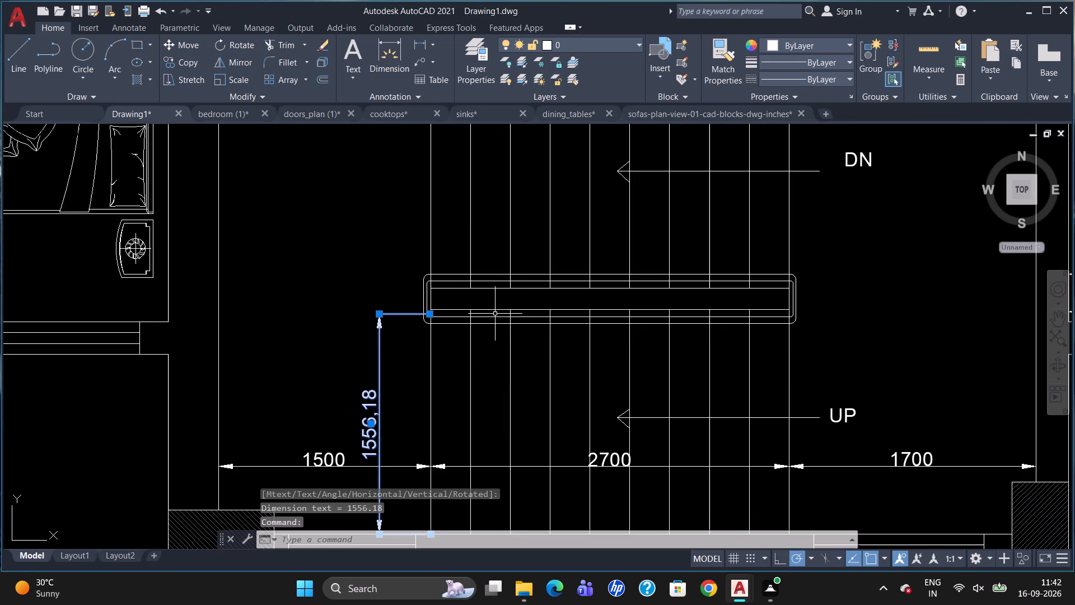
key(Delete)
Add a vertical linear dimension for the lower flight's width, from the central gap's edge to the outer wall, and override its text to 1500.
scroll(554, 210, down, 1)
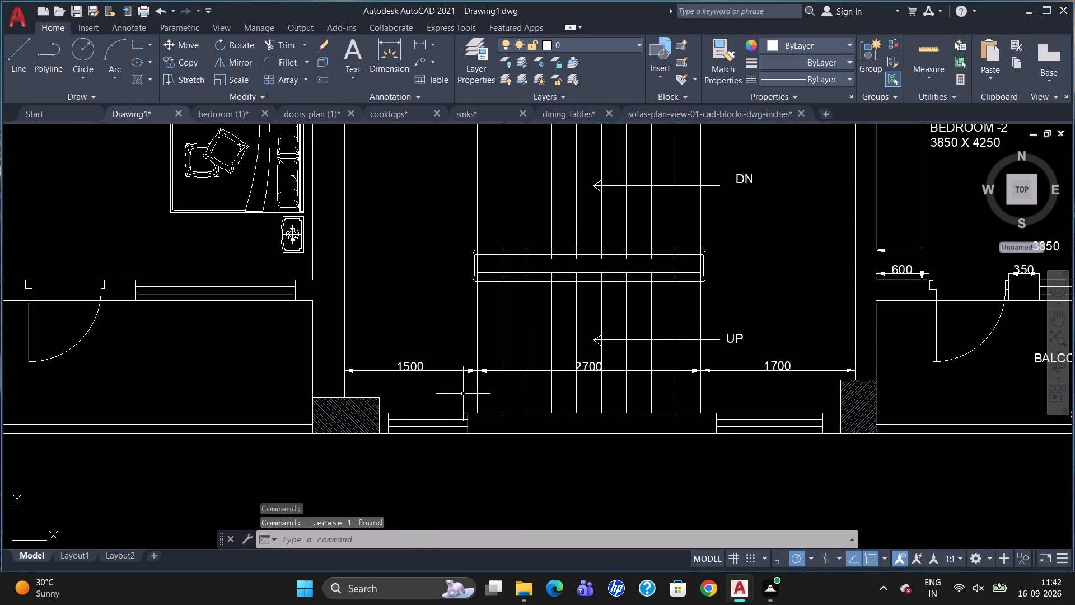
text(DLI)
key(Return)
scroll(488, 286, up, 2)
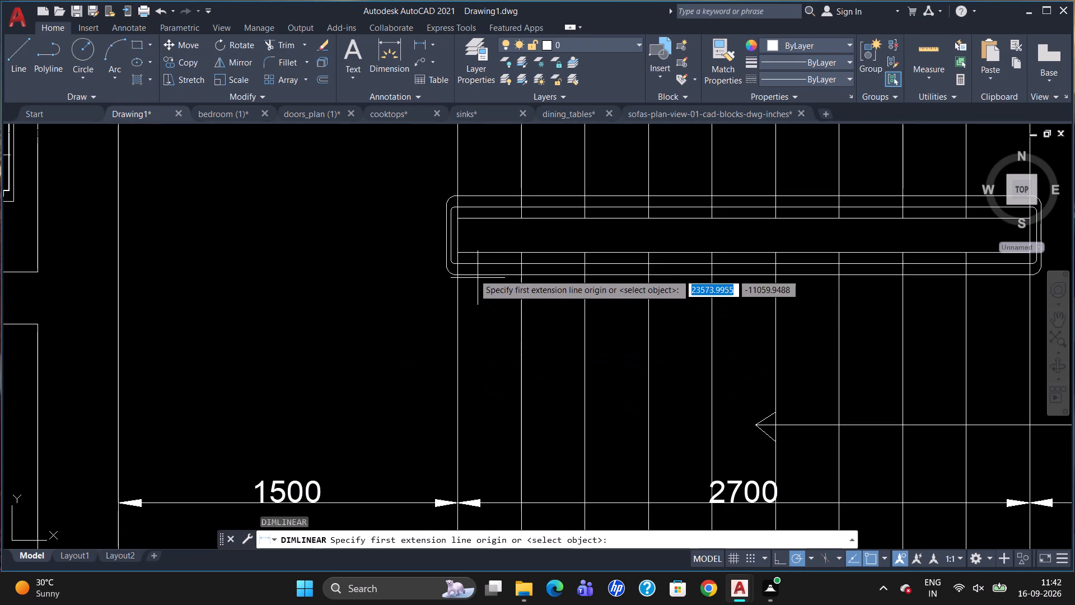
click(455, 249)
scroll(460, 292, down, 2)
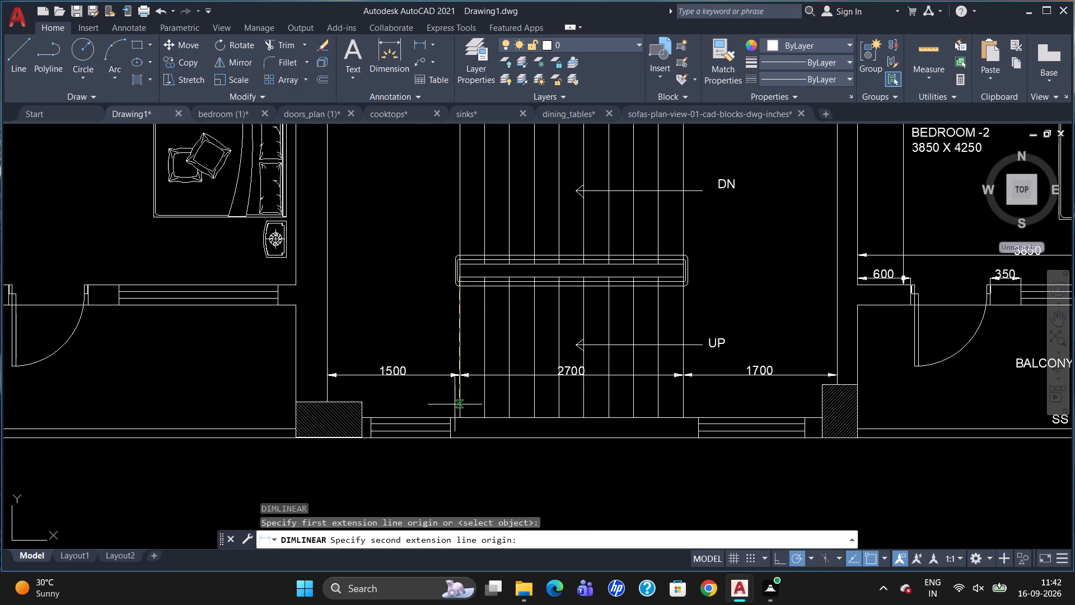
click(459, 414)
click(452, 411)
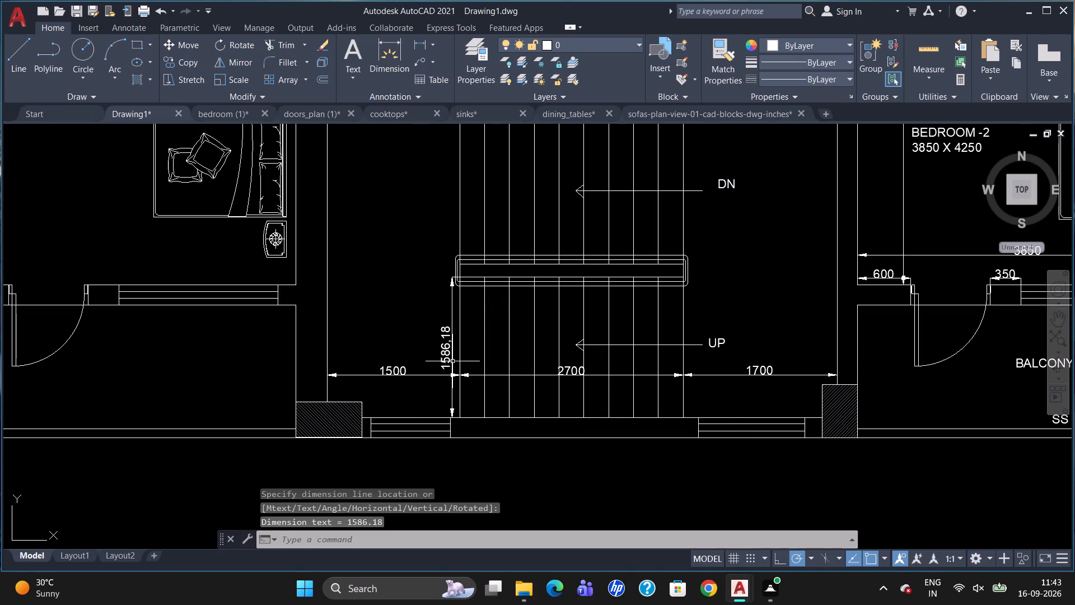
double_click(446, 350)
key(Delete)
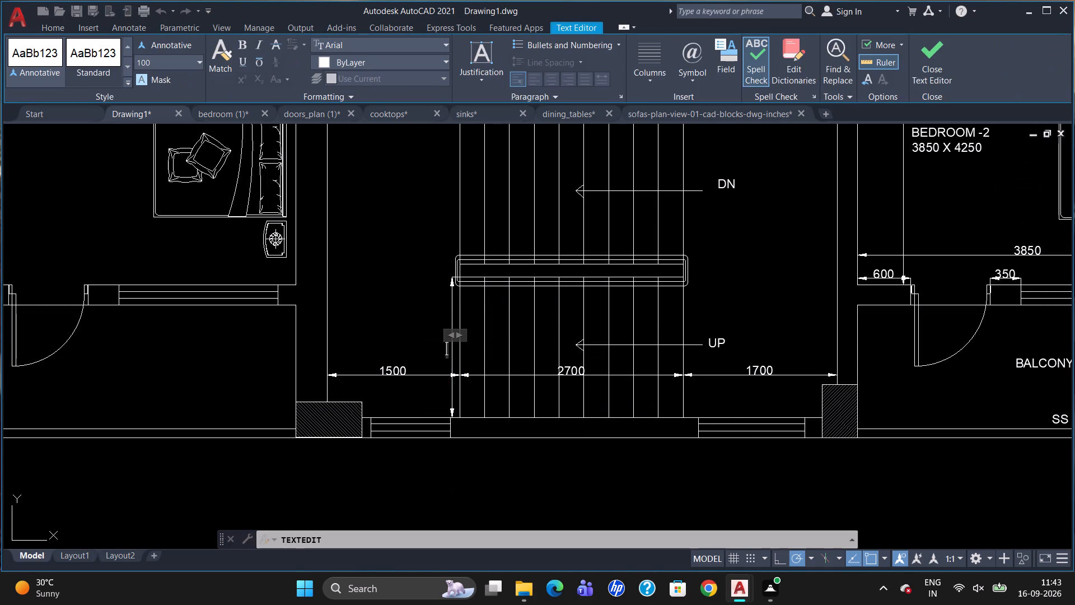
key(1)
text(500)
click(410, 326)
key(Escape)
Add a vertical linear dimension across the gap between the two stair flights, in line with the lower flight's width dimension.
scroll(485, 400, down, 1)
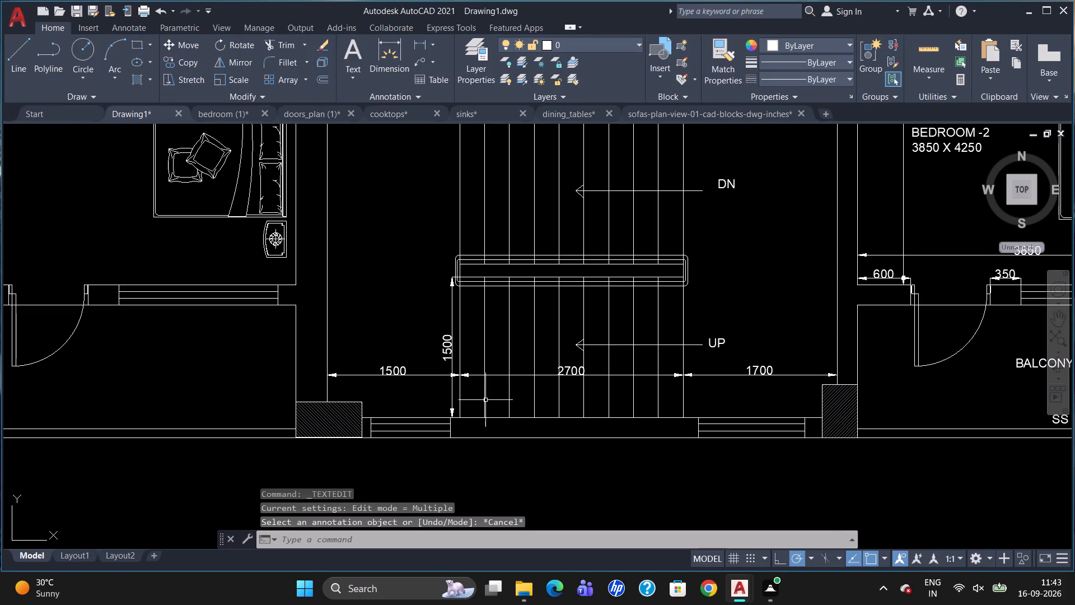
scroll(525, 233, up, 1)
text(DLI)
key(Return)
scroll(424, 371, up, 3)
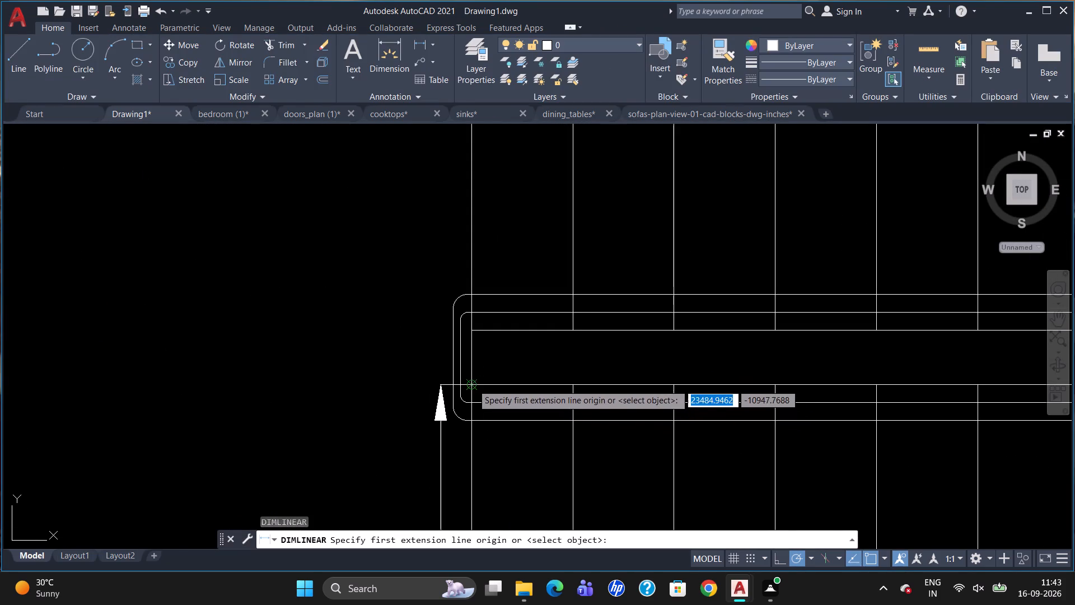
click(471, 384)
click(475, 328)
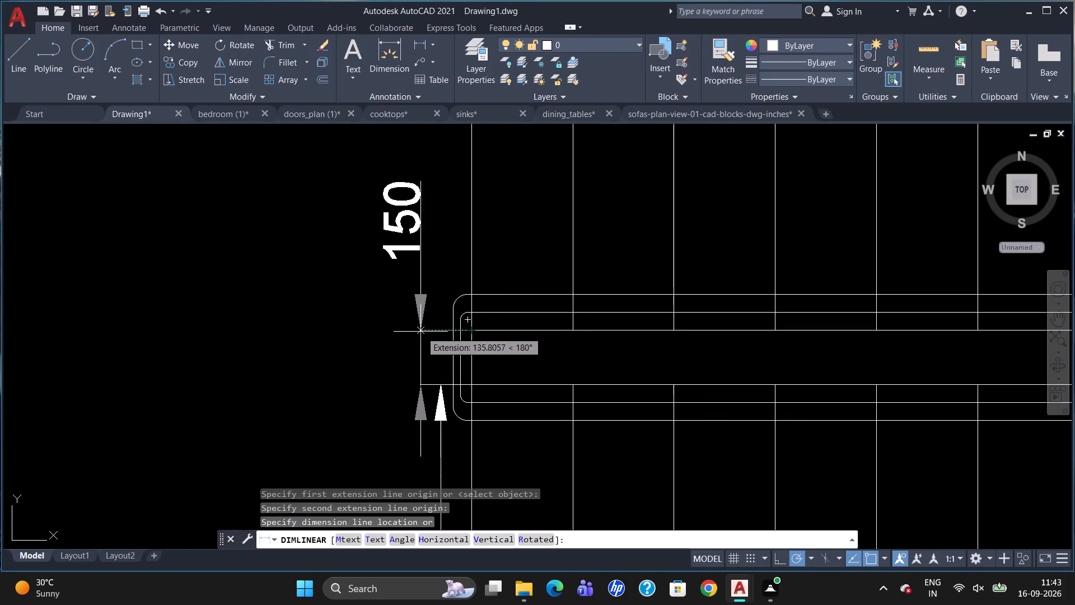
click(441, 325)
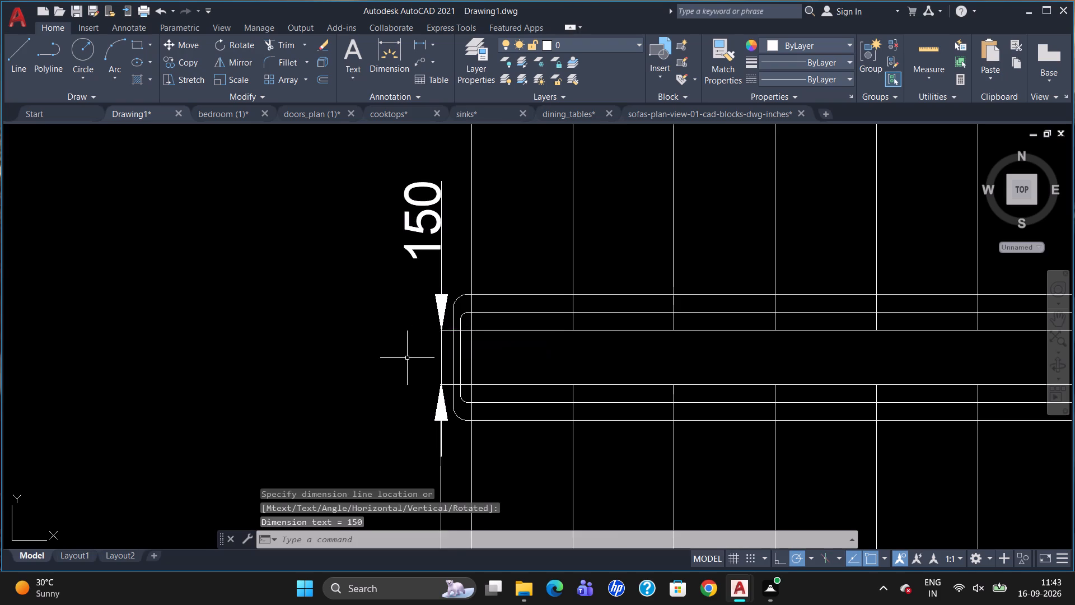
Add a vertical linear dimension for the upper flight's width, in line with the gap dimension, and override its text to 1500.
scroll(408, 371, down, 2)
key(Escape)
text(DLI)
key(Return)
click(433, 358)
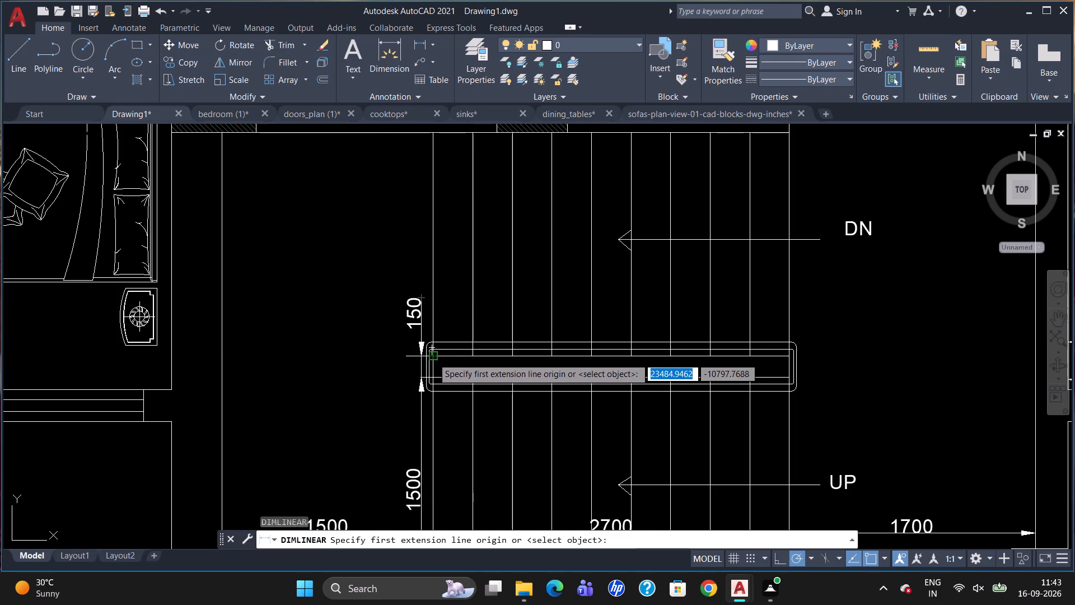
click(434, 129)
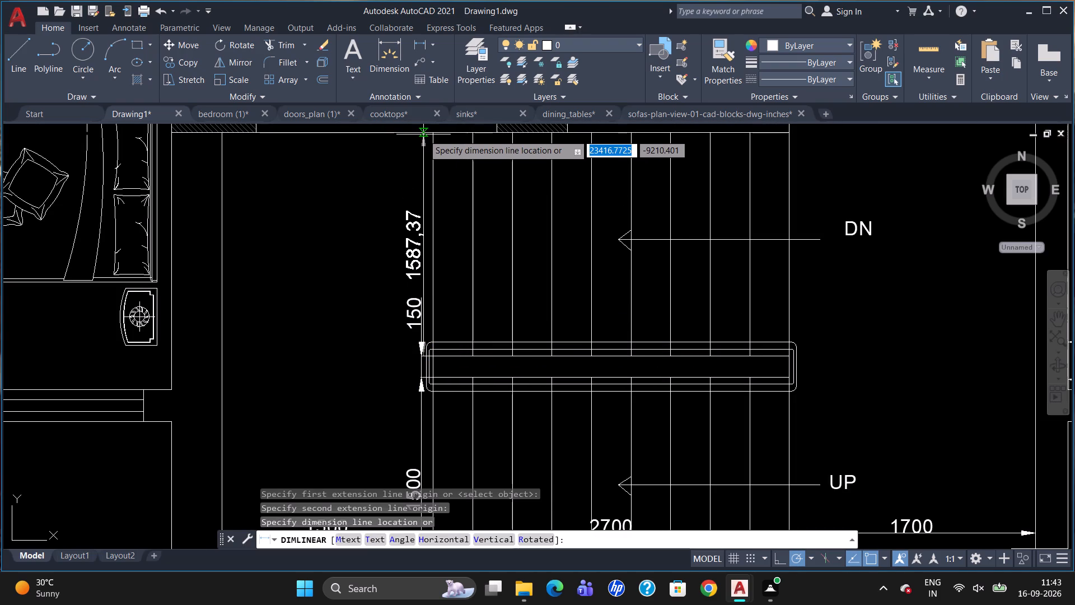
click(420, 130)
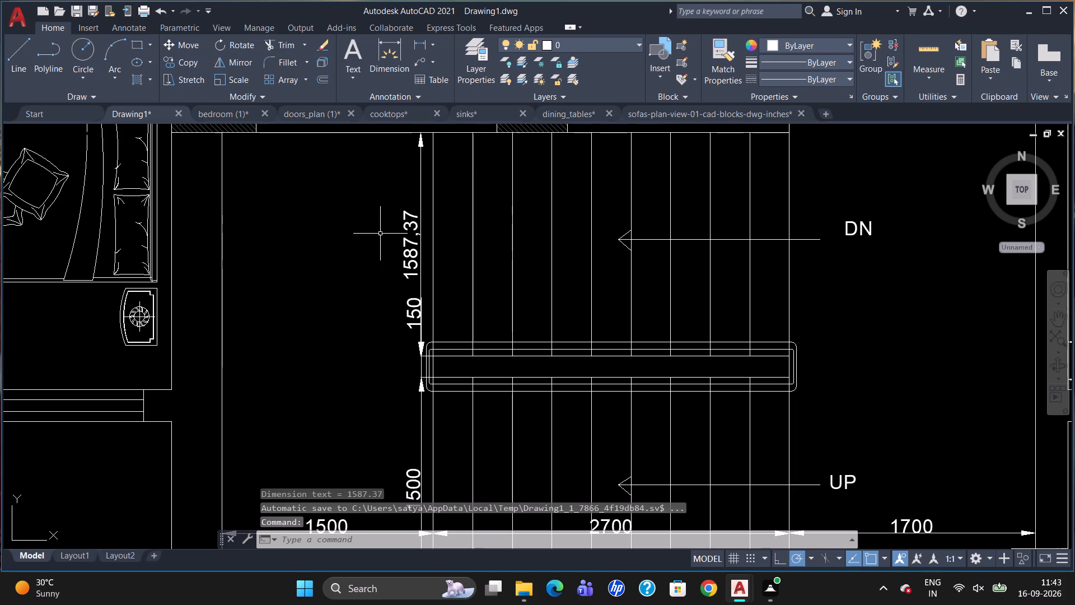
double_click(408, 252)
key(Delete)
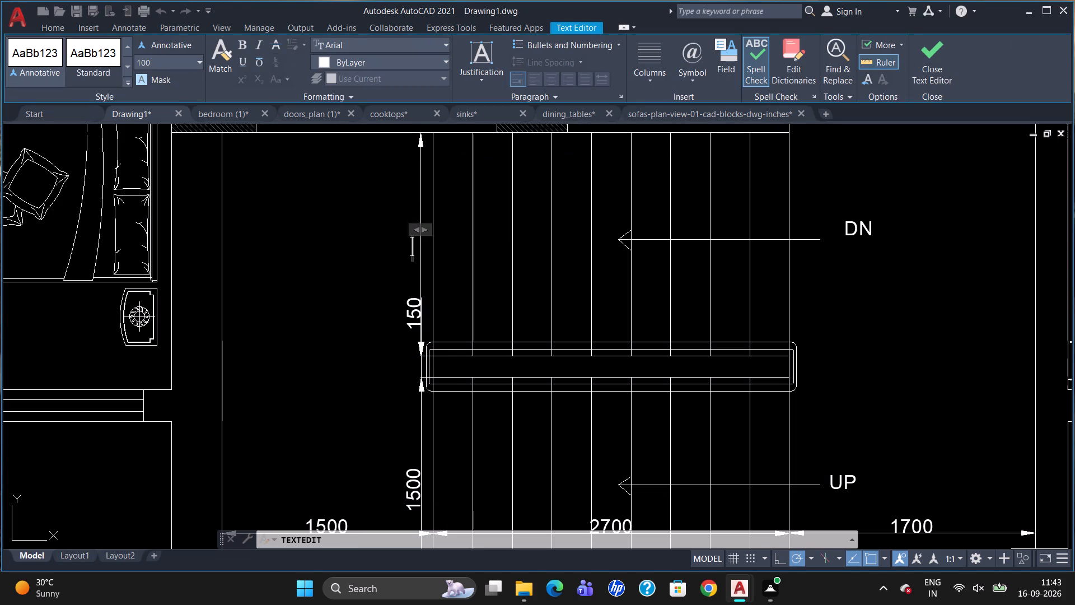
text(1500)
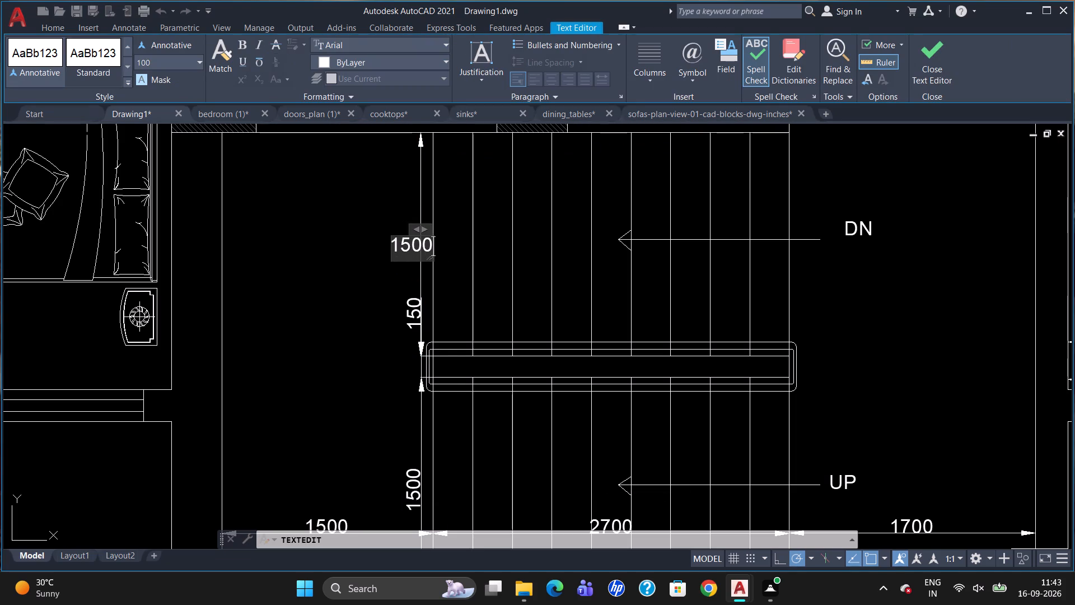
click(359, 317)
key(Escape)
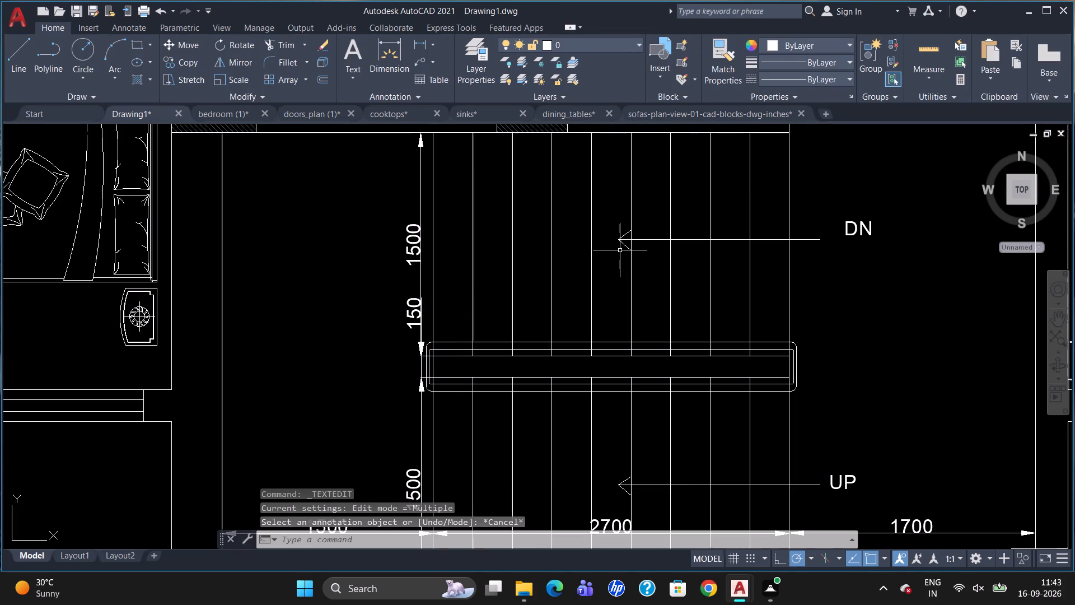
scroll(670, 177, down, 2)
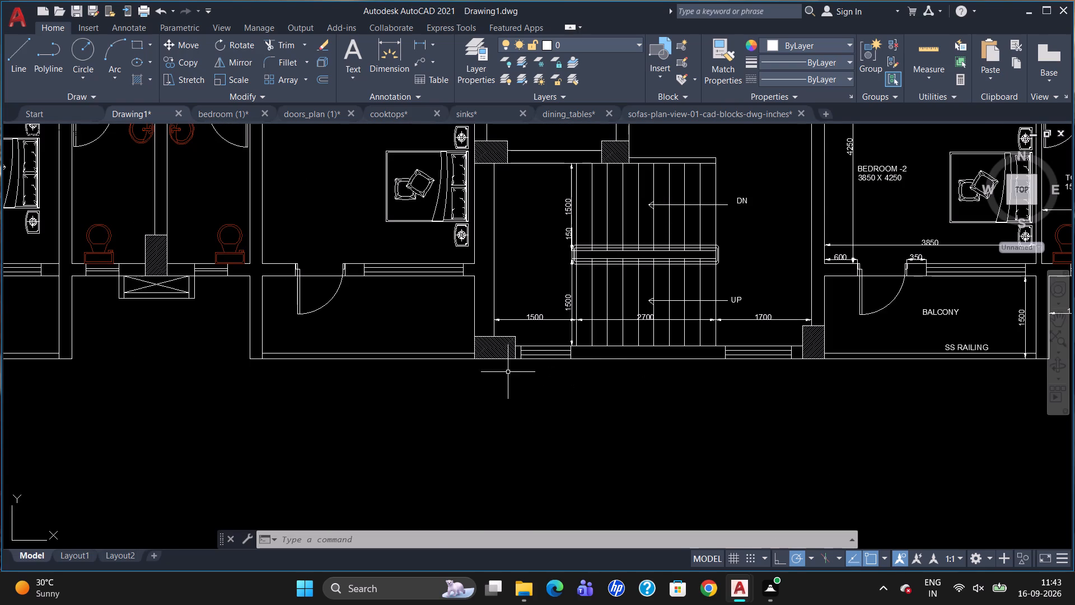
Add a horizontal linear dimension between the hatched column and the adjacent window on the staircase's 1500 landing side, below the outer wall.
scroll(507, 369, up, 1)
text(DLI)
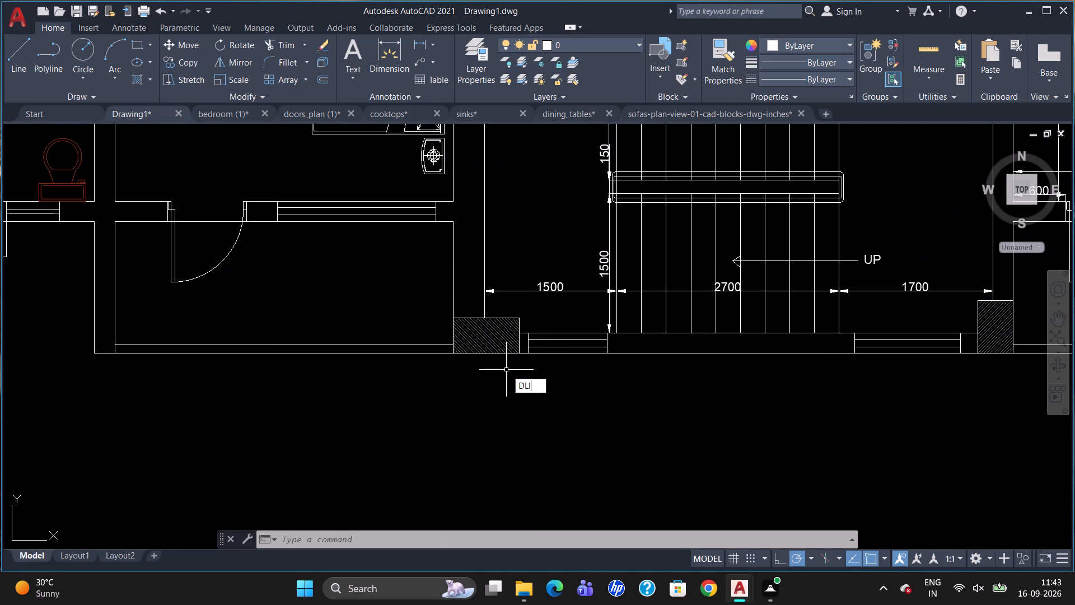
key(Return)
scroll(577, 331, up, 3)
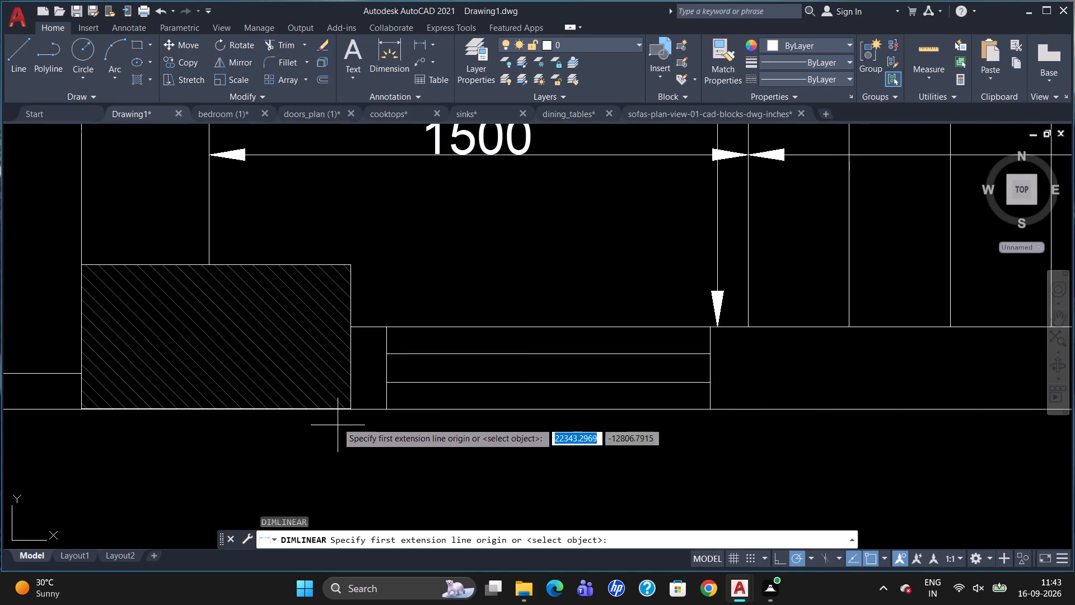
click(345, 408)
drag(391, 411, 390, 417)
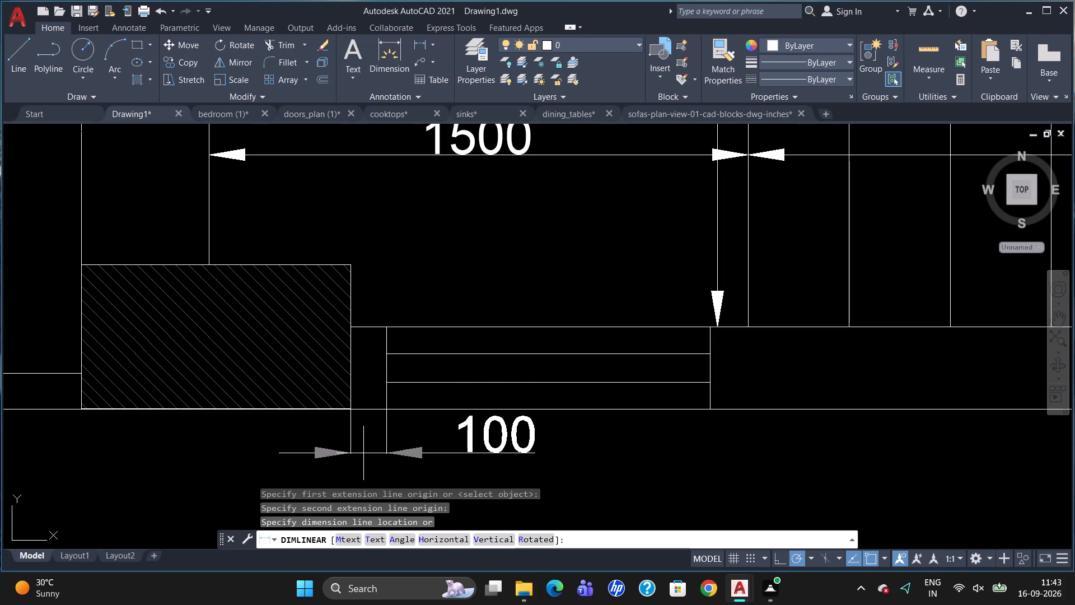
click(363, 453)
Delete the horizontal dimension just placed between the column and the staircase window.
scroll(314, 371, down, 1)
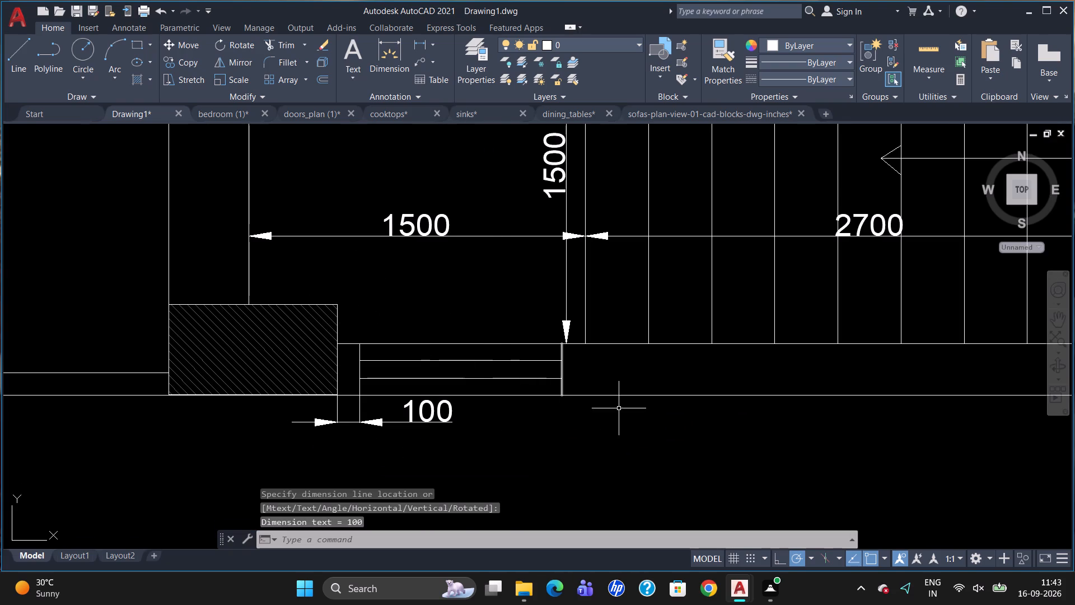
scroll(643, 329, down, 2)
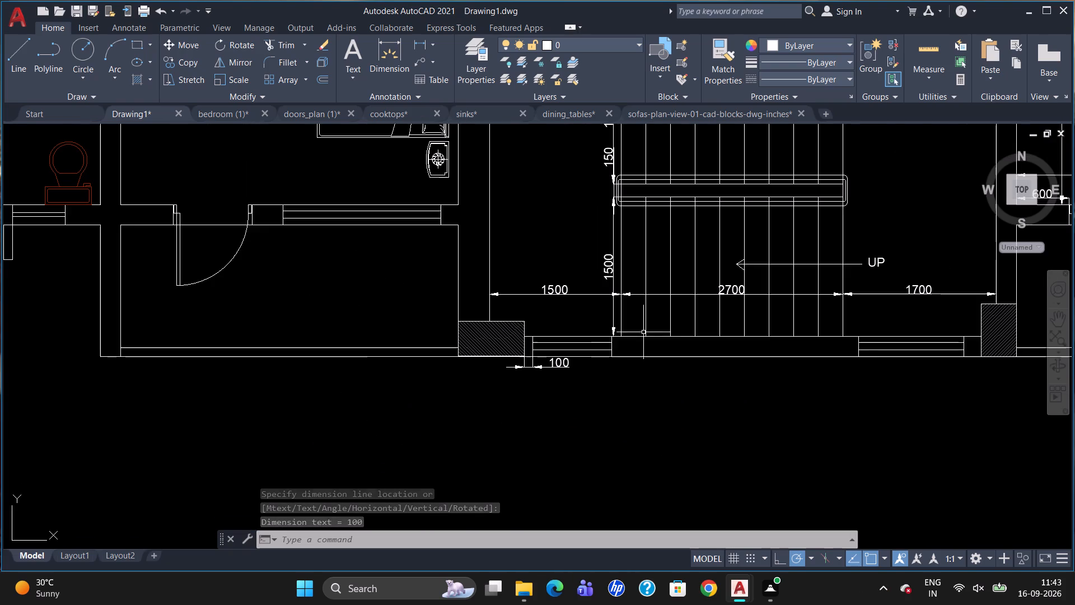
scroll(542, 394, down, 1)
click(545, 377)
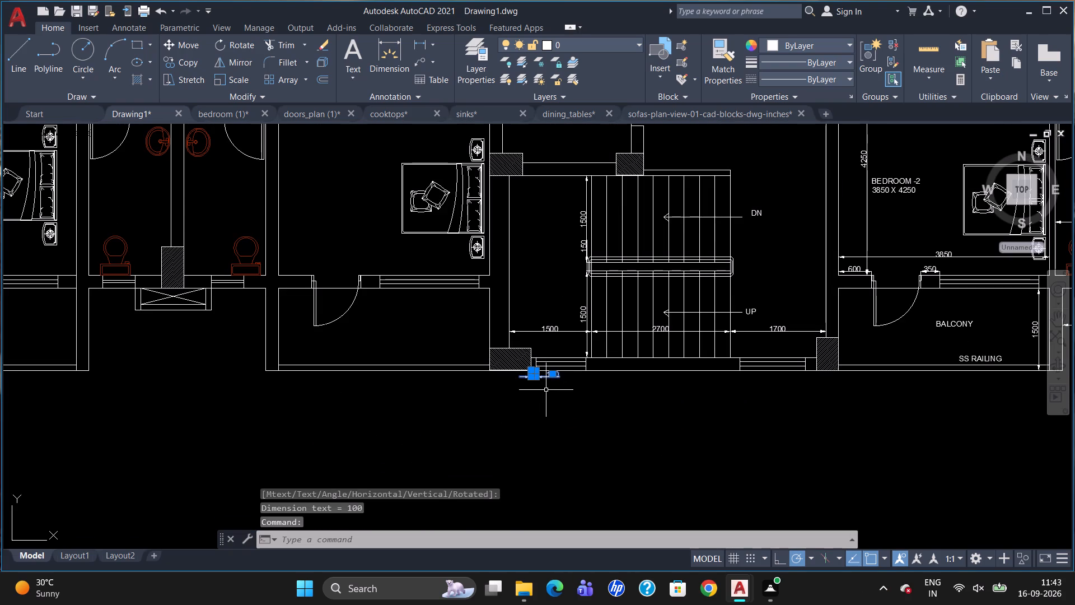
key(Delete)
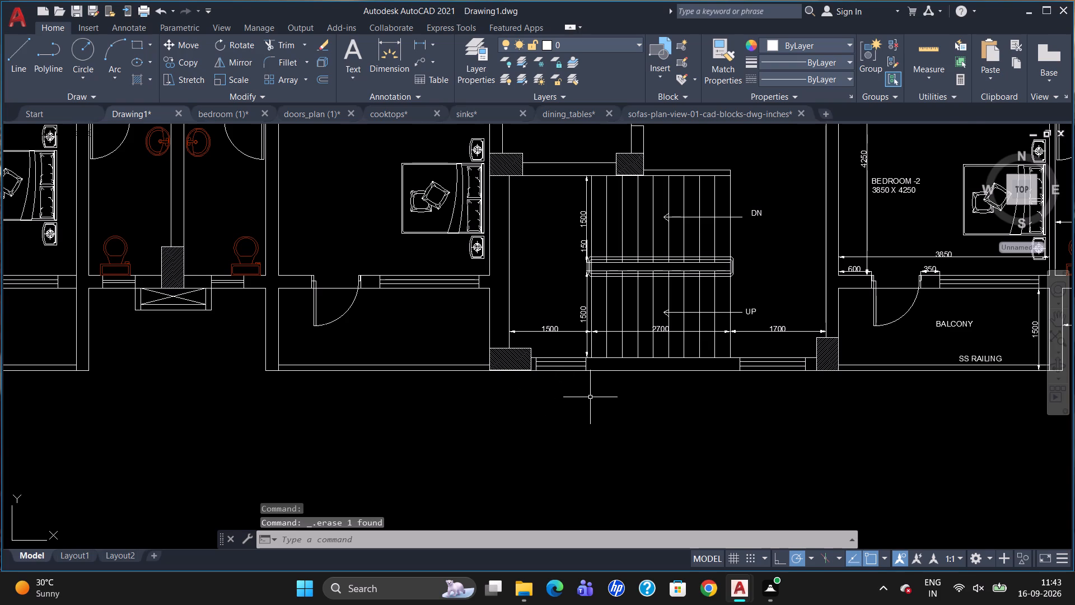
Draw a line outline 900 wide and projecting 600 outward from the outer wall at the staircase window on the 1500 landing side.
scroll(590, 398, up, 2)
key(l)
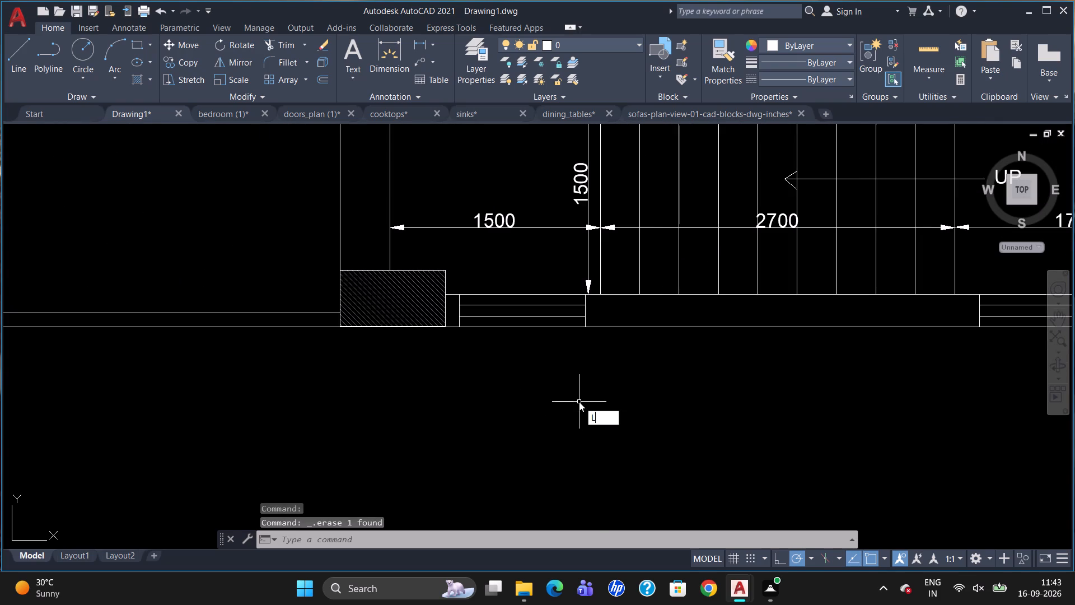
key(Return)
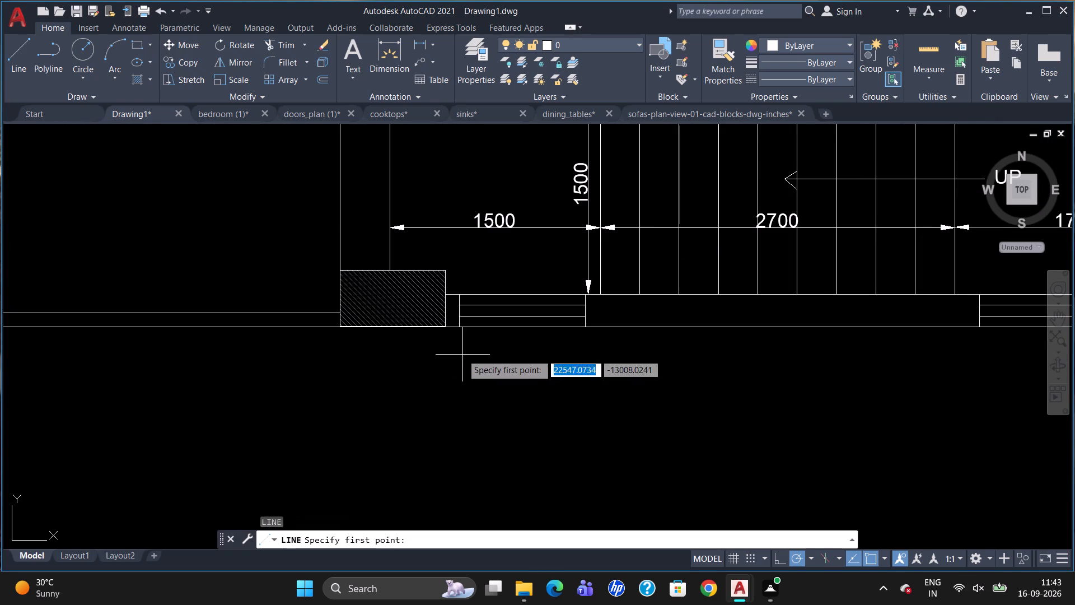
click(461, 330)
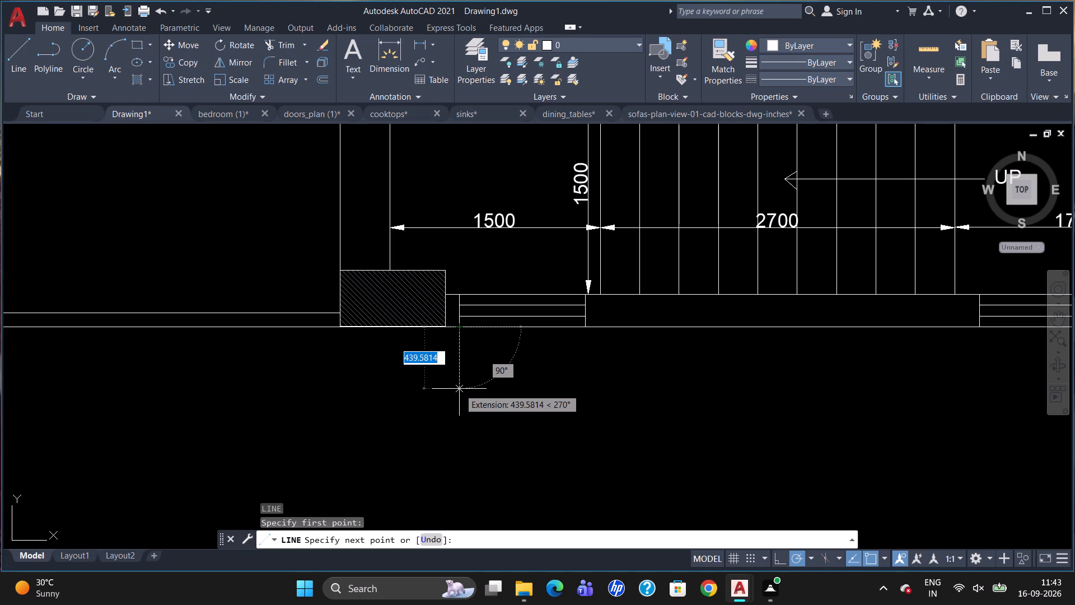
text(600)
key(Return)
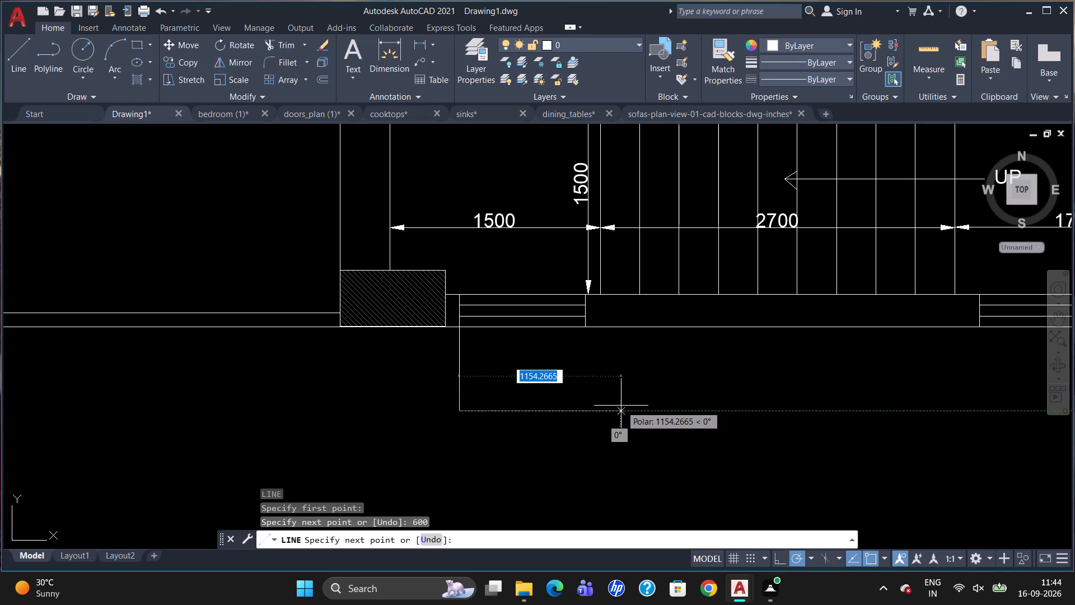
key(8)
key(BackSpace)
text(900)
key(Return)
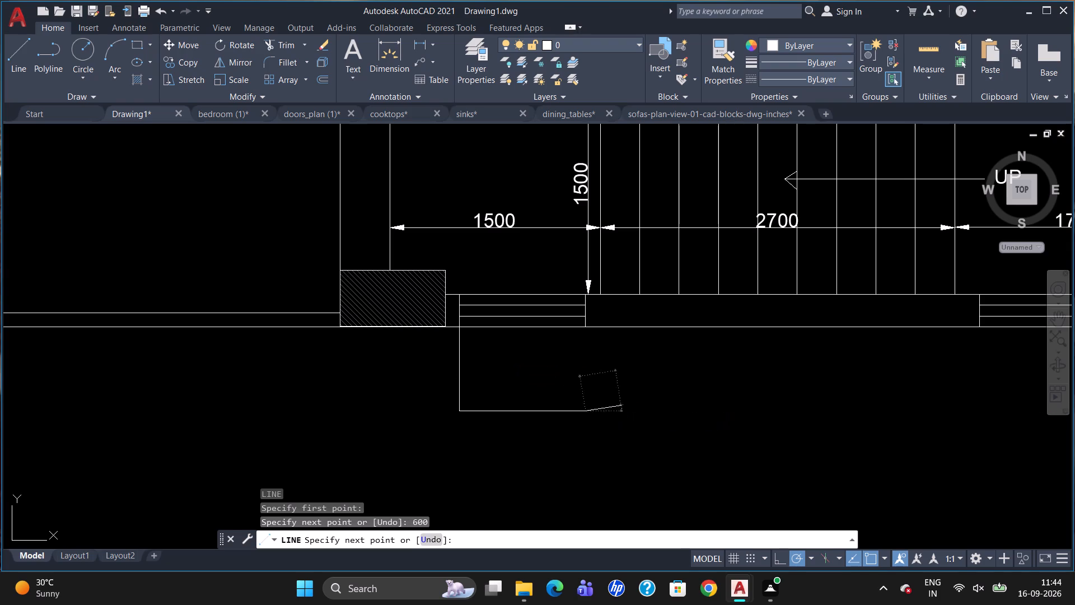
click(588, 325)
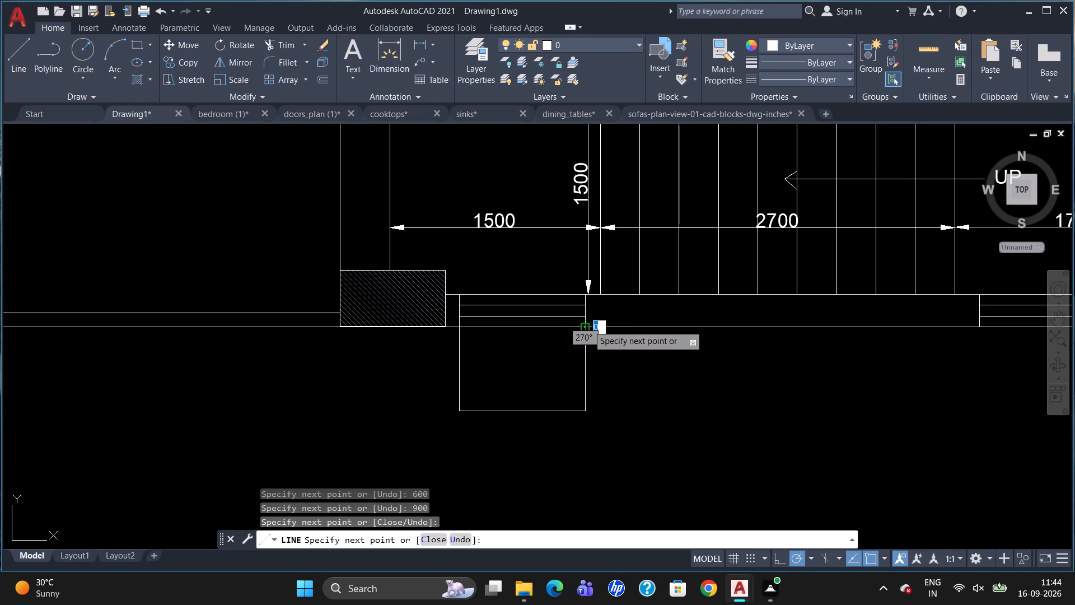
key(Escape)
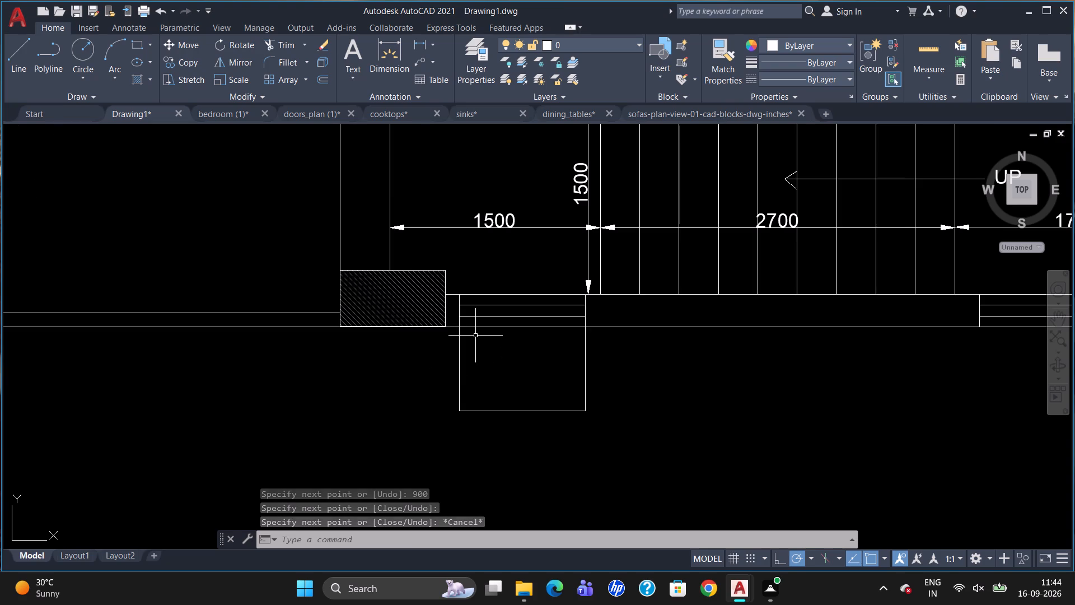
Draw a line outline 1200 wide and projecting 600 outward from the outer wall at the staircase window on the 1700 side.
scroll(475, 336, down, 1)
scroll(570, 259, down, 2)
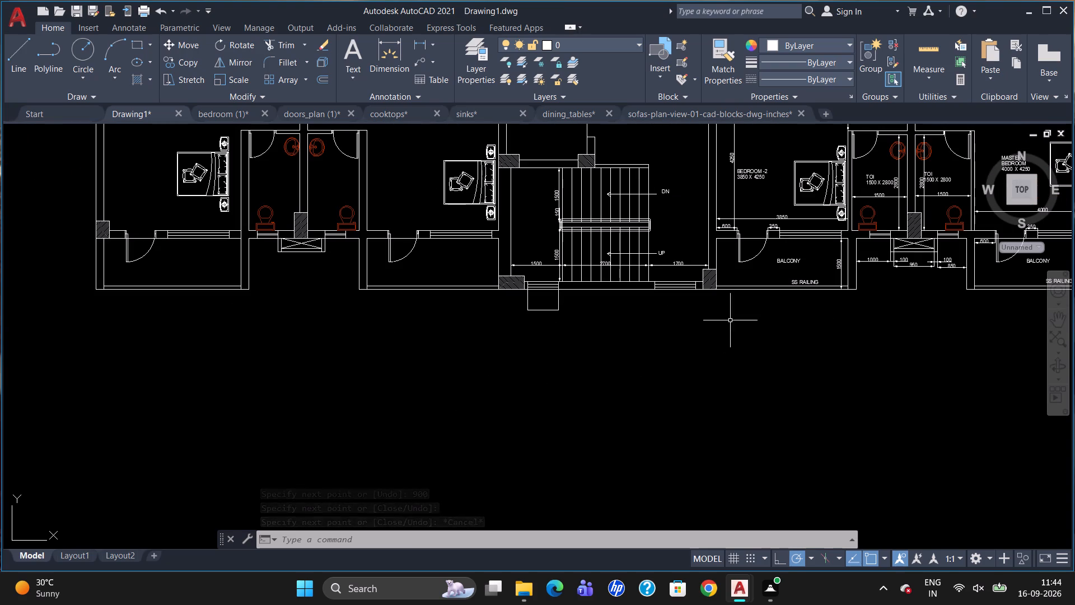
scroll(723, 317, up, 1)
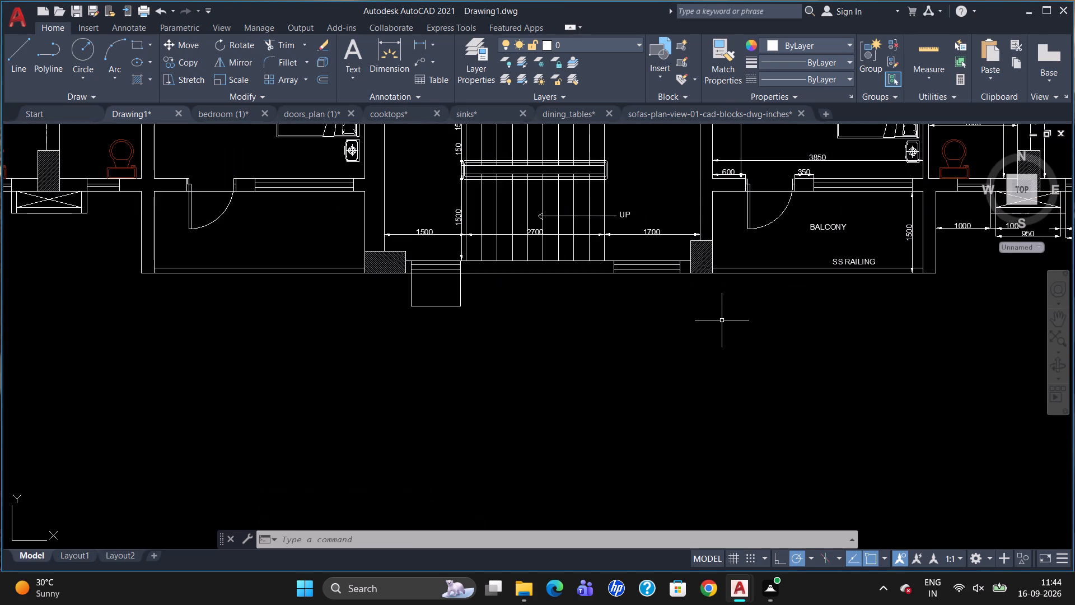
key(l)
key(Return)
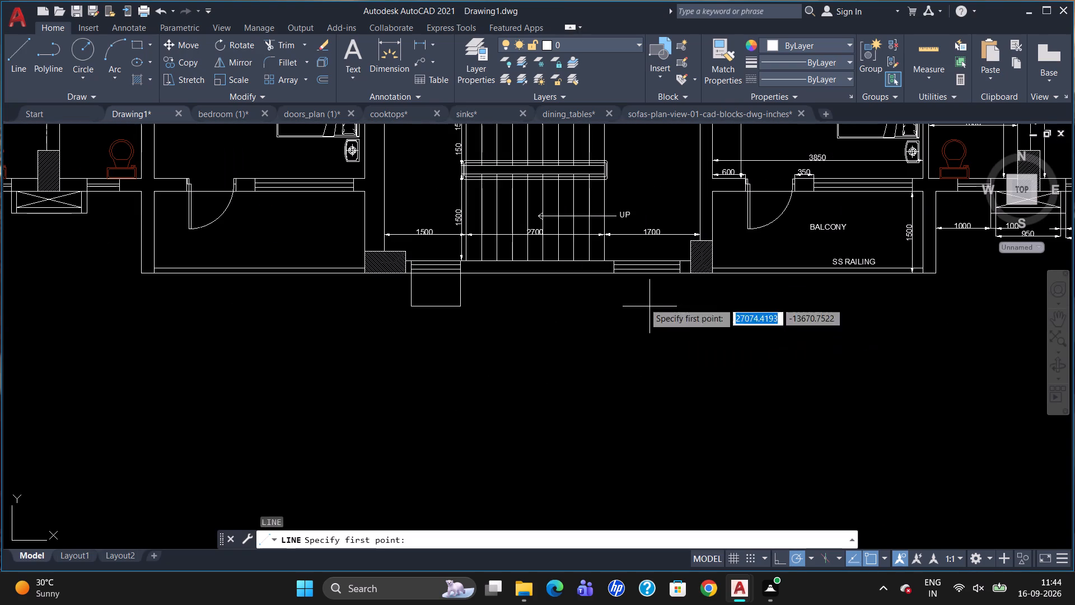
drag(613, 273, 612, 280)
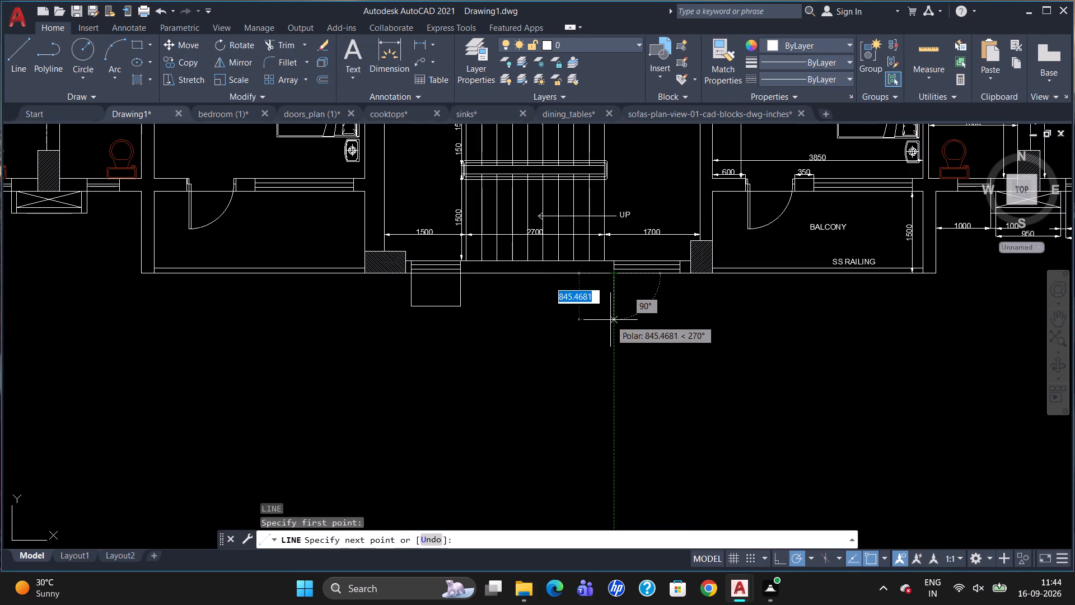
text(600)
key(Return)
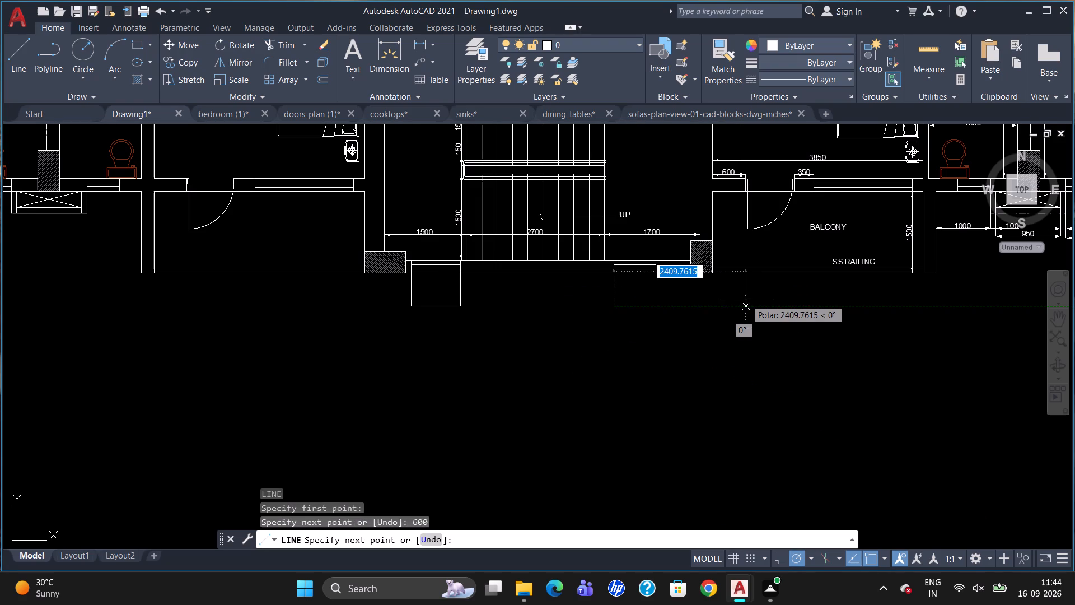
text(1200)
key(Return)
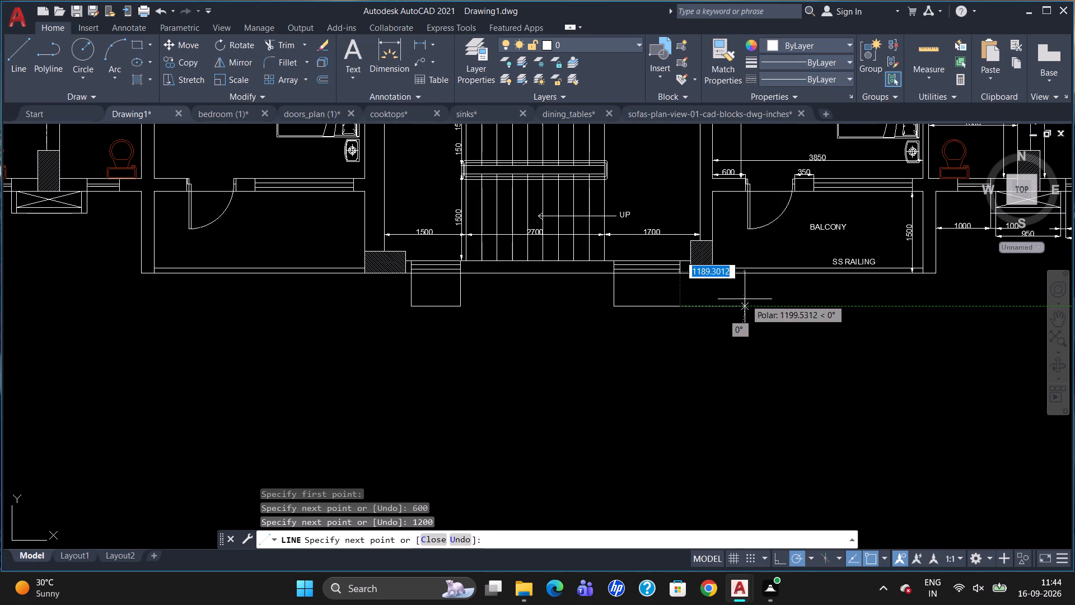
scroll(694, 271, up, 3)
click(655, 272)
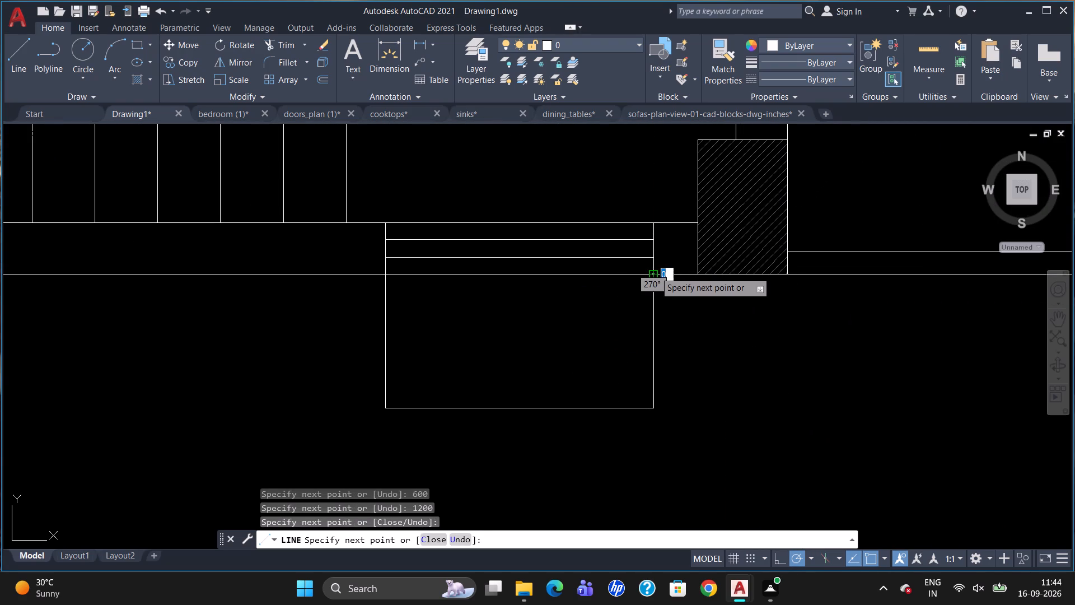
key(Escape)
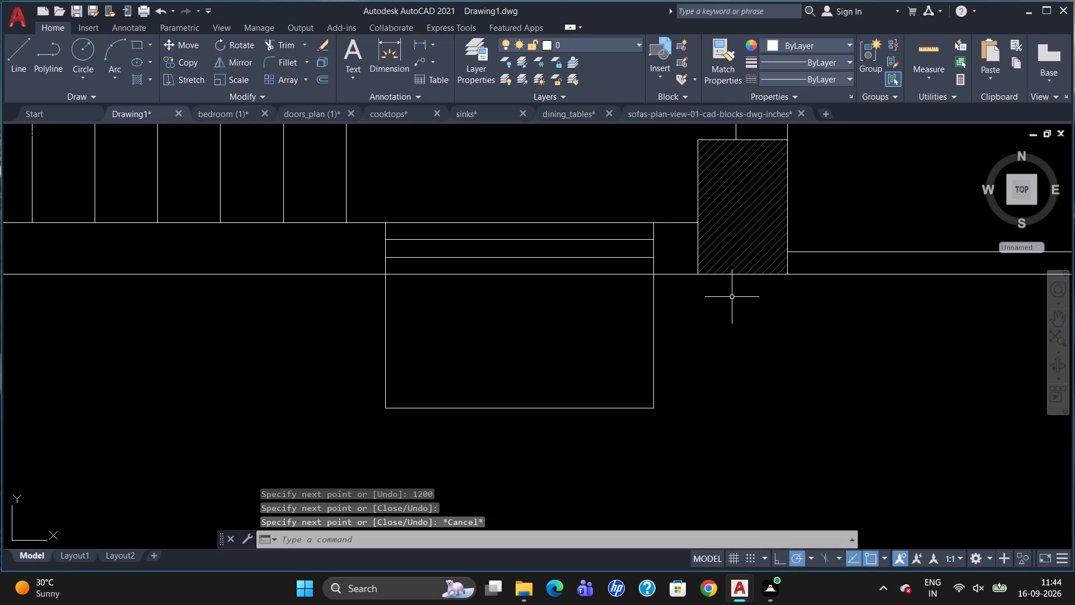
Add the multiline text CHAJJA with height 100 inside the 1200-wide projection near its outer edge, saving the text.
scroll(764, 342, down, 1)
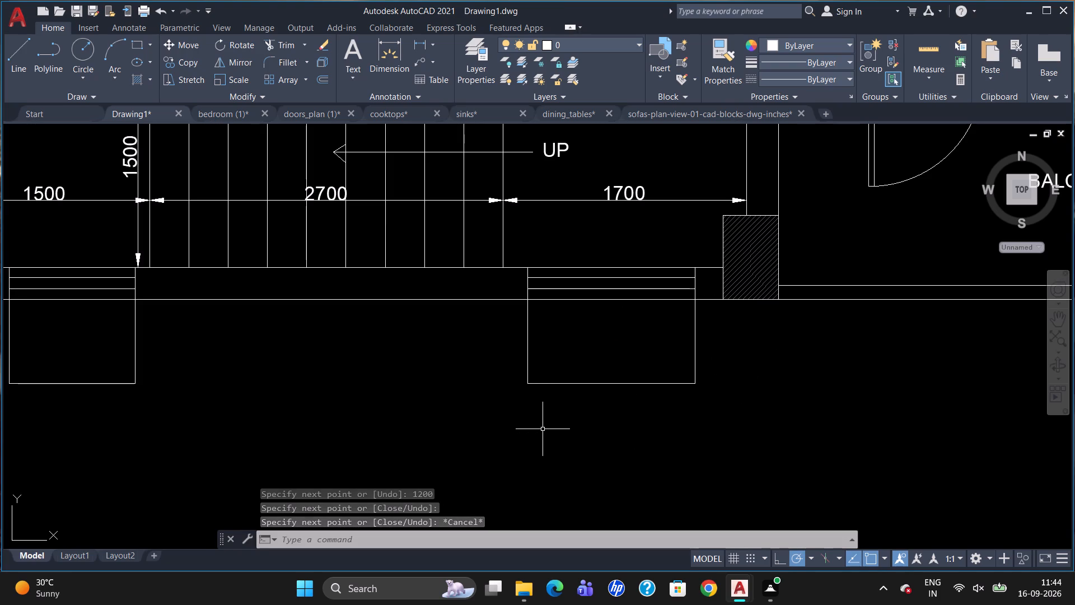
key(t)
key(Return)
scroll(575, 343, up, 1)
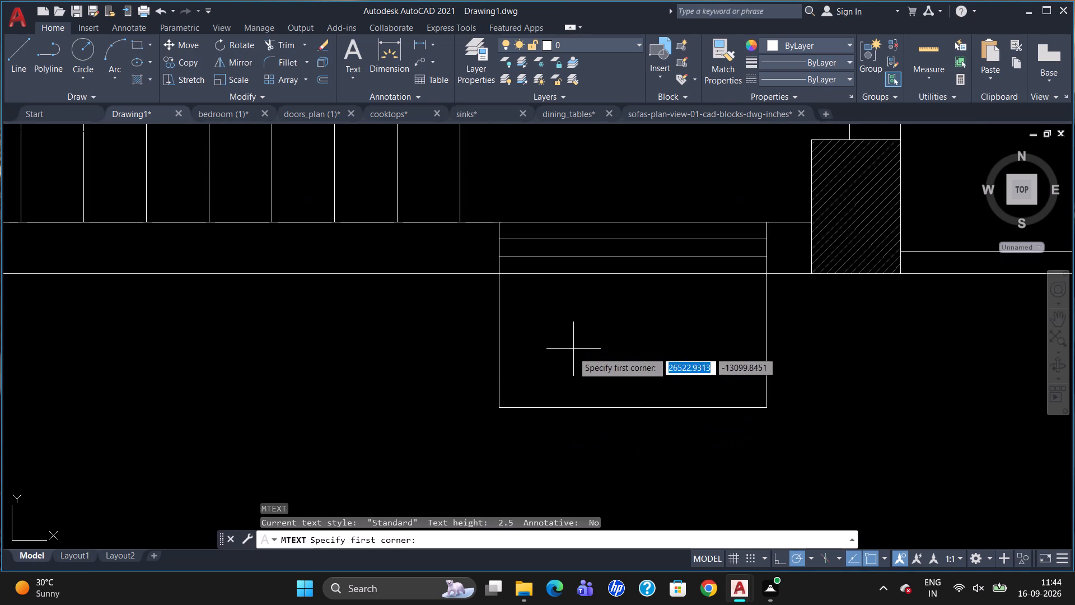
drag(560, 386, 562, 391)
click(707, 402)
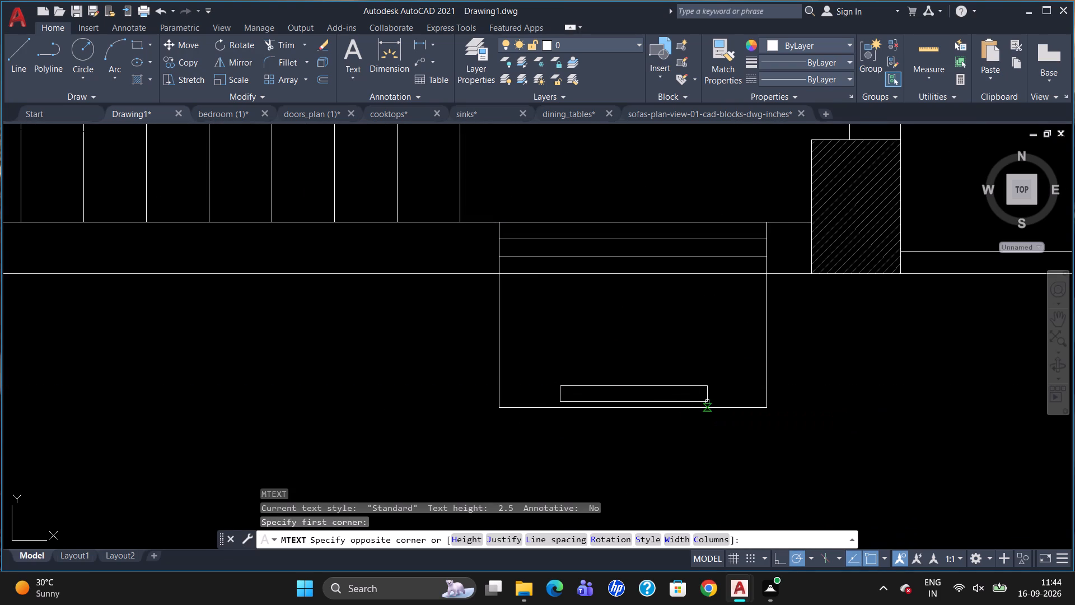
click(169, 58)
key(BackSpace)
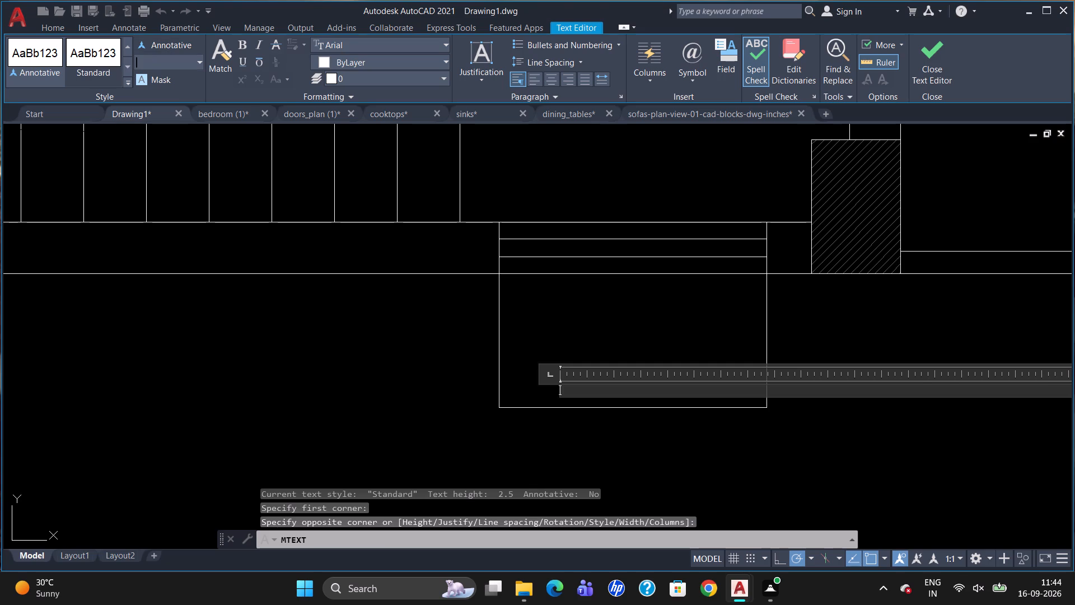
text(100)
key(Return)
text(CHAJJA)
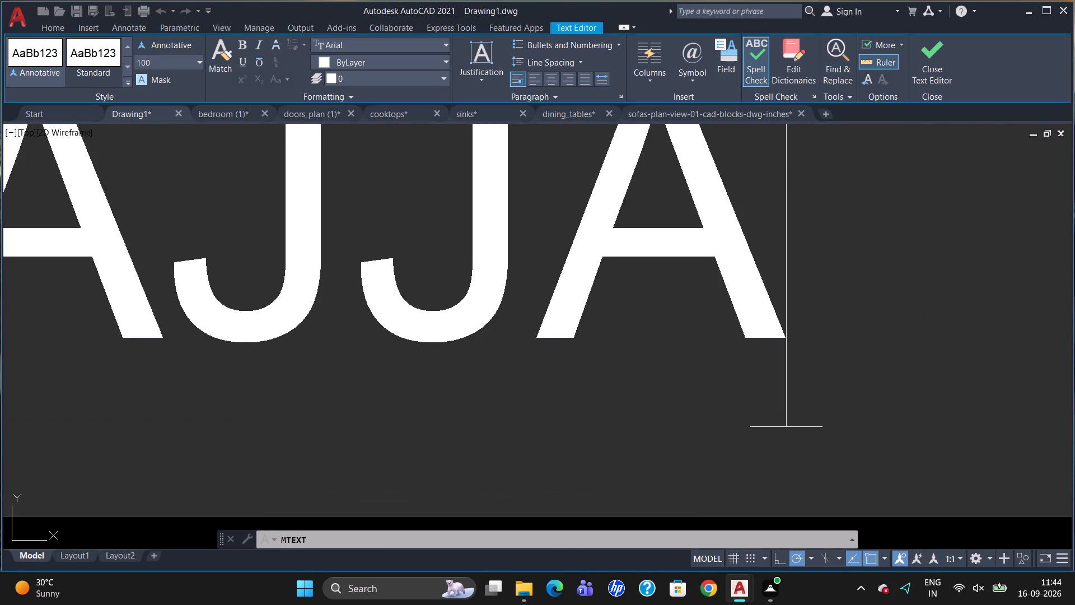
key(Escape)
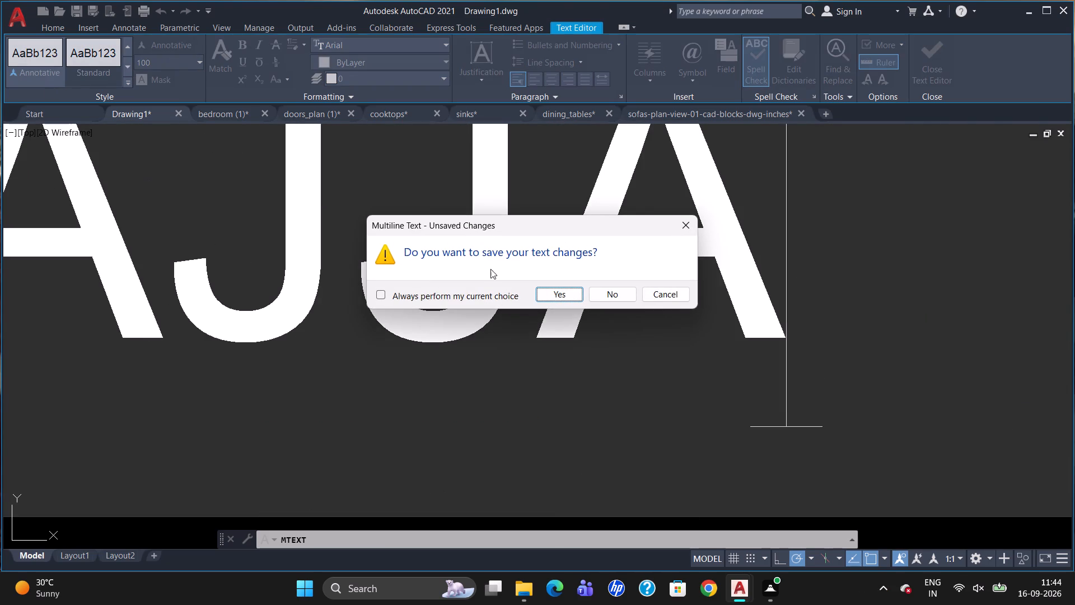
click(541, 294)
Move the CHAJJA label slightly inward so it sits clear of the projection's outer edge.
scroll(700, 307, down, 2)
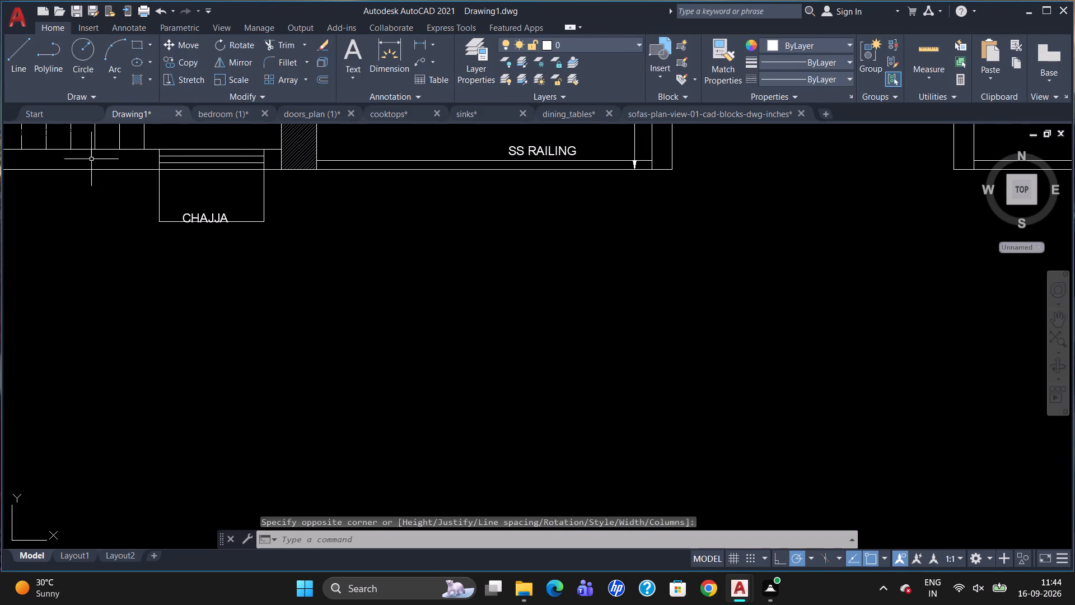
scroll(91, 159, up, 3)
click(468, 388)
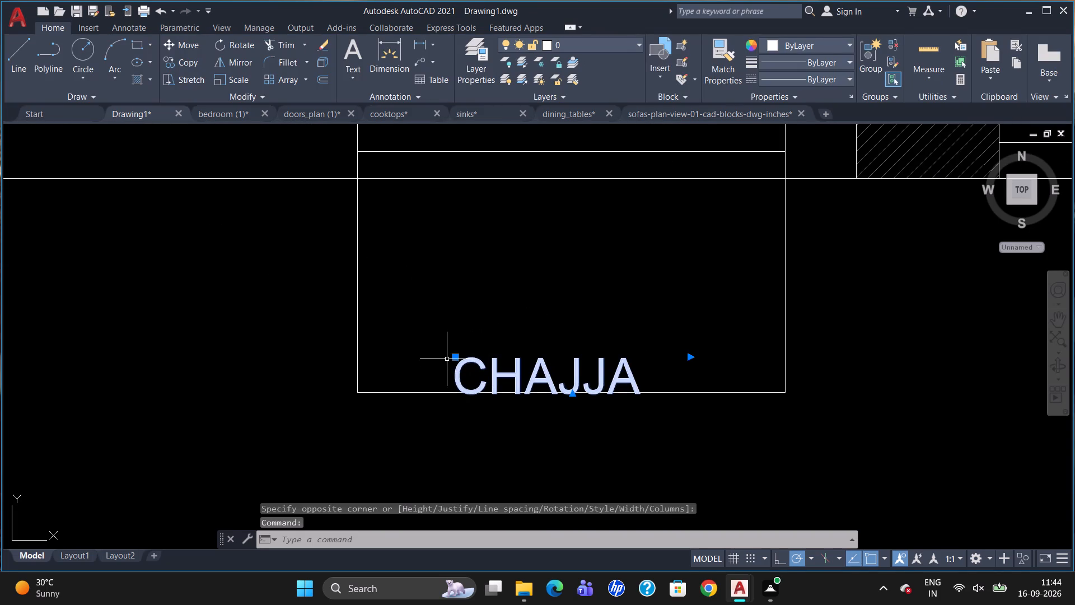
click(455, 355)
click(466, 342)
key(Escape)
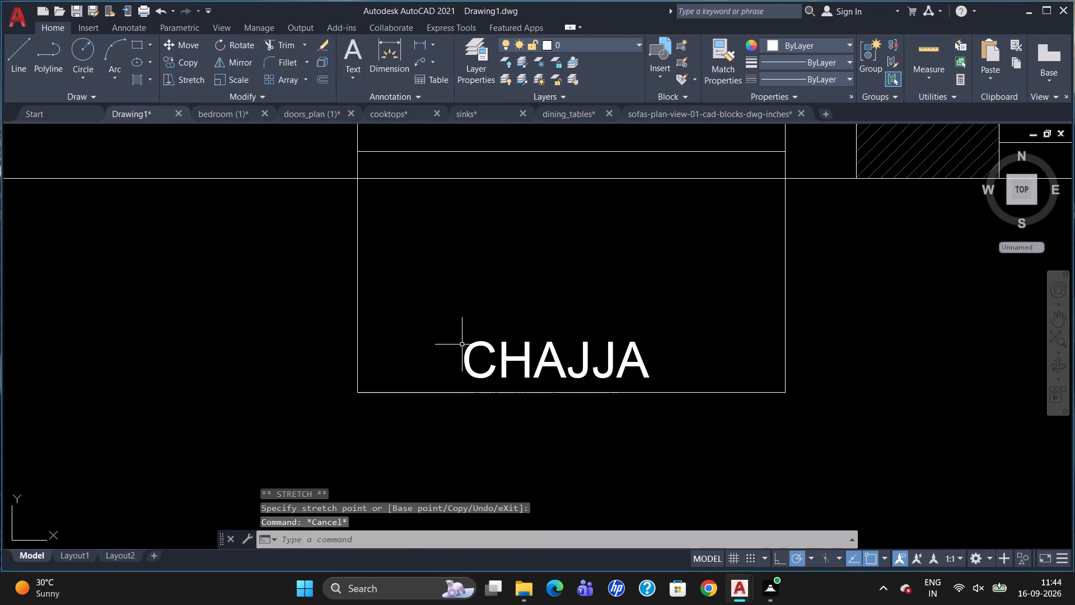
Add a vertical linear dimension for the 1200-wide chajja's projection depth, placed just inside its side edge beside the label.
text(DLI)
key(Return)
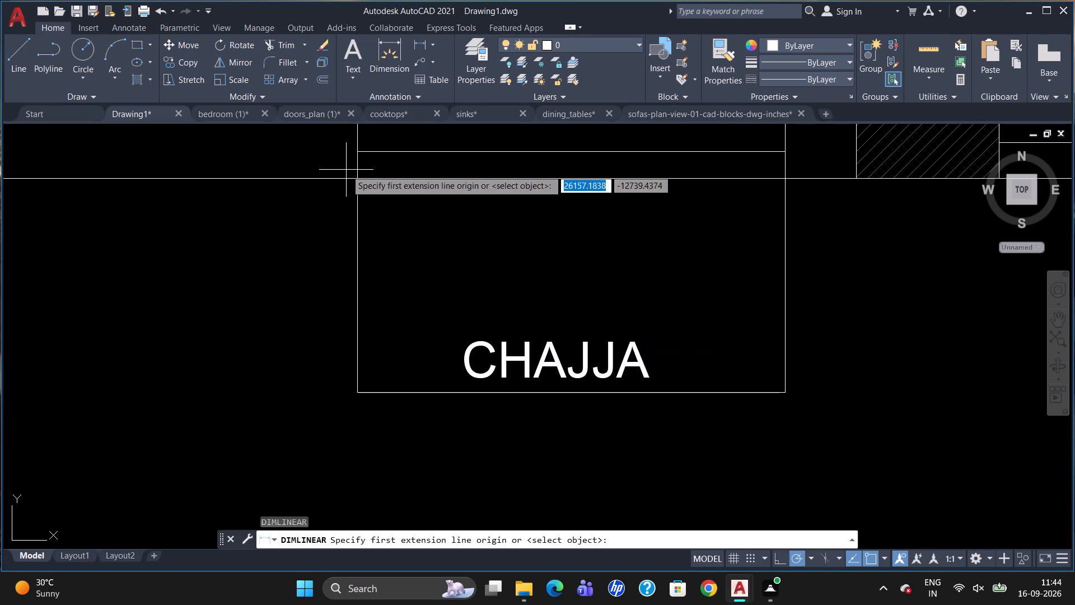
click(357, 184)
click(361, 390)
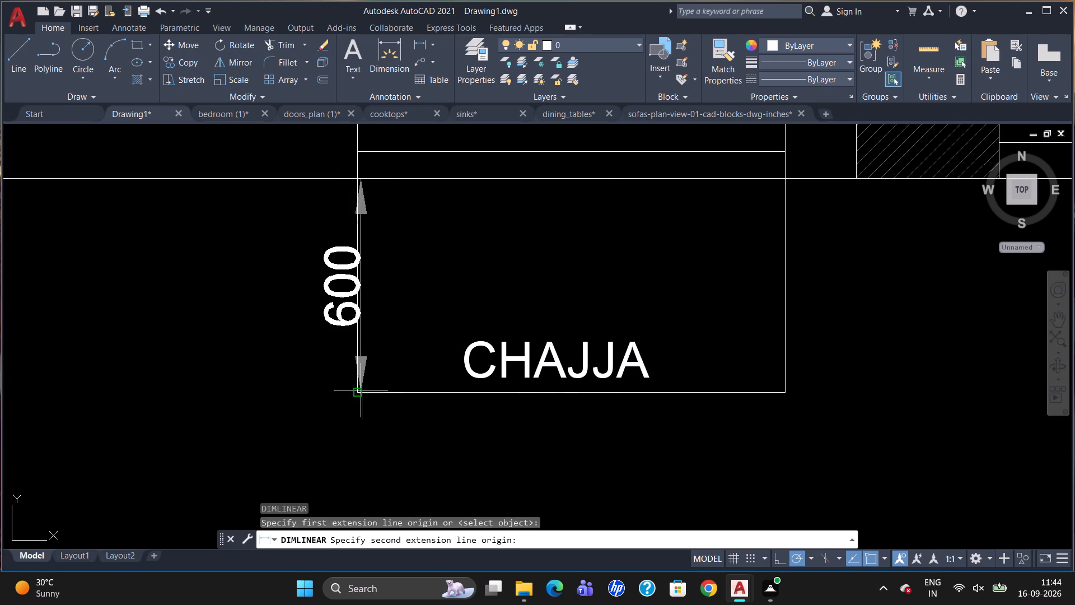
click(394, 385)
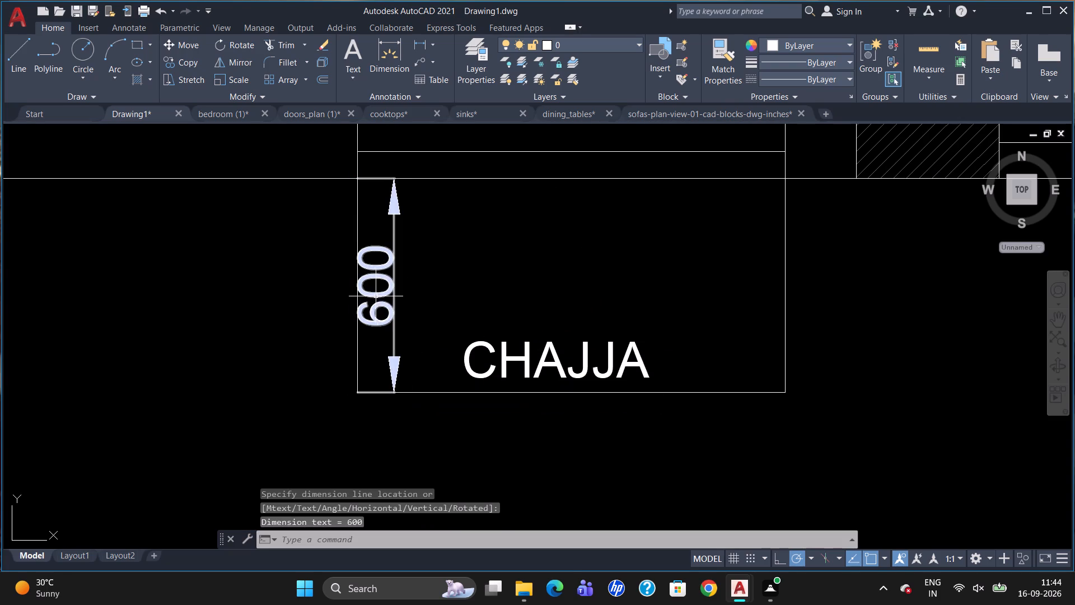
Shift the 600 projection dimension about 113 further inside the chajja, clear of its side edge.
click(371, 289)
click(374, 282)
click(364, 288)
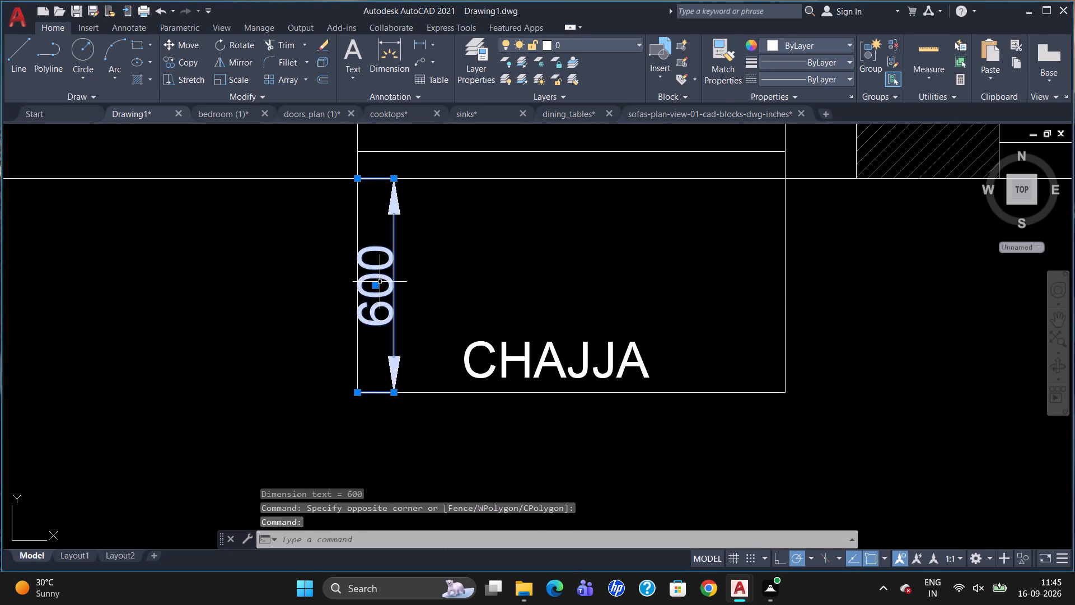
click(377, 287)
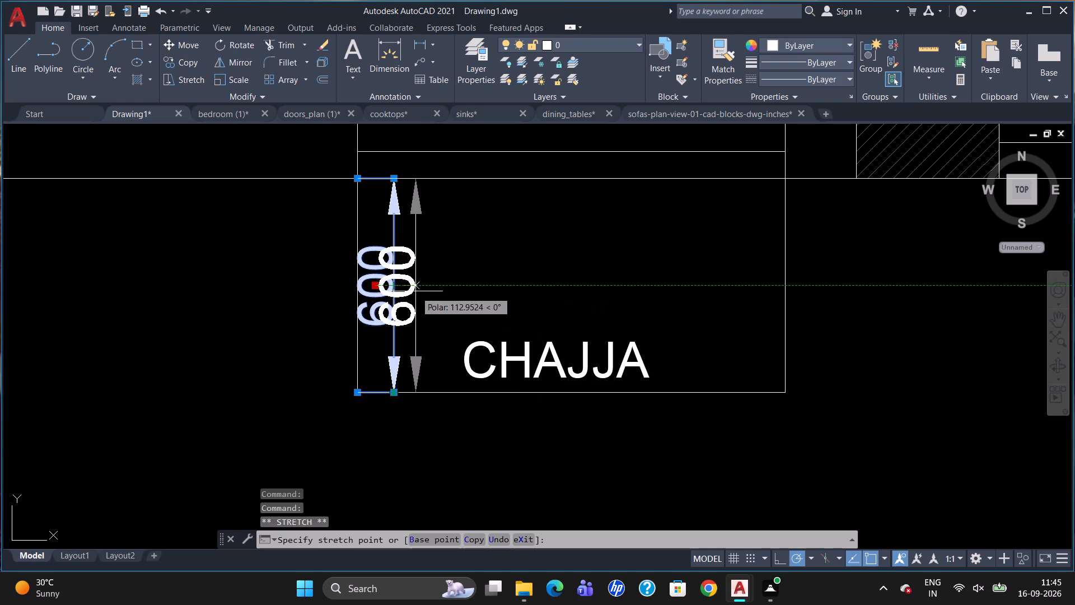
click(415, 291)
key(Escape)
Add a horizontal linear dimension for the gap between the hatched column and the unlabelled chajja on the 1500 side of the staircase.
scroll(635, 262, down, 2)
scroll(718, 273, down, 3)
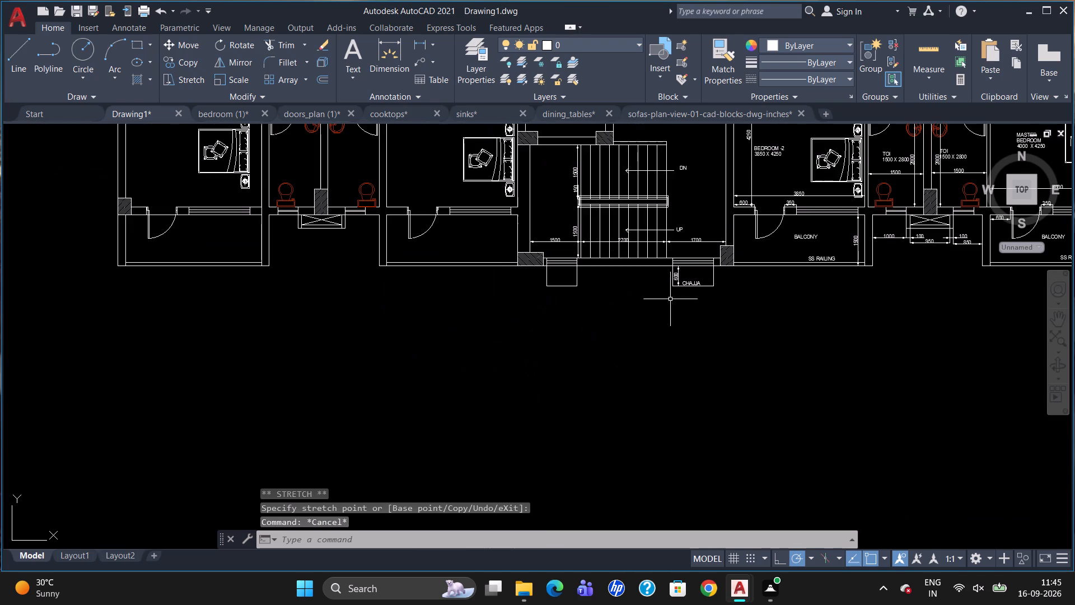
scroll(477, 268, up, 2)
text(DLI)
key(Return)
scroll(649, 255, up, 2)
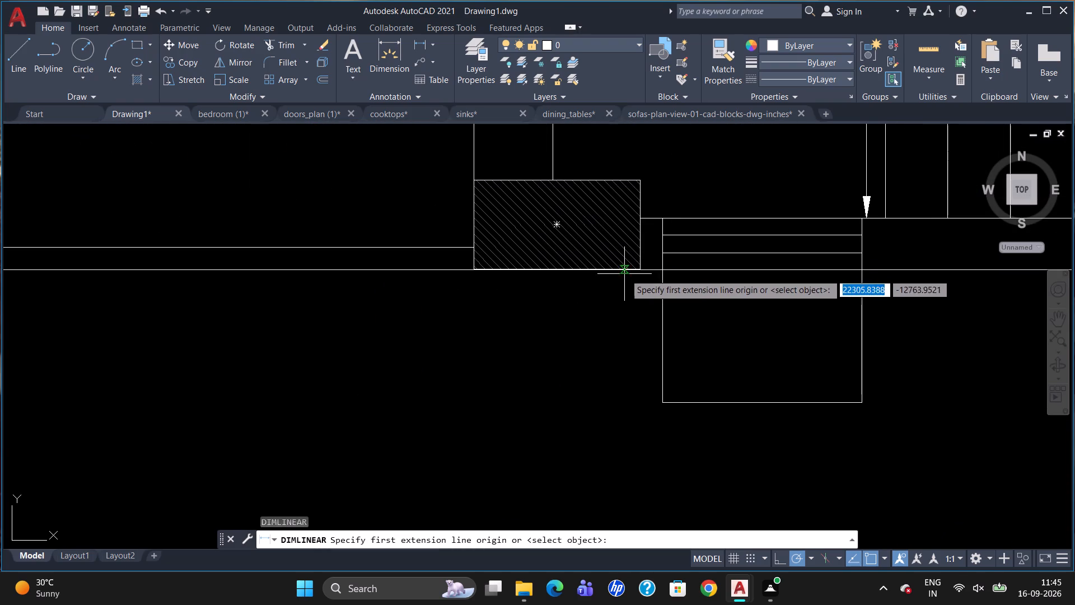
click(644, 269)
click(667, 274)
click(652, 306)
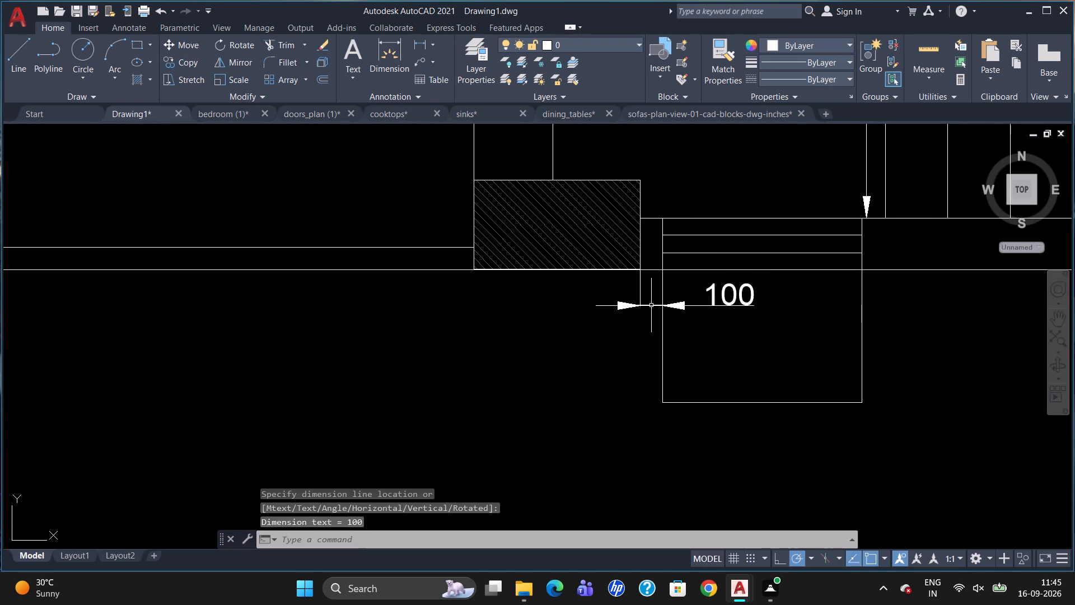
key(Escape)
Add a horizontal linear dimension between the two columns on the lift shaft's inner wall opposite the staircase.
scroll(508, 347, down, 2)
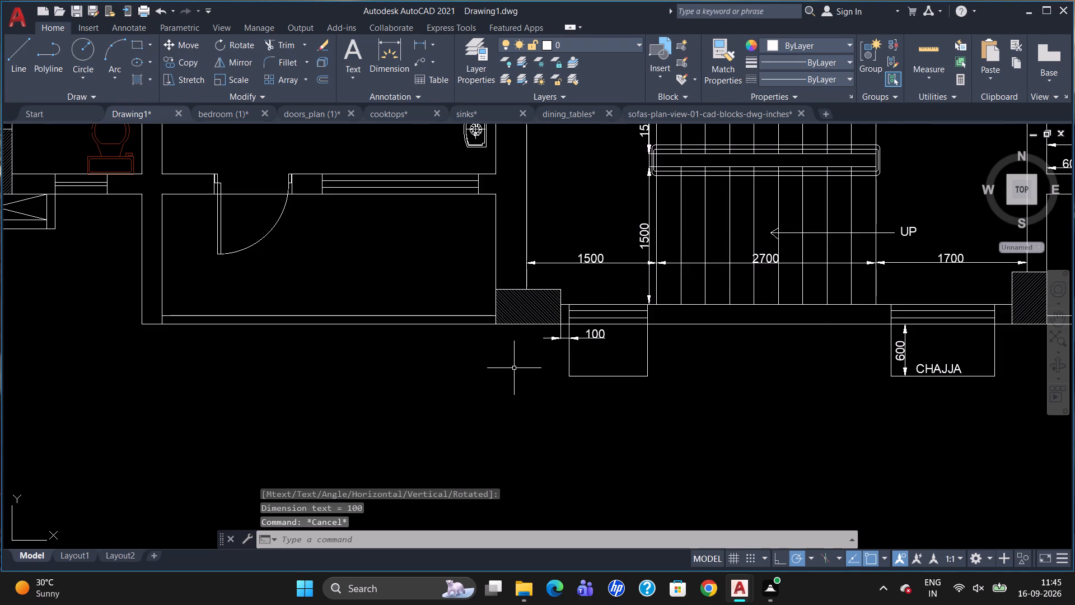
scroll(541, 372, down, 2)
scroll(624, 428, down, 1)
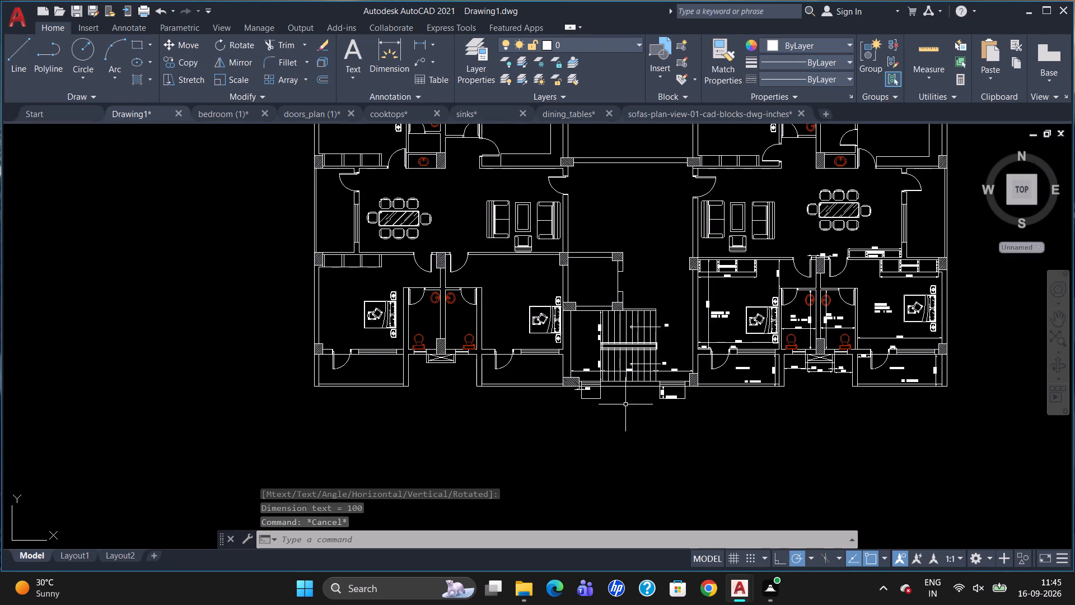
scroll(618, 292, up, 1)
scroll(570, 253, up, 1)
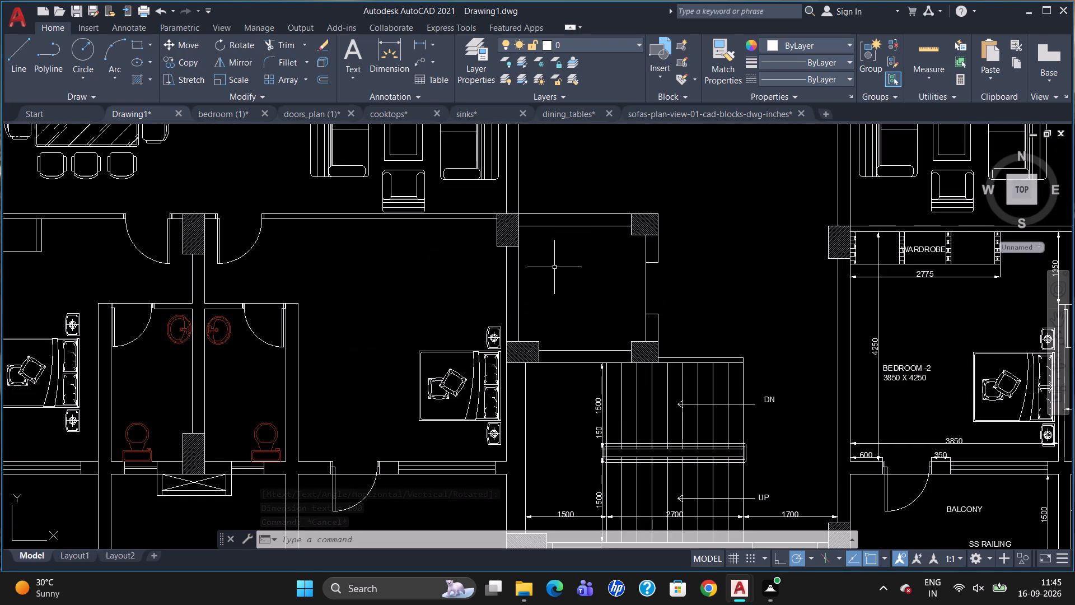
text(DLI)
key(Return)
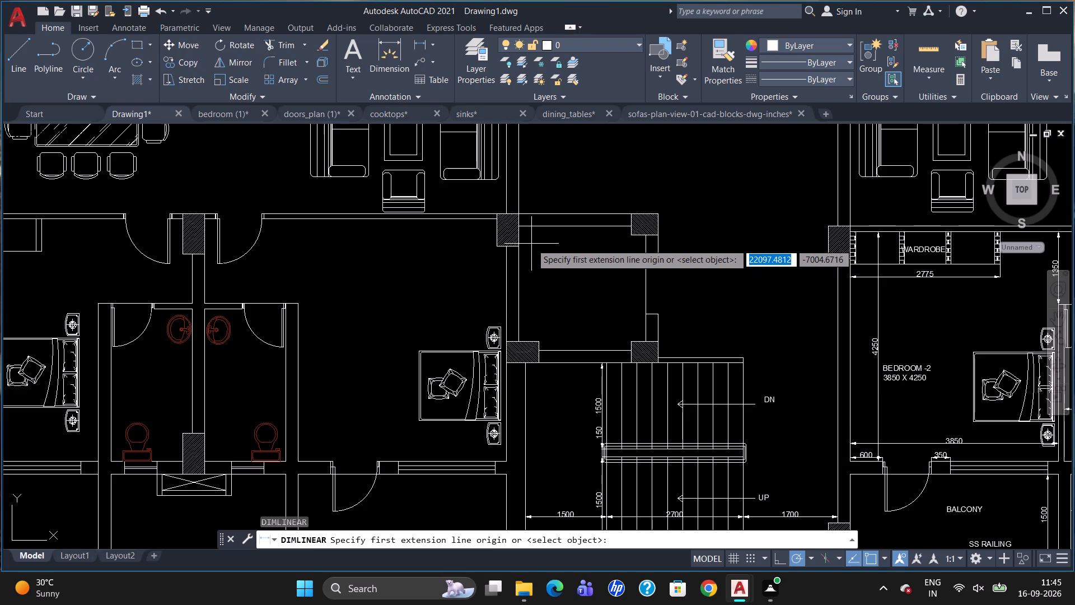
click(518, 226)
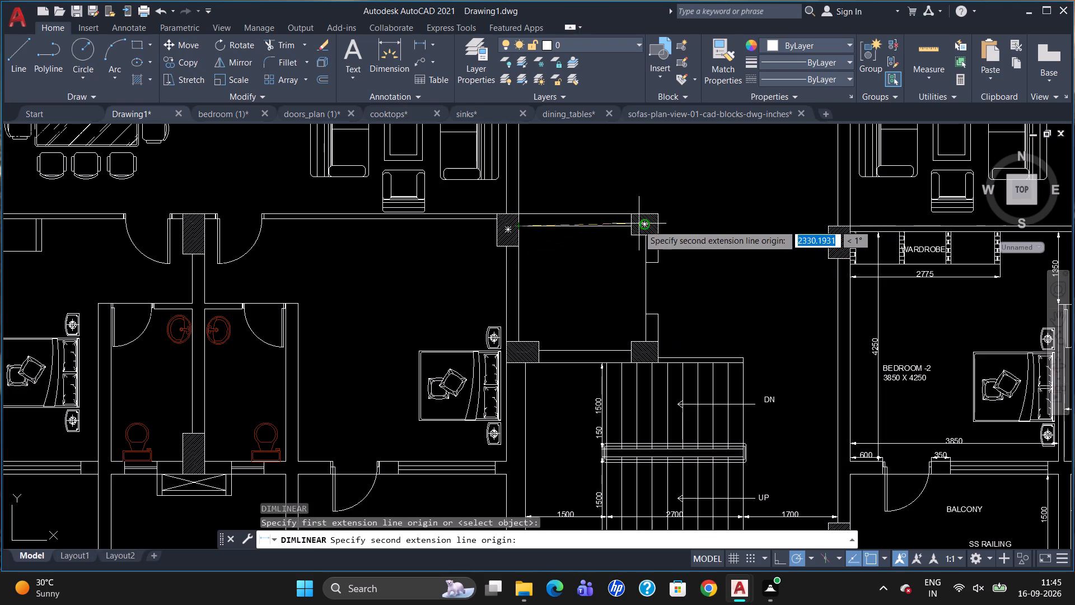
click(627, 227)
click(621, 240)
Override the text of the lift's column-to-column dimension with 1950.
double_click(578, 235)
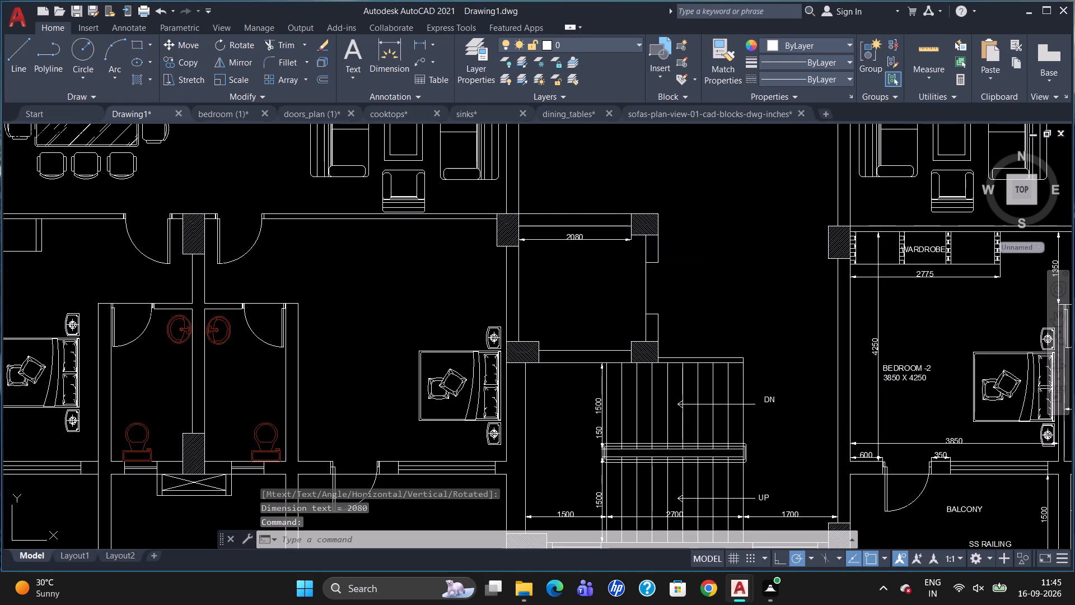
key(Delete)
text(1950)
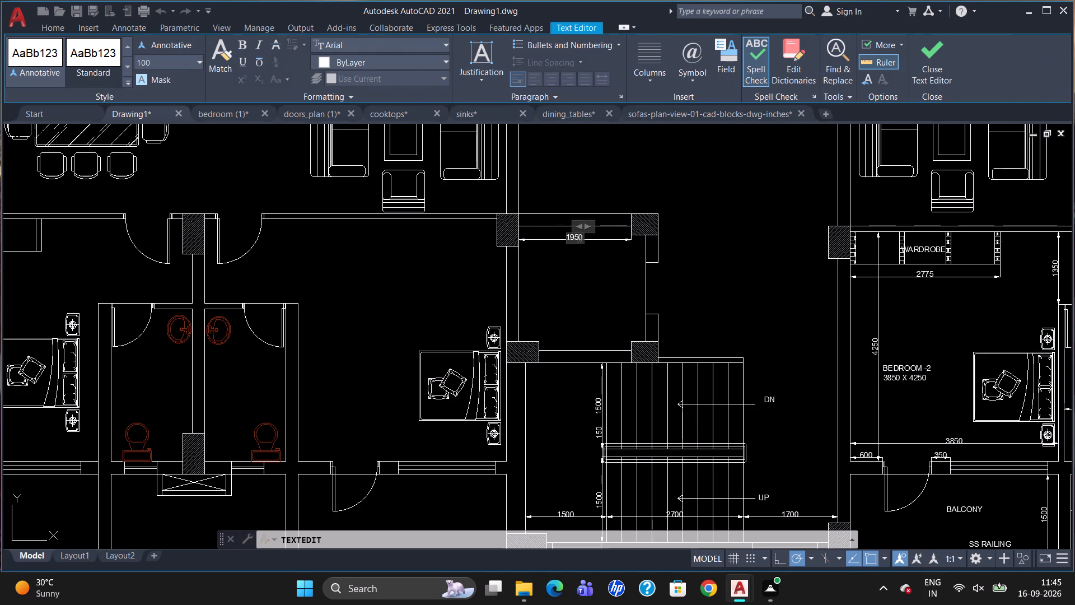
click(586, 294)
key(Escape)
Dimension the lift shaft's full inner width near the staircase side and its inner depth between the opposite walls.
text(DLI)
key(Return)
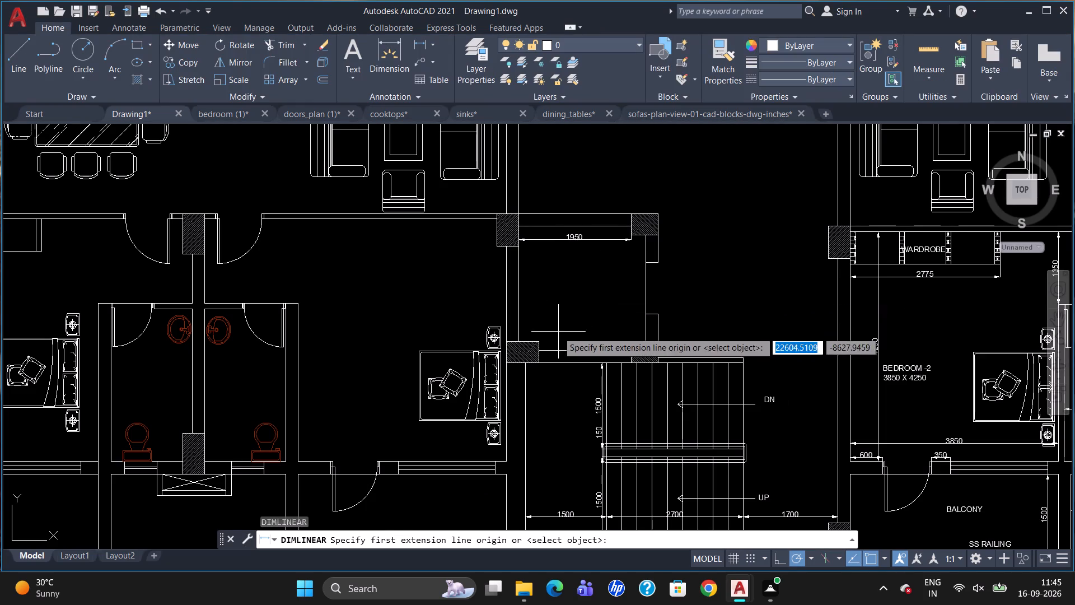
click(524, 323)
click(644, 326)
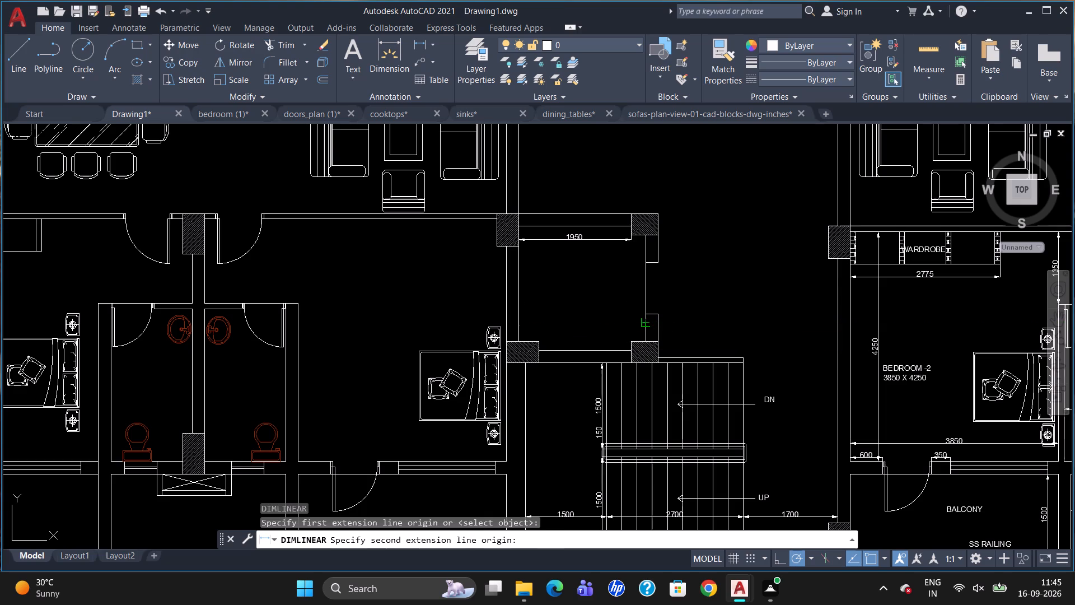
click(644, 327)
key(space)
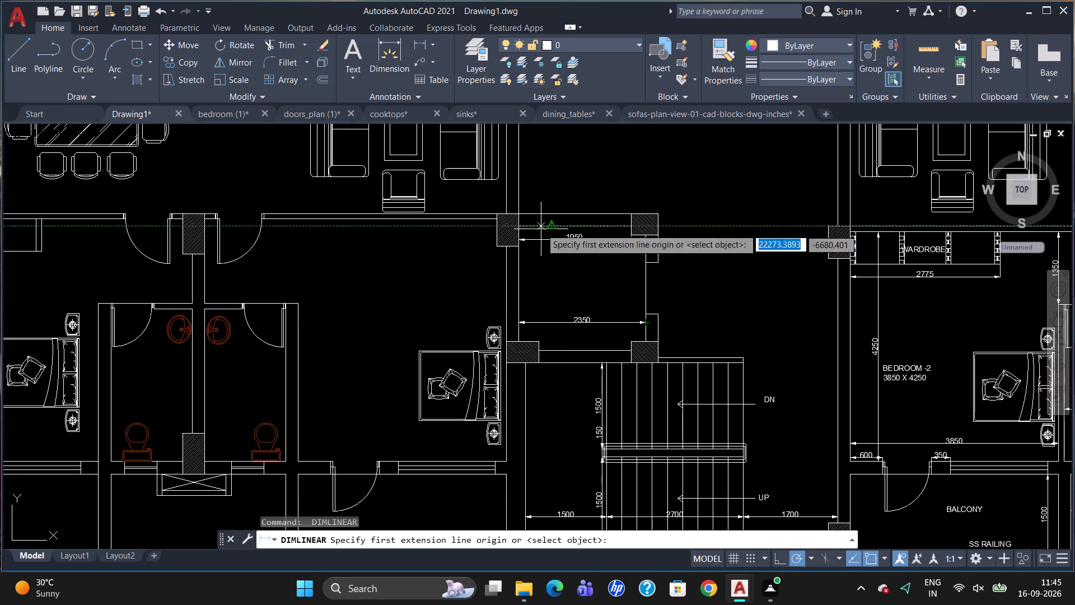
click(541, 229)
click(545, 352)
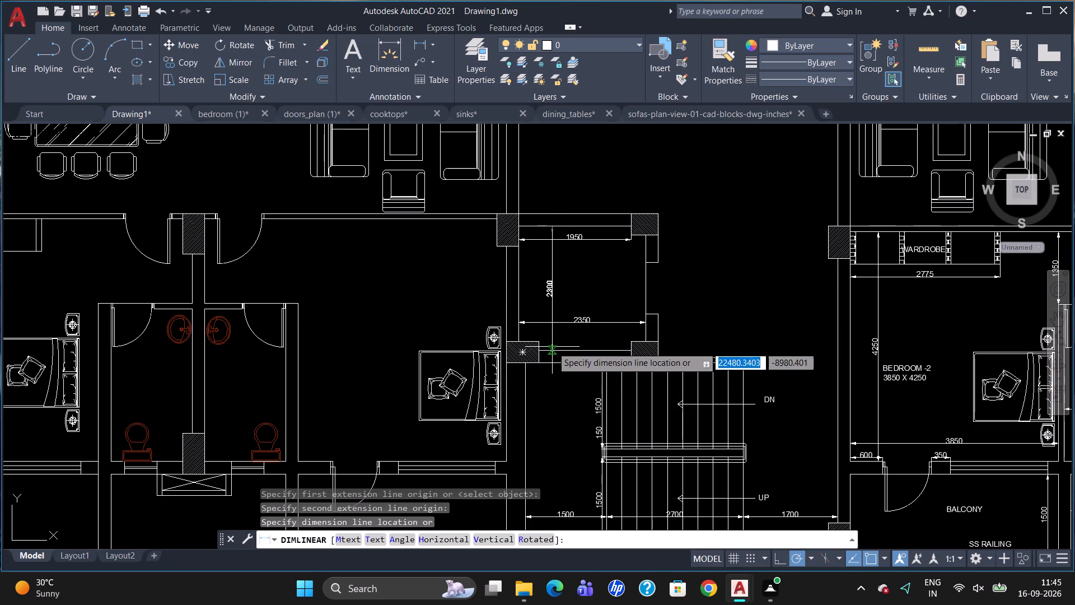
click(552, 347)
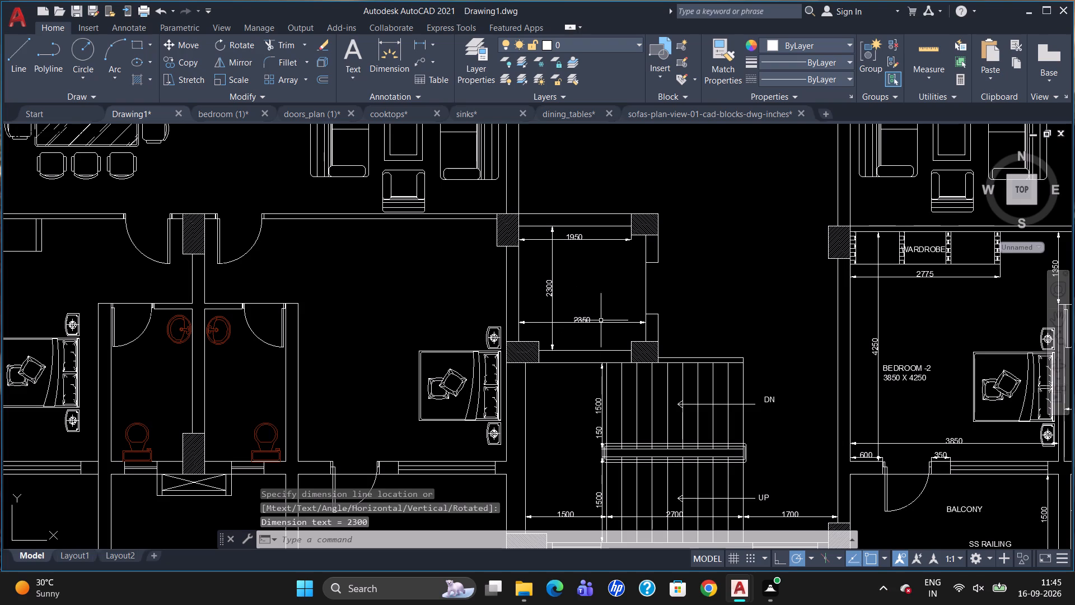
Add multiline text of height 100 inside the lift shaft reading LIFT, 2350 X 2300 and (10 PER) on three lines, saving it.
scroll(609, 286, up, 1)
key(t)
key(Return)
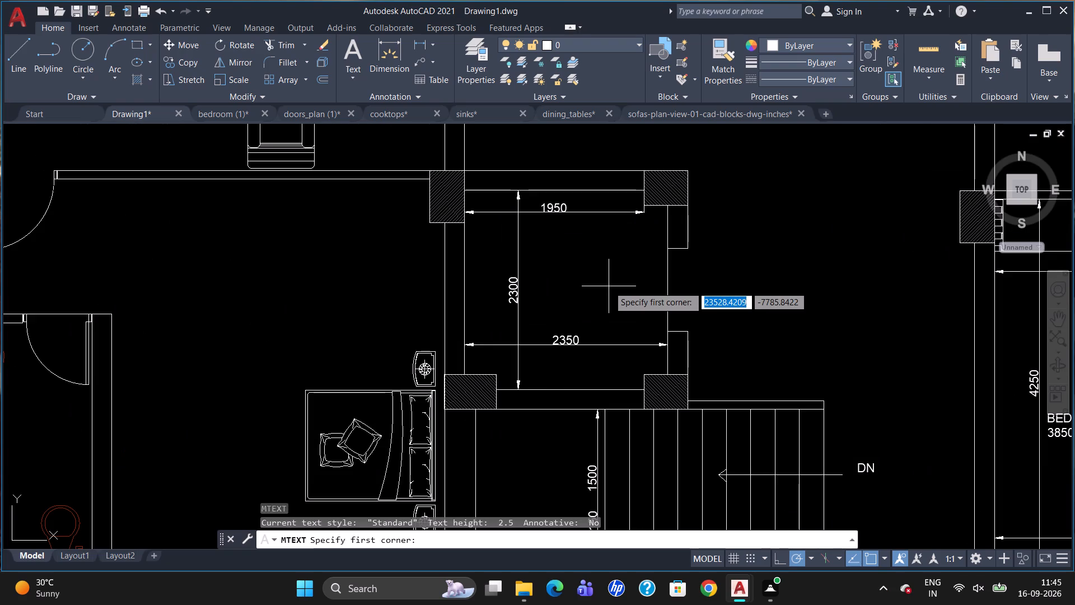
drag(540, 245, 549, 280)
click(636, 318)
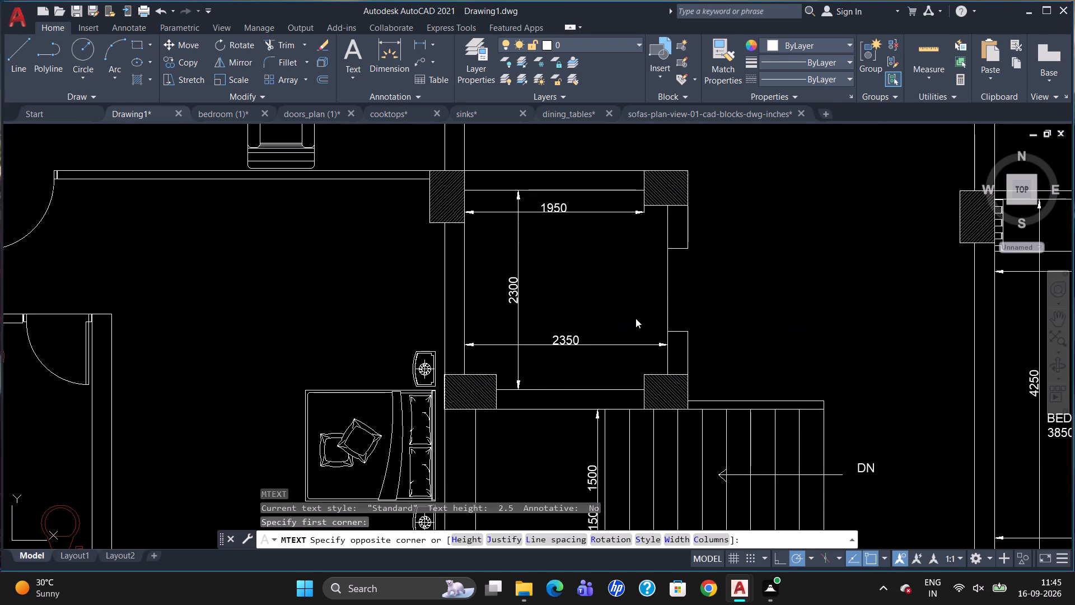
click(177, 67)
key(BackSpace)
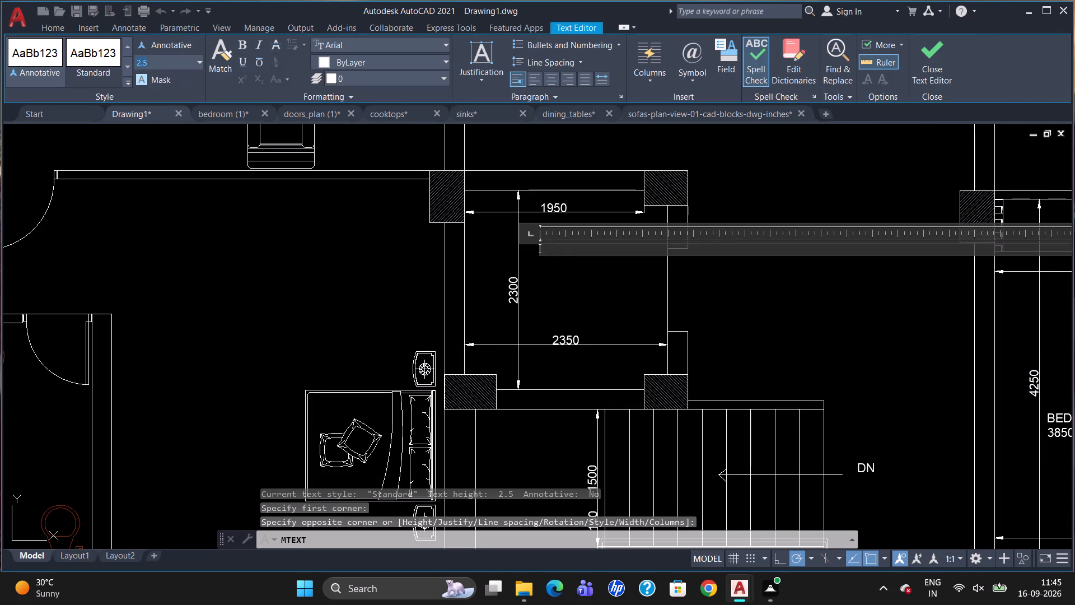
text(100)
key(Return)
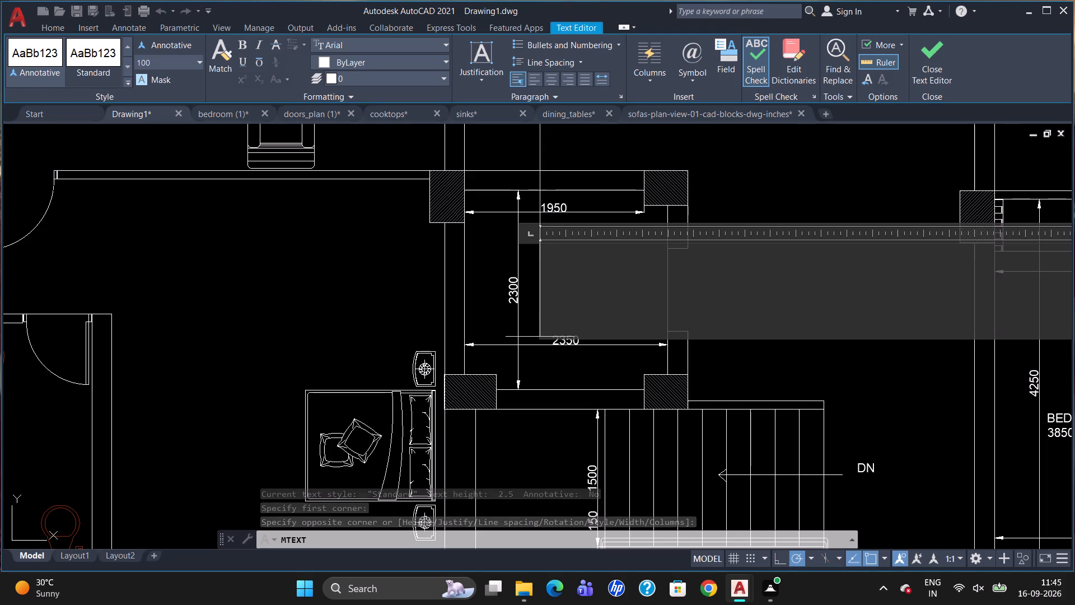
text(LIFT)
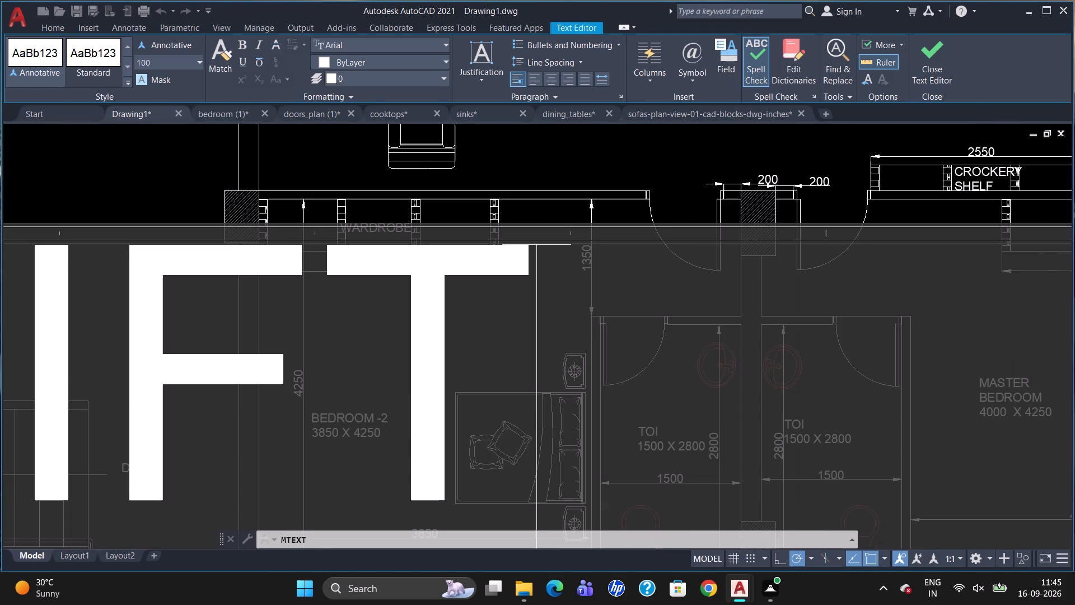
key(Return)
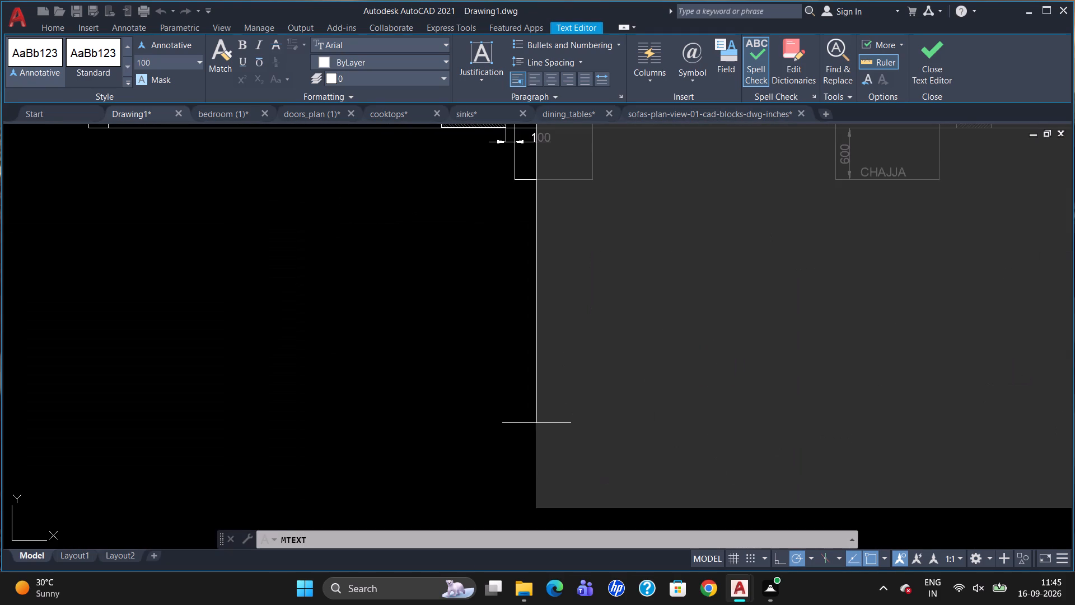
text(2350 X 2300)
key(Return)
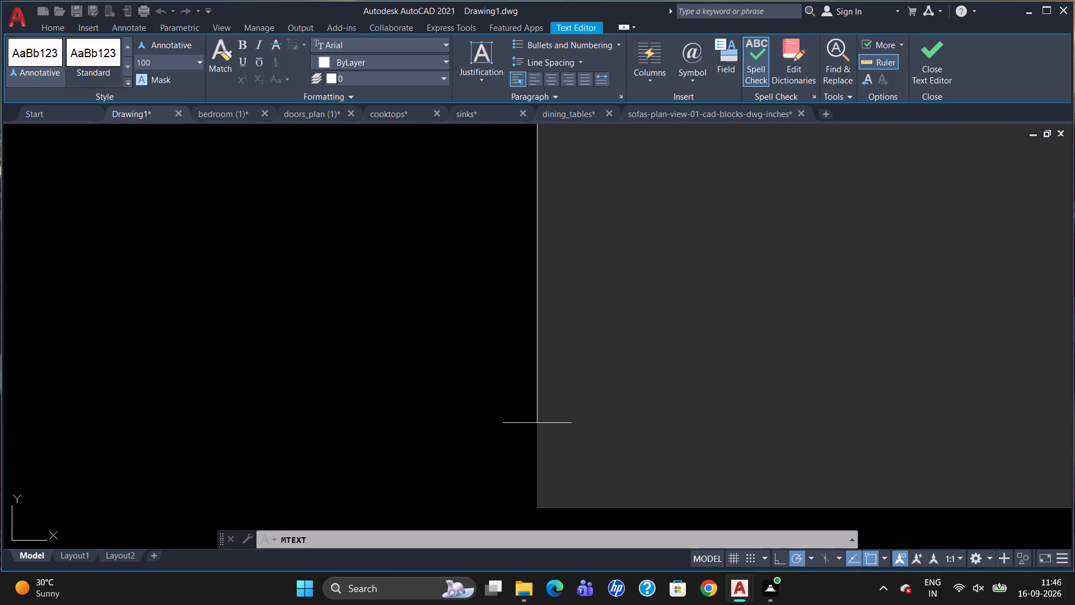
key(shift+parenleft)
text(10 PER)
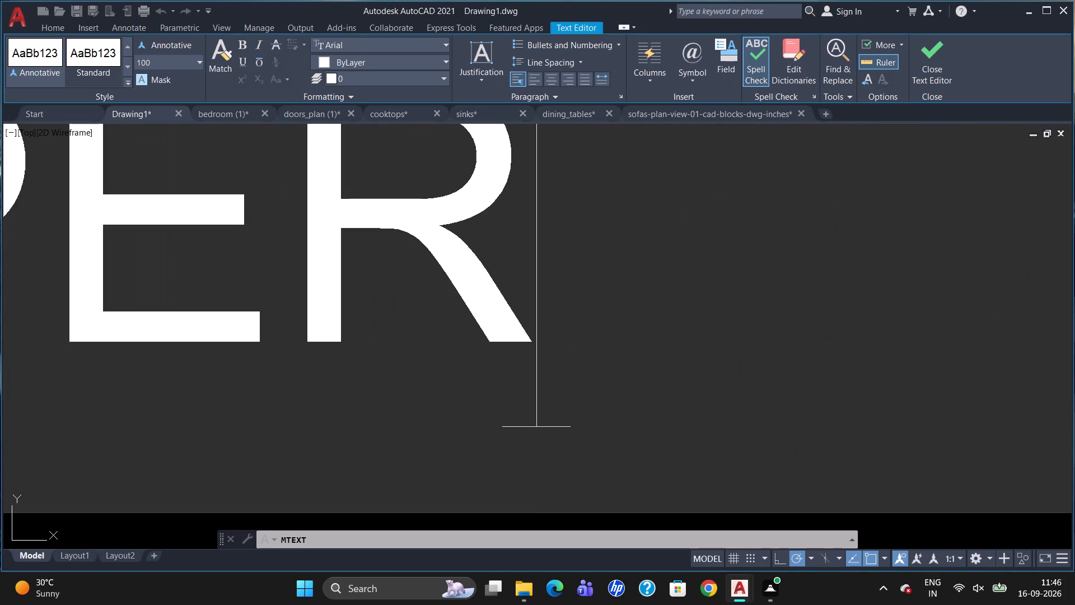
key(shift+parenright)
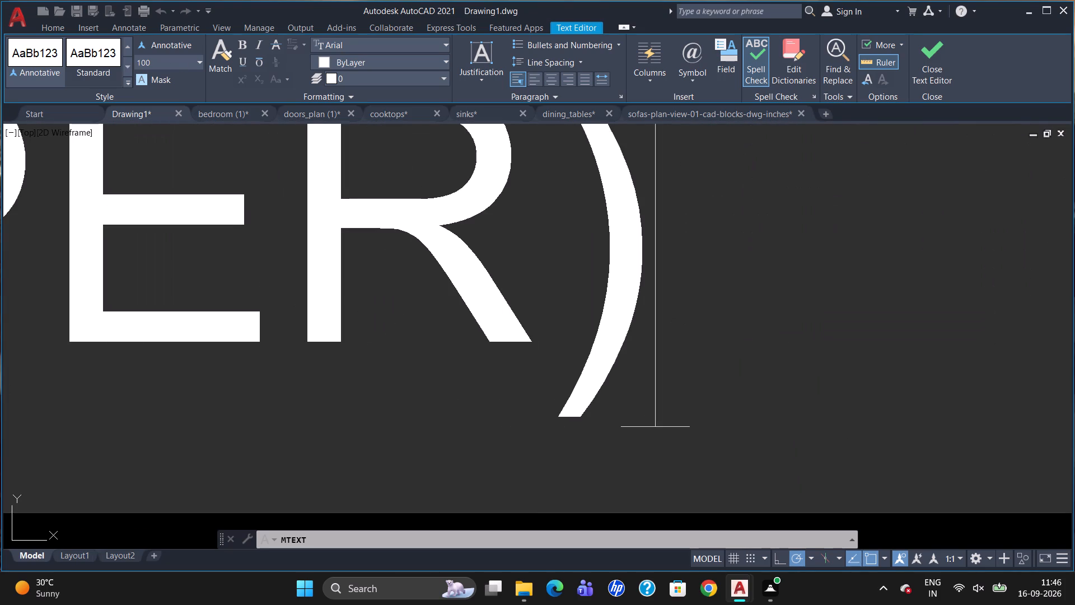
key(Escape)
click(558, 292)
Add a vertical linear dimension between the outer corners of the lift's two lobby-side columns, placed just outside the lift opening.
scroll(588, 319, down, 2)
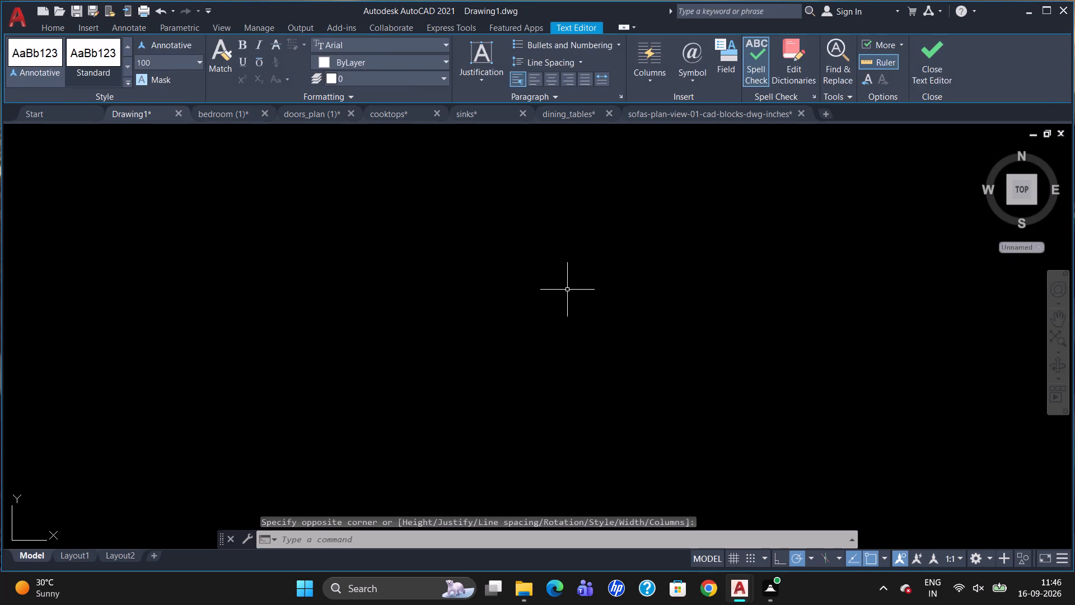
scroll(592, 324, down, 5)
scroll(450, 208, up, 3)
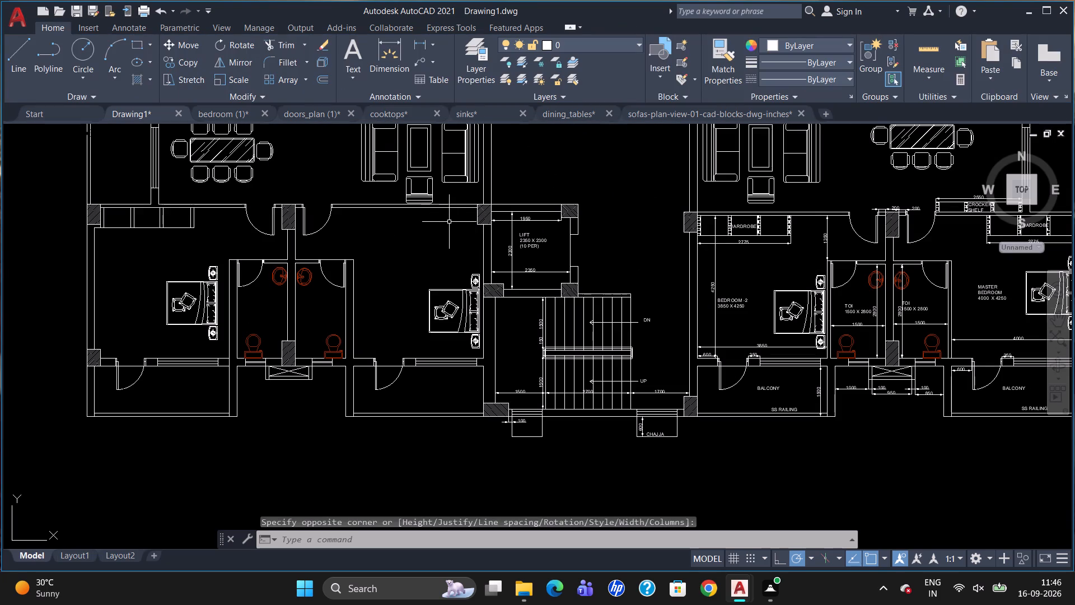
scroll(550, 223, up, 1)
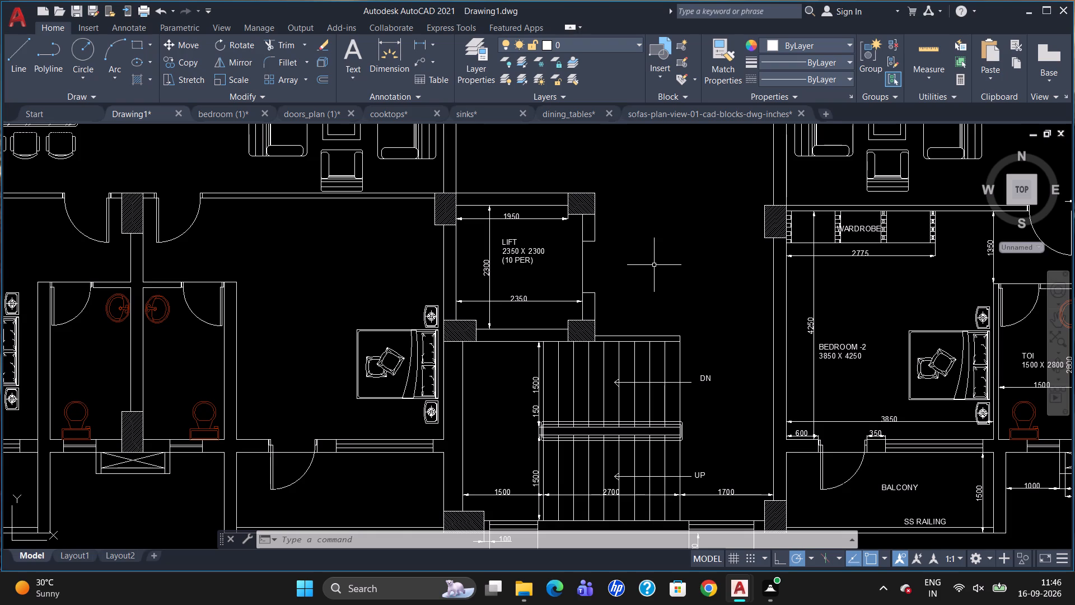
text(DLI)
key(Return)
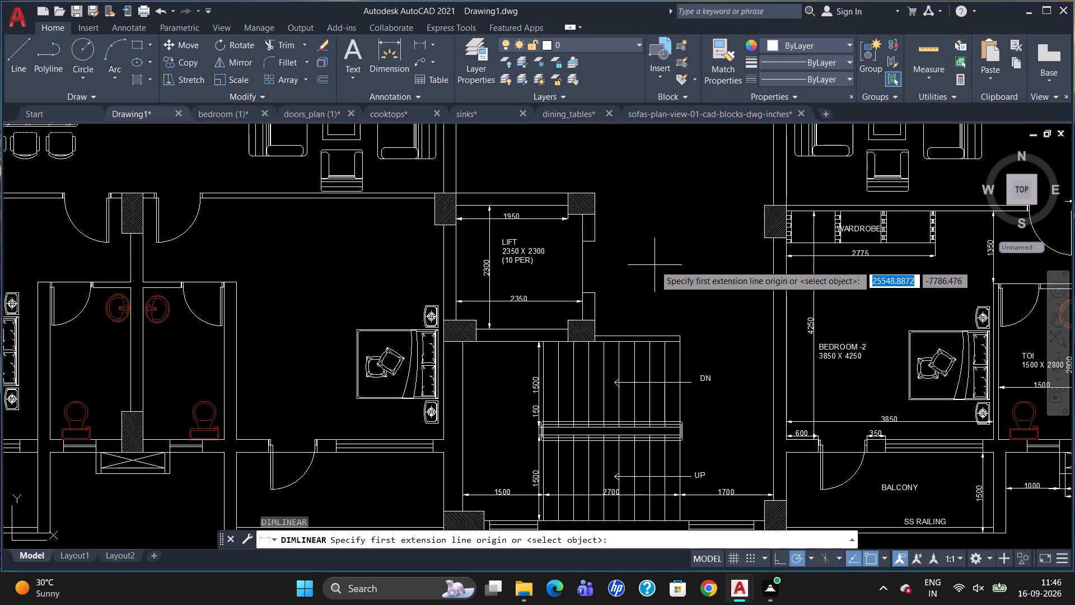
click(597, 192)
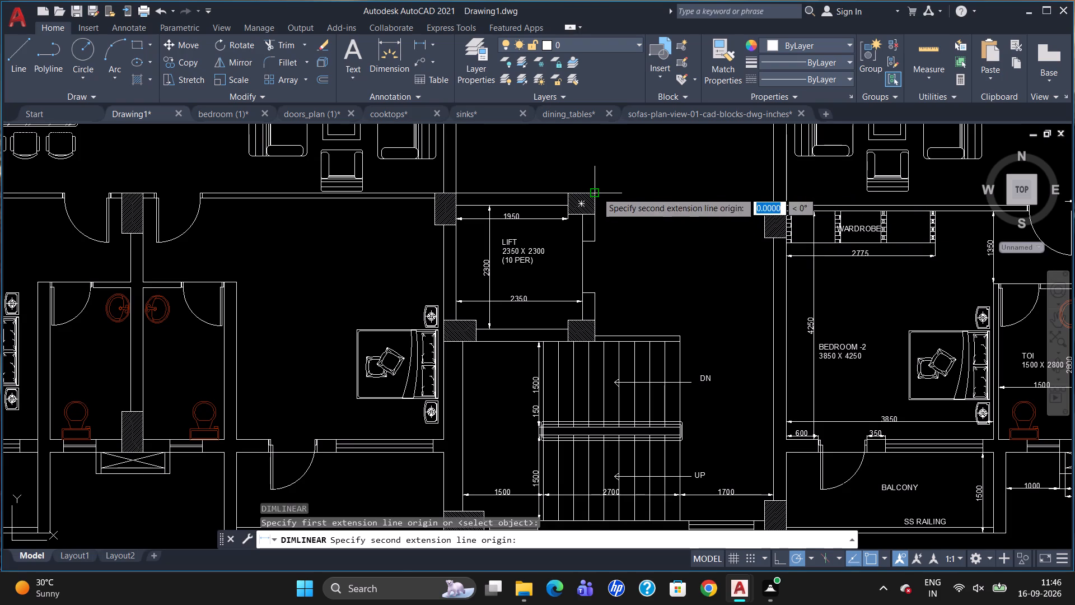
scroll(605, 338, up, 3)
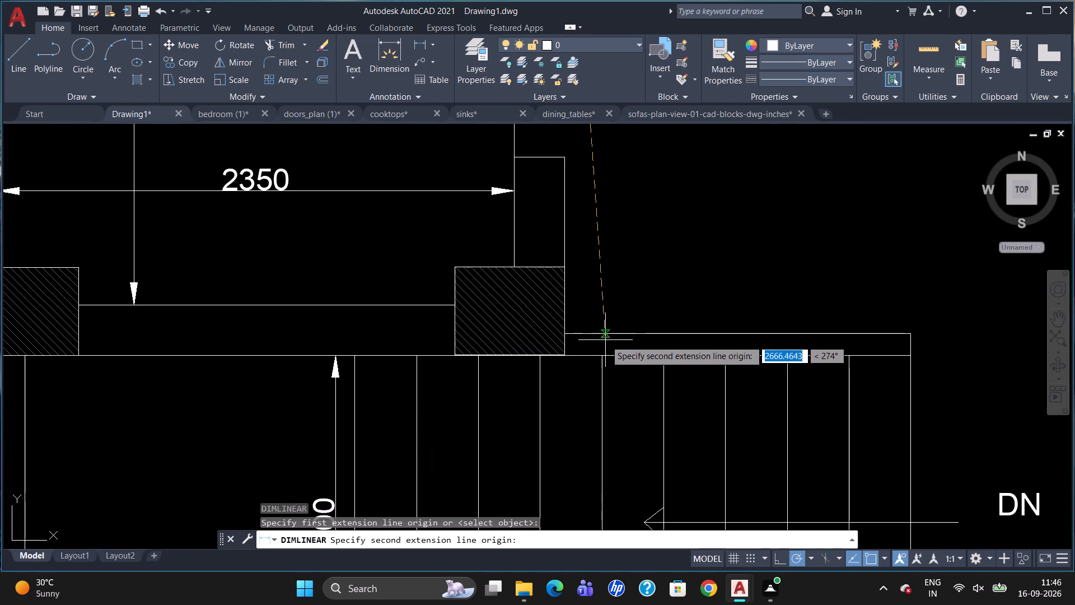
click(568, 356)
scroll(607, 346, down, 2)
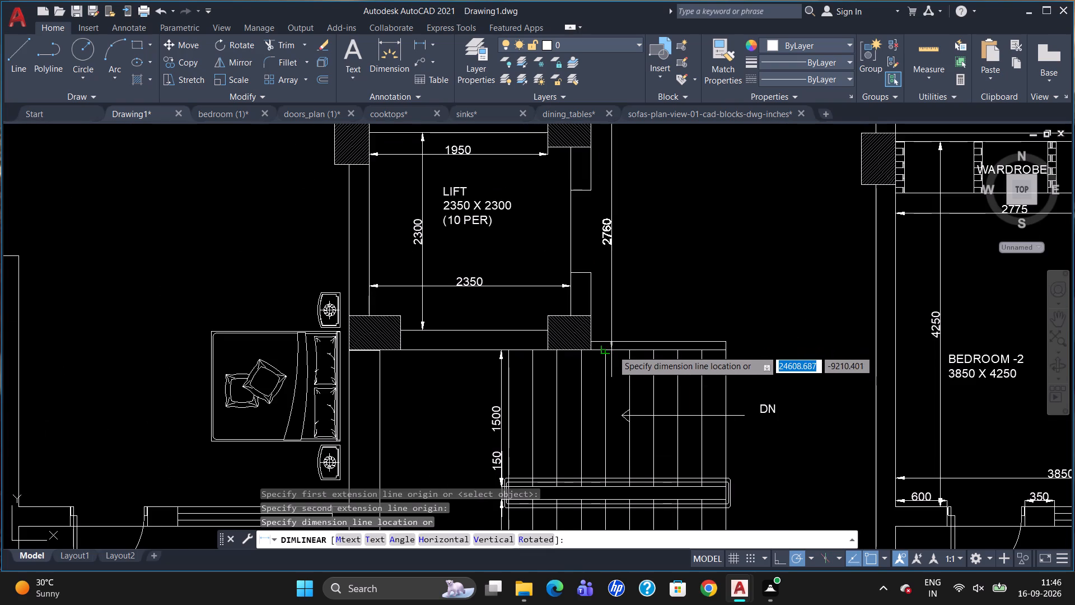
click(614, 350)
Override the text of the vertical dimension just outside the lift opening with 2700, saving the change.
double_click(607, 225)
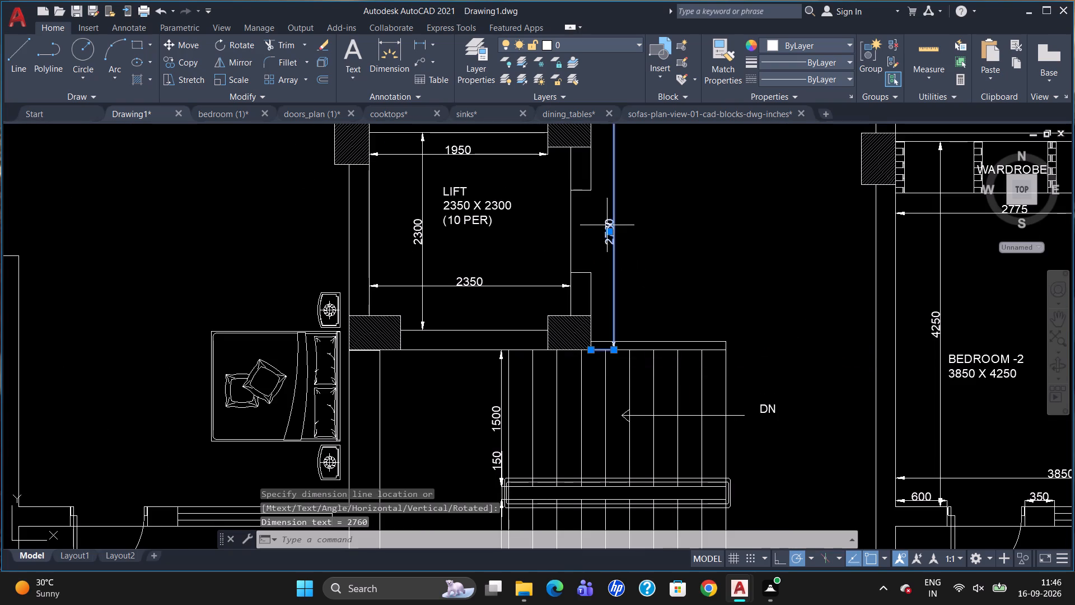
key(Delete)
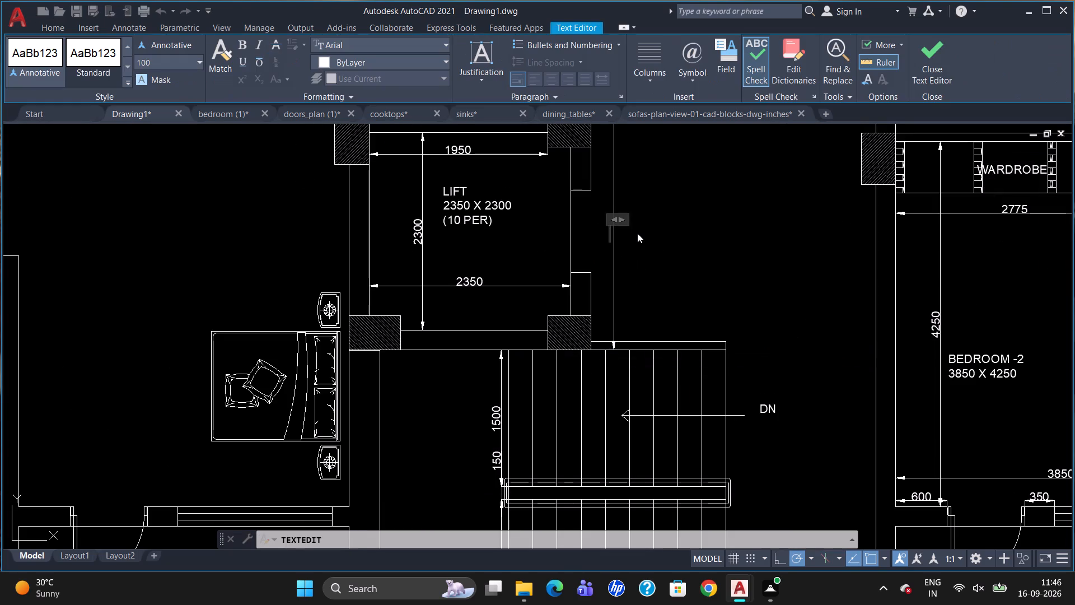
text(2700)
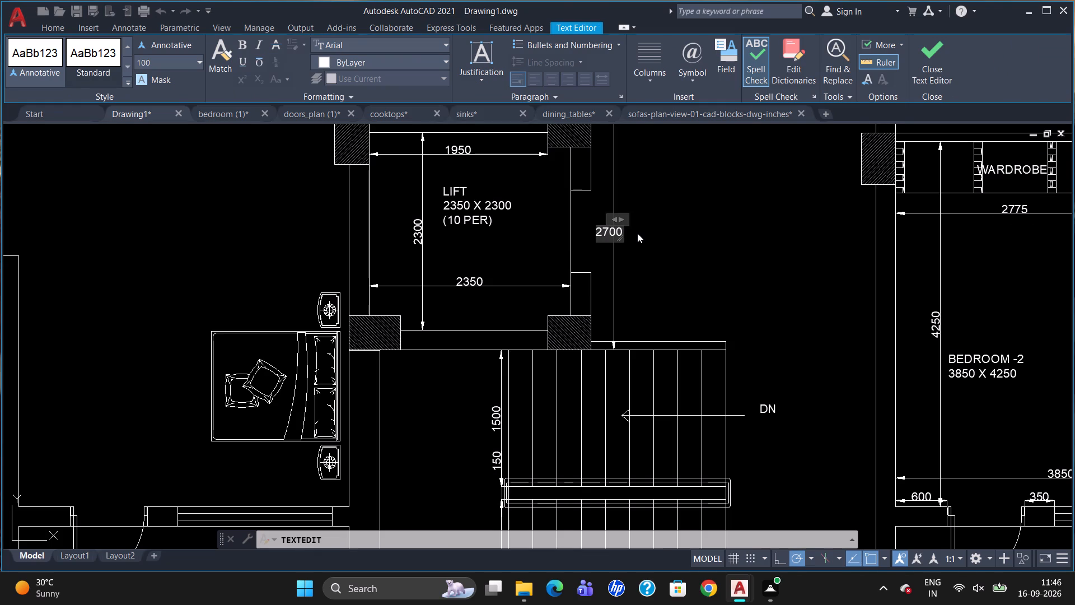
key(Escape)
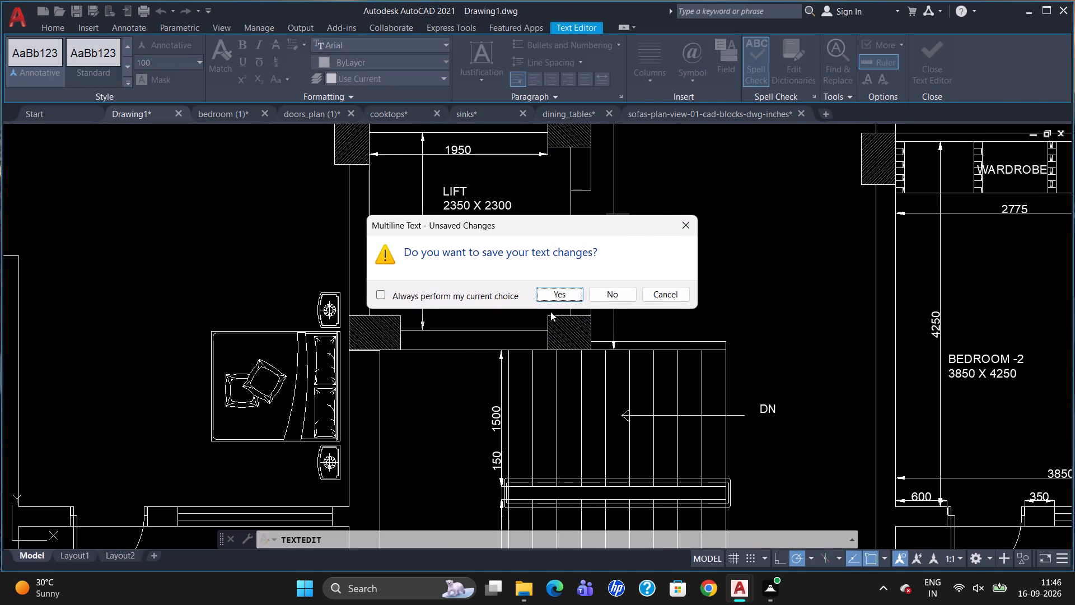
click(562, 292)
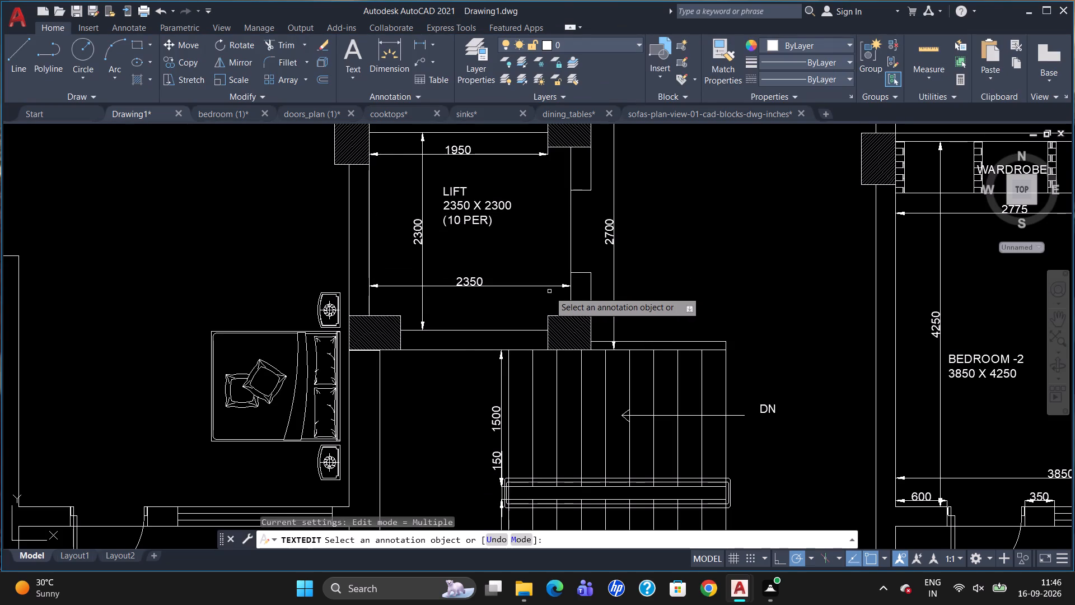
key(Escape)
Add a horizontal linear dimension across the lobby from the lift's outer wall face to the Bedroom-2 wall, just above the staircase.
scroll(461, 275, down, 1)
scroll(722, 329, up, 1)
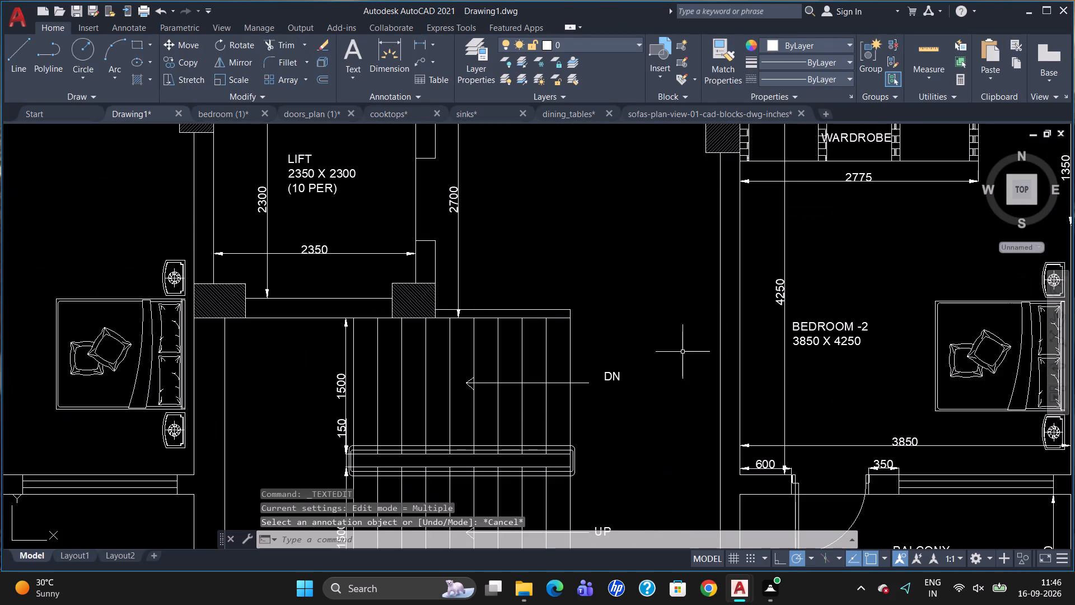
text(DLI)
key(Return)
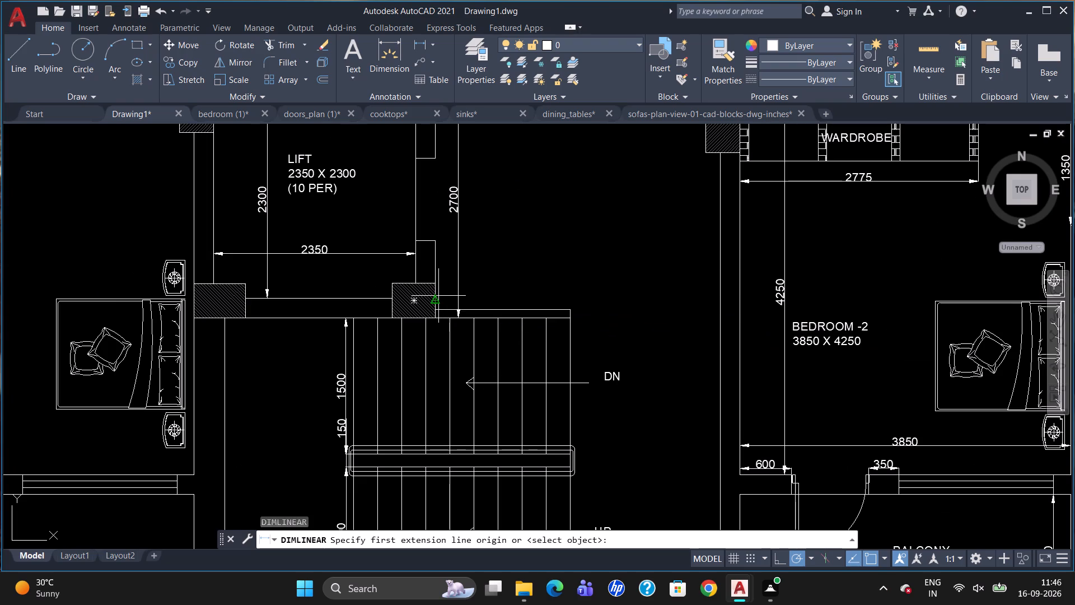
click(435, 263)
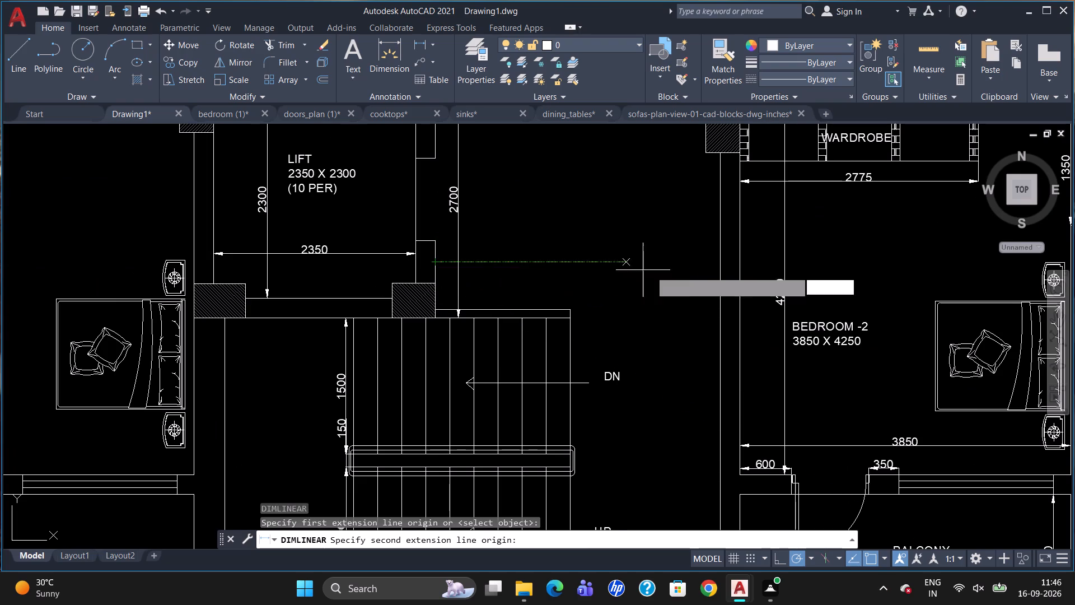
click(716, 260)
click(714, 266)
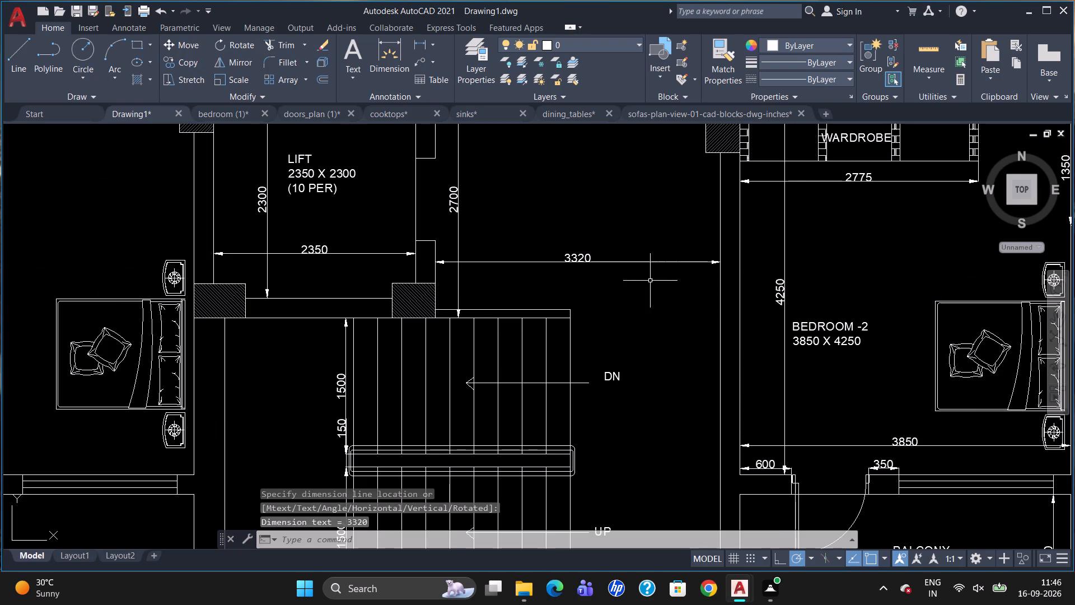
Override the text of the horizontal lift-to-Bedroom-2 lobby dimension with 3450.
scroll(633, 269, up, 1)
double_click(546, 245)
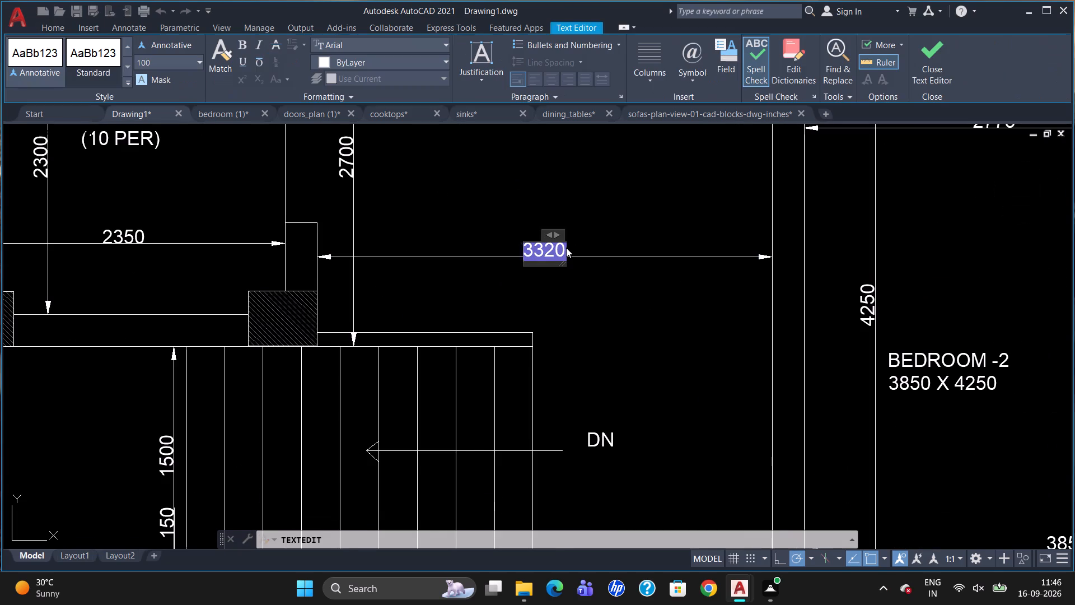
key(Delete)
text(34)
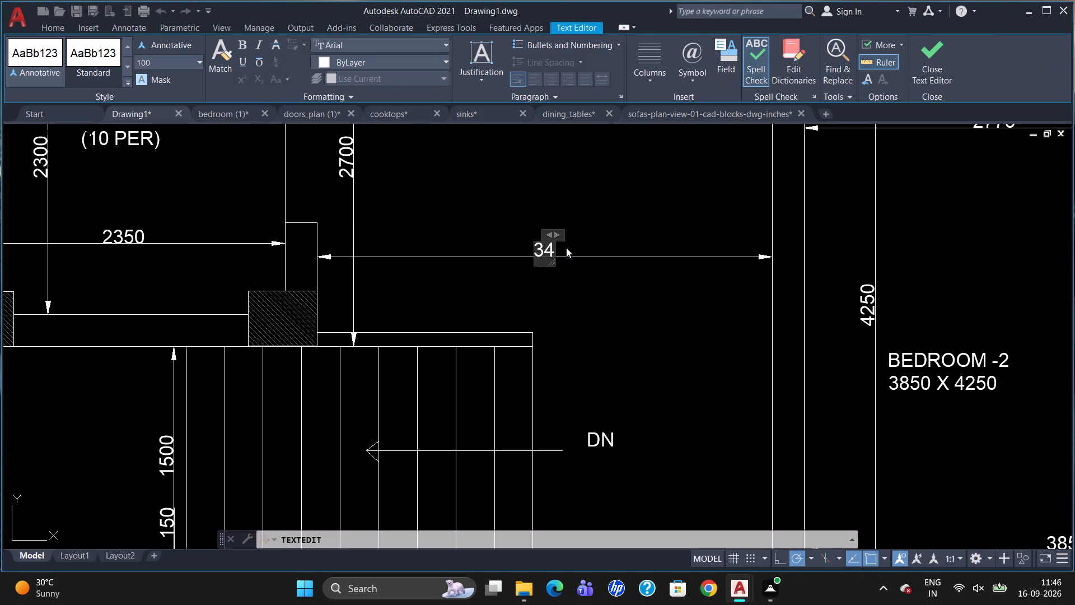
text(50)
click(583, 337)
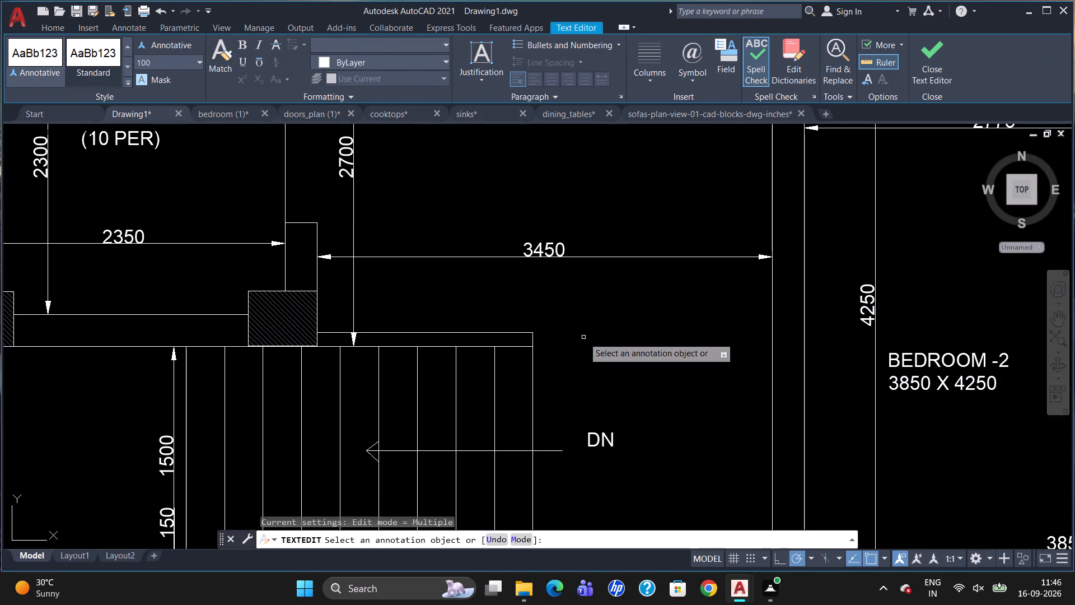
key(Escape)
Add multiline text of height 100 in the lobby beside the lift reading LOBBY and 3450 X 2700 on two lines, saving it.
scroll(594, 366, down, 2)
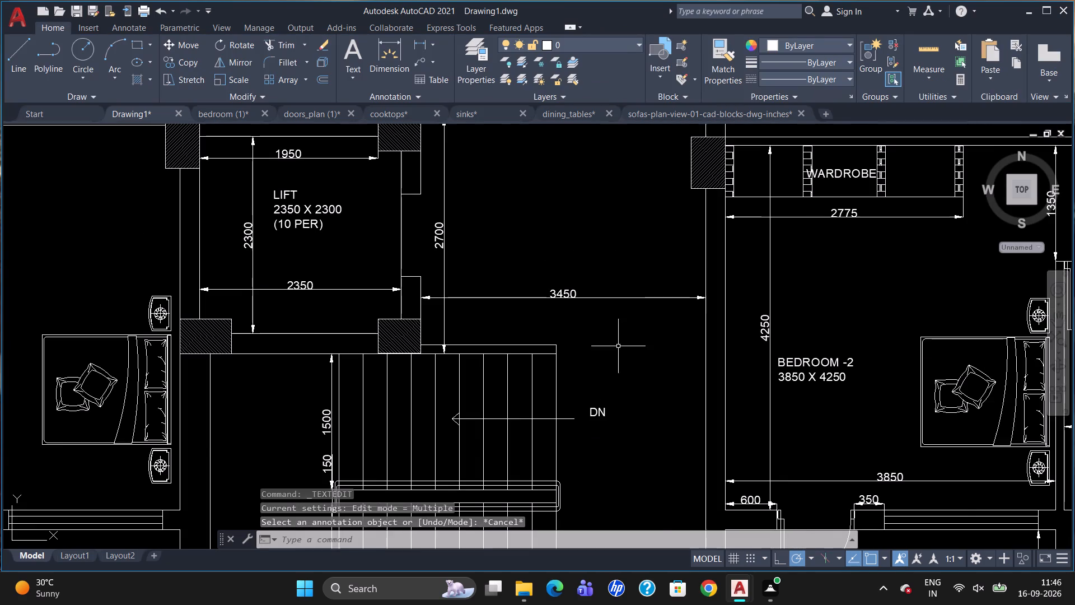
scroll(618, 364, down, 1)
scroll(604, 273, up, 1)
key(t)
key(Return)
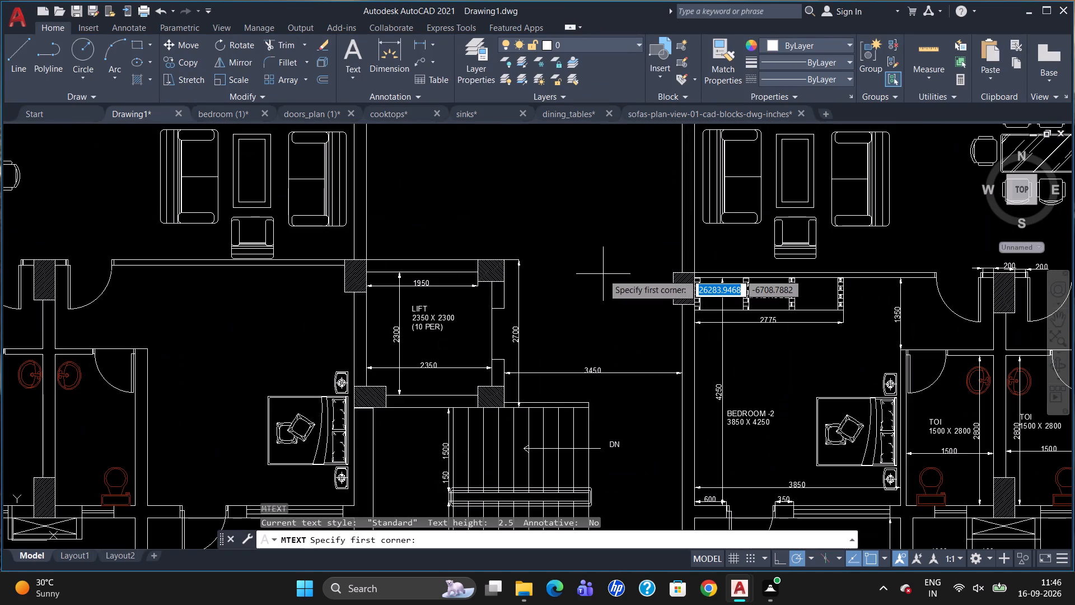
drag(566, 291, 569, 306)
click(660, 348)
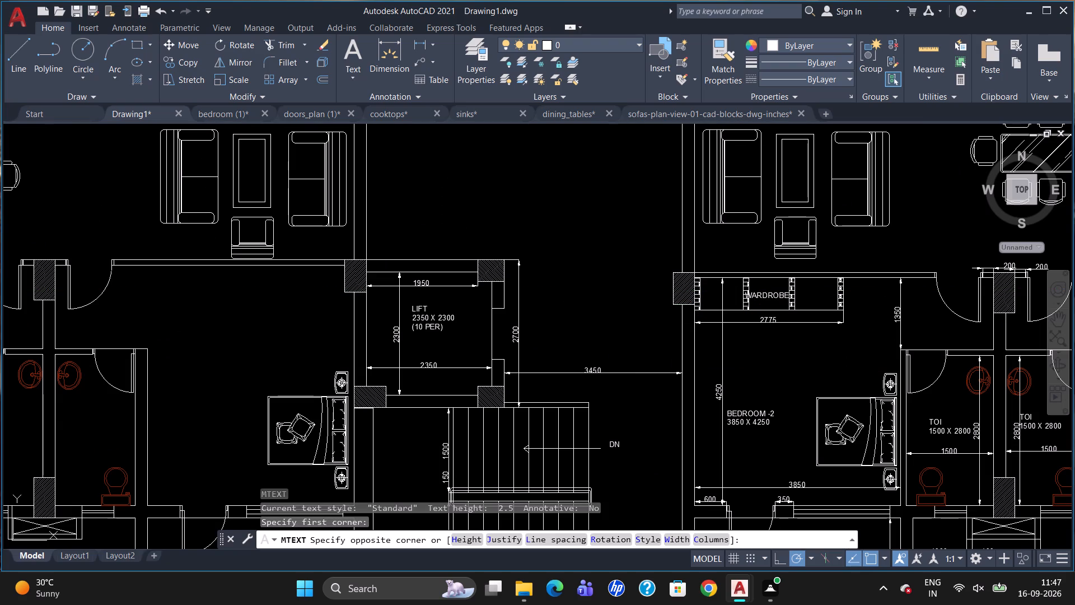
click(174, 55)
key(BackSpace)
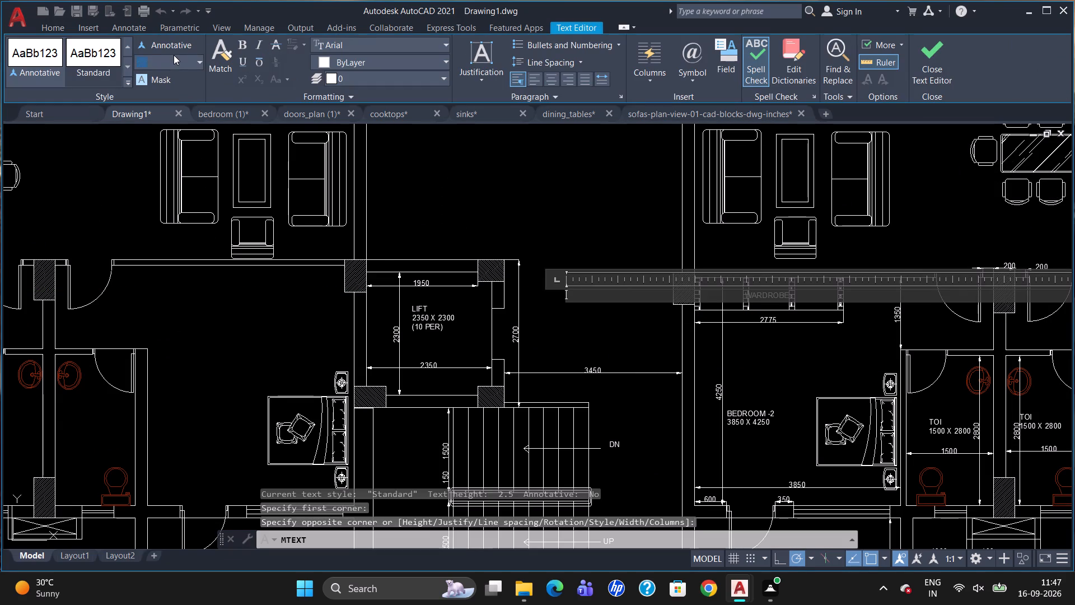
text(100)
key(Return)
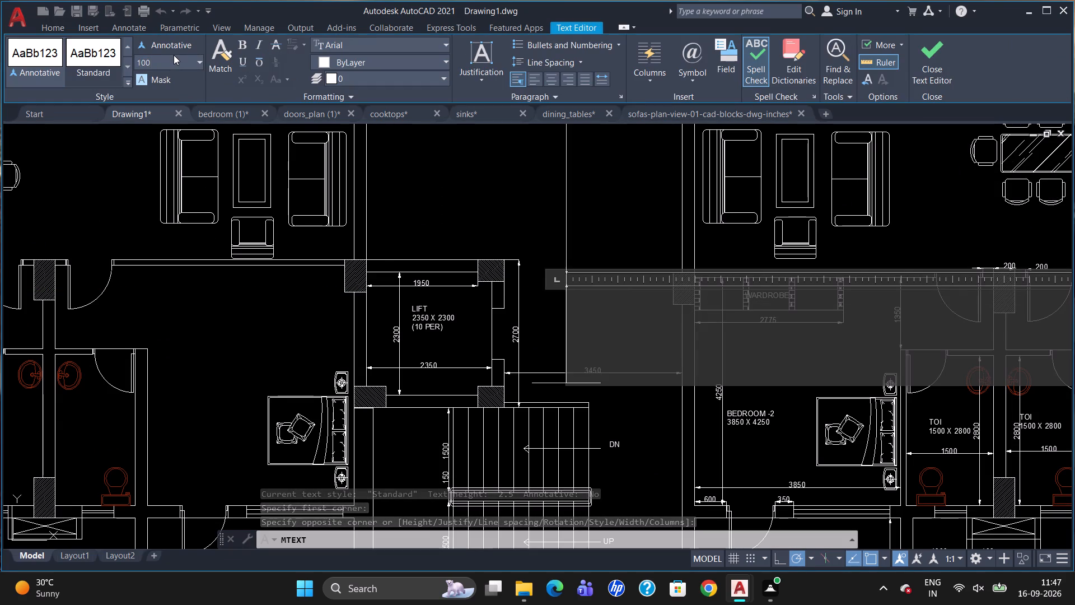
text(LOBBY)
key(Return)
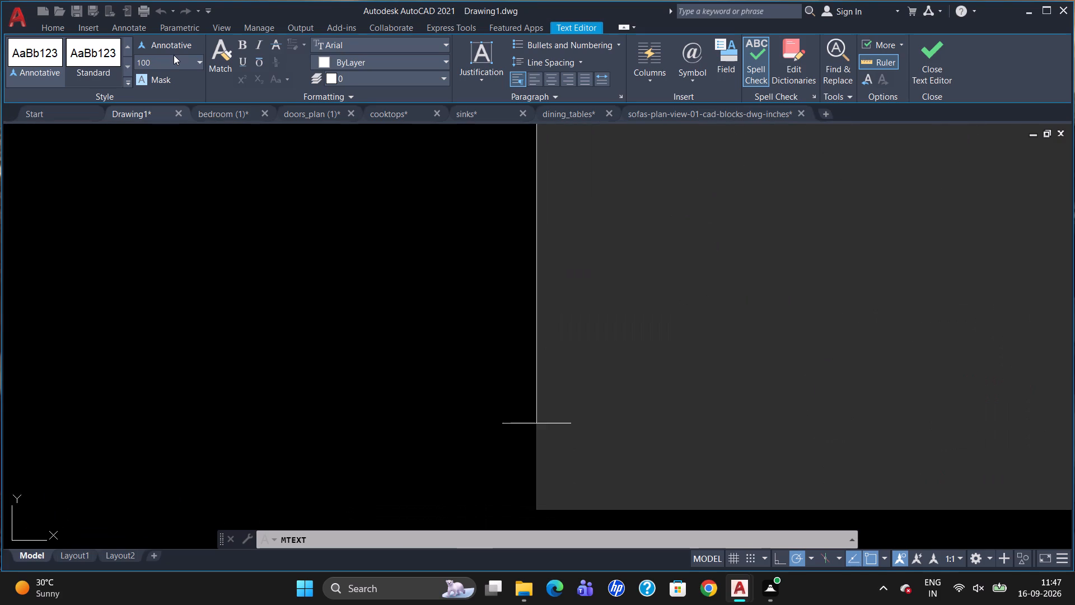
text(3450 X 2700)
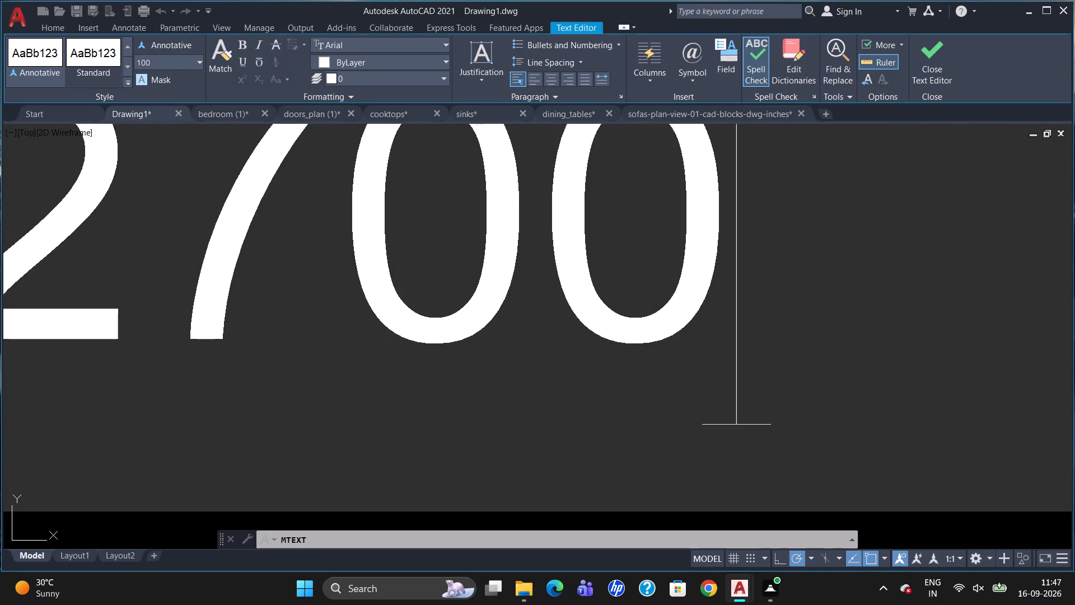
key(Escape)
click(551, 291)
Add a vertical linear dimension in the lobby from the wall line opposite the lift down to the lift's near outer wall.
scroll(635, 311, down, 2)
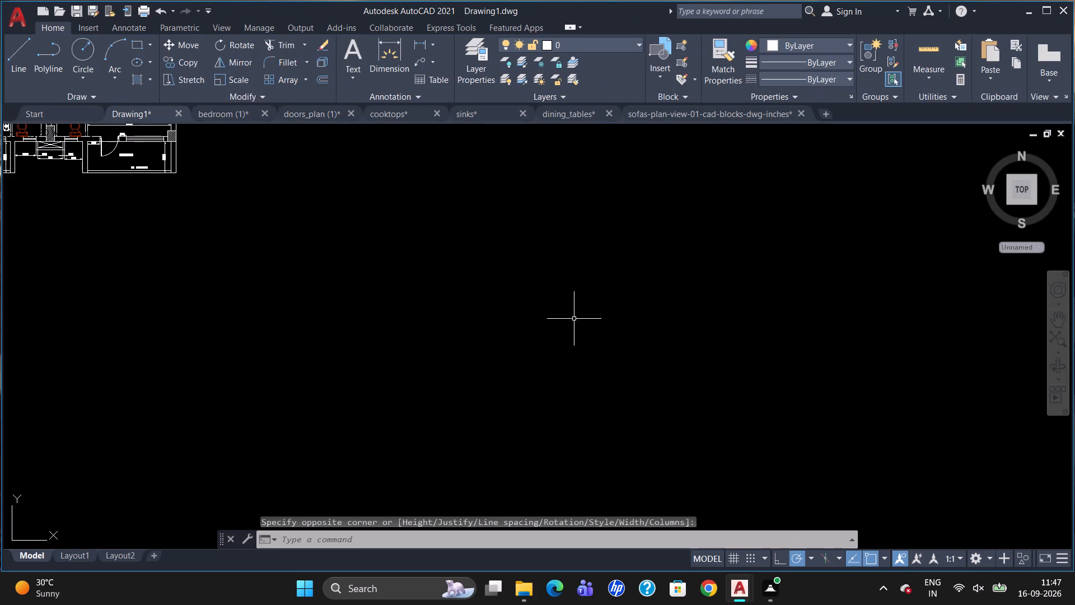
scroll(618, 322, down, 1)
scroll(137, 181, up, 4)
scroll(700, 306, down, 2)
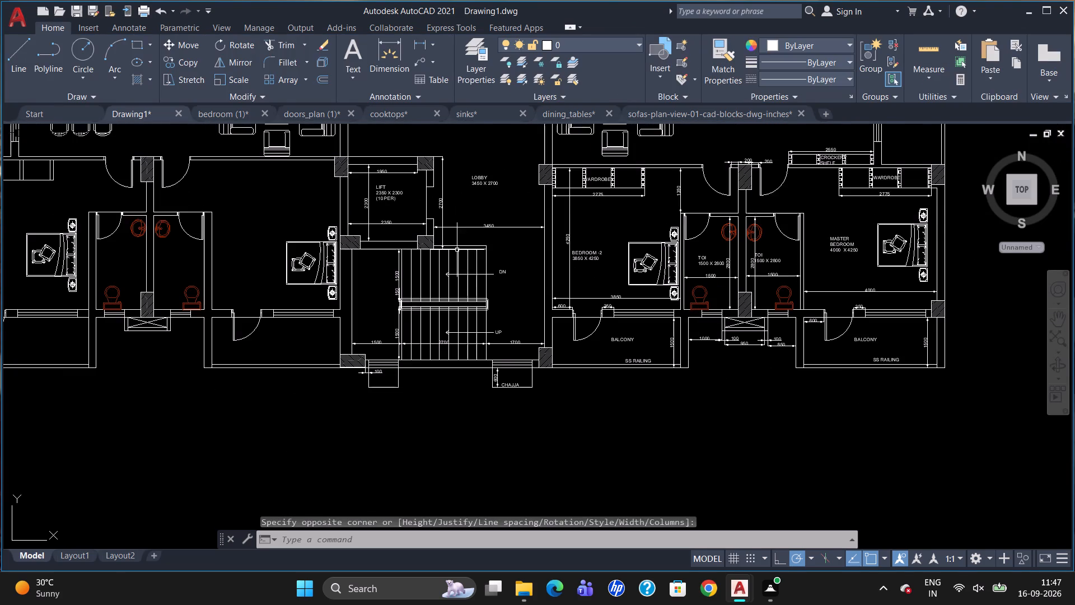
scroll(456, 249, up, 1)
scroll(520, 329, down, 1)
scroll(476, 201, up, 2)
scroll(640, 353, down, 1)
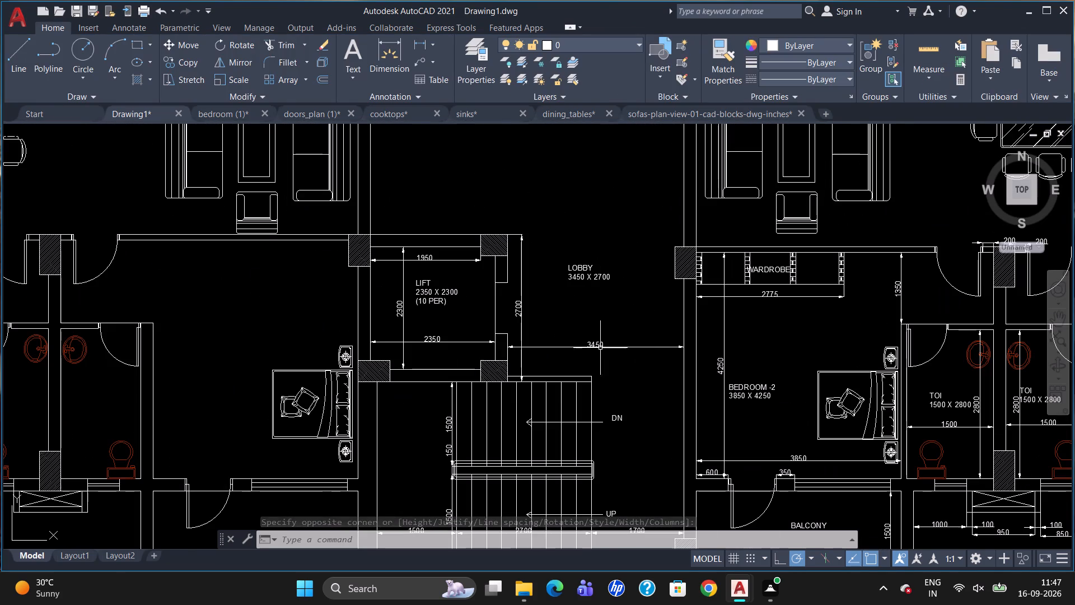
scroll(696, 367, down, 1)
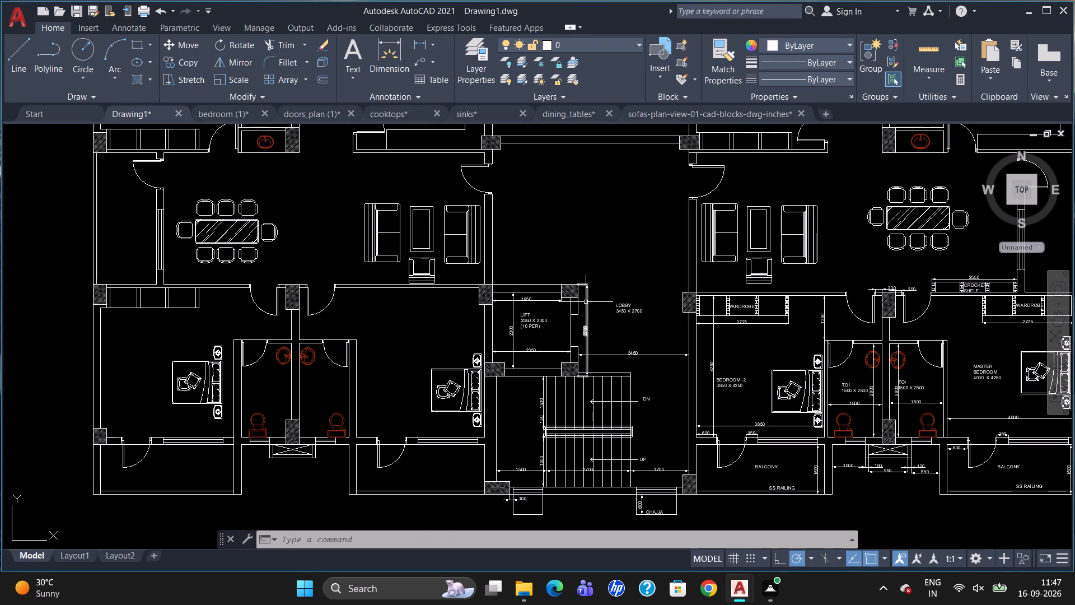
scroll(579, 202, up, 1)
scroll(567, 327, down, 2)
scroll(615, 283, up, 1)
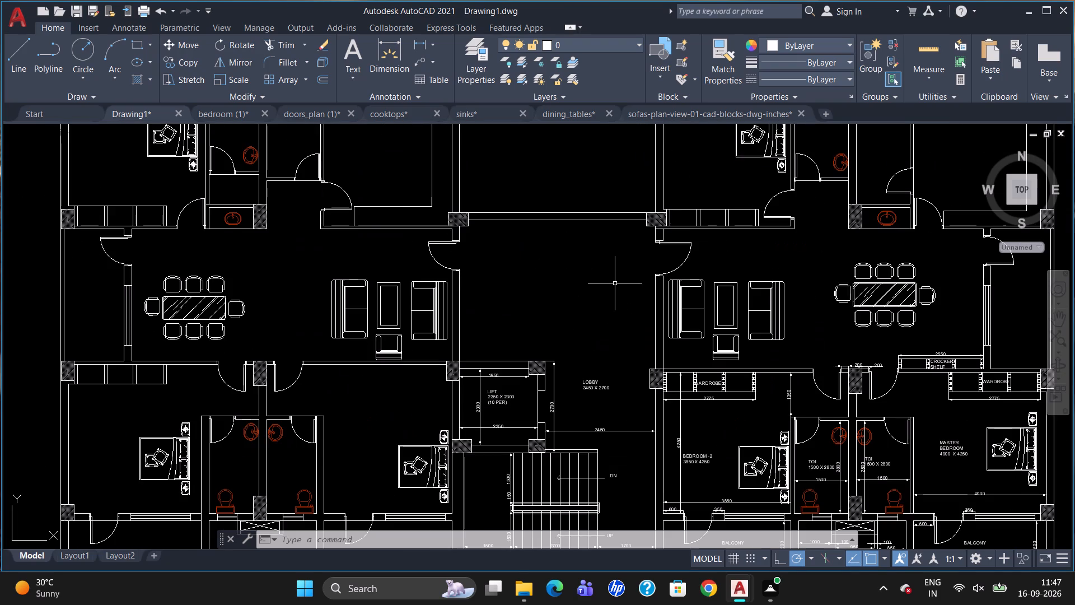
text(DLI)
key(Return)
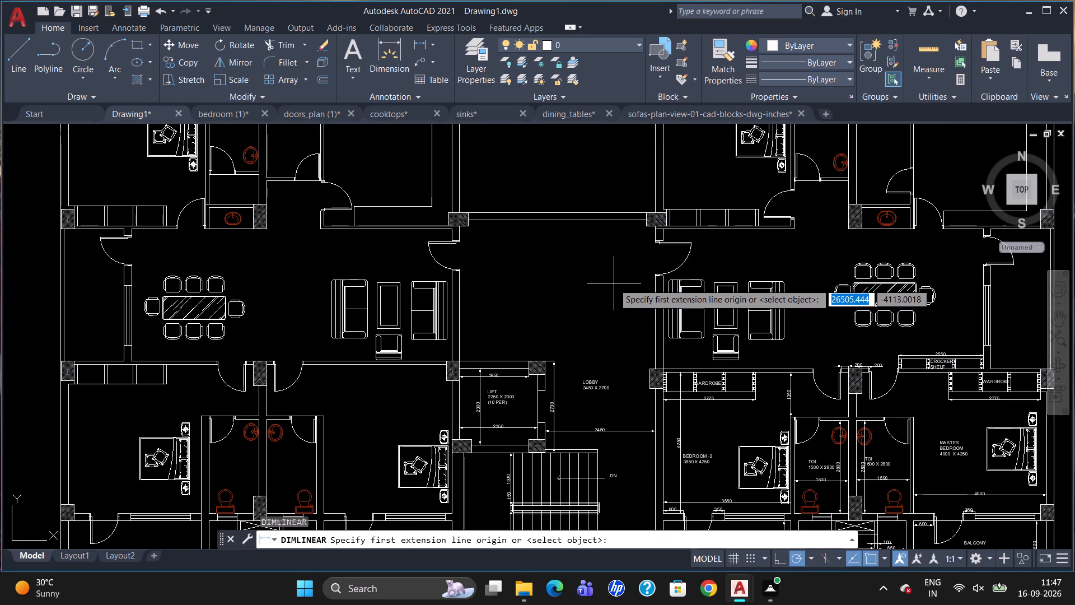
click(480, 221)
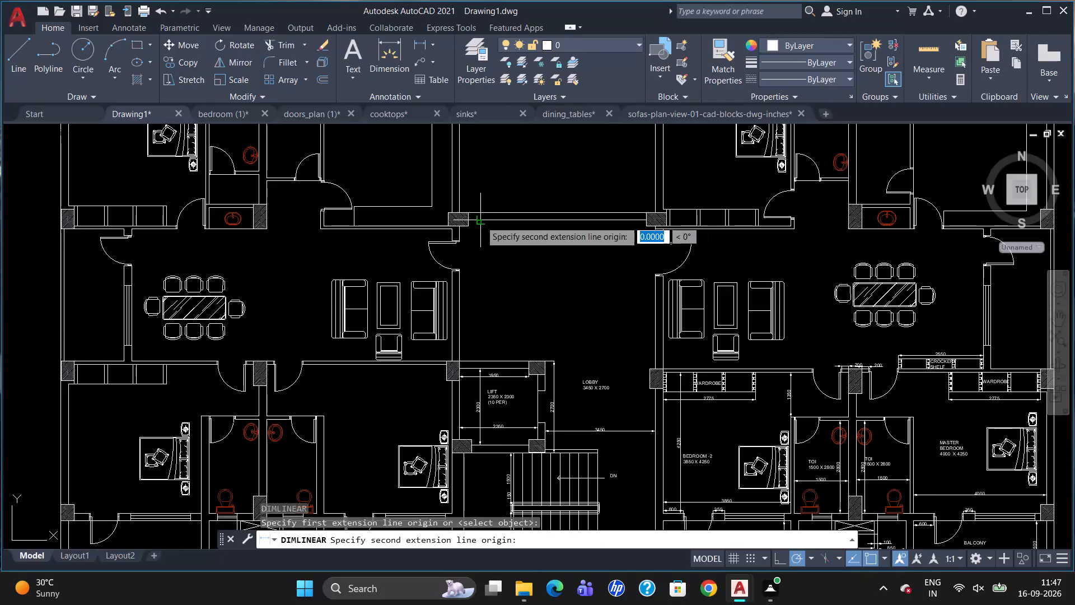
click(478, 358)
click(482, 356)
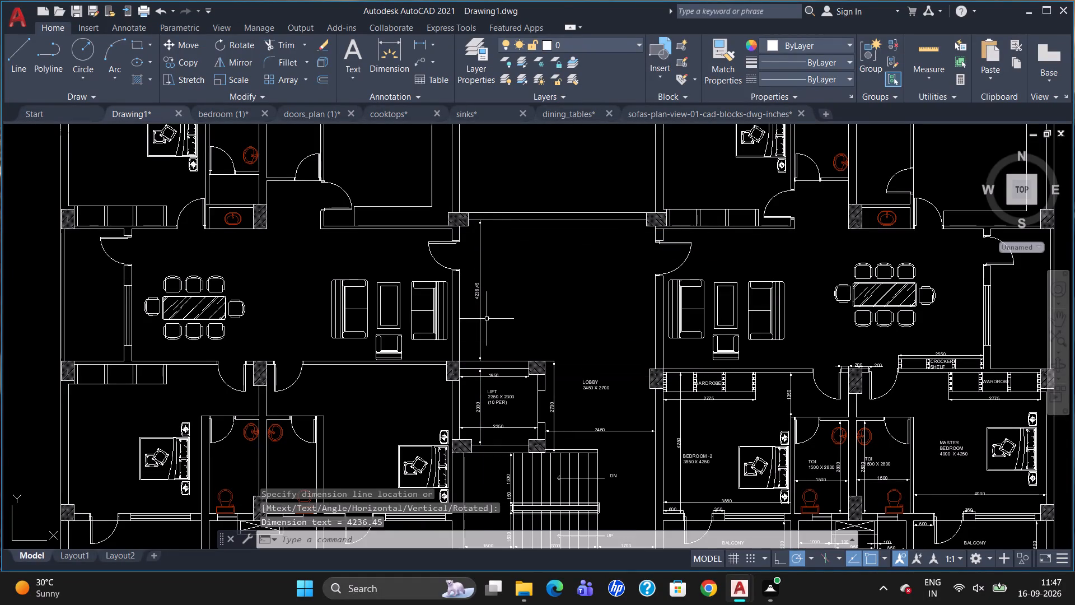
Override the text of the vertical lobby dimension above the lift with 4600.
scroll(485, 299, up, 2)
double_click(464, 288)
key(Delete)
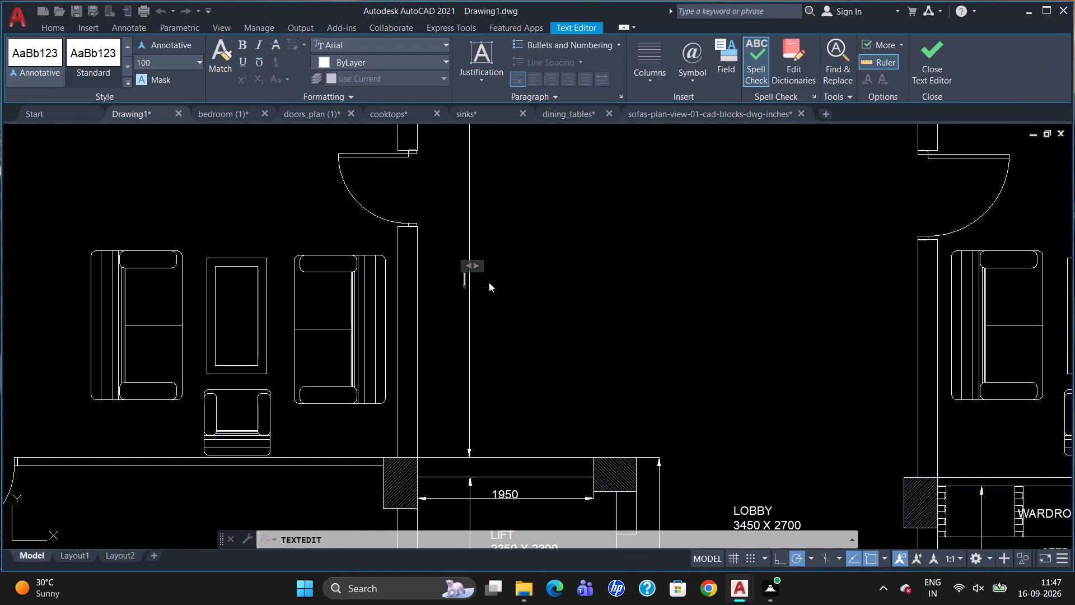
text(4600)
click(536, 318)
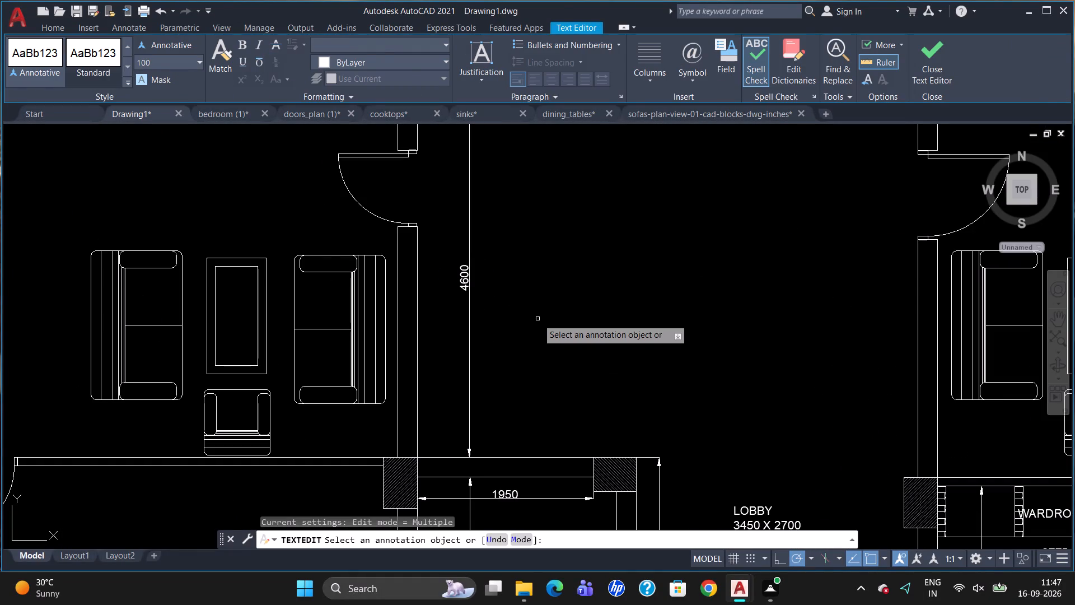
key(Escape)
Add a horizontal linear dimension across the lobby's full width between the two flats' entrance walls, just above their doors.
scroll(708, 383, down, 1)
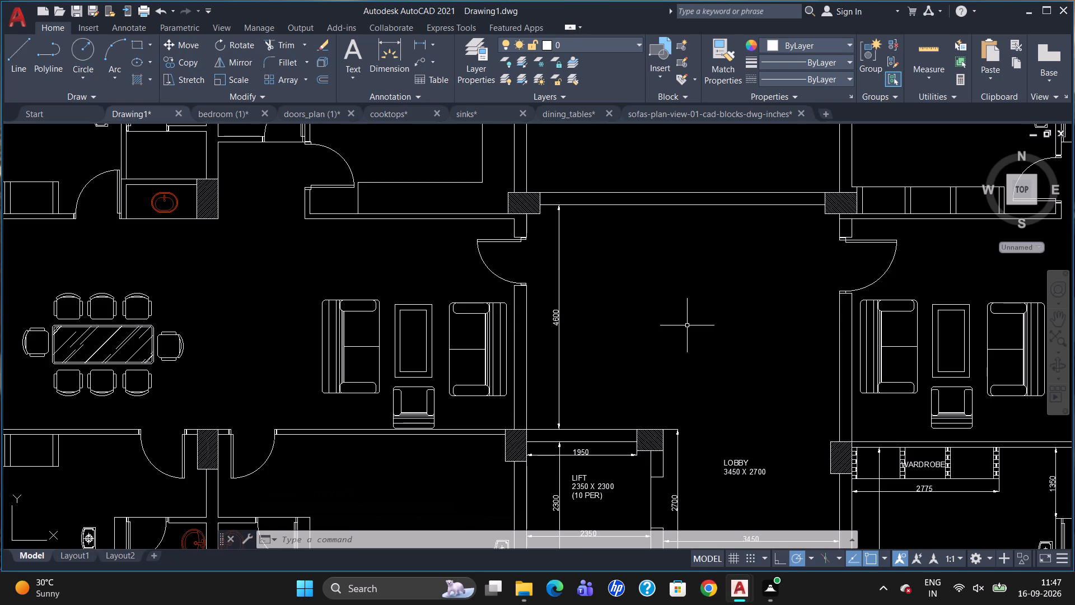
text(DLI)
key(Return)
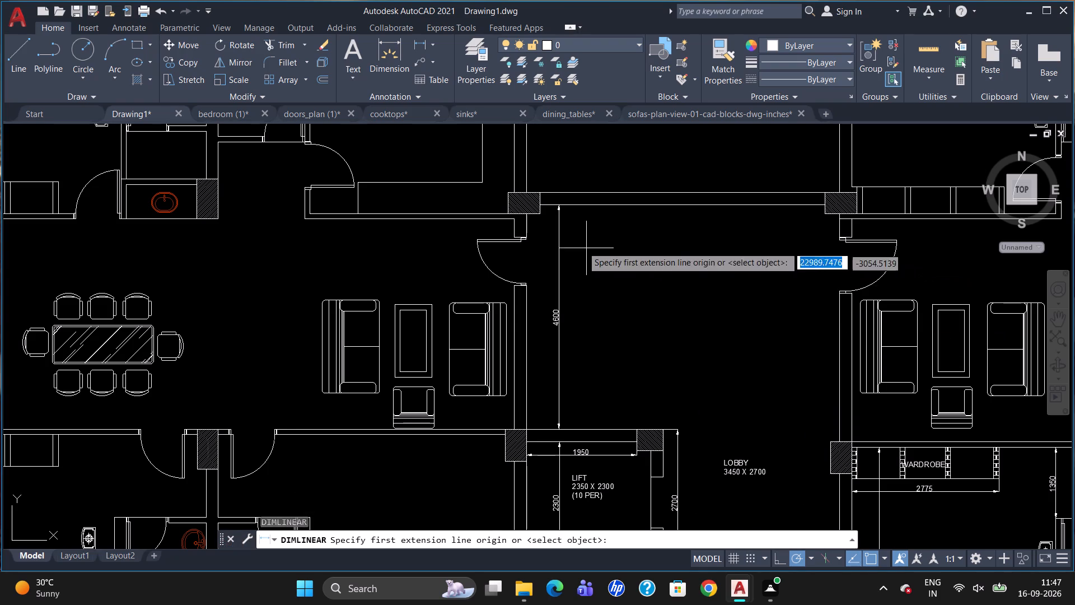
click(530, 227)
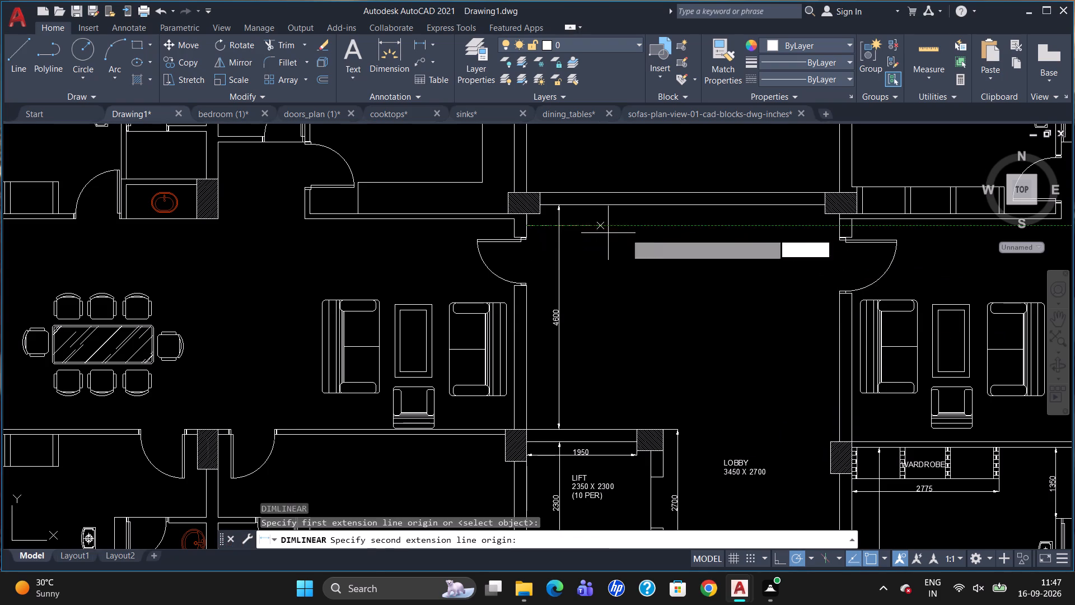
click(838, 226)
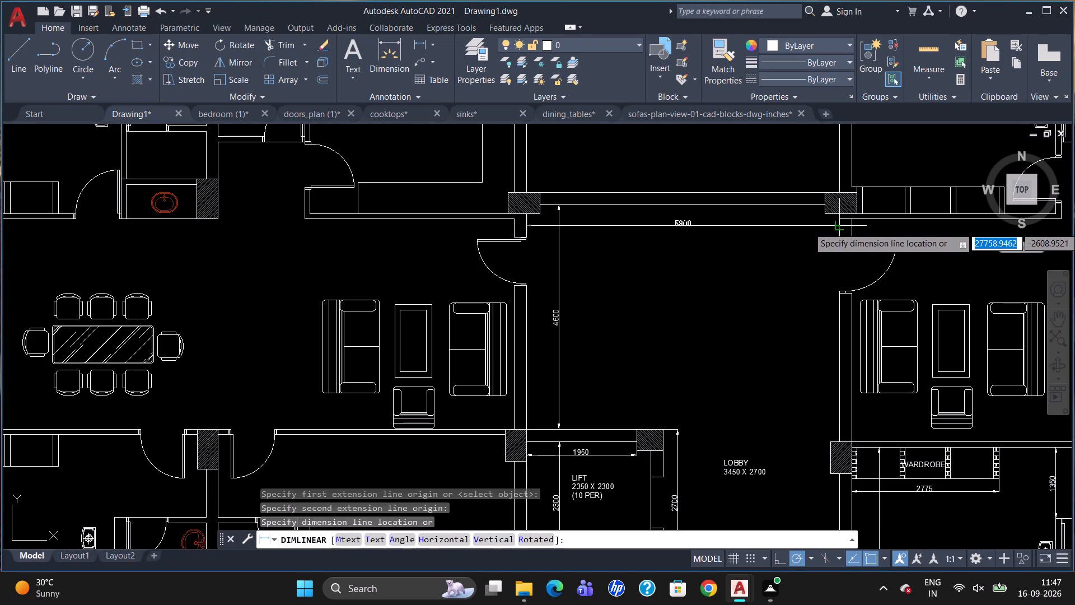
click(833, 223)
Override the text of the horizontal dimension across the lobby's full width with 5700.
scroll(764, 223, up, 1)
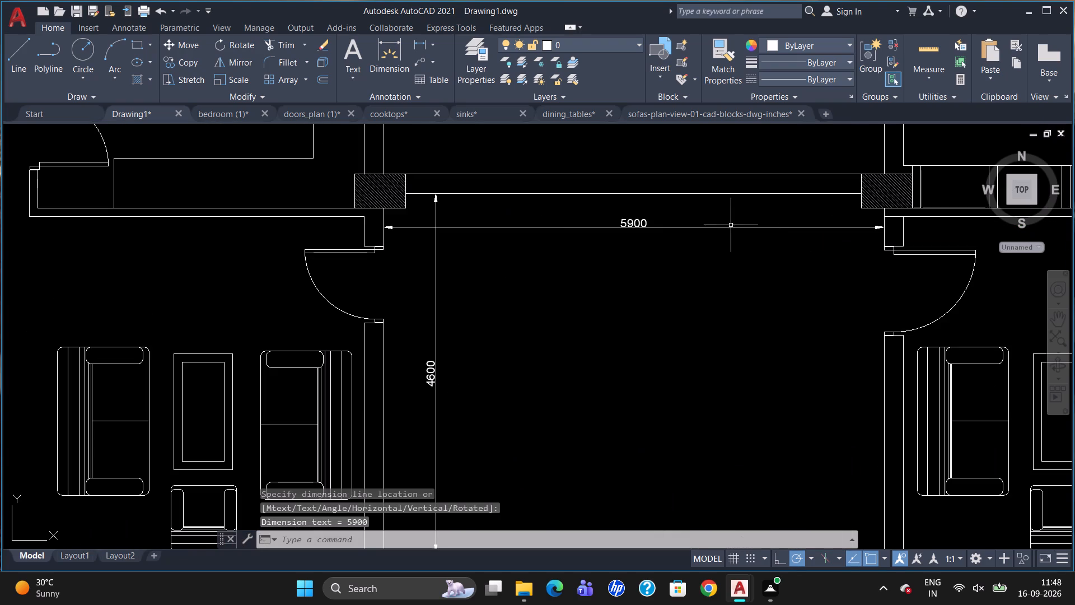
double_click(635, 220)
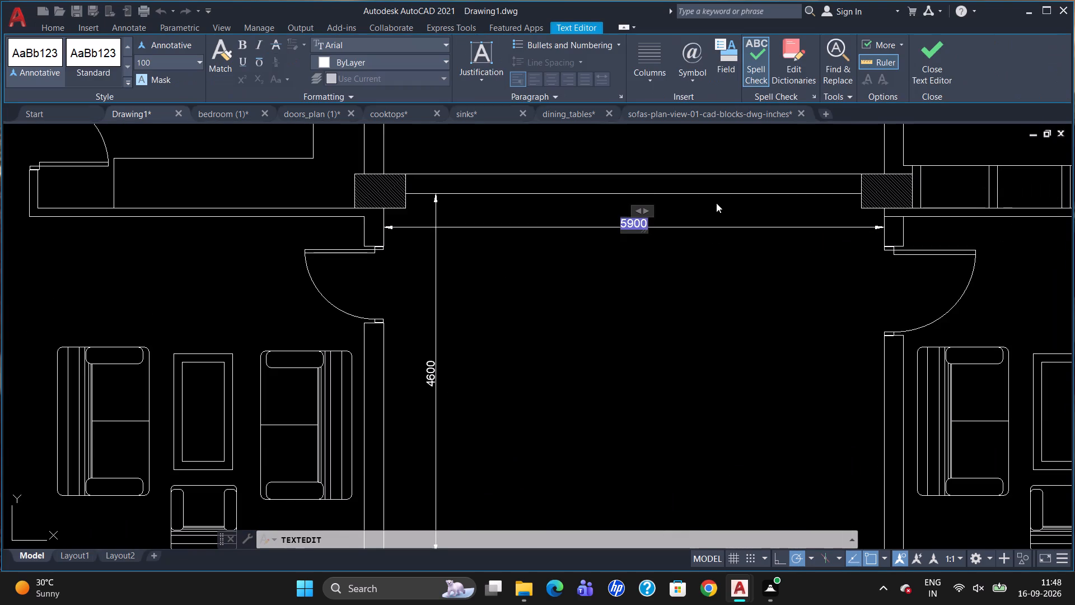
key(Delete)
text(5700)
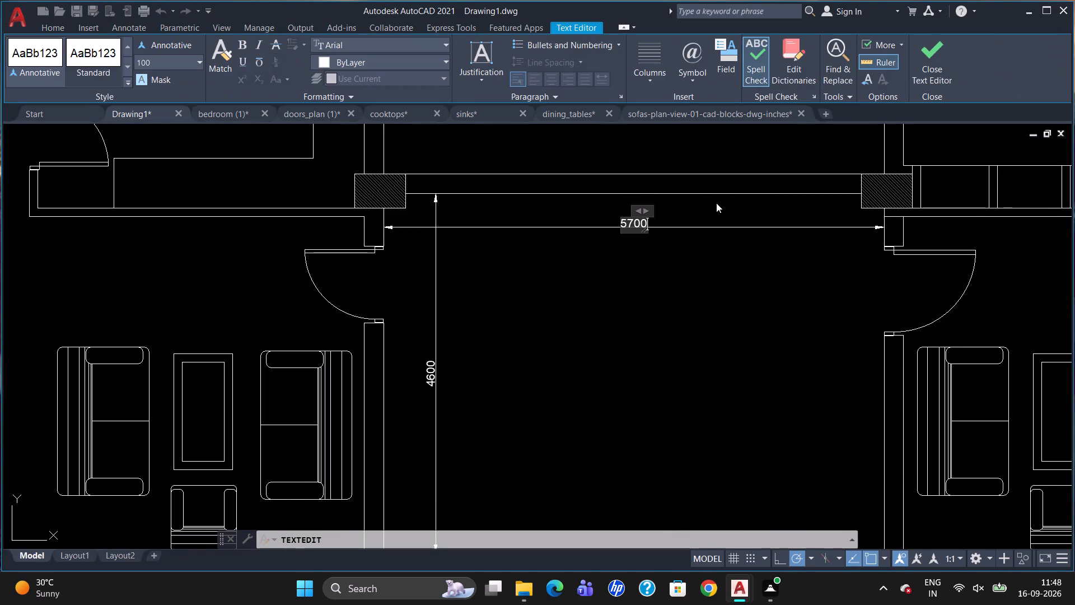
click(725, 315)
key(Escape)
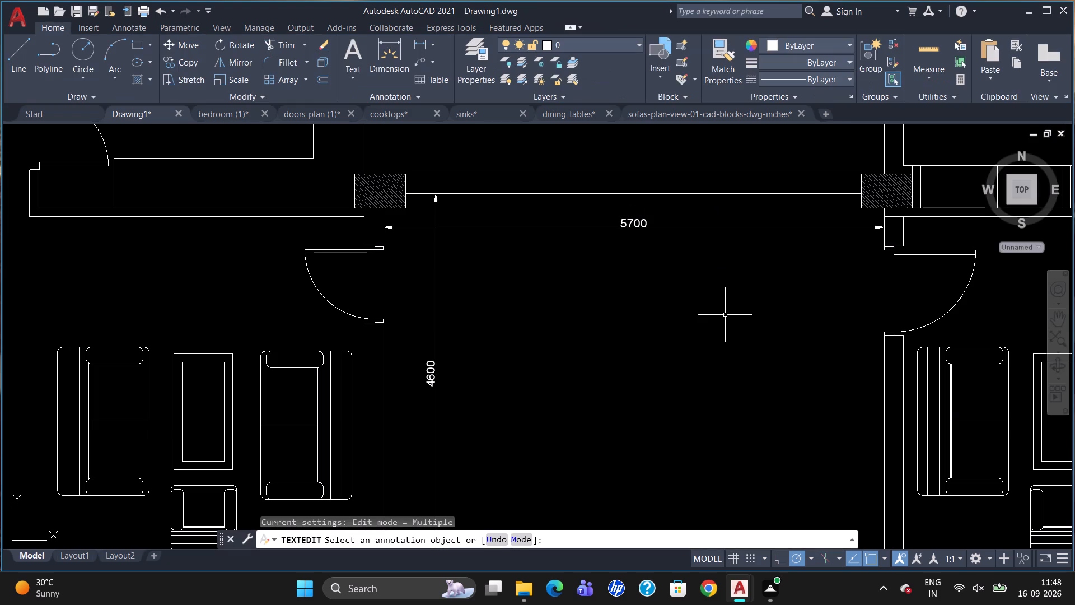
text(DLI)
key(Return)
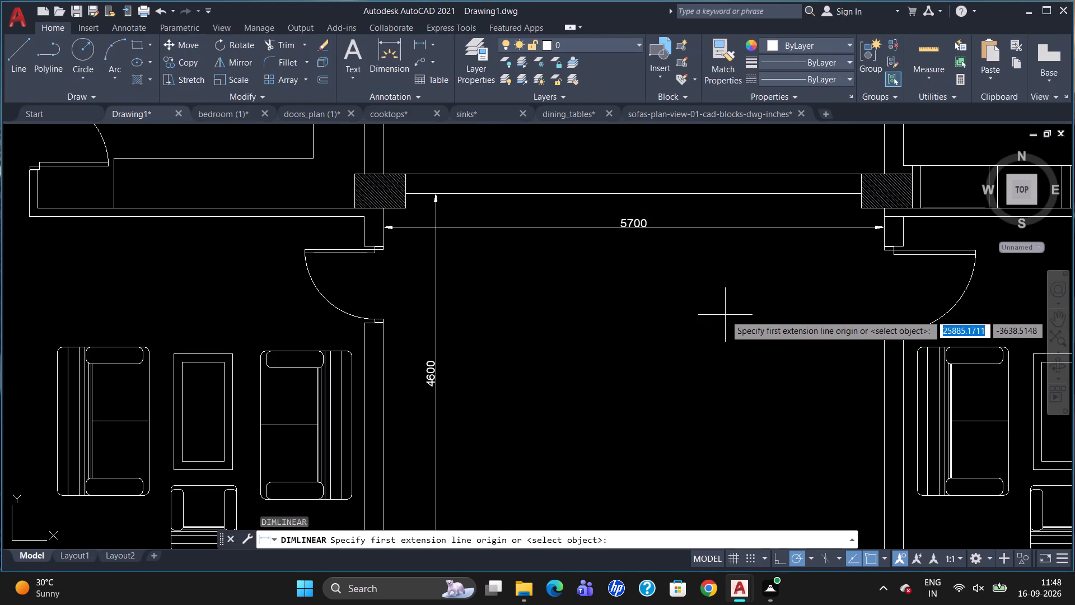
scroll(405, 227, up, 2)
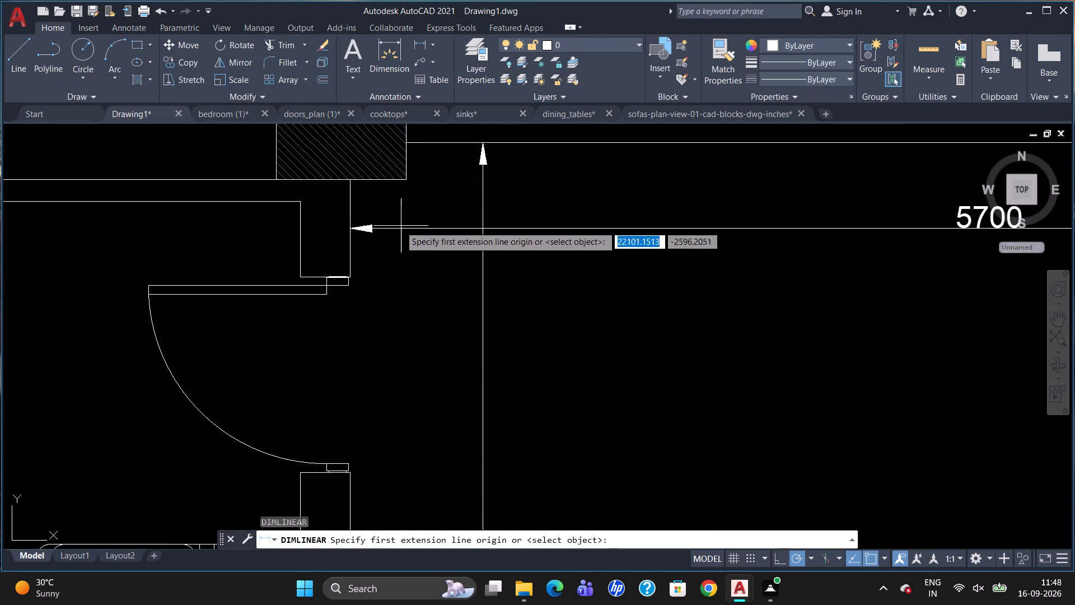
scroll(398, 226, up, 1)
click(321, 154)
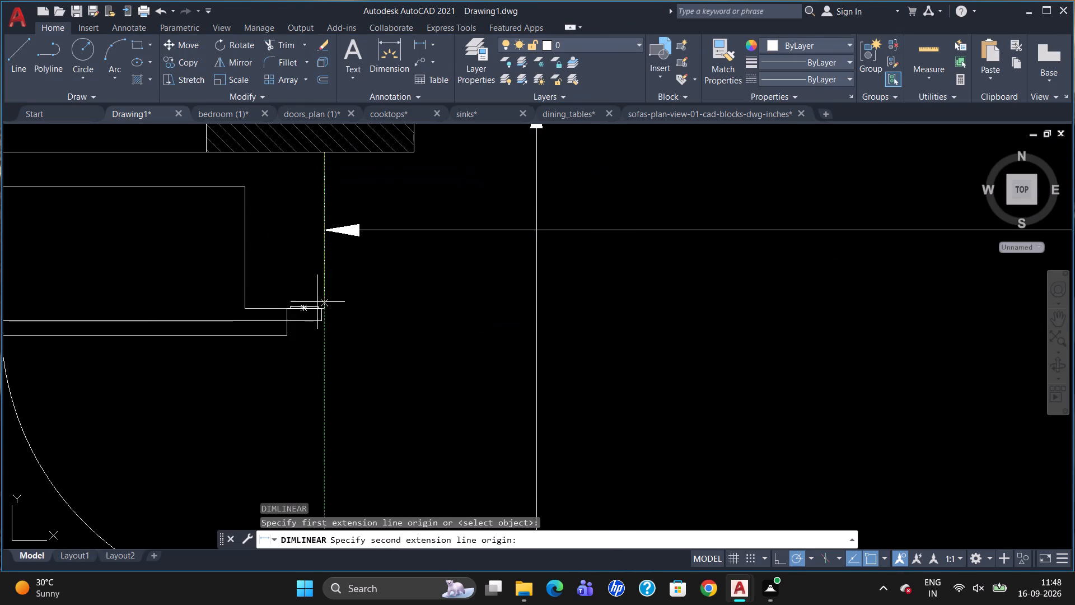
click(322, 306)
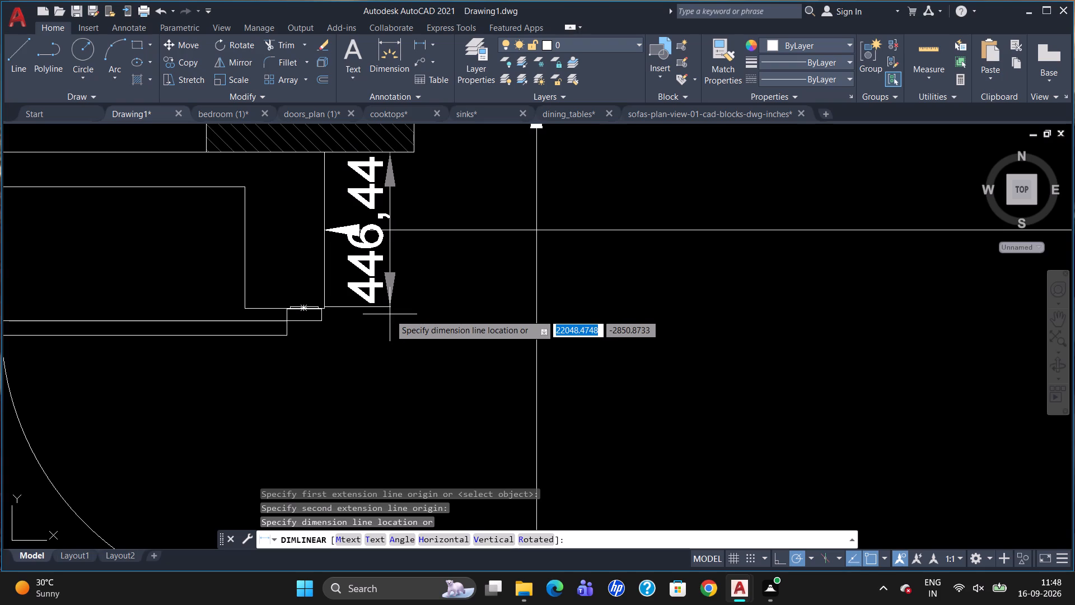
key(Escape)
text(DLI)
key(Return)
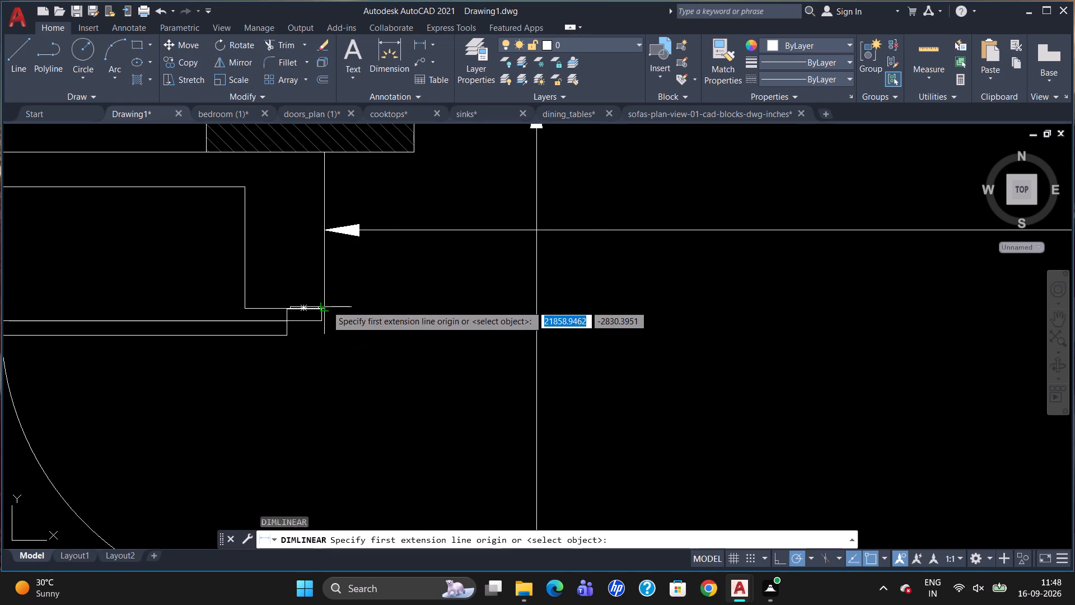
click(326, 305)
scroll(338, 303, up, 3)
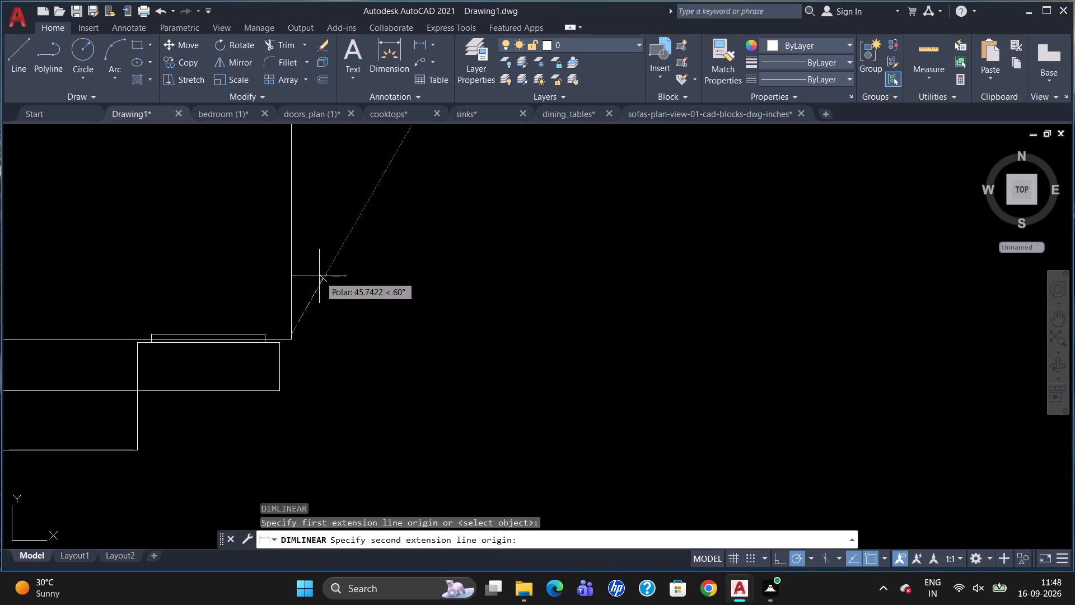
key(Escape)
Add a vertical linear dimension in the lobby for the left flat's short wall between its entrance door and the hatched column.
text(DLI)
key(Return)
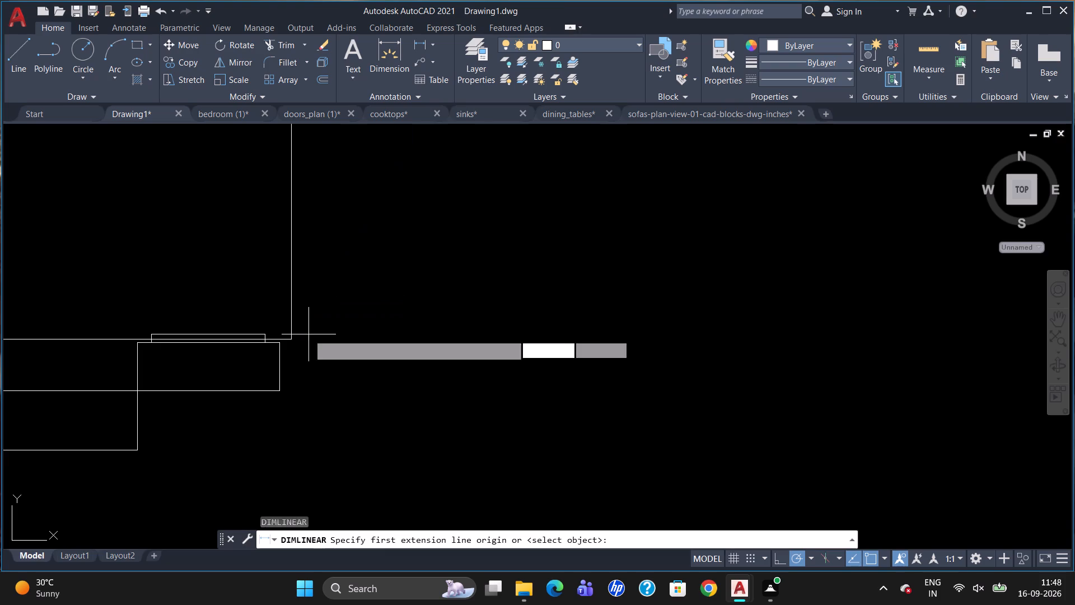
click(287, 338)
scroll(311, 262, down, 3)
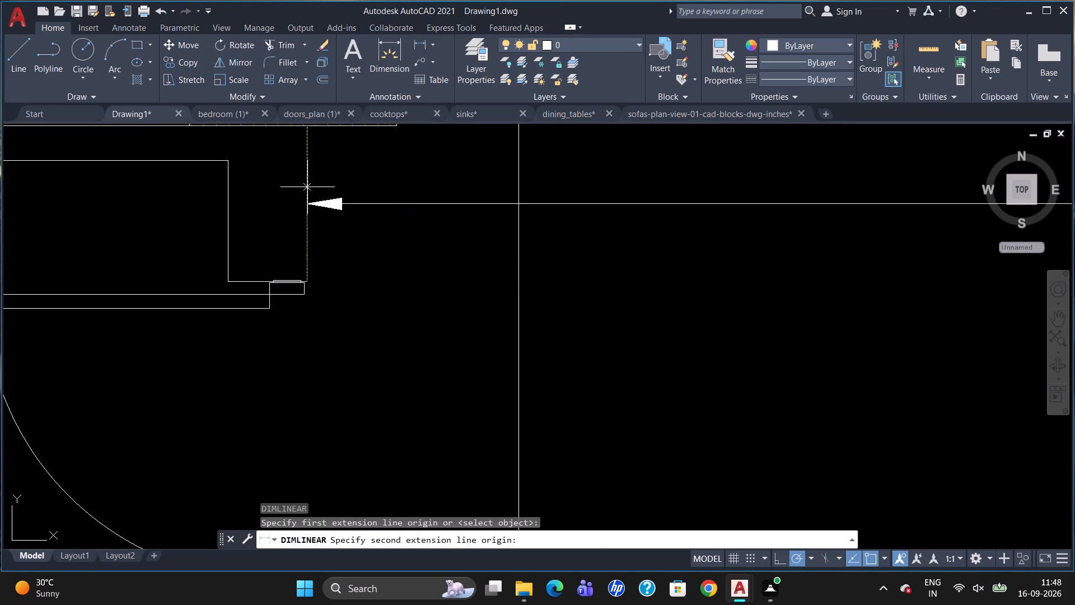
scroll(302, 175, down, 2)
scroll(302, 156, up, 4)
click(311, 166)
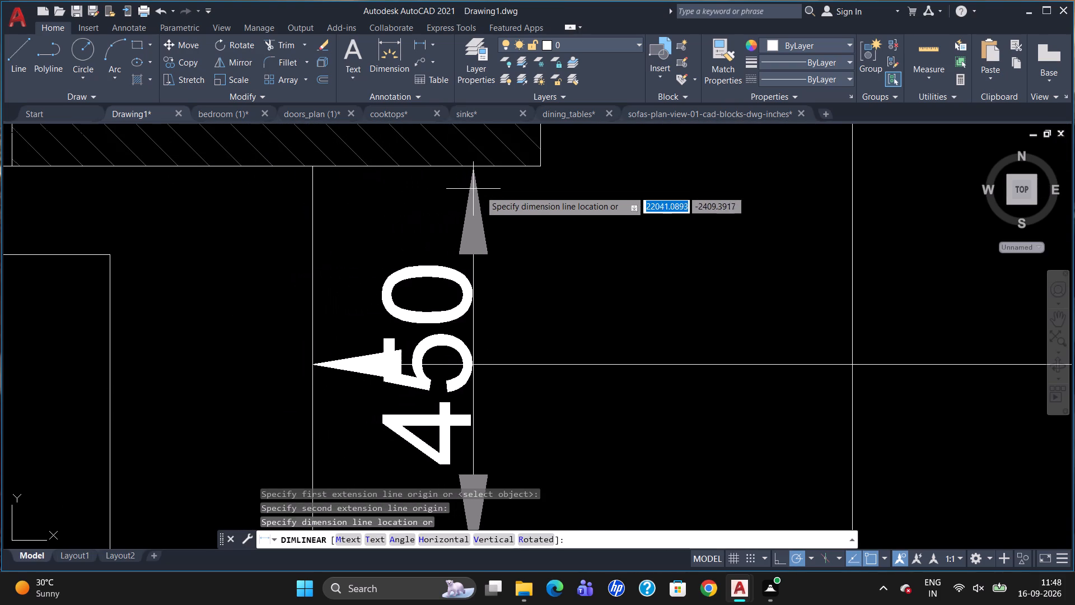
click(510, 195)
scroll(364, 171, down, 3)
scroll(410, 305, down, 2)
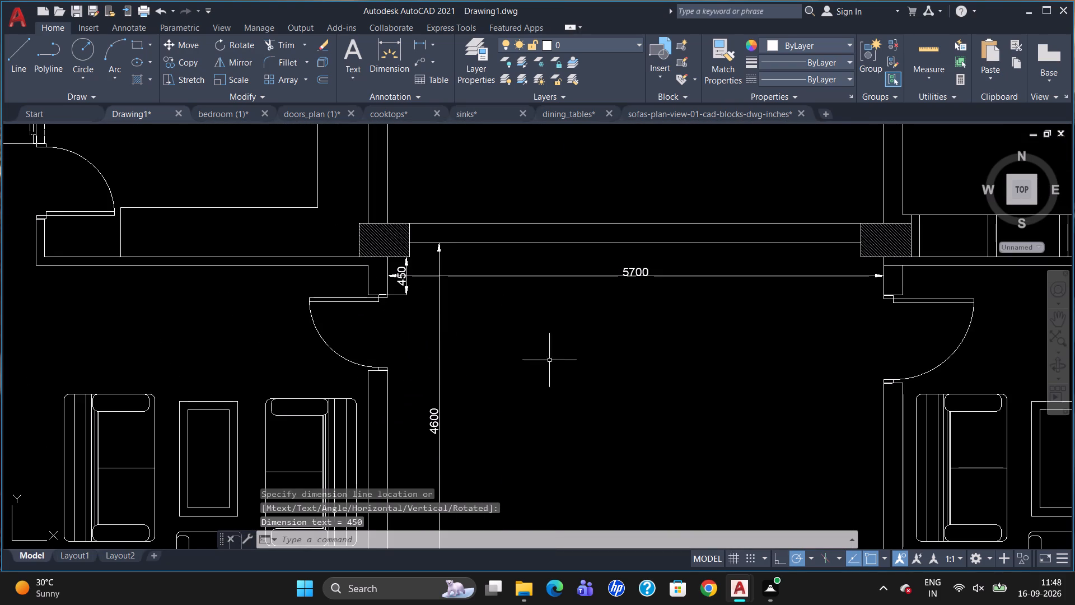
Add a vertical linear dimension in the lobby for the right flat's short wall between the hatched column and its entrance door.
scroll(936, 290, up, 2)
text(DLI)
key(Return)
drag(821, 205, 821, 211)
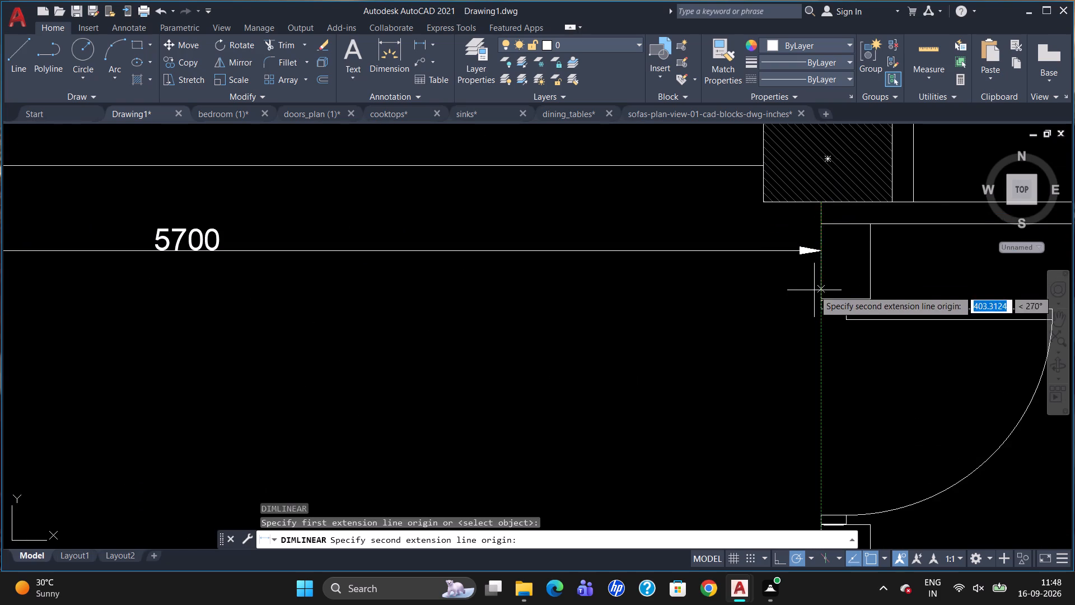
scroll(821, 300, up, 4)
drag(821, 287, 815, 292)
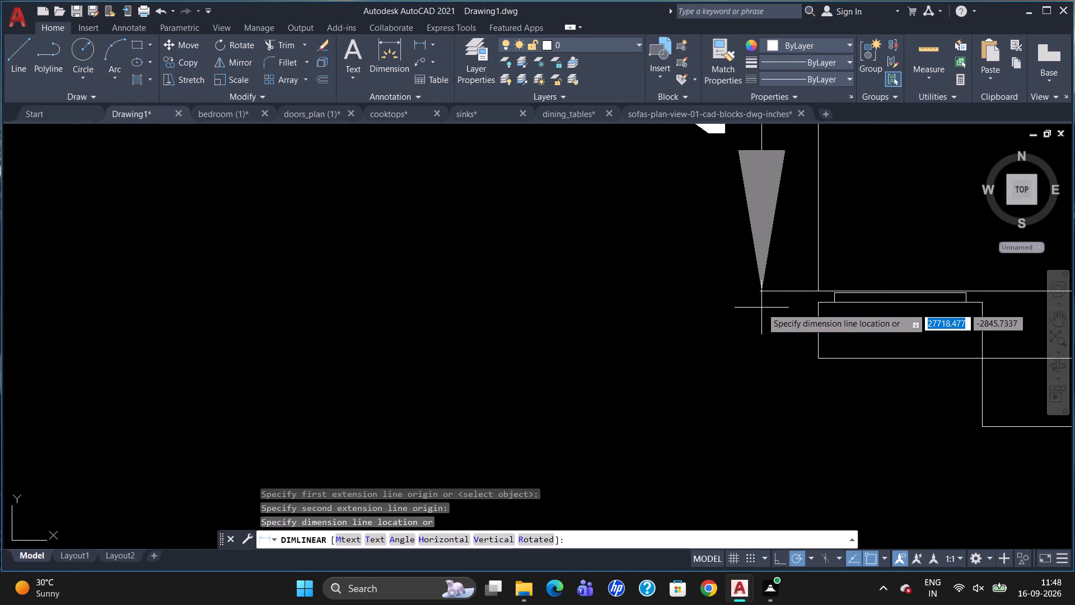
scroll(761, 310, down, 2)
click(717, 323)
scroll(649, 370, down, 2)
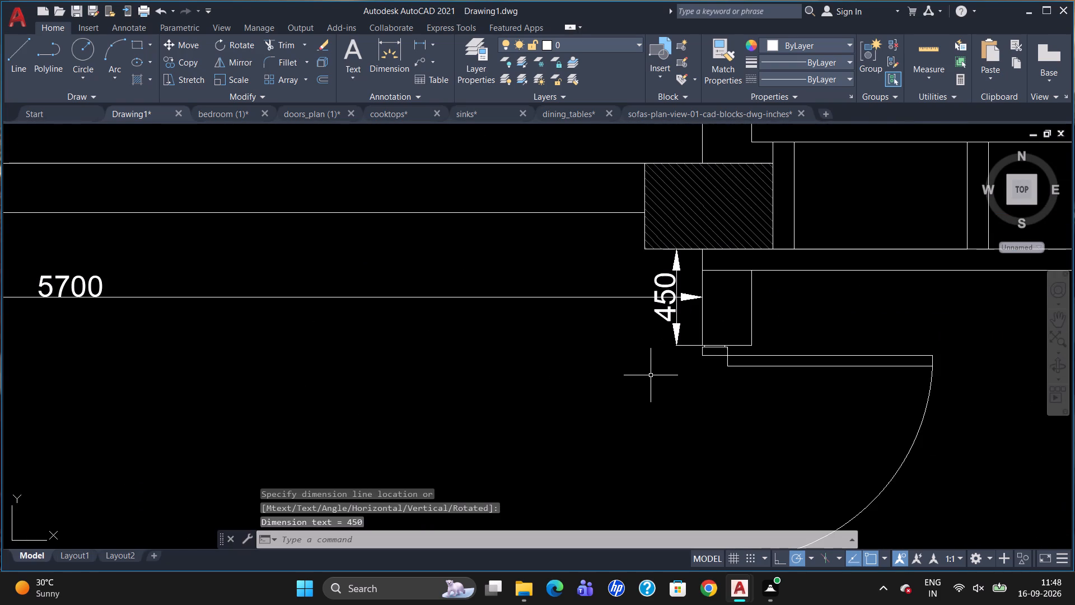
scroll(791, 349, down, 2)
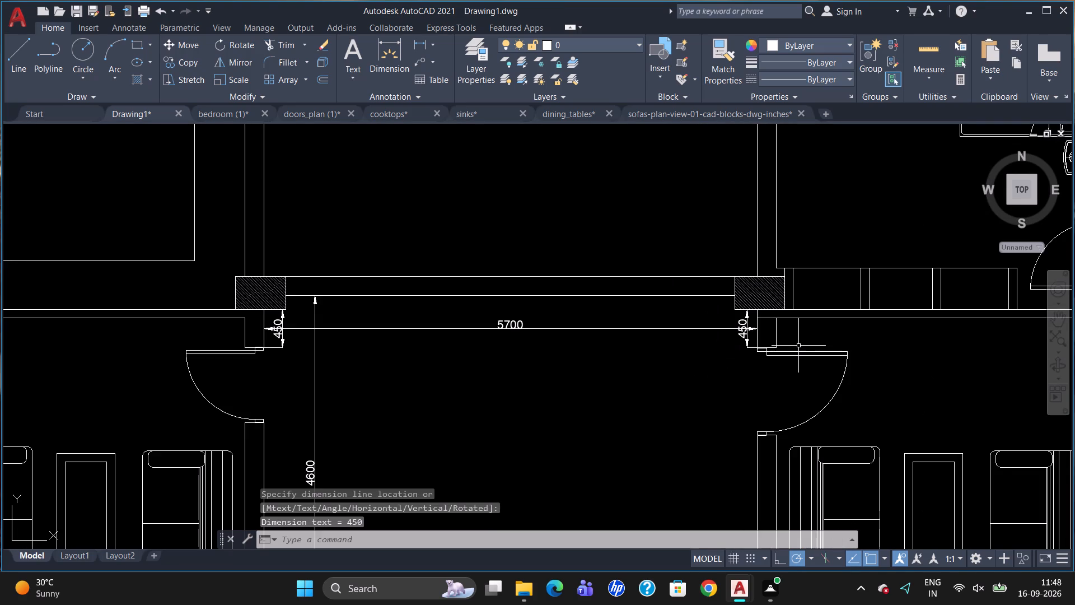
Add multiline text of height 100 in the lobby between the two flat entrances reading LOBBY and 5700 X 4600 on two lines, saving it.
scroll(800, 370, down, 2)
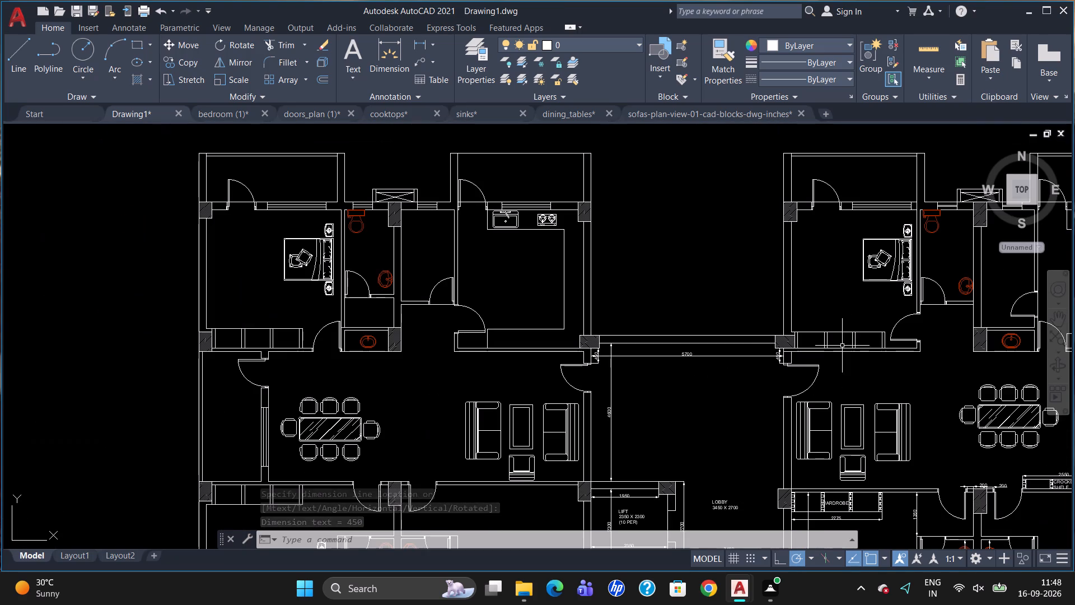
scroll(645, 339, down, 1)
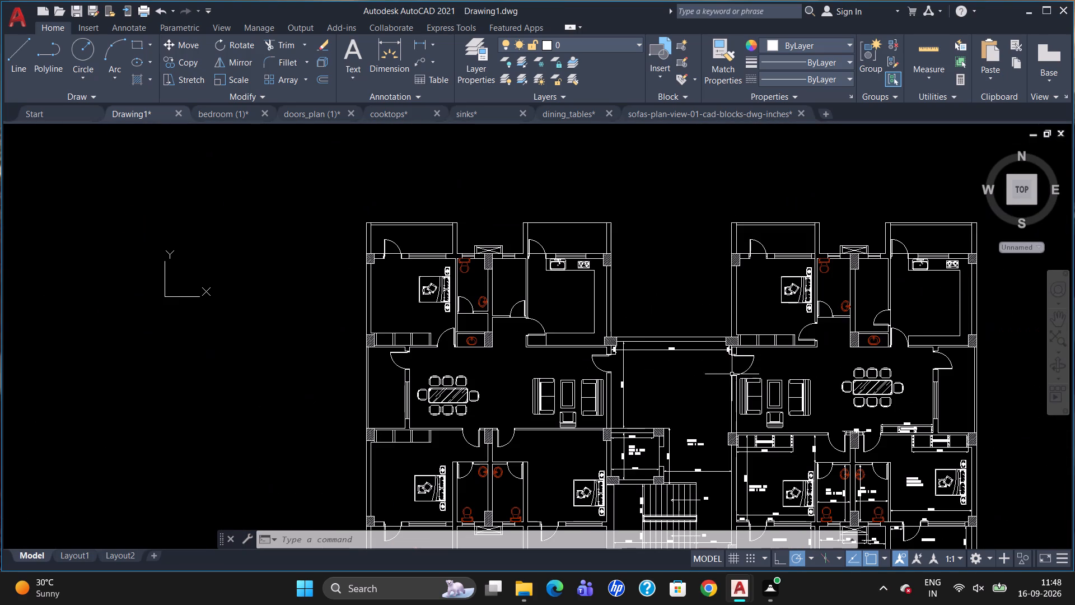
scroll(830, 355, up, 1)
scroll(595, 371, up, 1)
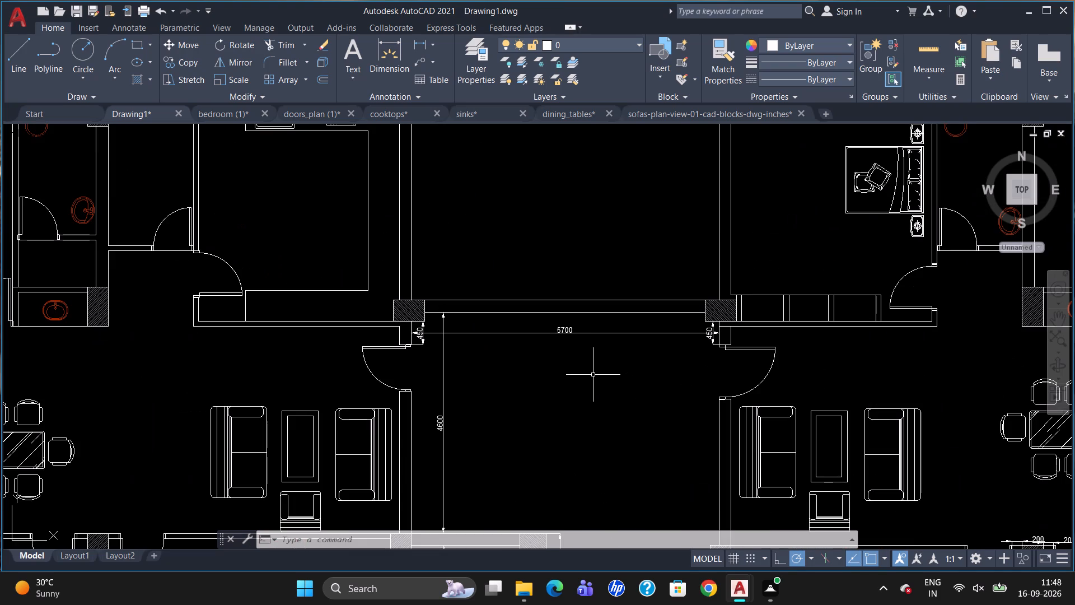
scroll(679, 257, down, 1)
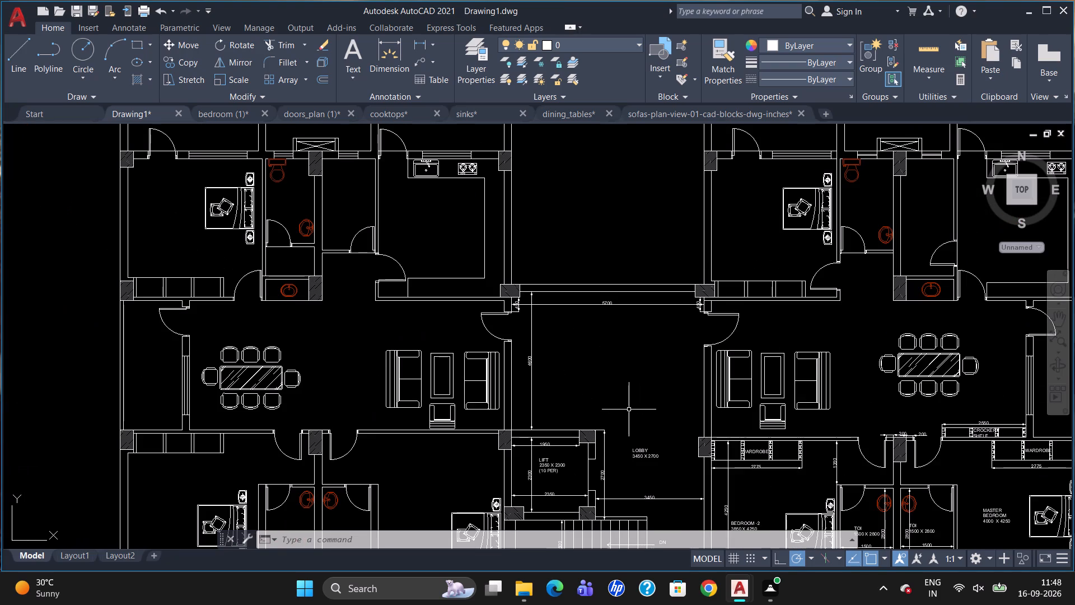
key(t)
key(Return)
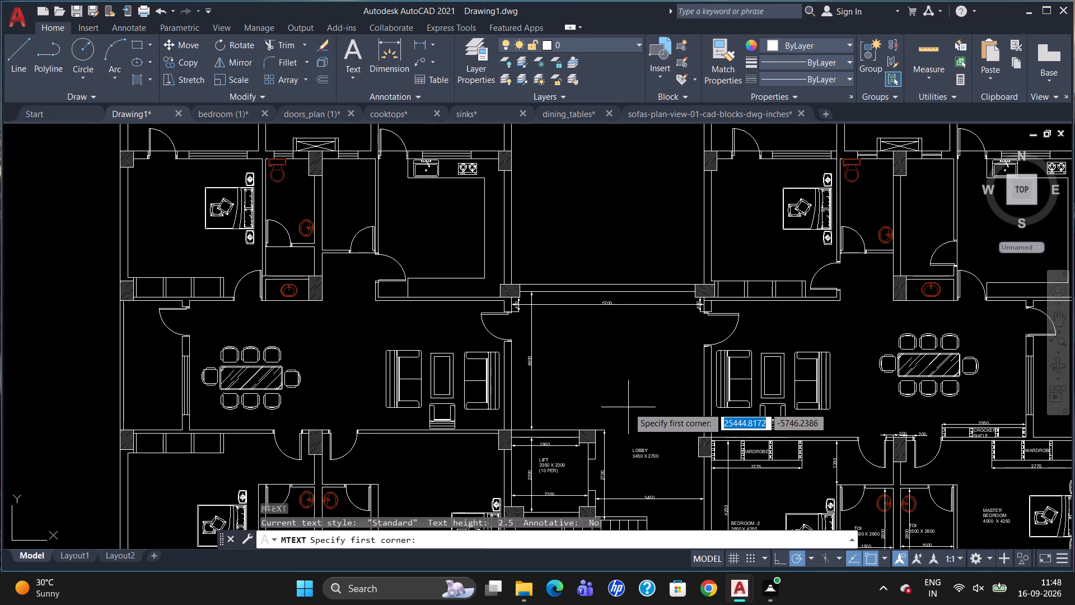
drag(586, 356, 593, 379)
click(670, 398)
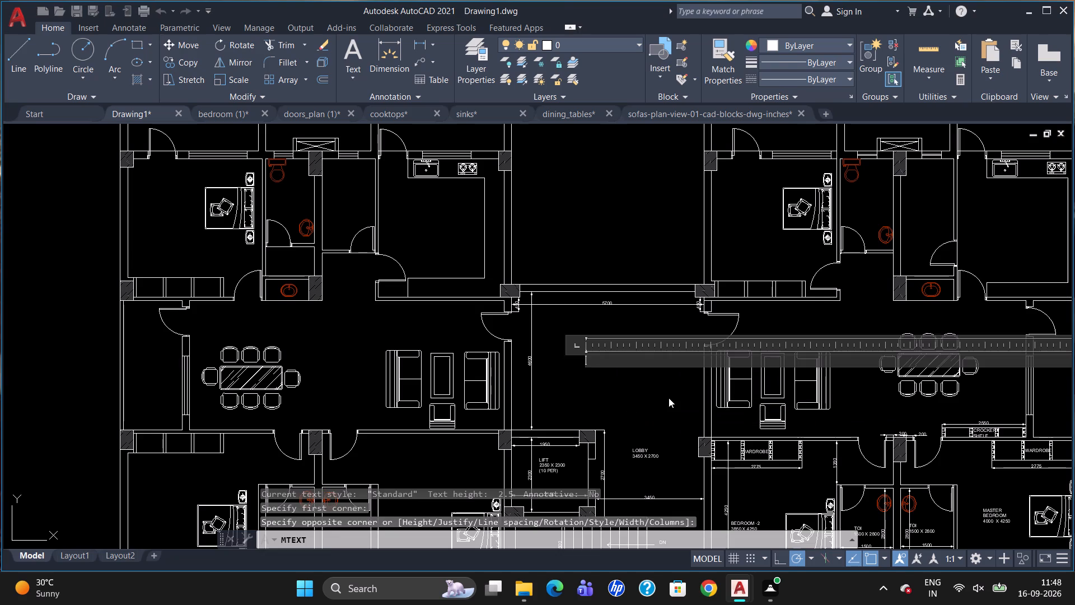
click(154, 58)
key(BackSpace)
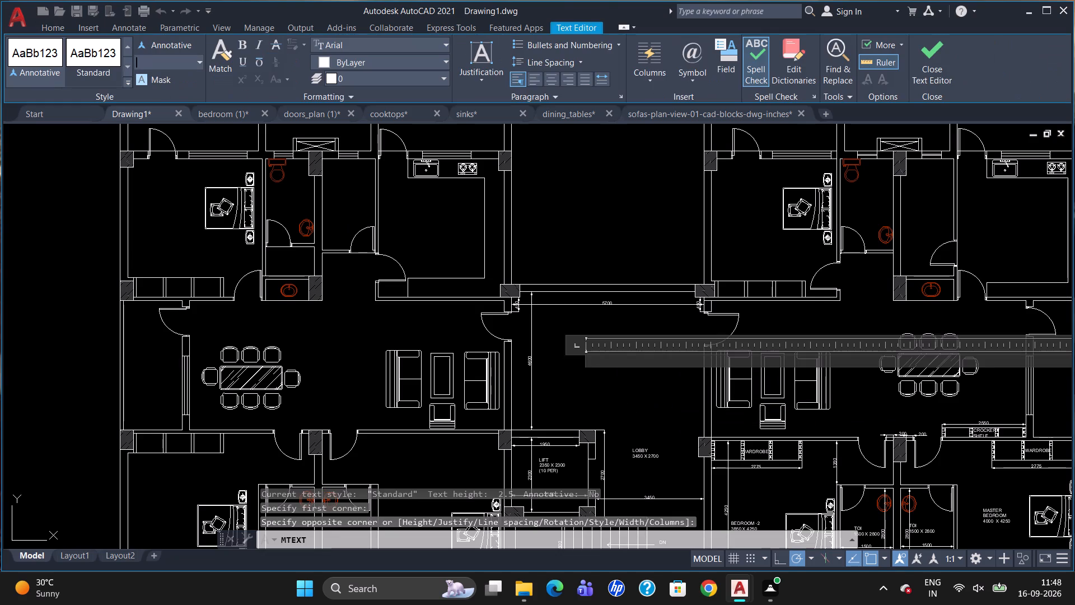
text(100)
key(Return)
text(LOBBY)
key(Return)
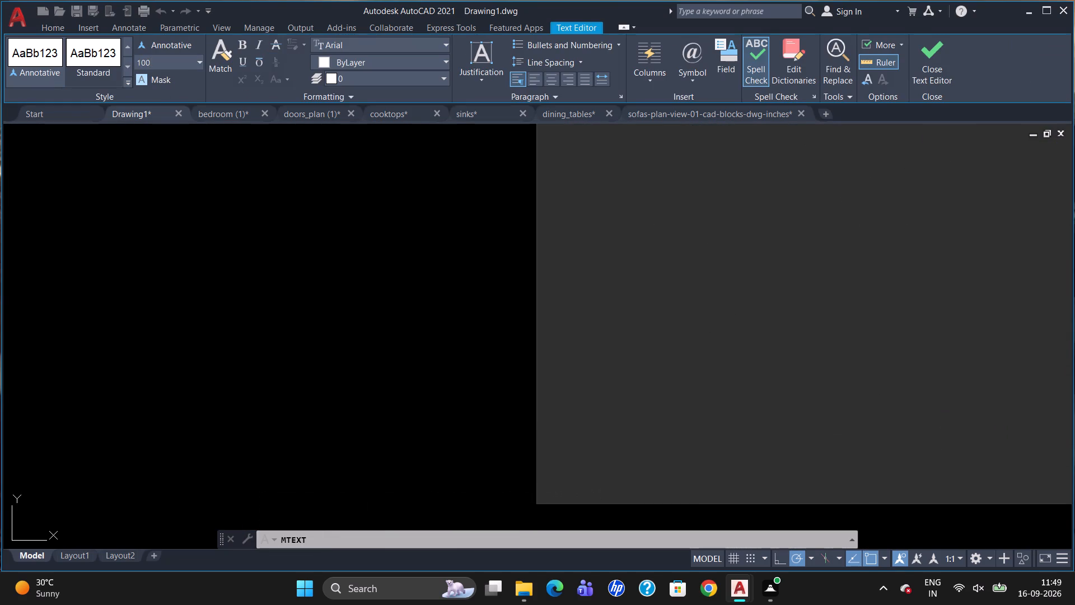
text(5700 X 4600)
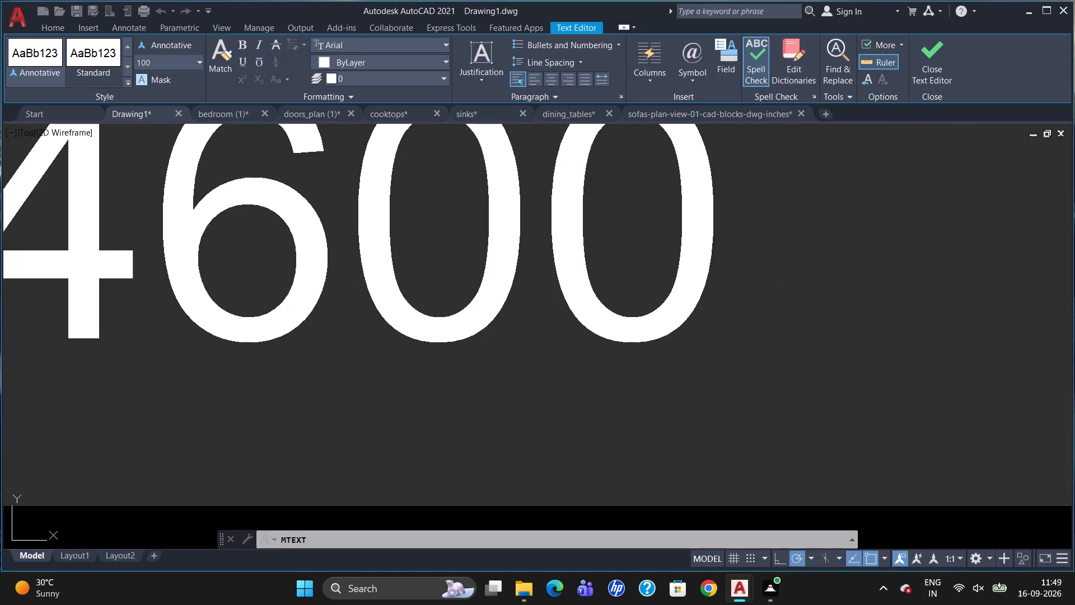
key(Escape)
click(554, 297)
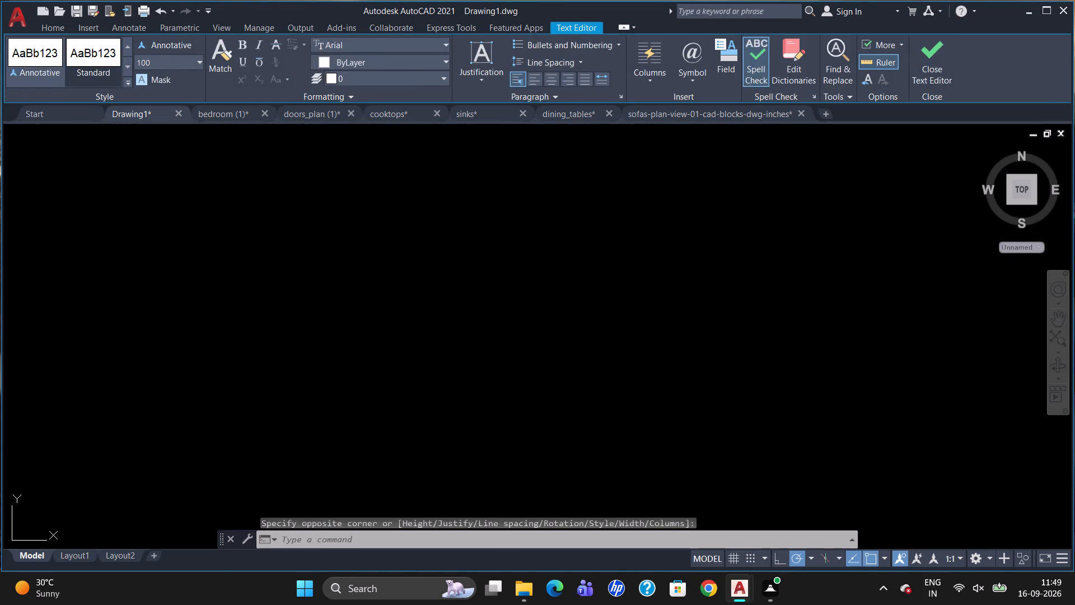
Move the LOBBY 5700 X 4600 text slightly sideways toward the middle of the lobby.
scroll(675, 319, down, 4)
scroll(390, 184, up, 4)
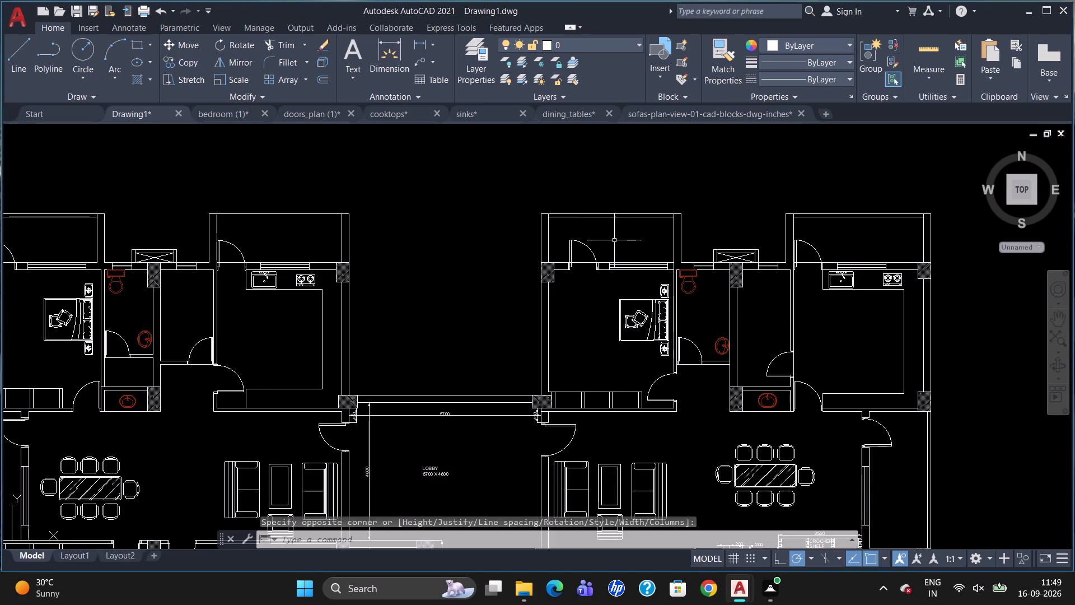
scroll(622, 272, down, 1)
scroll(522, 381, up, 2)
scroll(674, 300, down, 1)
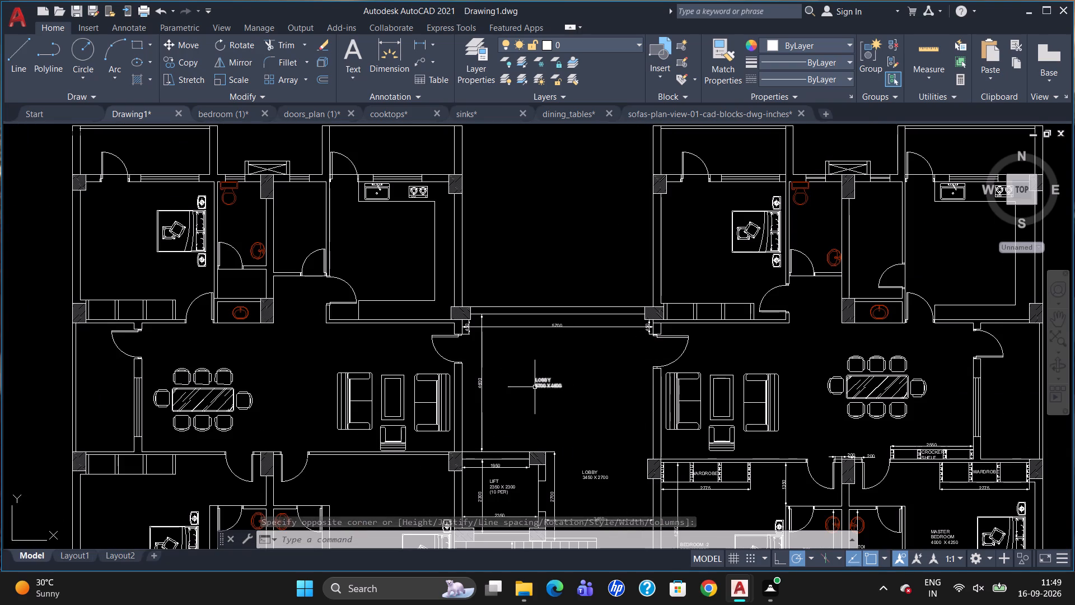
click(537, 386)
click(535, 376)
click(555, 379)
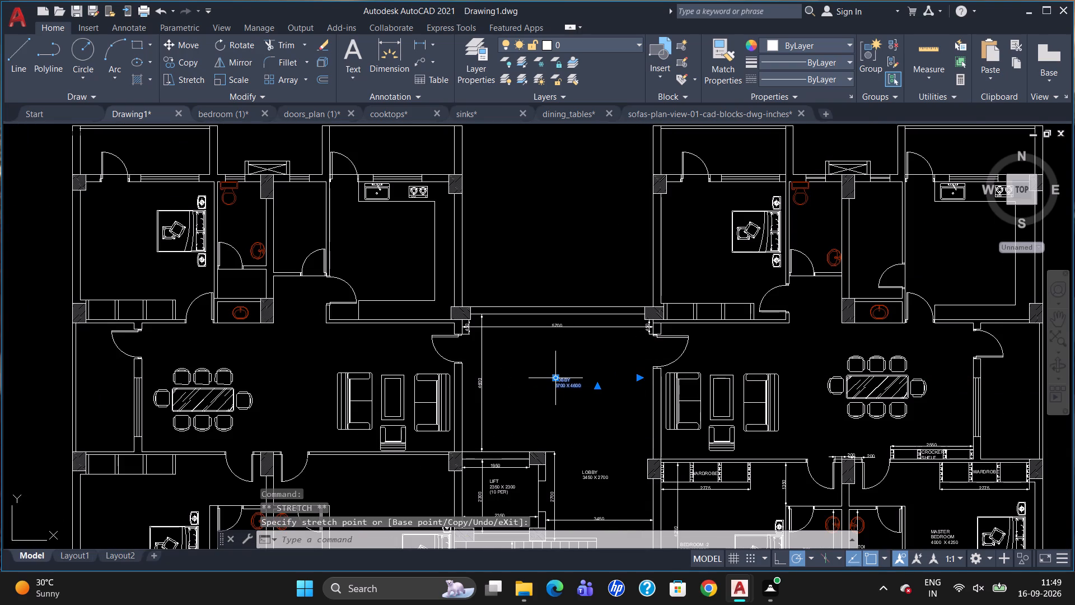
key(Escape)
Draw a line across the lobby's upper wall thickness, tracked 500 in from the right hatched column.
scroll(522, 409, up, 1)
scroll(613, 328, down, 1)
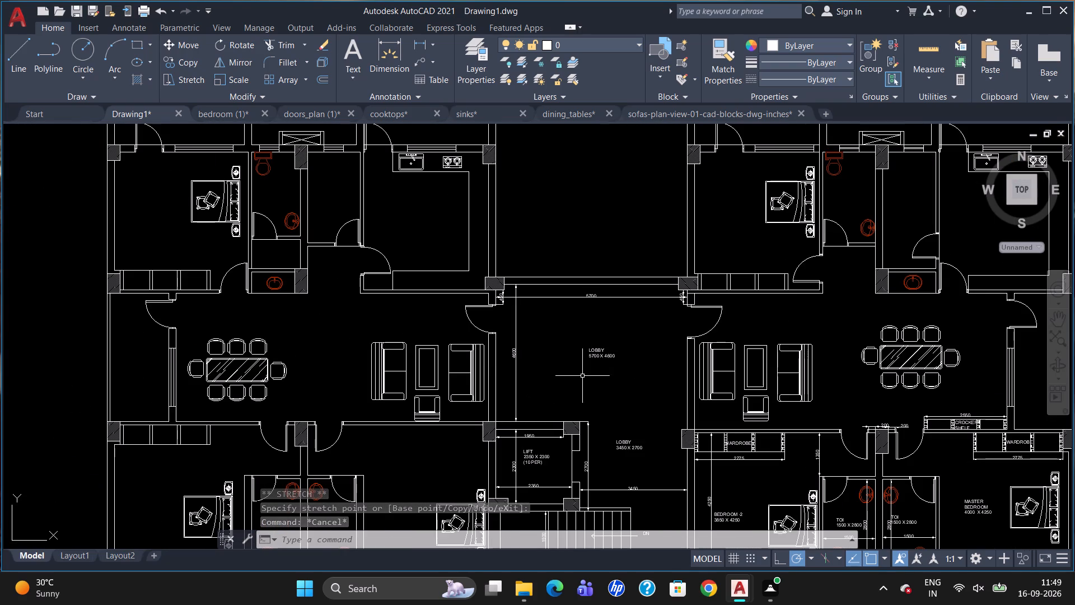
scroll(695, 288, up, 1)
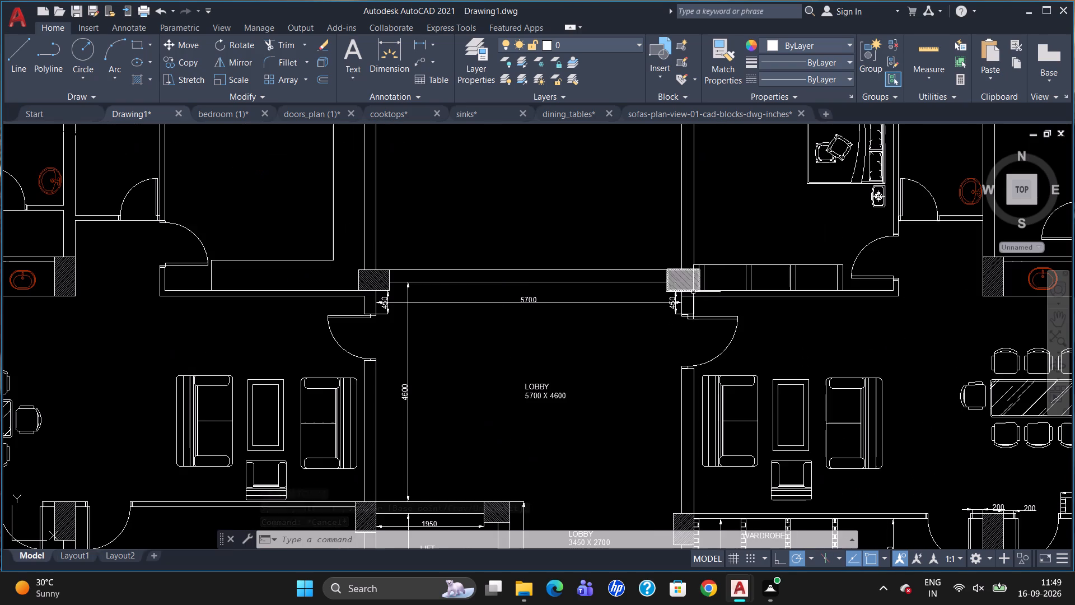
key(l)
key(Return)
key(y)
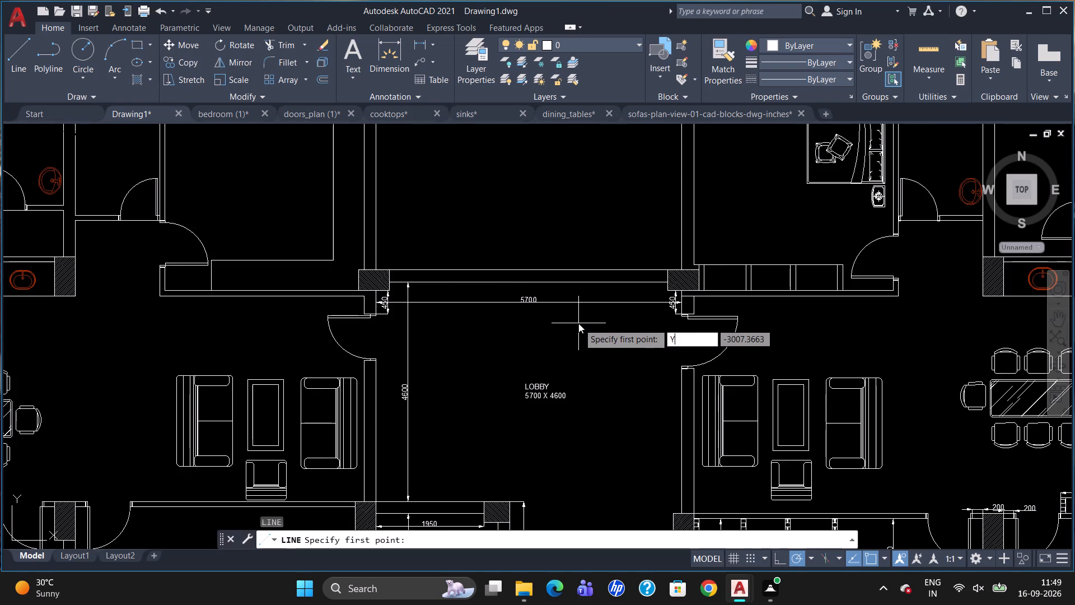
key(BackSpace)
text(TK)
key(Return)
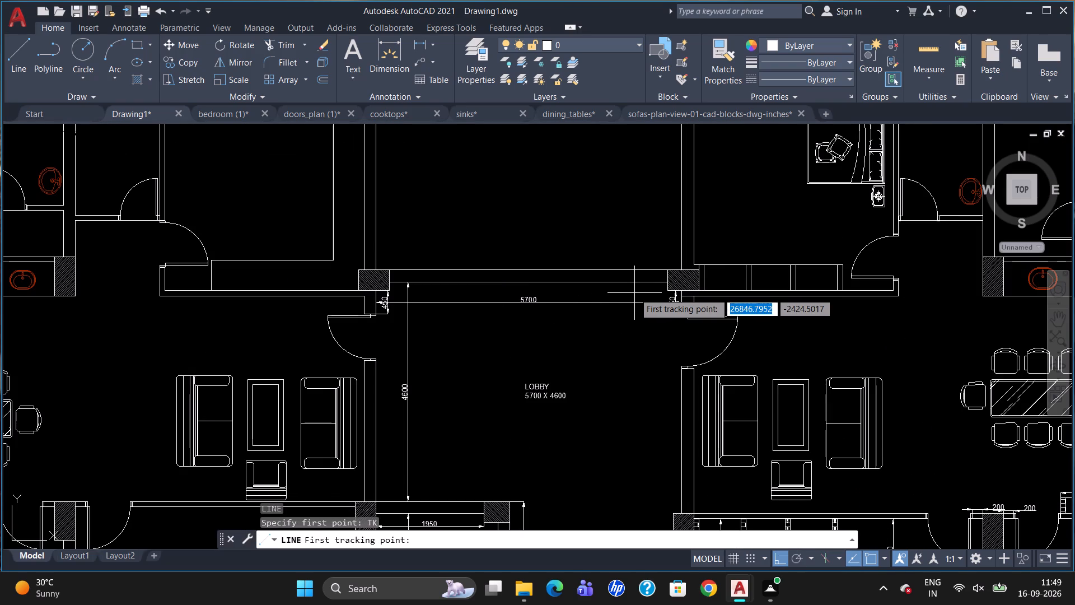
click(667, 270)
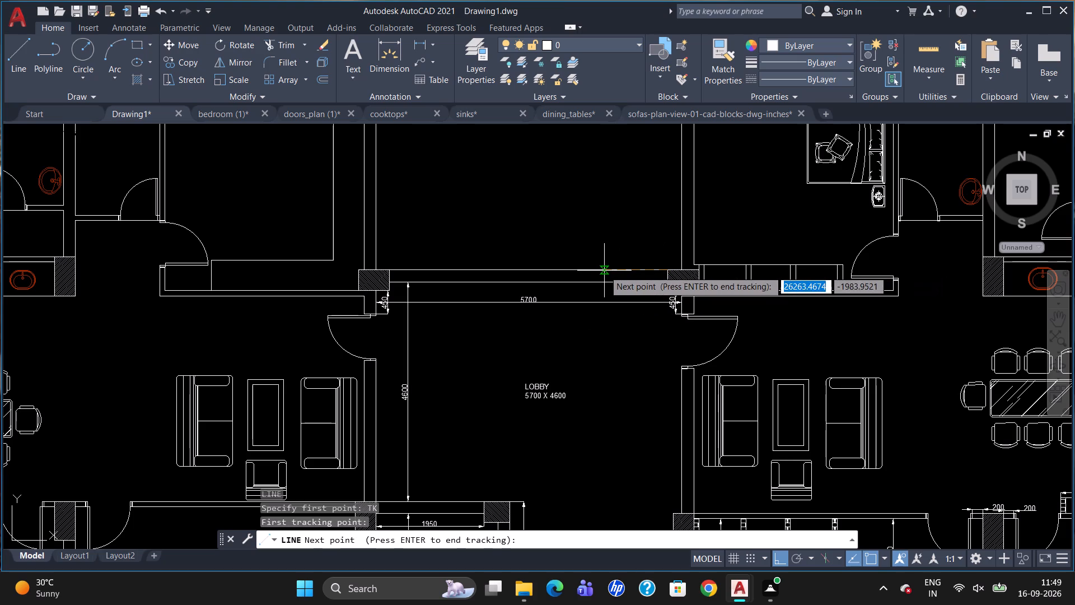
text(500)
key(Return)
key(Return)
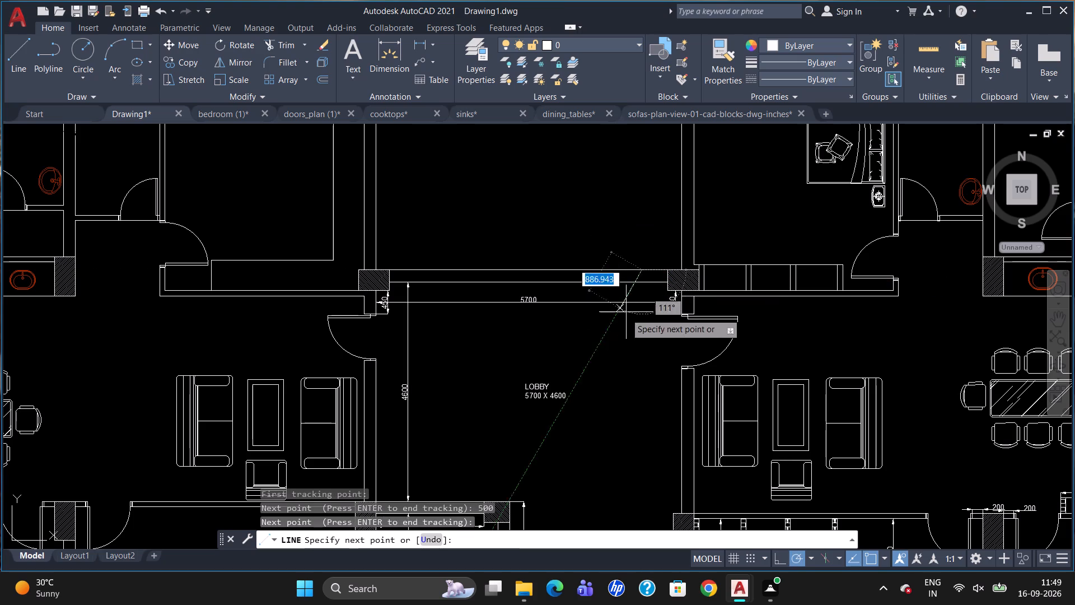
scroll(644, 286, up, 2)
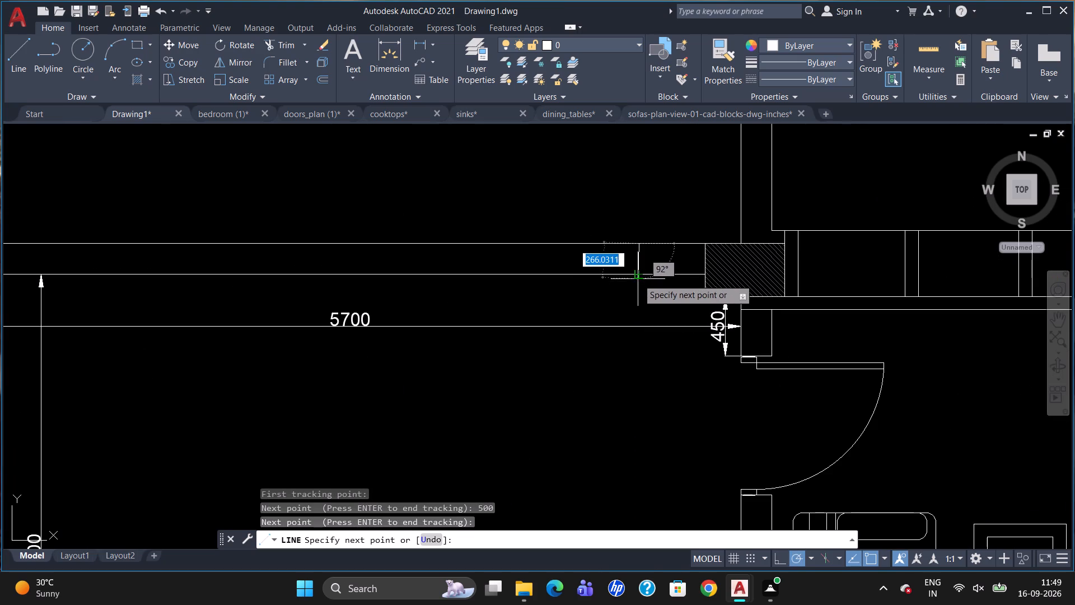
click(641, 274)
key(Escape)
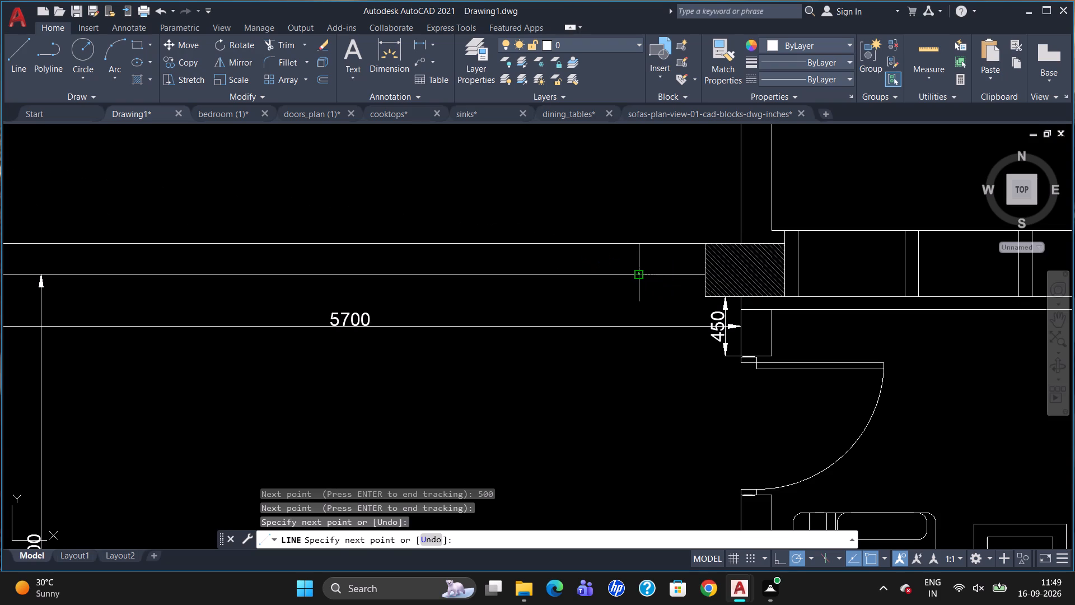
Offset the wall cross line successively toward the left column by 1800, 700 and 1800 to mark two window openings.
key(o)
key(Return)
text(1800)
key(Return)
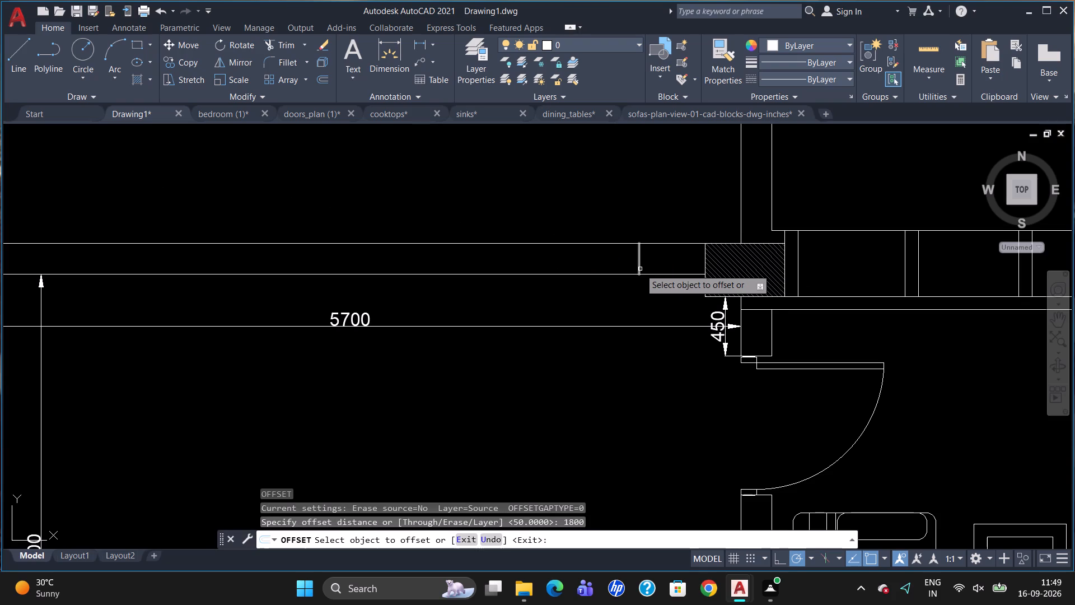
click(640, 268)
click(488, 266)
scroll(584, 274, down, 1)
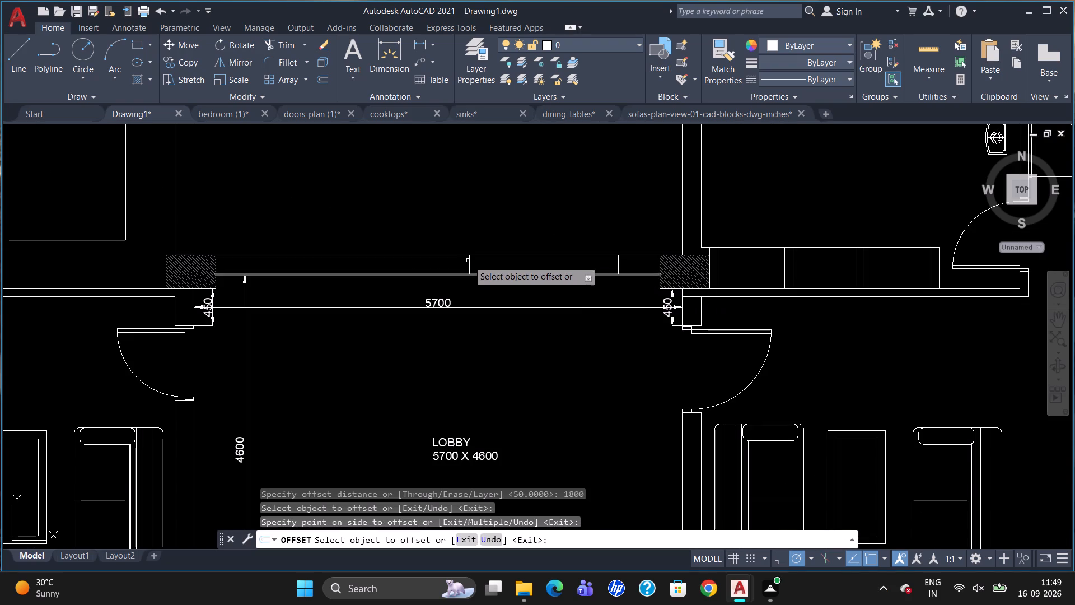
click(469, 261)
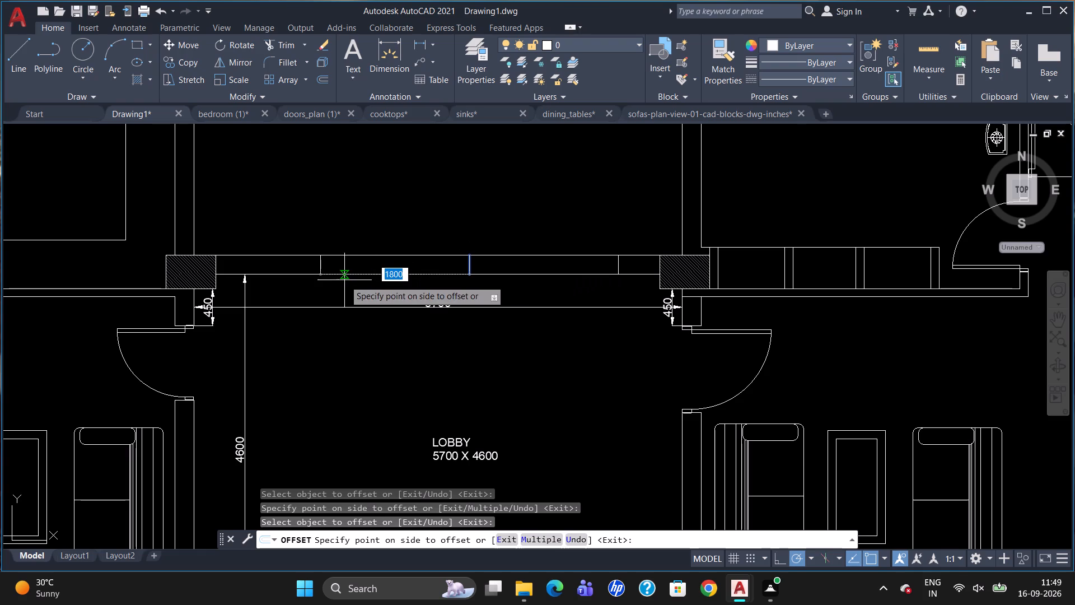
text(700)
key(Return)
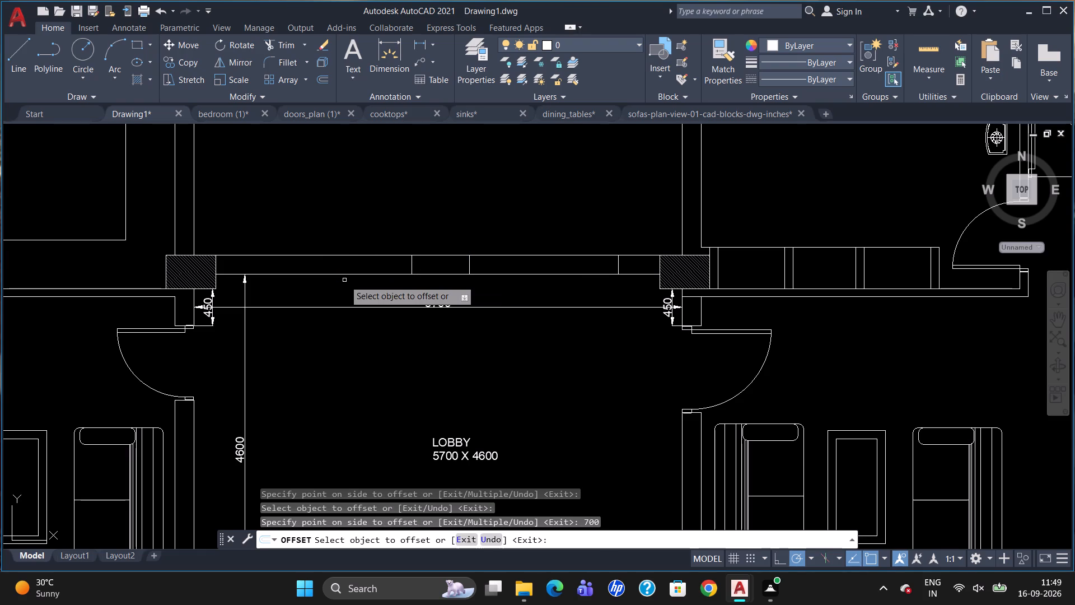
click(413, 260)
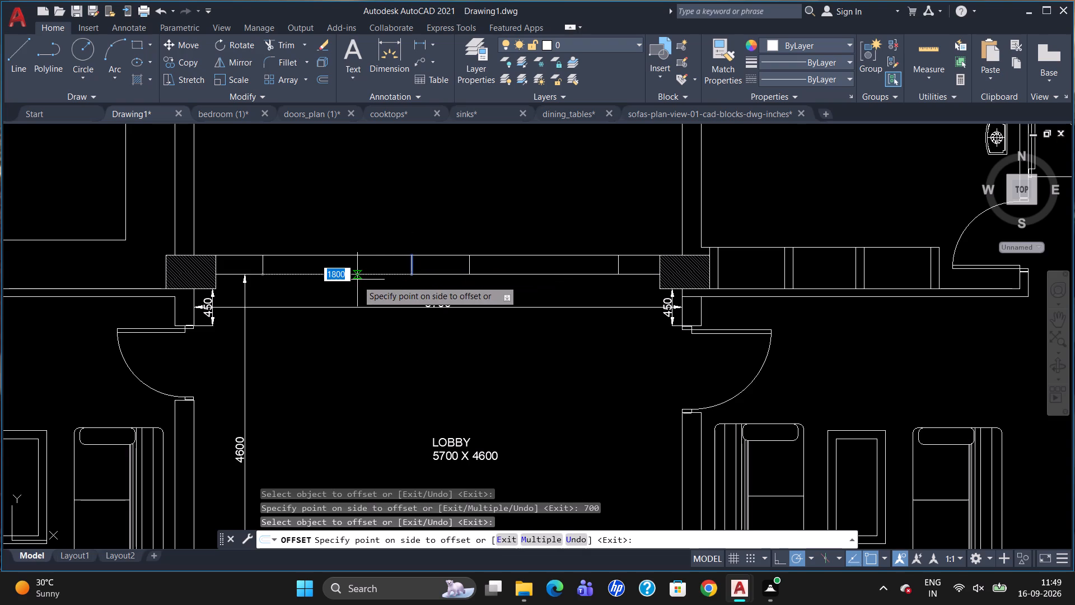
text(1800)
key(Return)
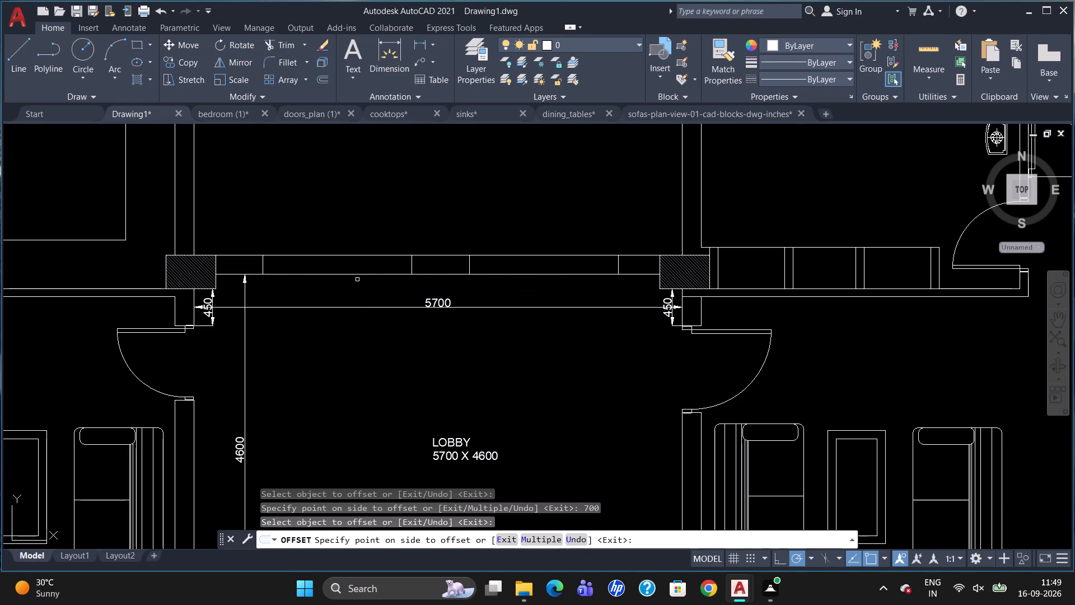
key(Escape)
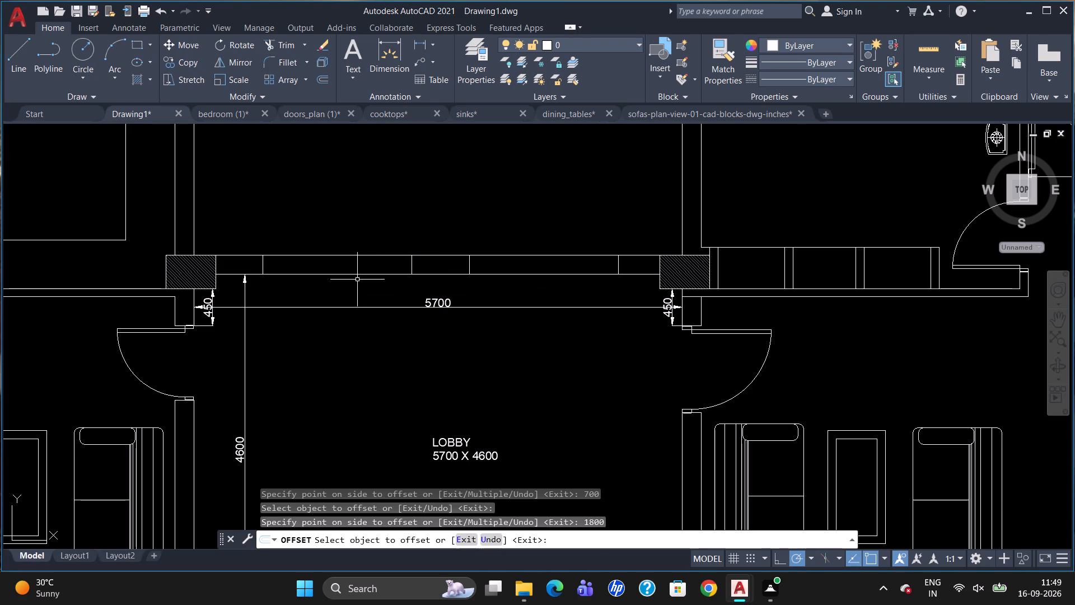
Draw a horizontal centre line between the jamb midpoints of each of the two window openings in the lobby's upper wall.
key(l)
key(Return)
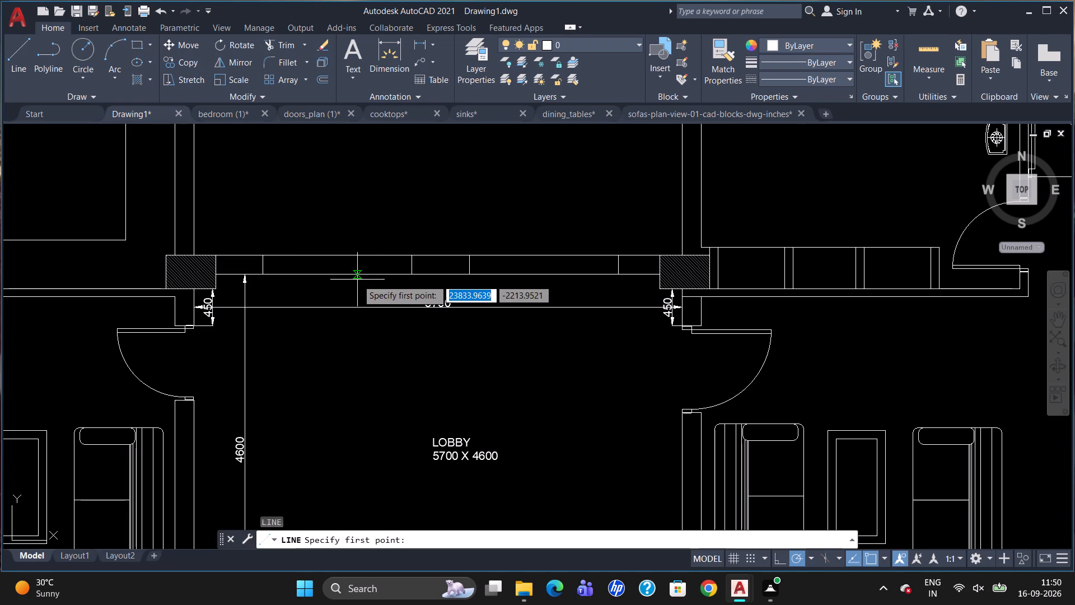
scroll(288, 259, up, 2)
click(228, 273)
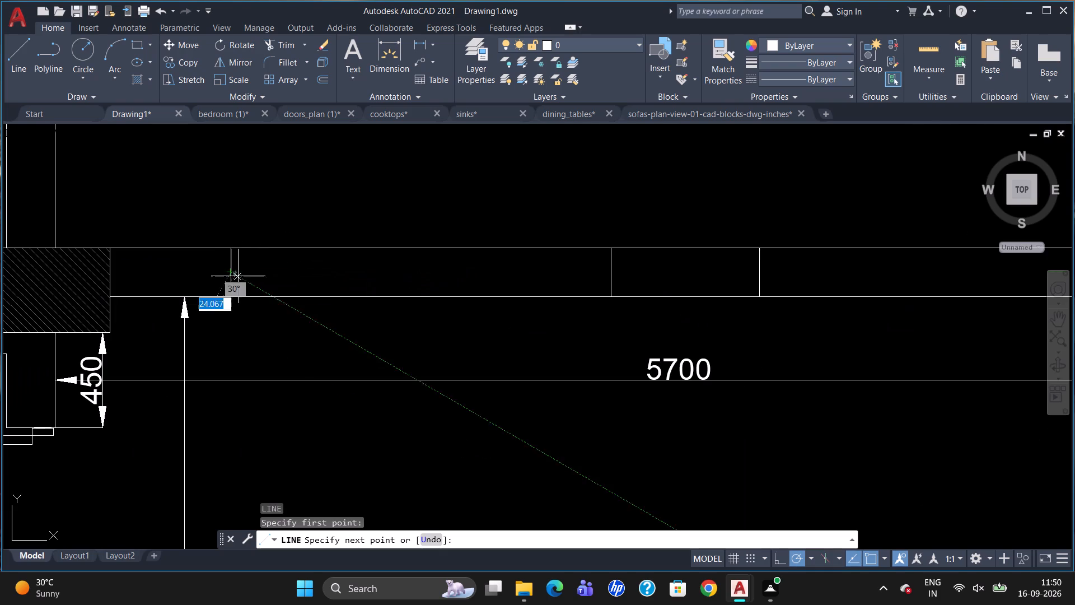
click(610, 273)
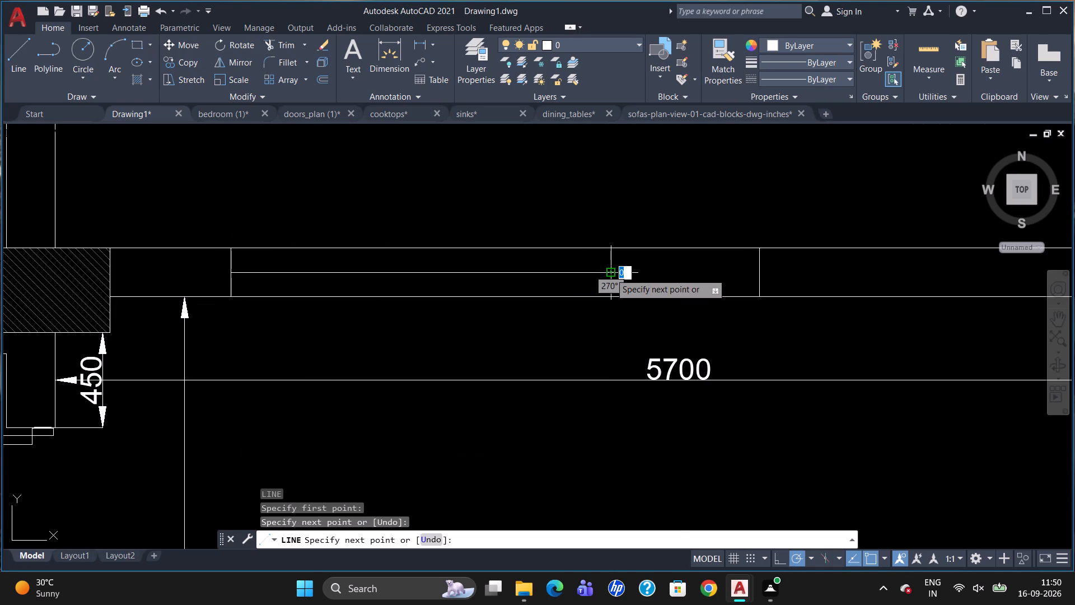
key(Escape)
key(l)
key(Return)
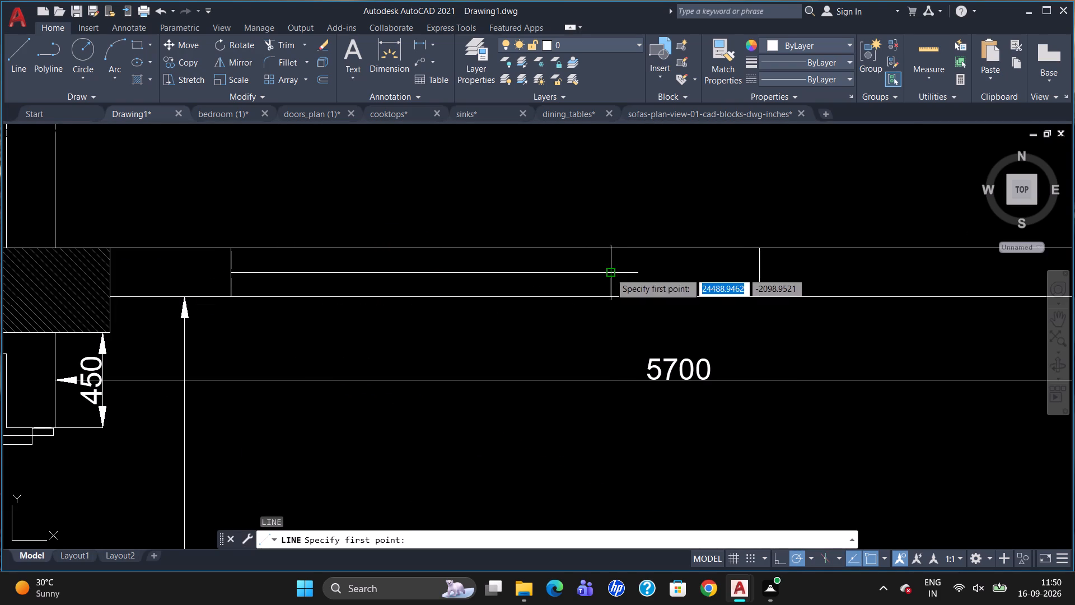
scroll(556, 283, down, 2)
scroll(784, 299, up, 1)
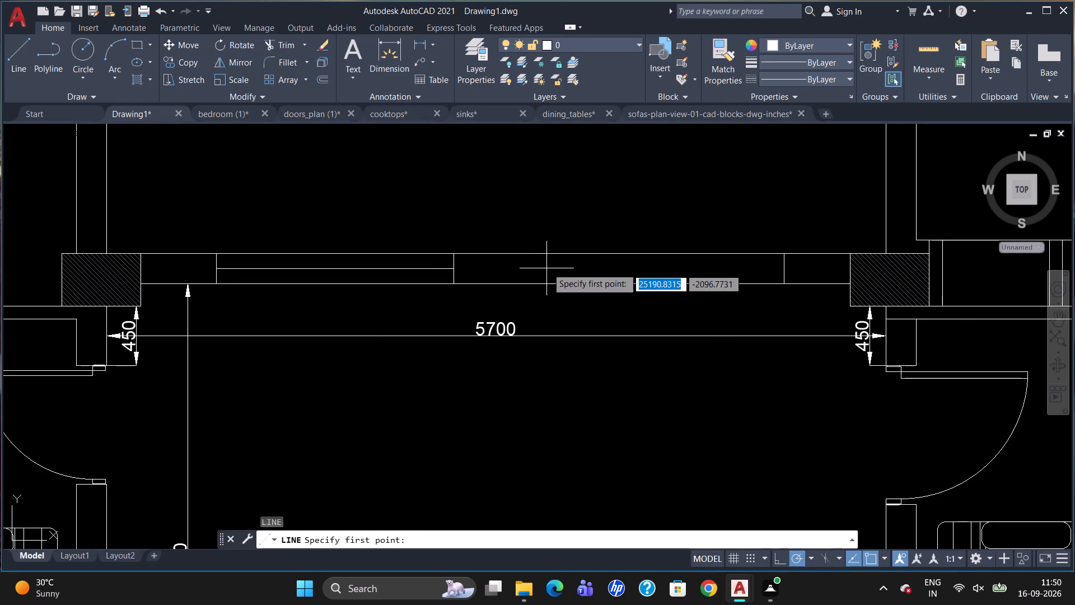
click(547, 268)
click(786, 267)
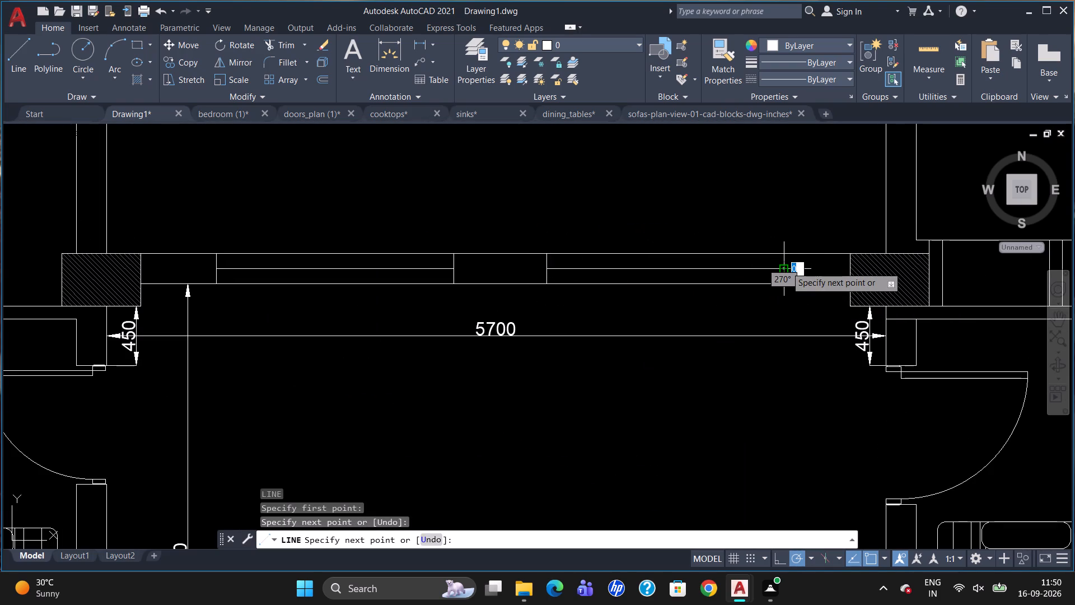
key(Escape)
Offset the right lobby window's centre line by 40 to both sides.
key(o)
key(Return)
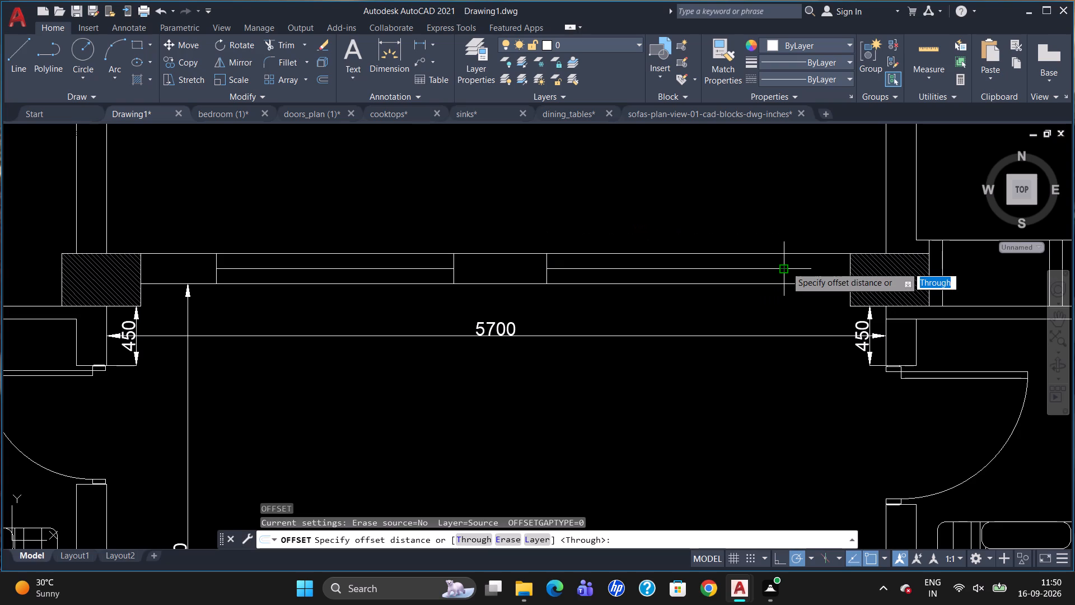
text(40)
key(Return)
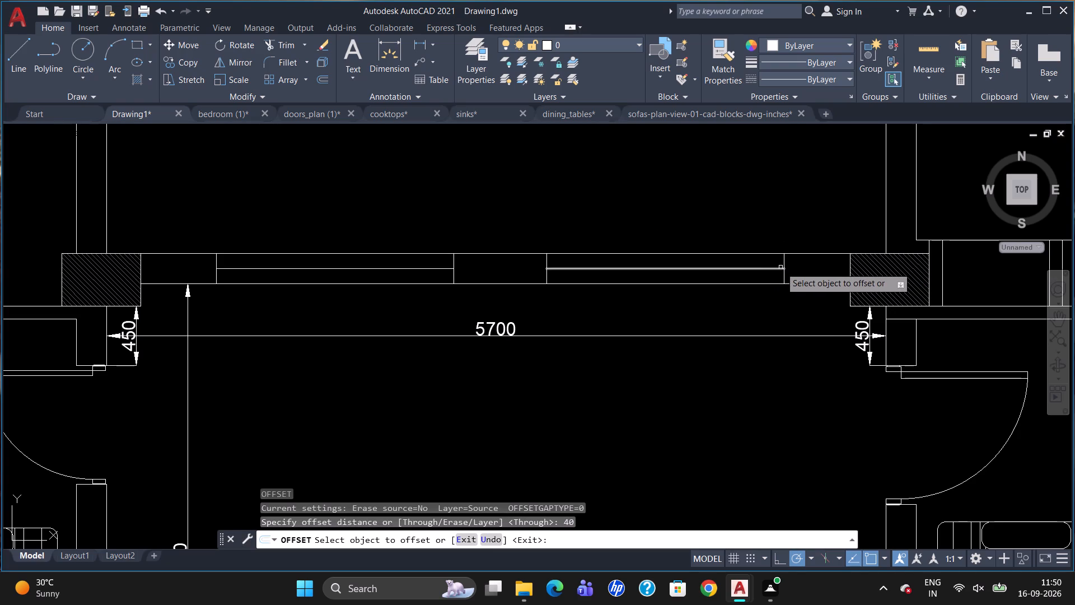
click(780, 267)
click(777, 277)
scroll(778, 272, up, 2)
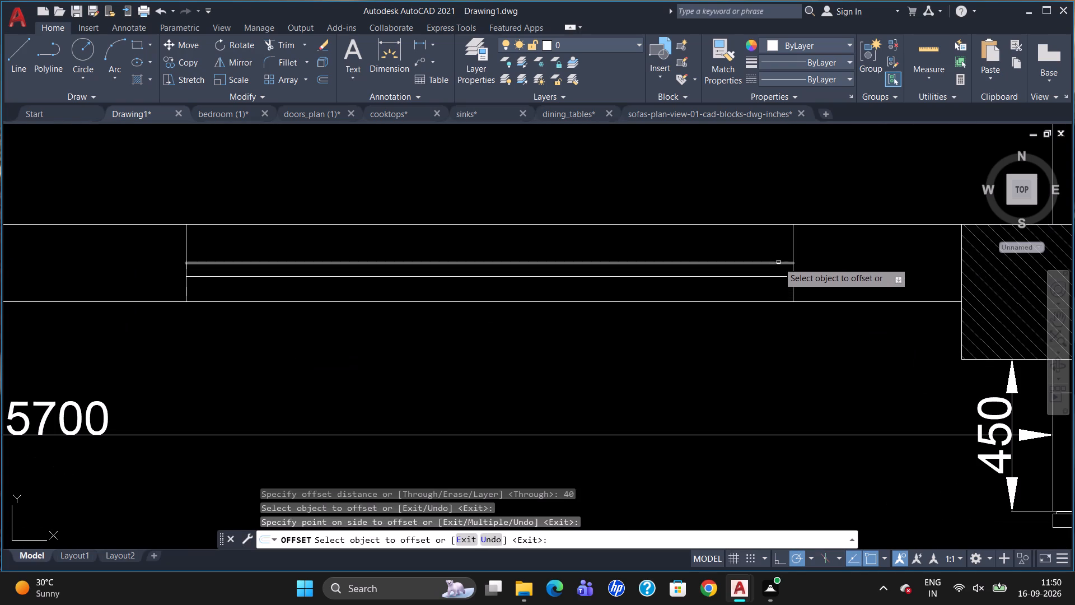
click(778, 262)
click(783, 240)
Offset the left lobby window's centre line by 40 to both sides.
scroll(828, 248, down, 3)
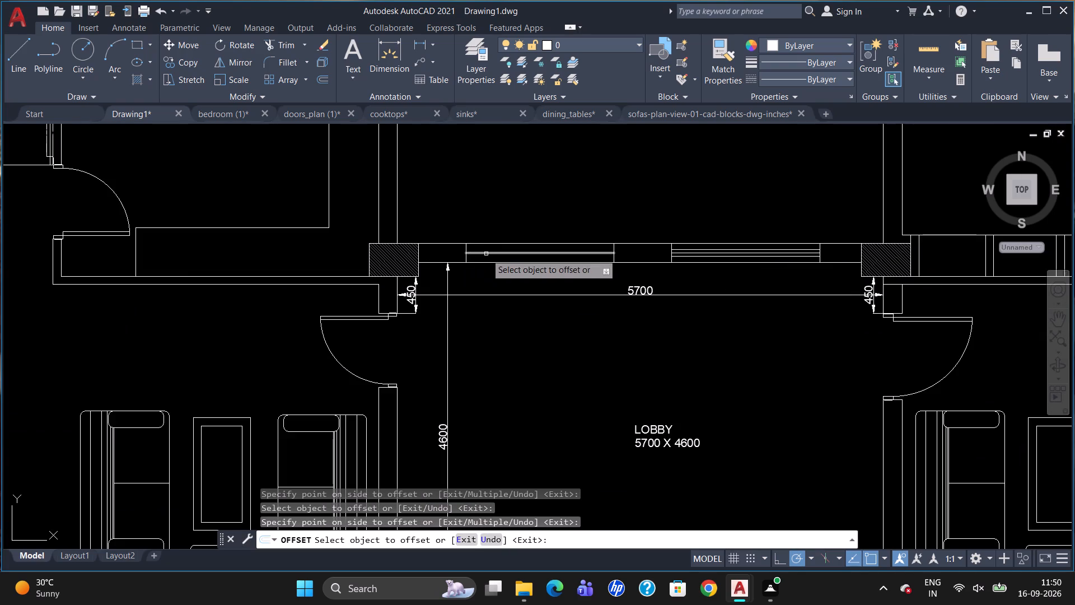
drag(486, 253, 487, 259)
click(496, 260)
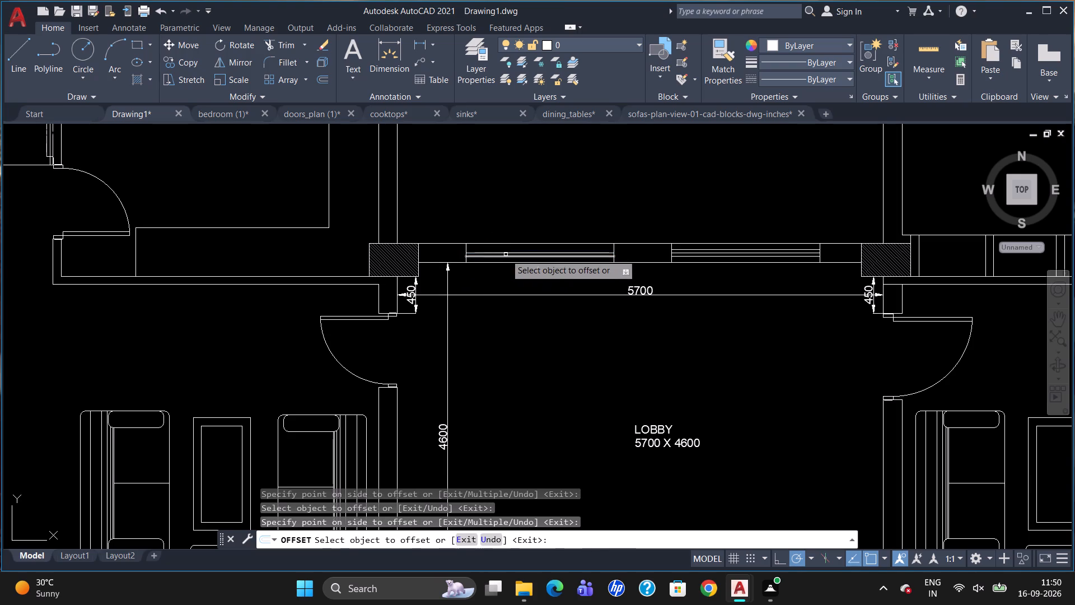
scroll(506, 254, up, 3)
click(507, 248)
click(516, 233)
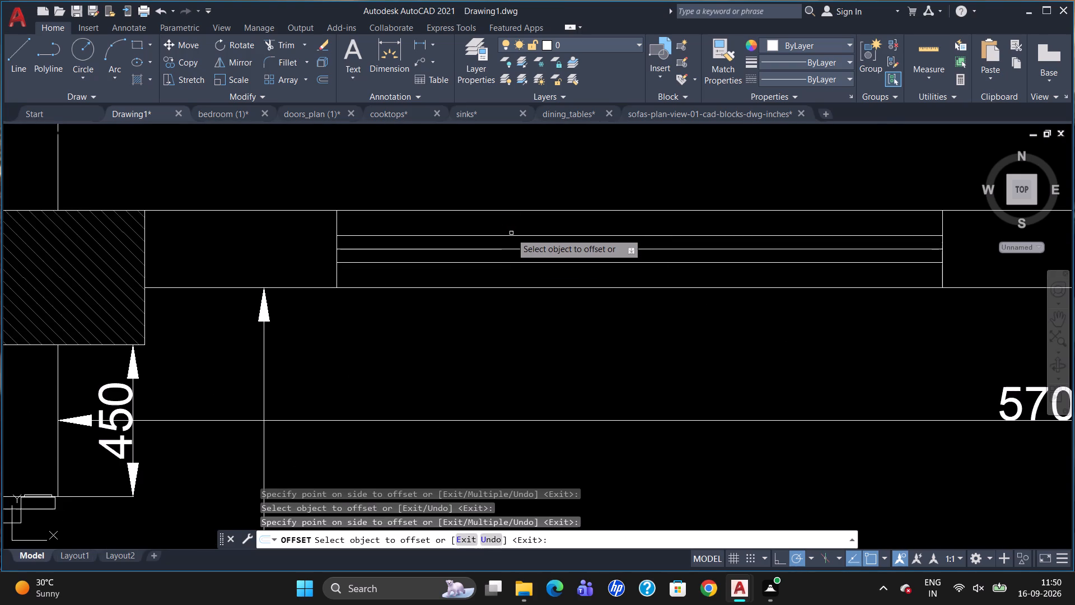
key(Escape)
Erase the centre lines of both lobby windows, keeping the offset pane lines.
click(524, 251)
scroll(410, 257, down, 3)
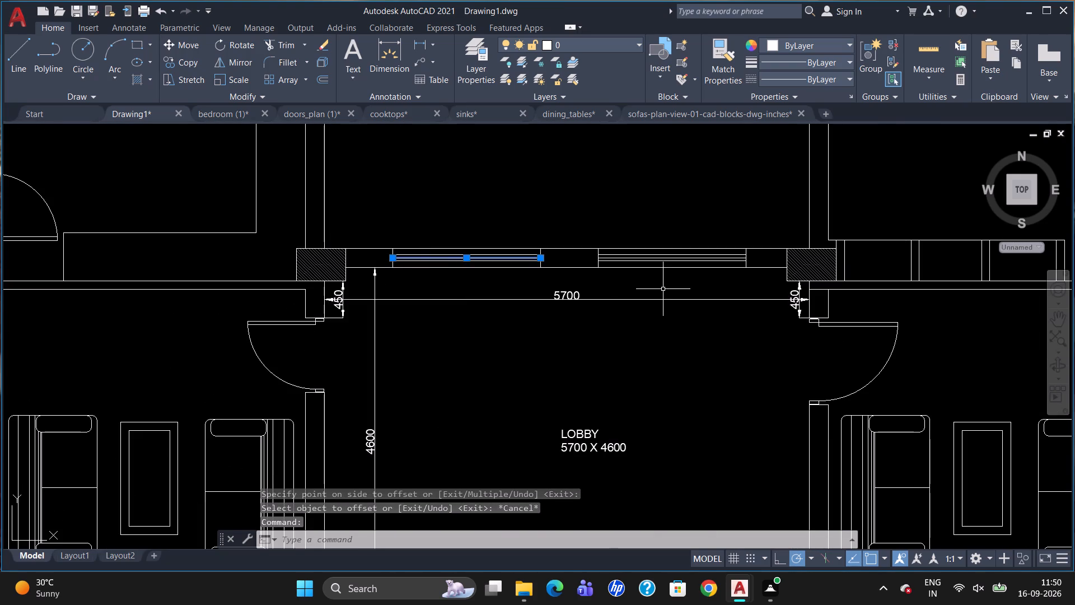
scroll(666, 277, up, 2)
click(675, 231)
key(Delete)
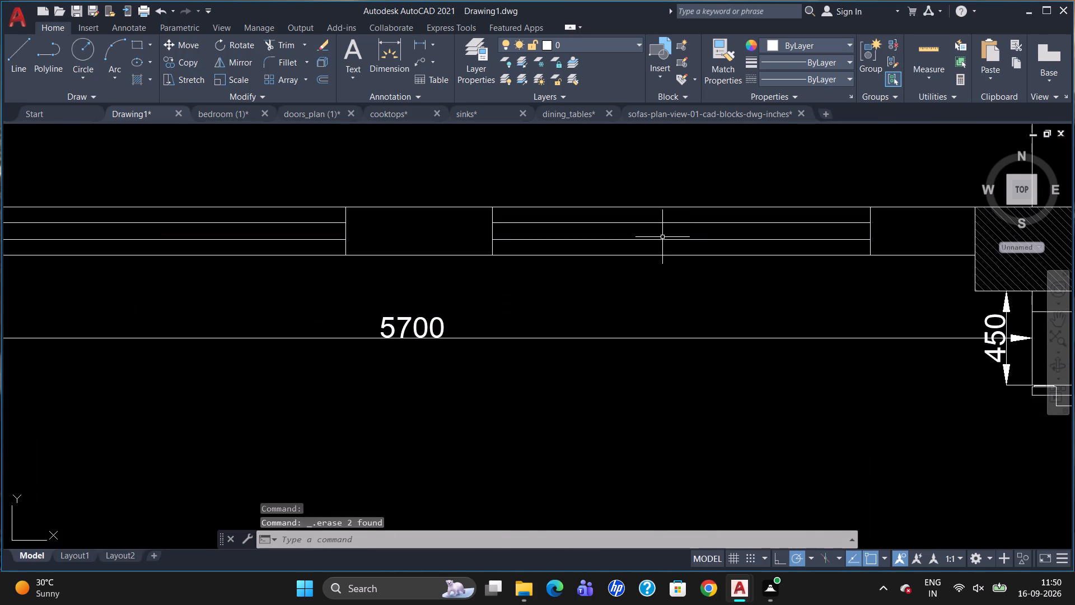
Draw a 600 vertical line outward from the left lobby window's outer left corner for the chajja.
scroll(666, 260, down, 3)
scroll(579, 302, down, 1)
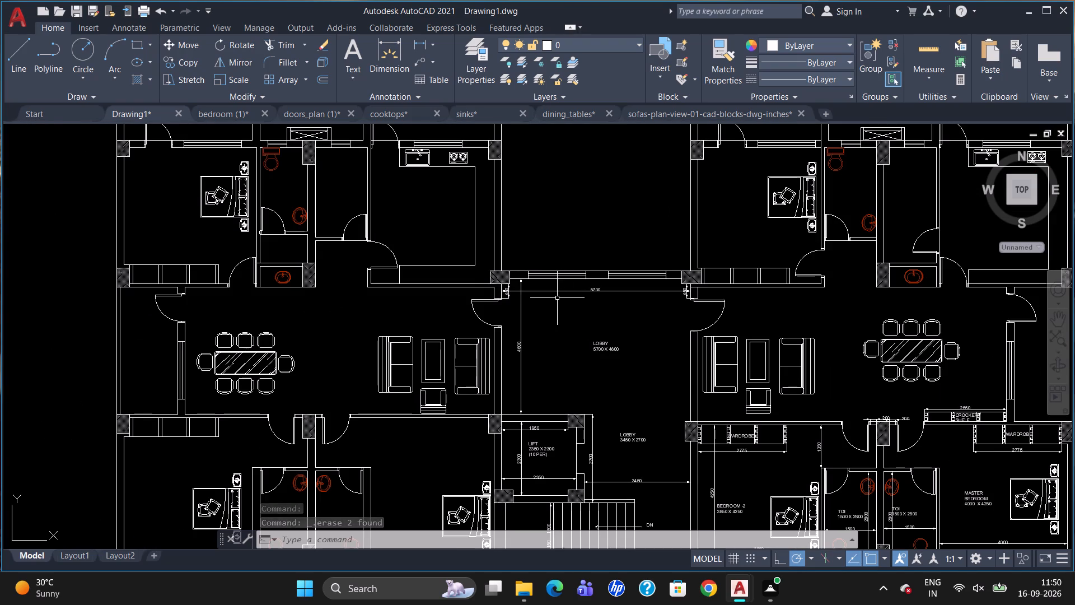
scroll(558, 262, up, 2)
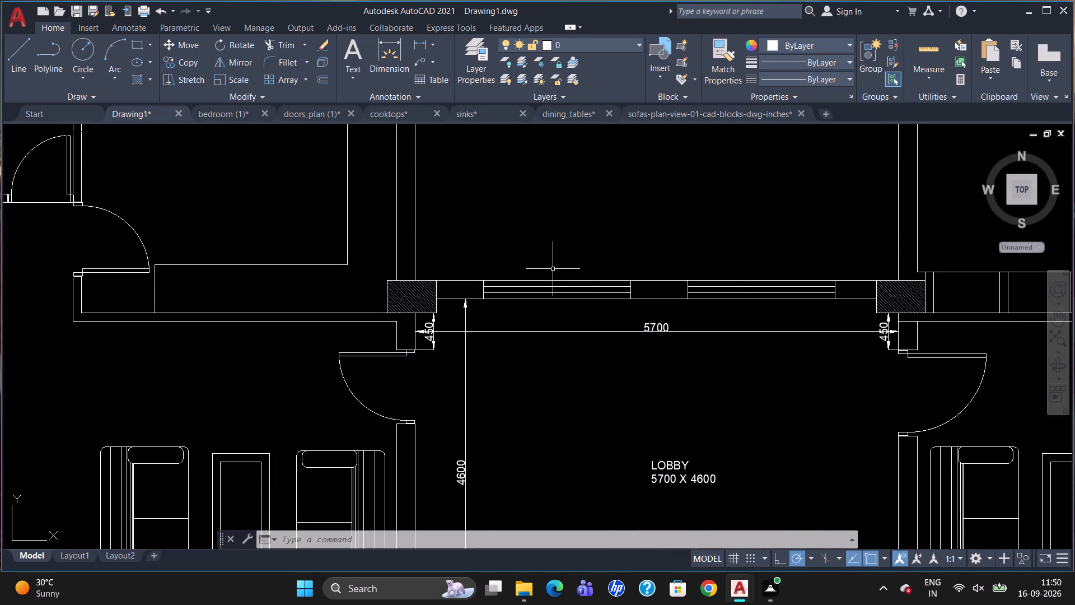
key(l)
key(Return)
click(485, 280)
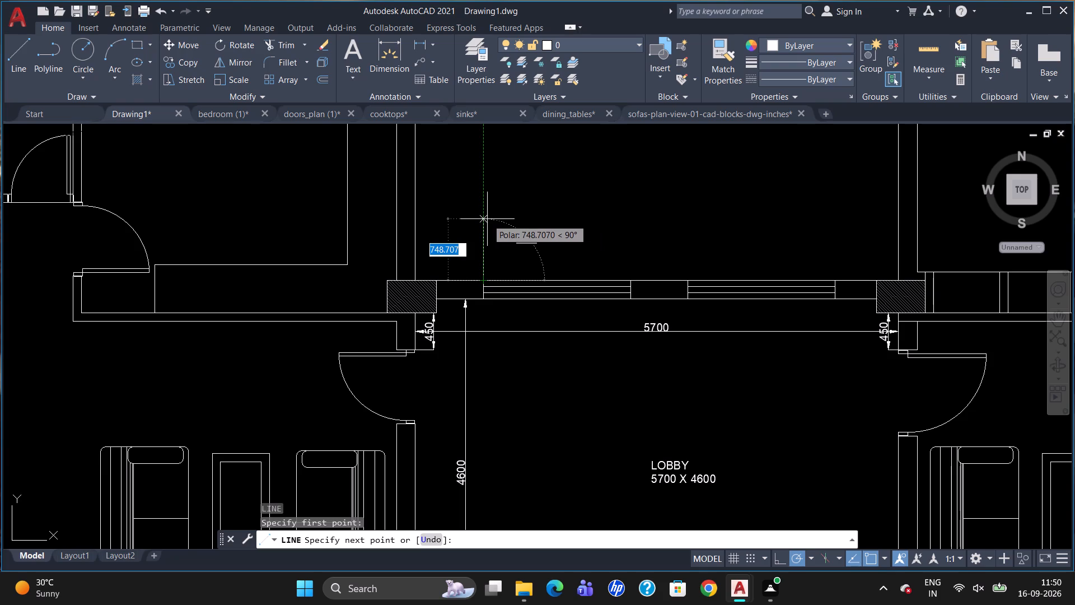
text(600)
key(Return)
key(Return)
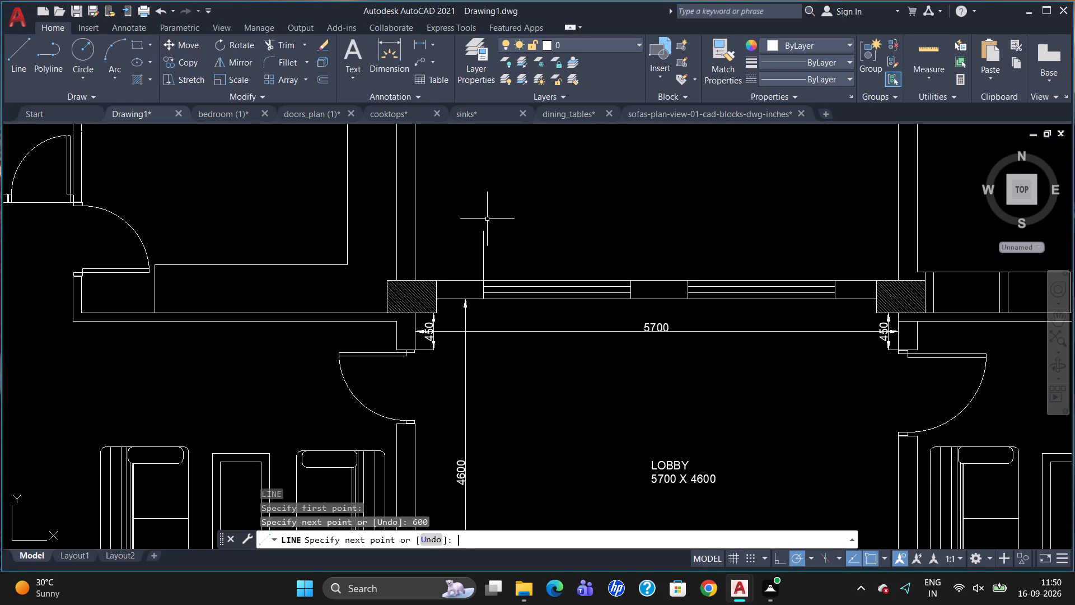
Draw a 600 vertical line outward from the right lobby window's outer right corner and close the chajja outline across to the left line.
key(l)
key(Return)
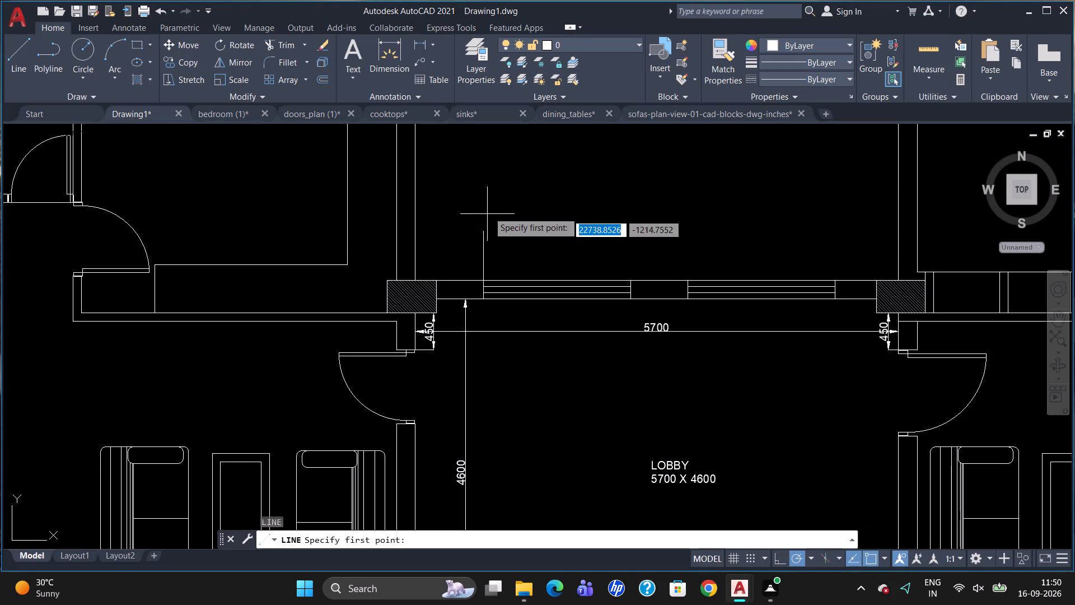
click(838, 281)
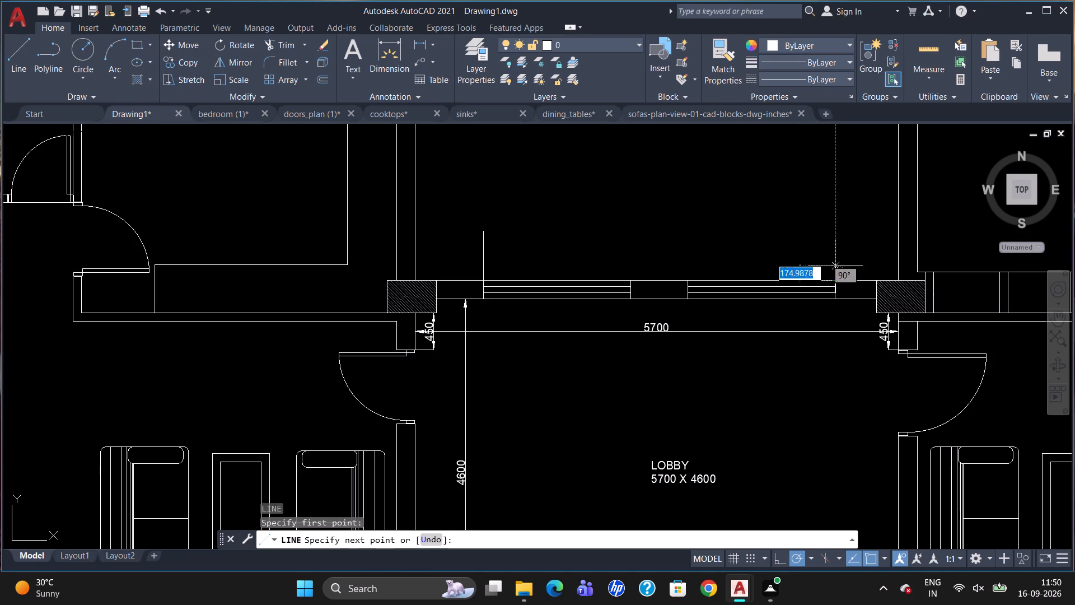
text(600)
key(Return)
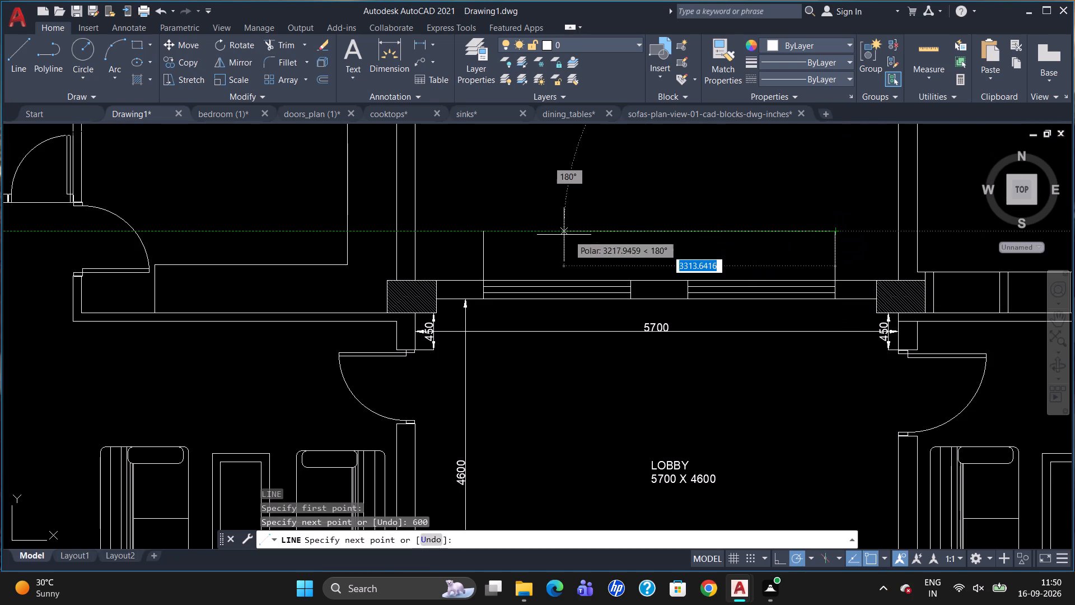
click(479, 230)
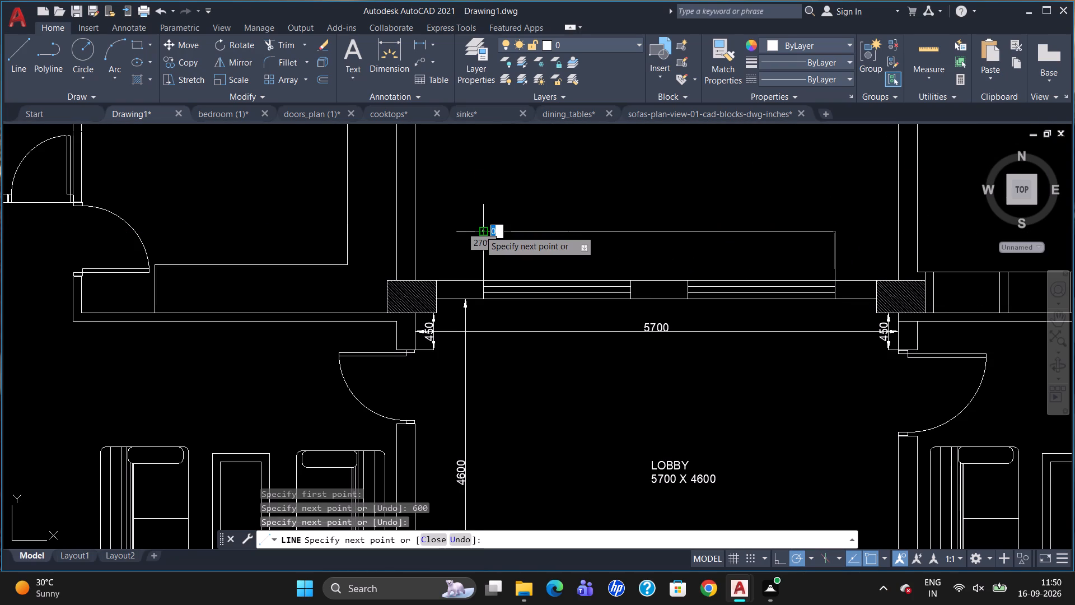
key(Escape)
Add a vertical linear dimension for the lobby chajja's projection, just inside its left edge.
scroll(614, 183, down, 2)
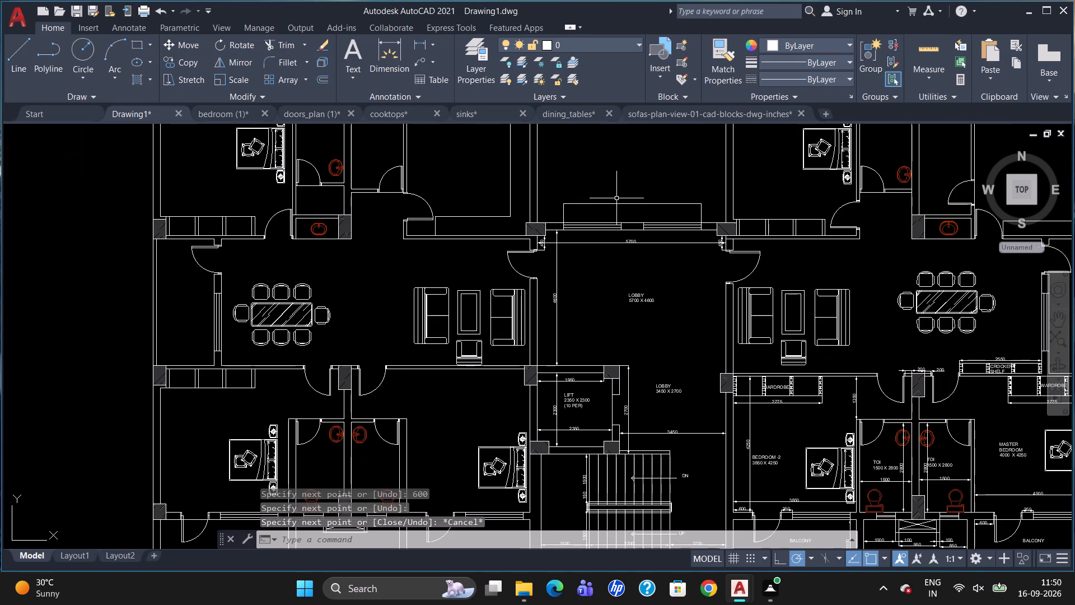
scroll(564, 212, up, 3)
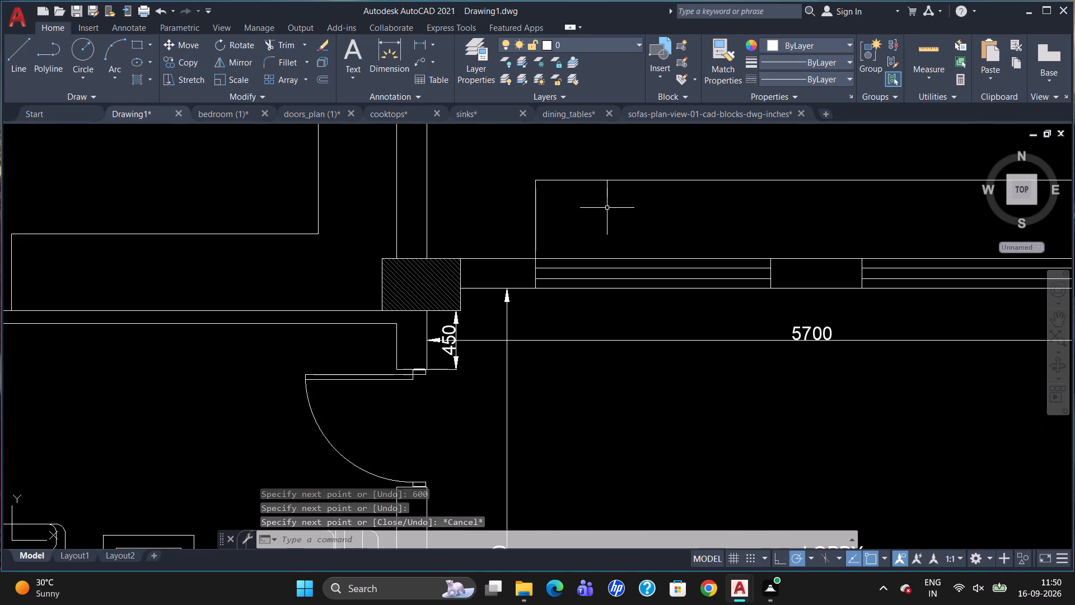
text(DLI)
key(Return)
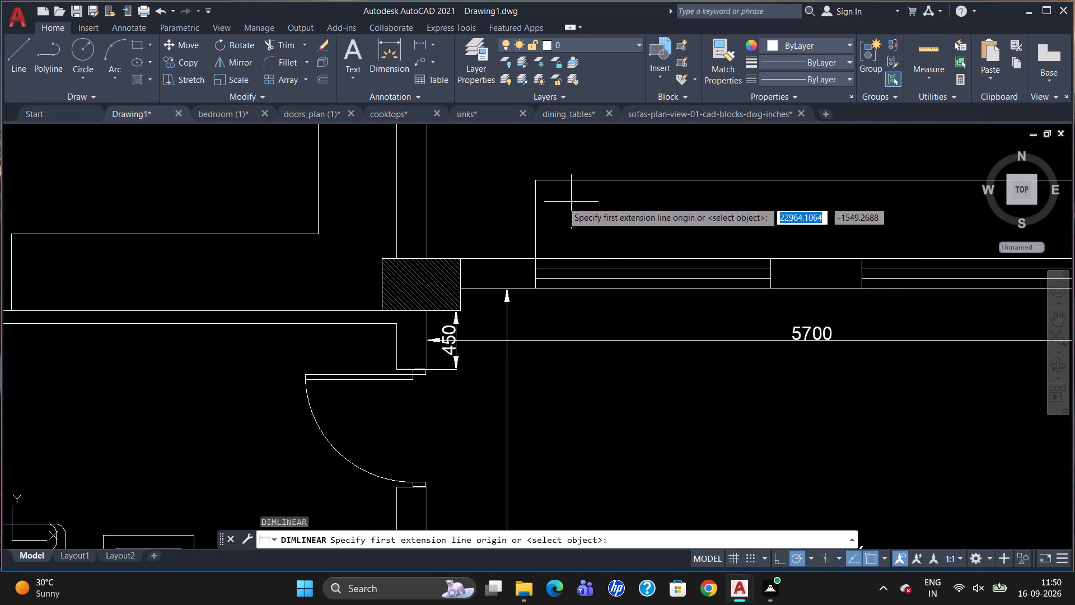
click(535, 182)
click(537, 257)
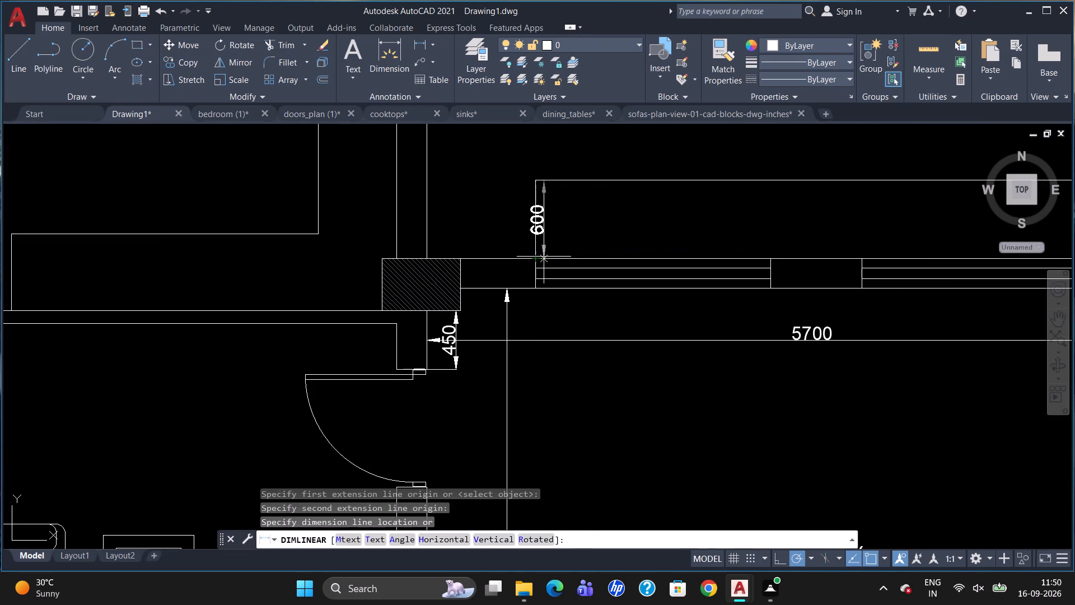
click(565, 253)
Copy the CHAJJA label from the right staircase window's chajja into the new lobby chajja.
scroll(496, 235, down, 2)
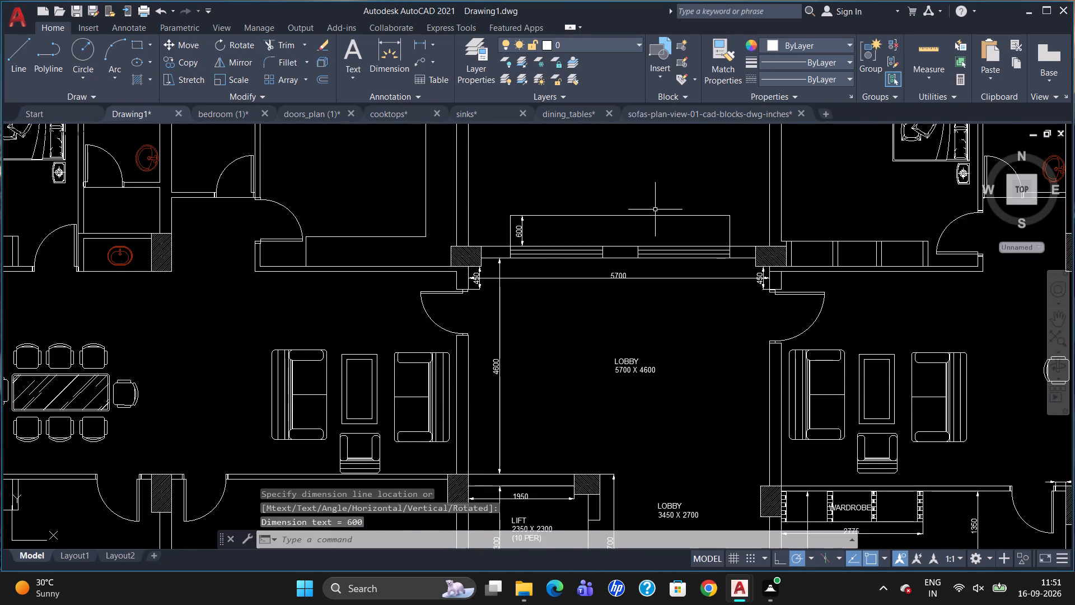
scroll(665, 201, down, 2)
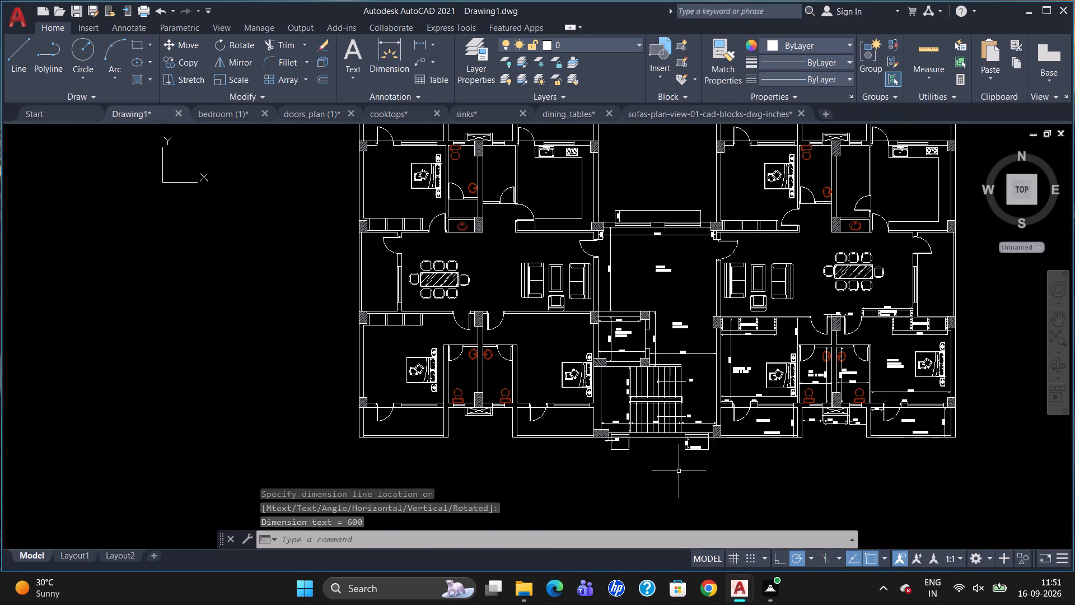
scroll(679, 471, up, 2)
click(727, 415)
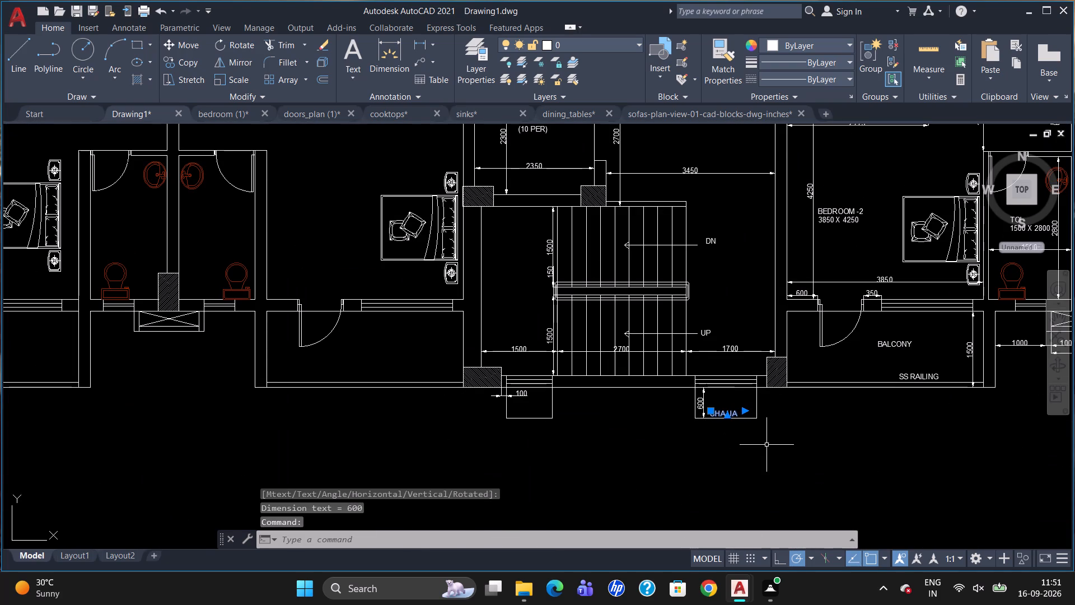
text(CO)
key(Return)
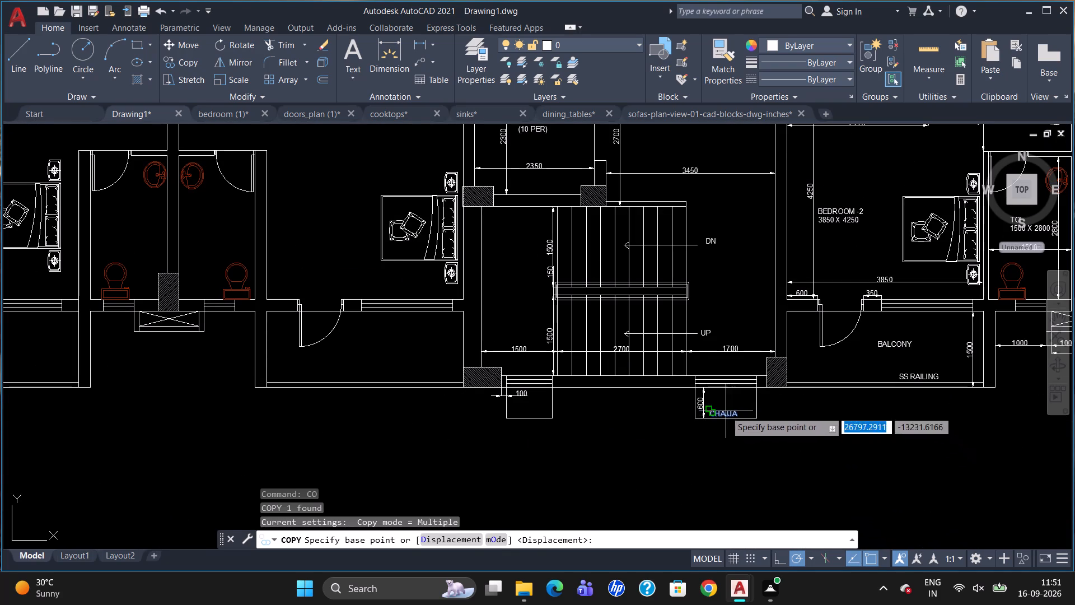
click(726, 411)
scroll(705, 293, down, 2)
scroll(688, 212, up, 2)
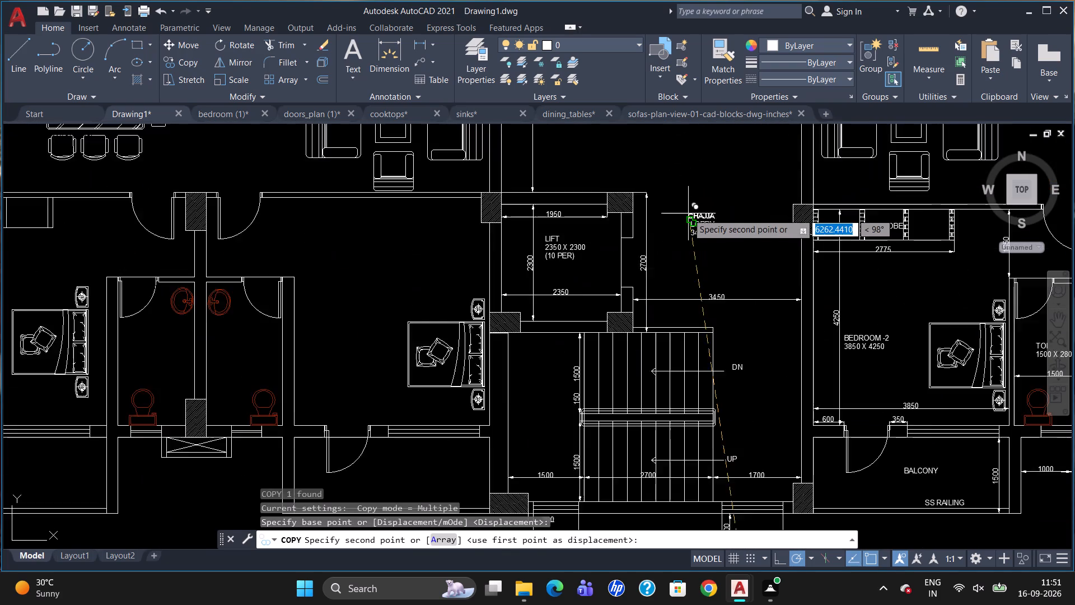
scroll(688, 213, up, 1)
scroll(693, 365, down, 2)
scroll(666, 170, up, 1)
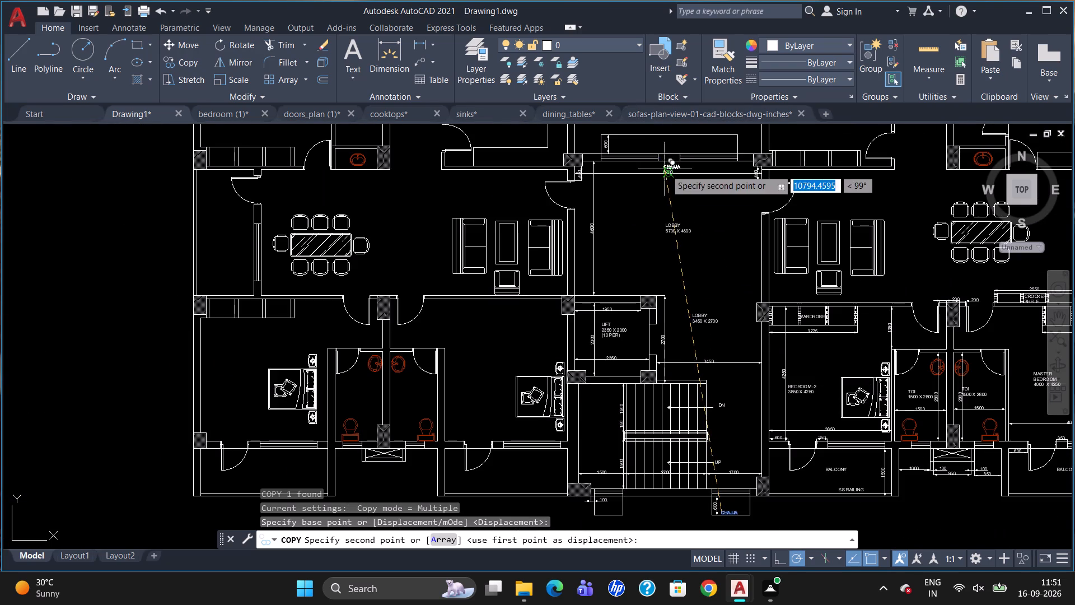
scroll(666, 170, up, 1)
scroll(690, 356, down, 2)
scroll(693, 242, up, 5)
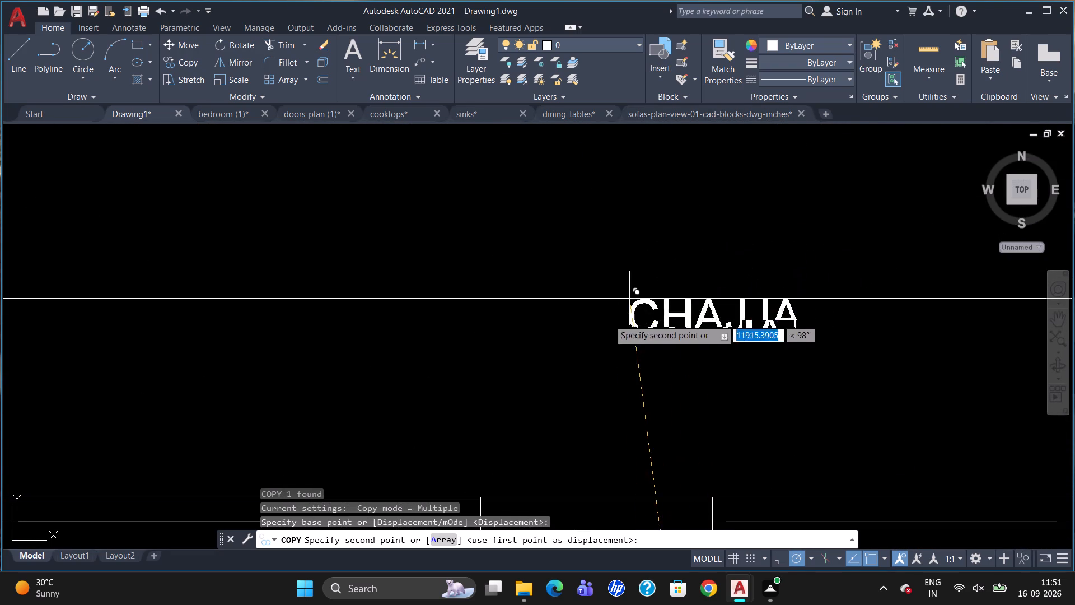
click(539, 316)
key(Escape)
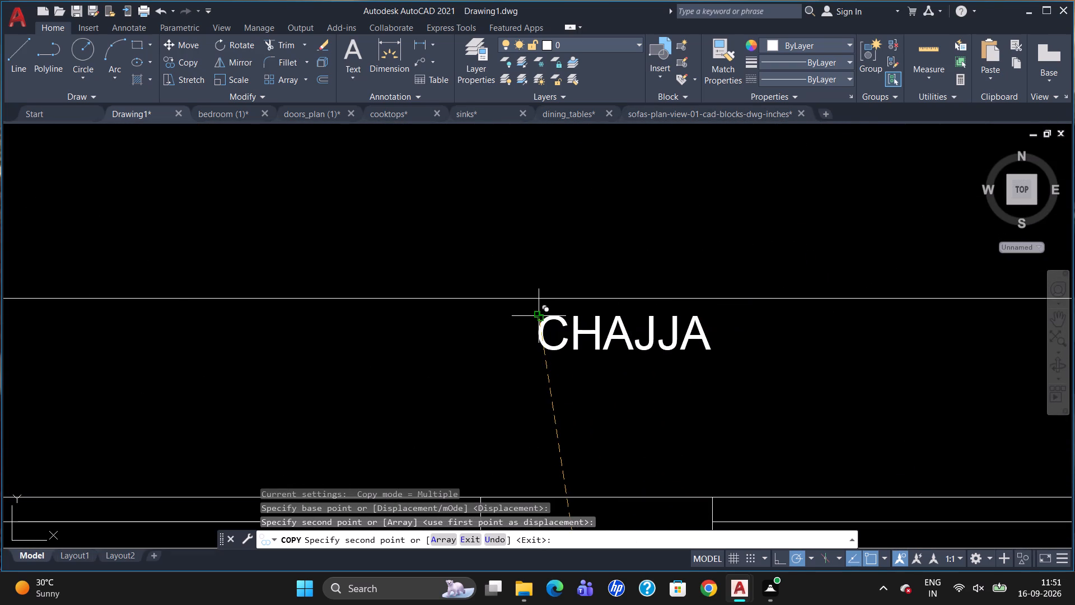
Add a vertical linear dimension between the wardrobe front and the column's upper face in the bedroom at the lobby's upper right.
scroll(541, 318, down, 1)
scroll(665, 285, down, 3)
scroll(662, 399, down, 1)
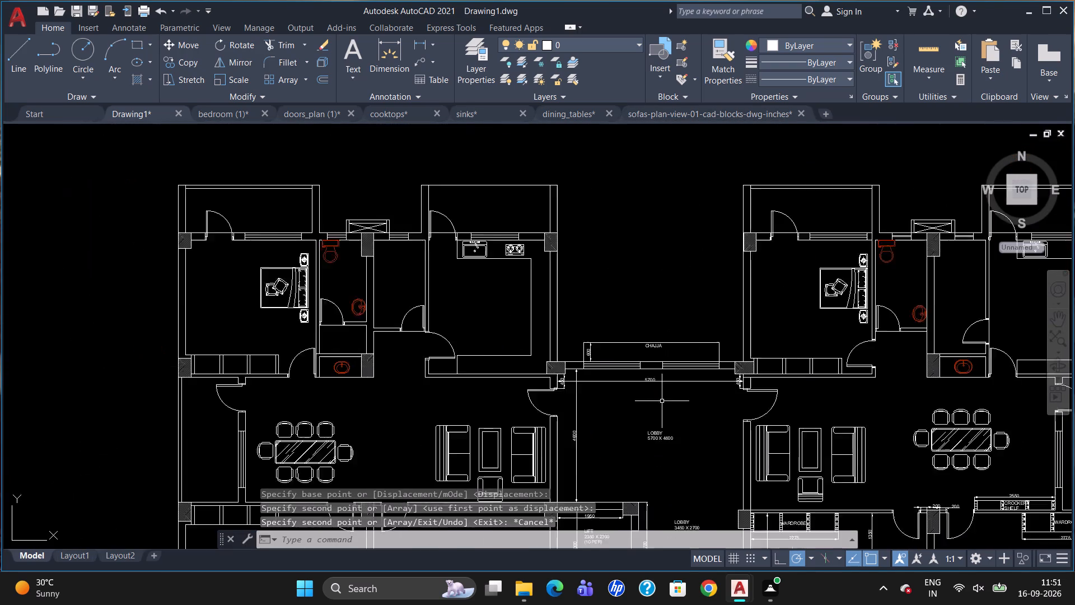
scroll(662, 402, down, 1)
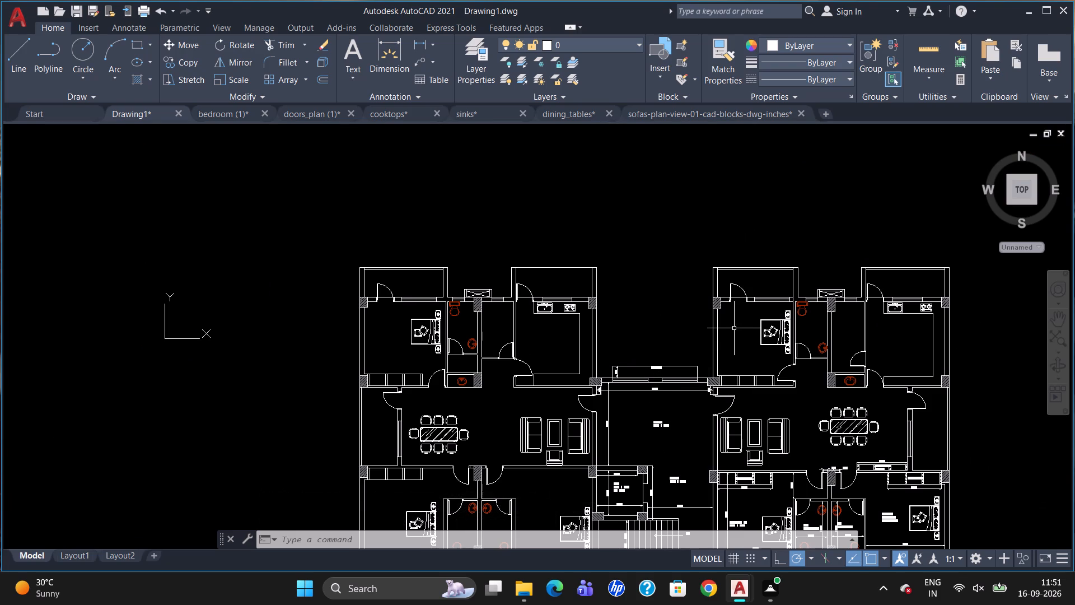
scroll(728, 407, up, 2)
scroll(772, 386, up, 1)
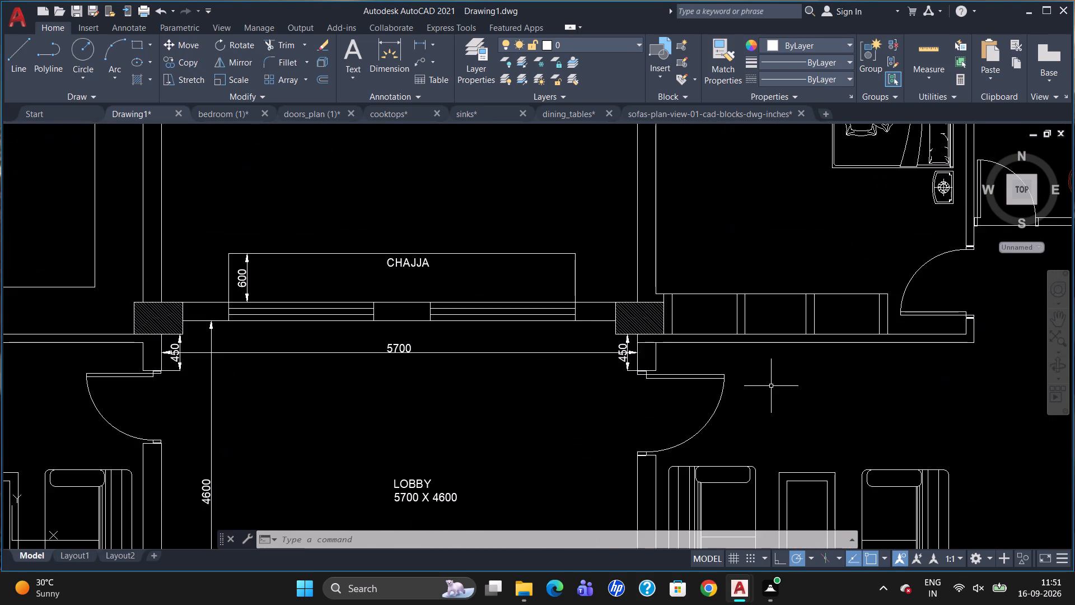
text(DLI)
key(Return)
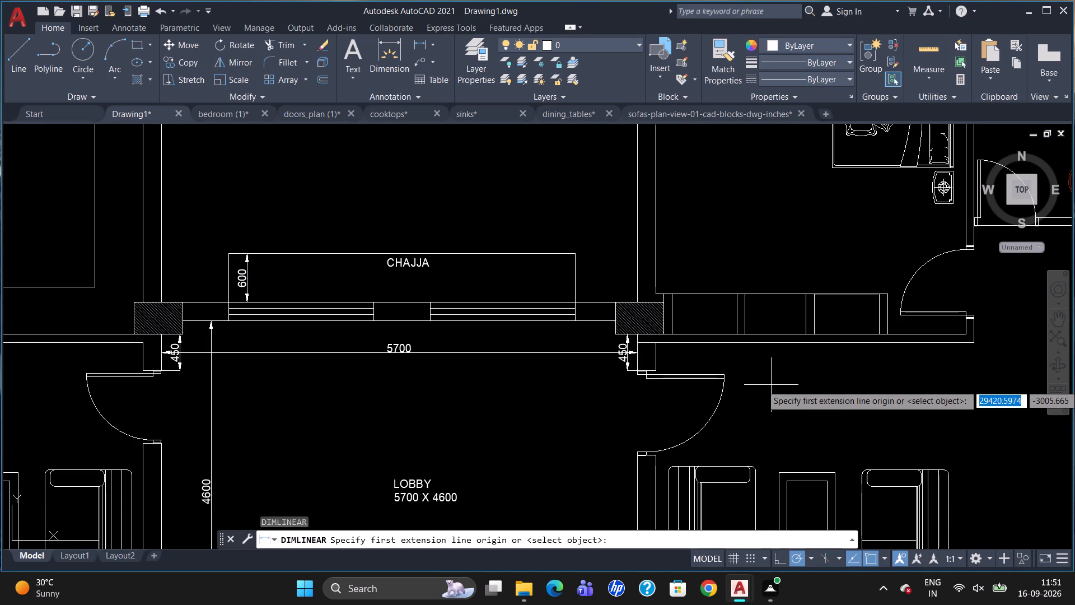
scroll(640, 309, up, 3)
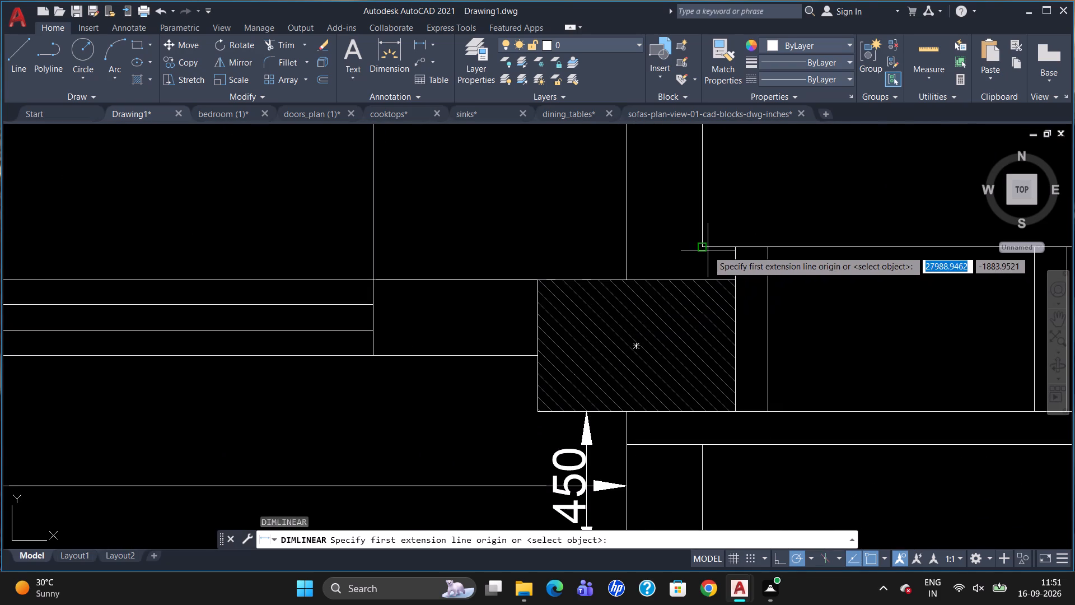
click(706, 249)
click(704, 277)
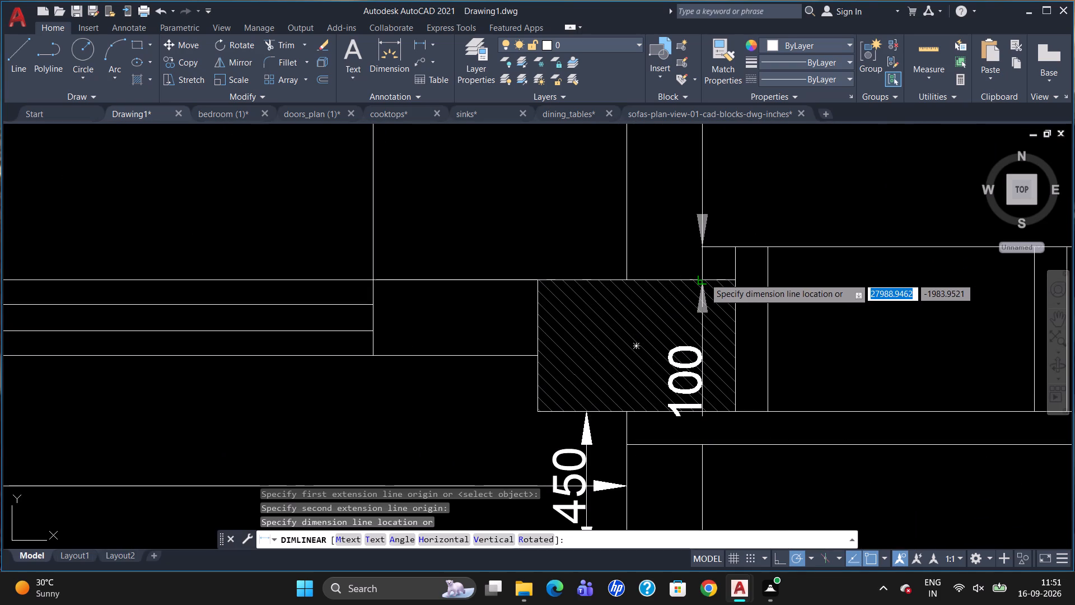
click(704, 278)
scroll(551, 323, down, 2)
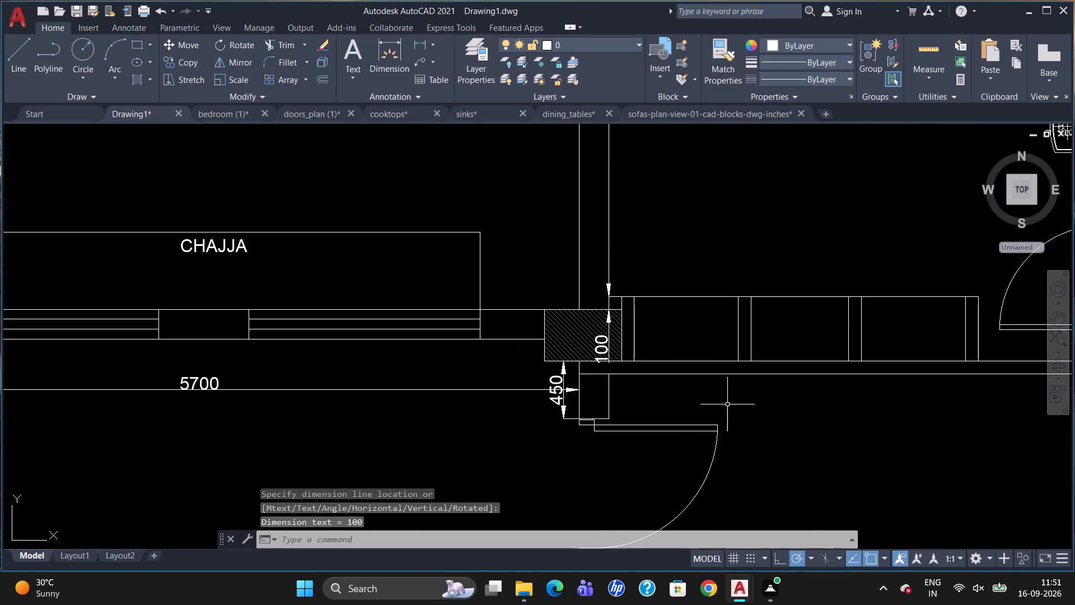
Look over the whole floor plan, including the left flat's lower bedrooms and the staircase area.
scroll(607, 372, down, 1)
scroll(691, 343, down, 2)
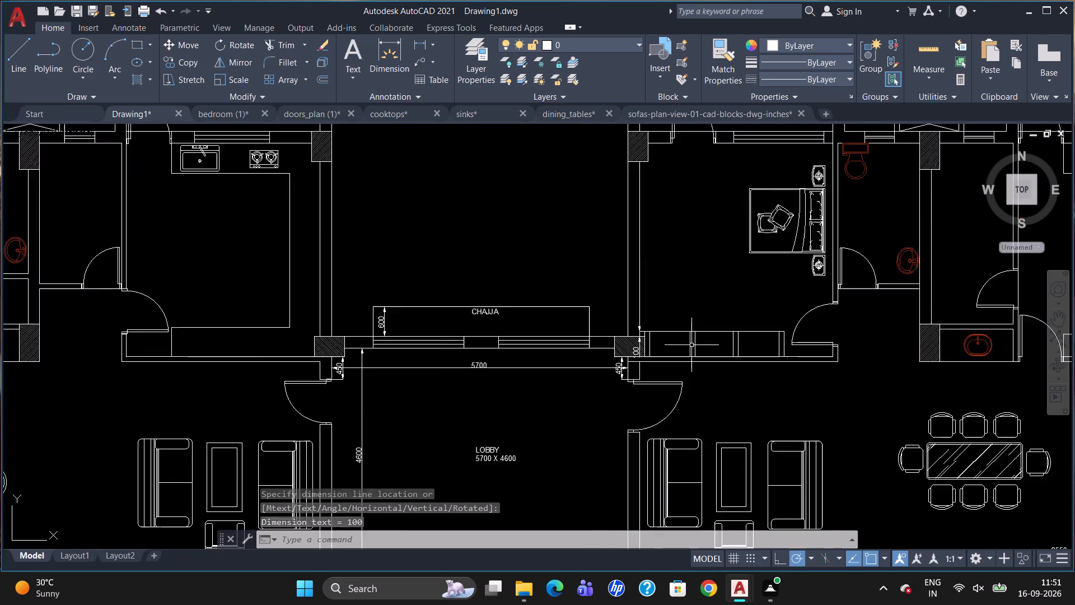
scroll(909, 302, down, 1)
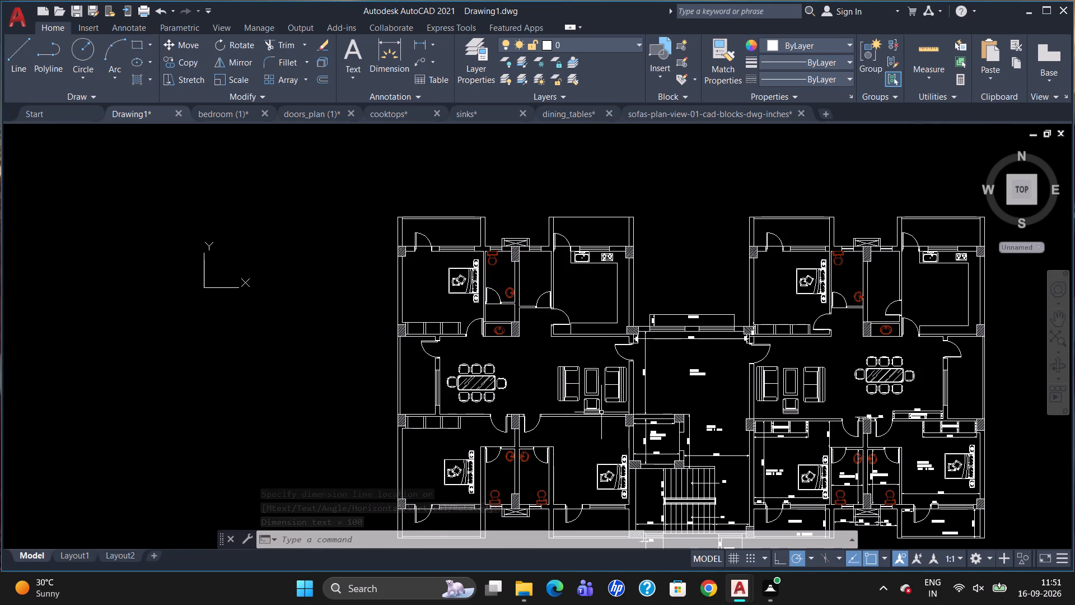
scroll(530, 429, up, 2)
scroll(816, 200, down, 1)
scroll(741, 250, down, 1)
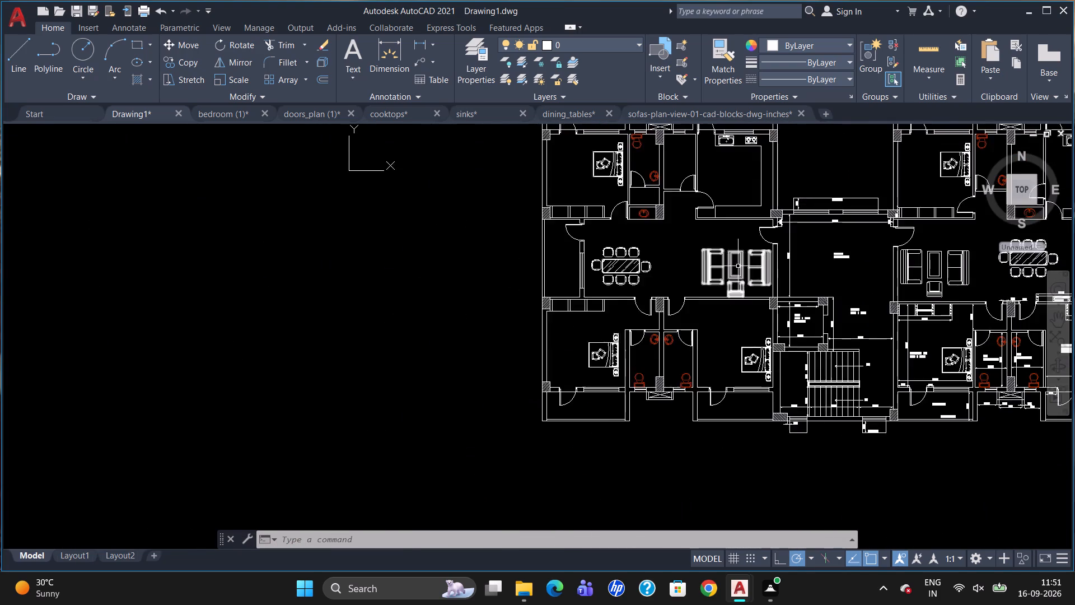
scroll(737, 267, down, 1)
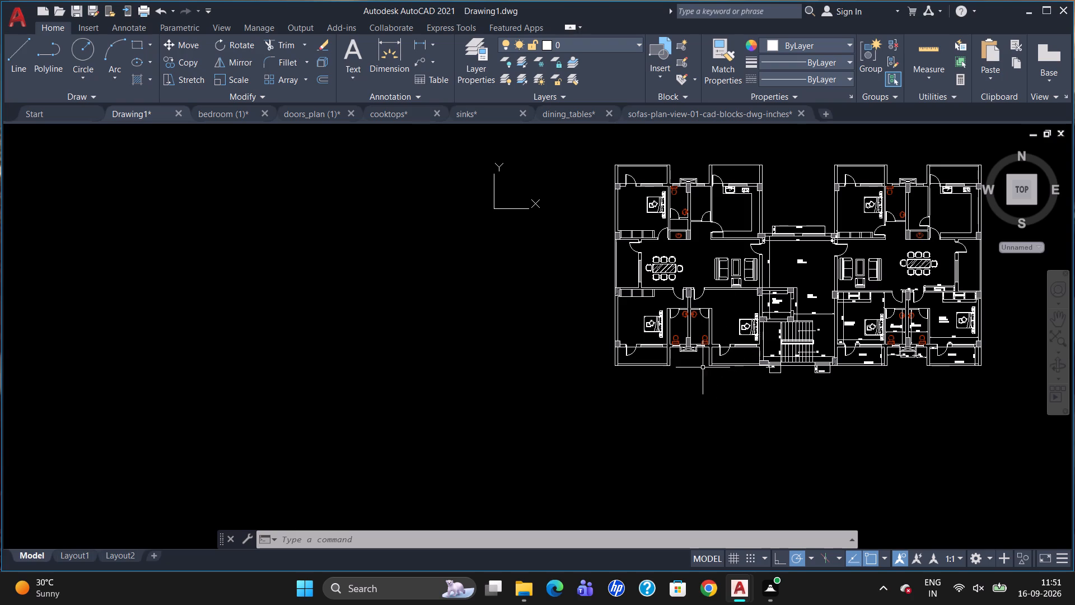
scroll(772, 424, up, 2)
scroll(721, 364, down, 2)
scroll(781, 325, up, 2)
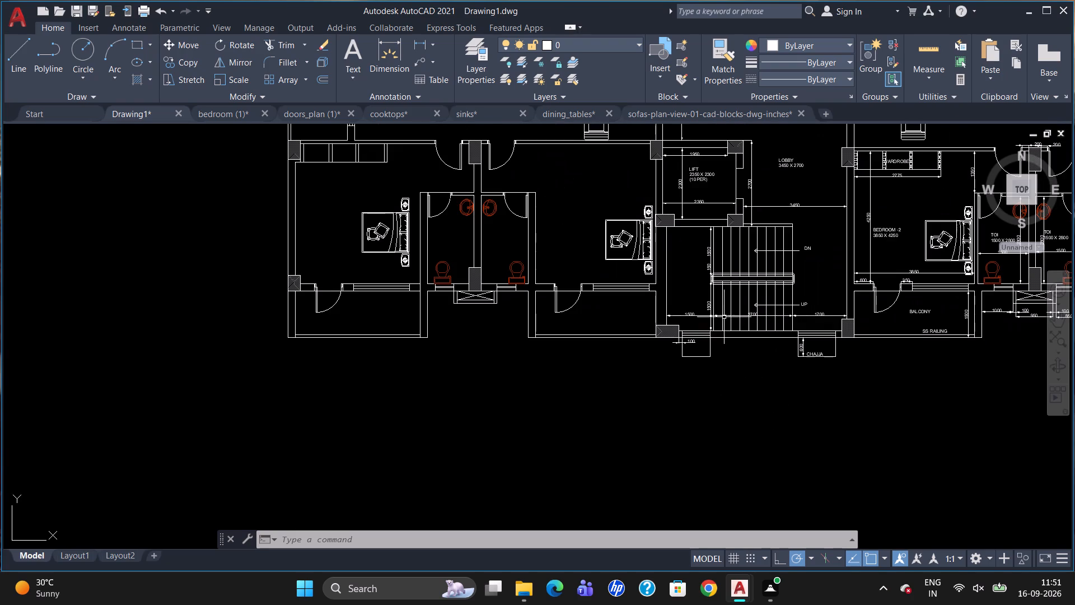
scroll(667, 324, down, 1)
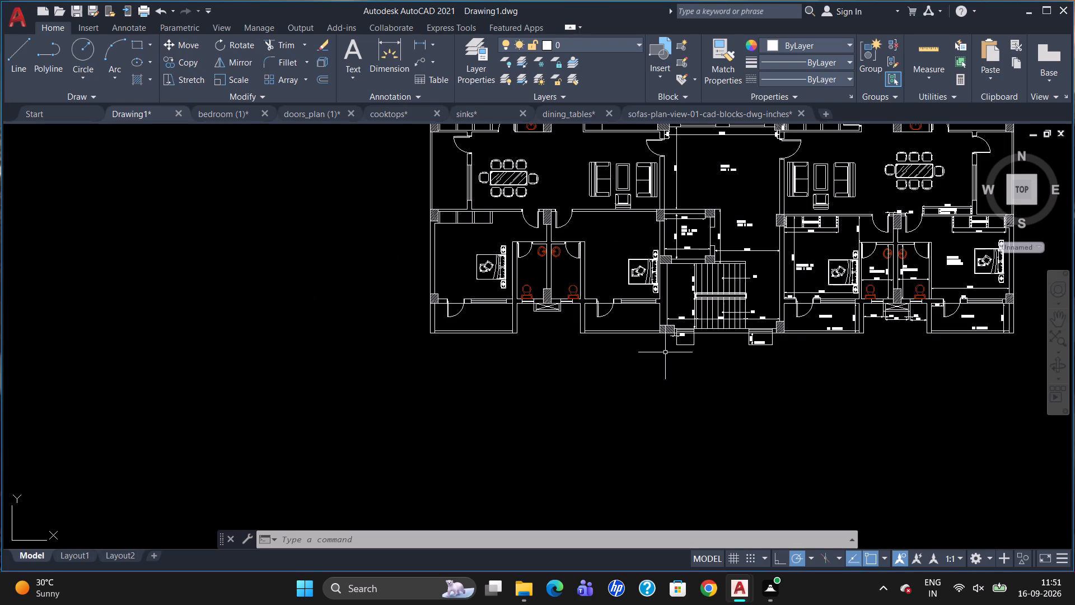
Draw a 170 horizontal line from the column's left face to the lift-side bedroom wall, tracked 600 below the upper wall's inner face.
scroll(673, 226, up, 2)
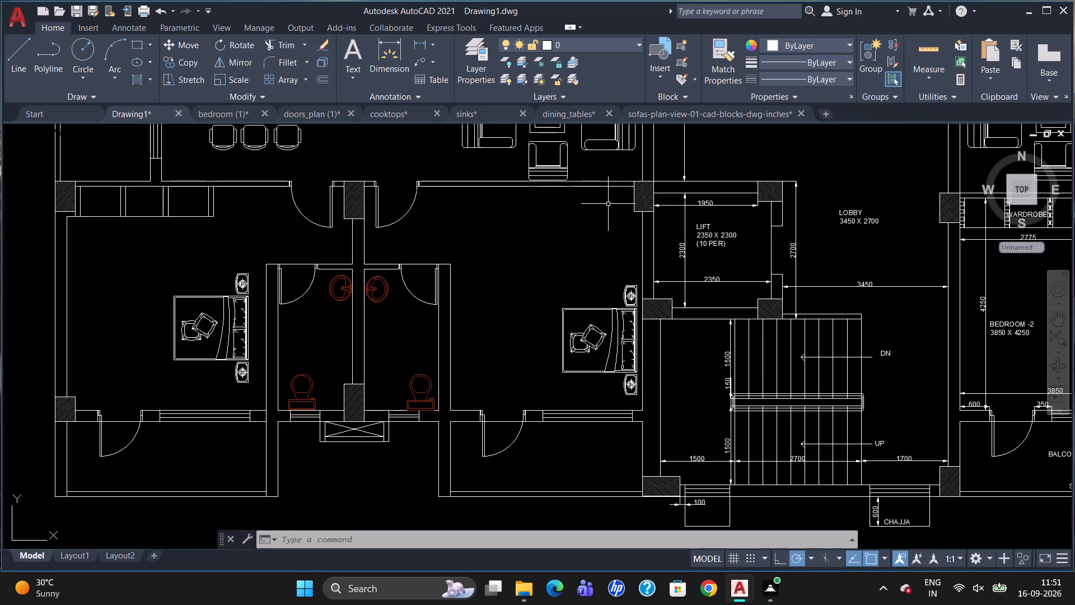
key(l)
key(Return)
text(TK)
key(Return)
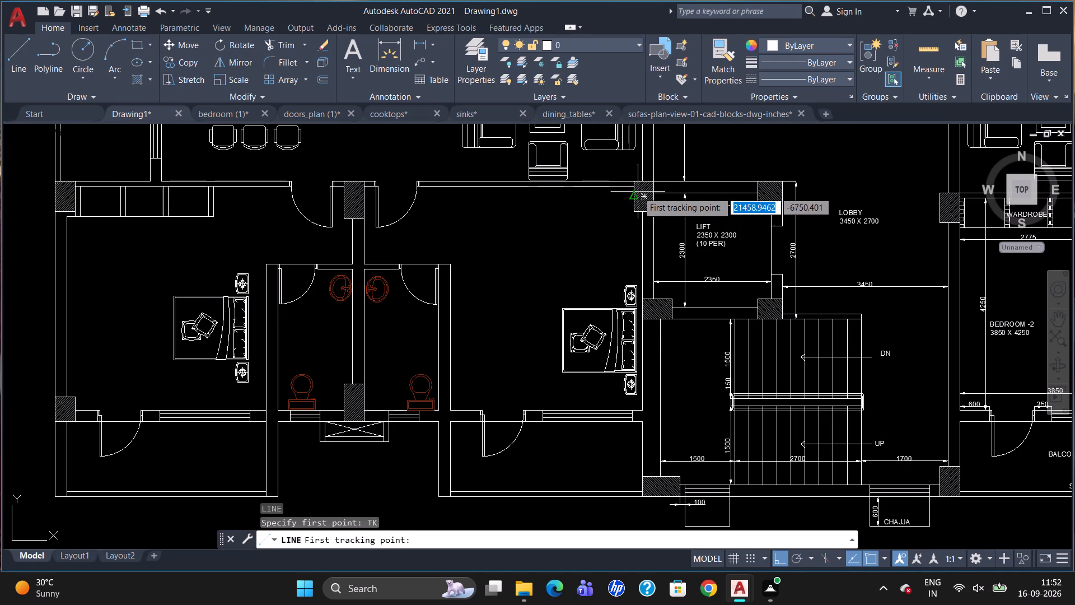
scroll(635, 191, up, 2)
click(635, 174)
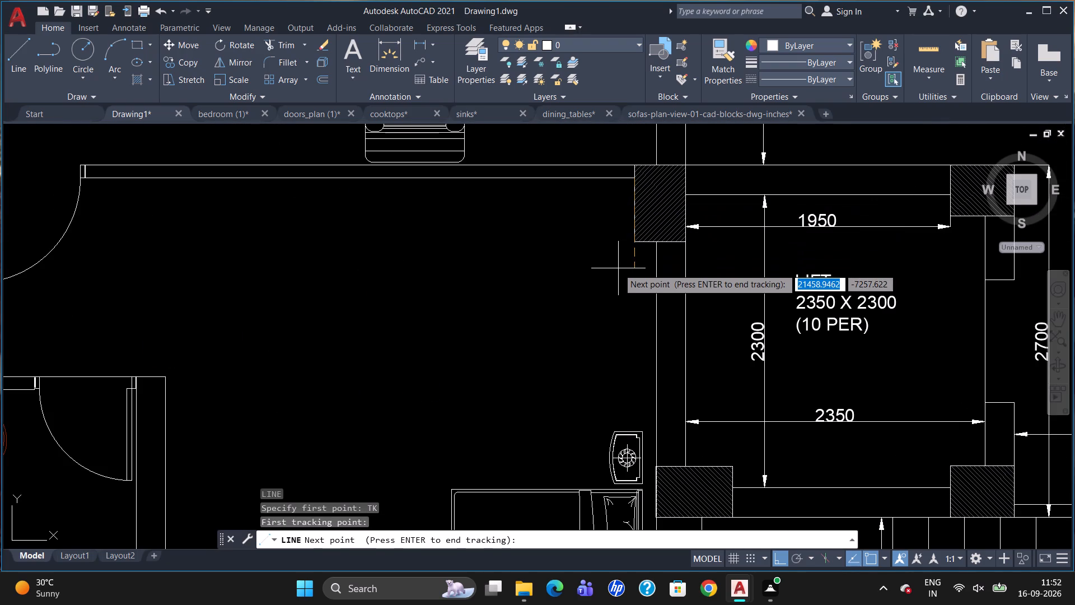
text(600)
key(Return)
key(Return)
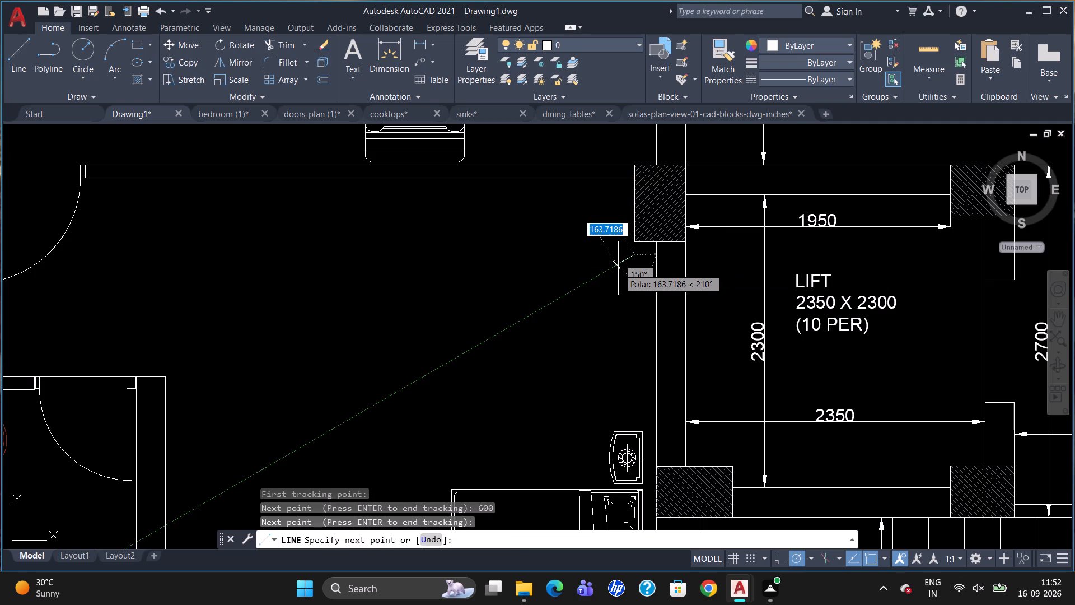
click(657, 253)
key(Escape)
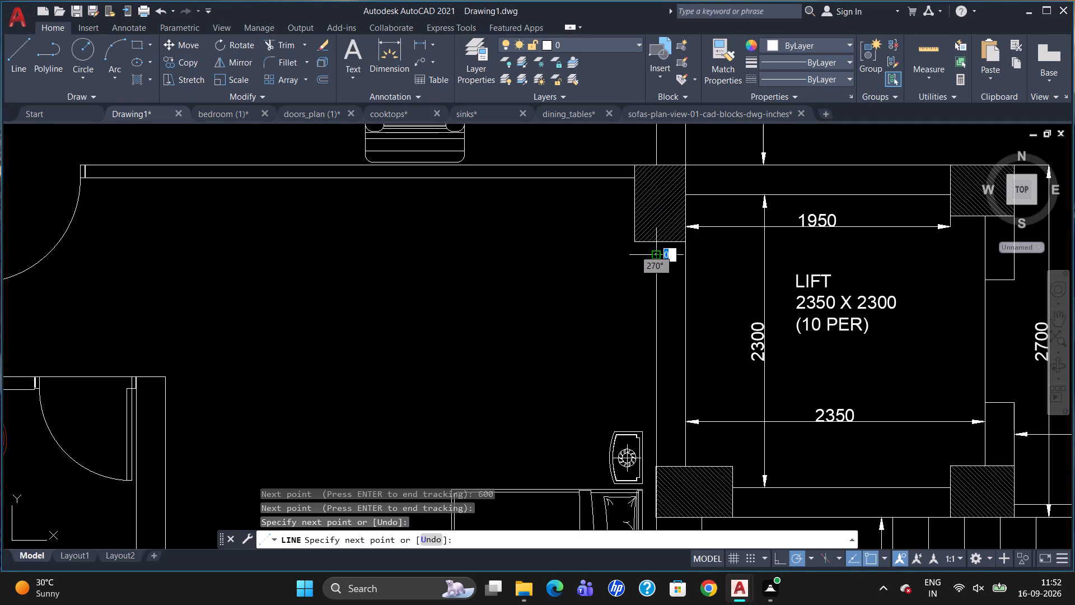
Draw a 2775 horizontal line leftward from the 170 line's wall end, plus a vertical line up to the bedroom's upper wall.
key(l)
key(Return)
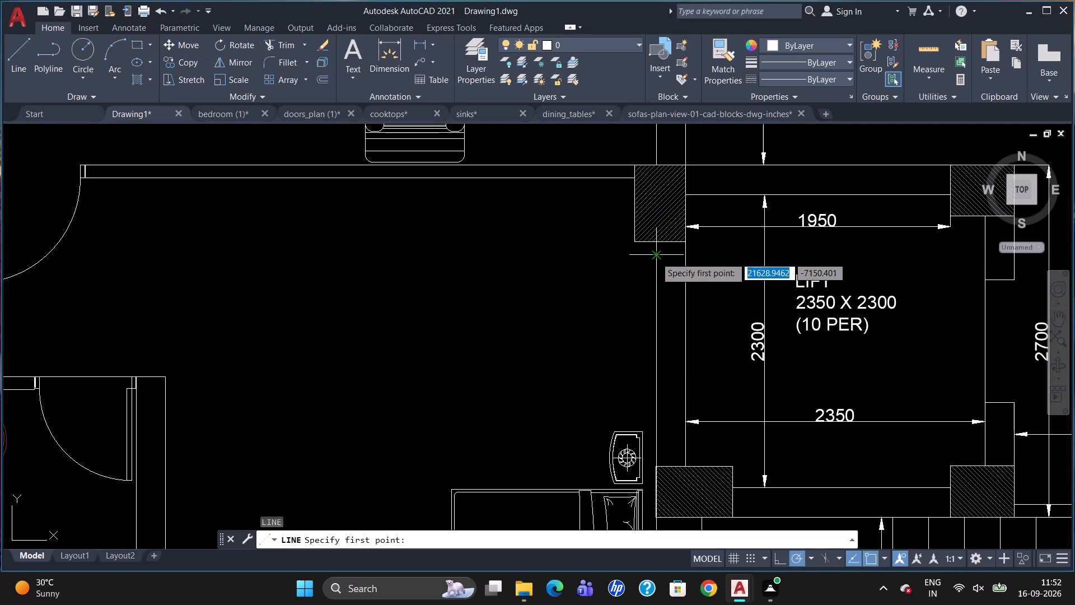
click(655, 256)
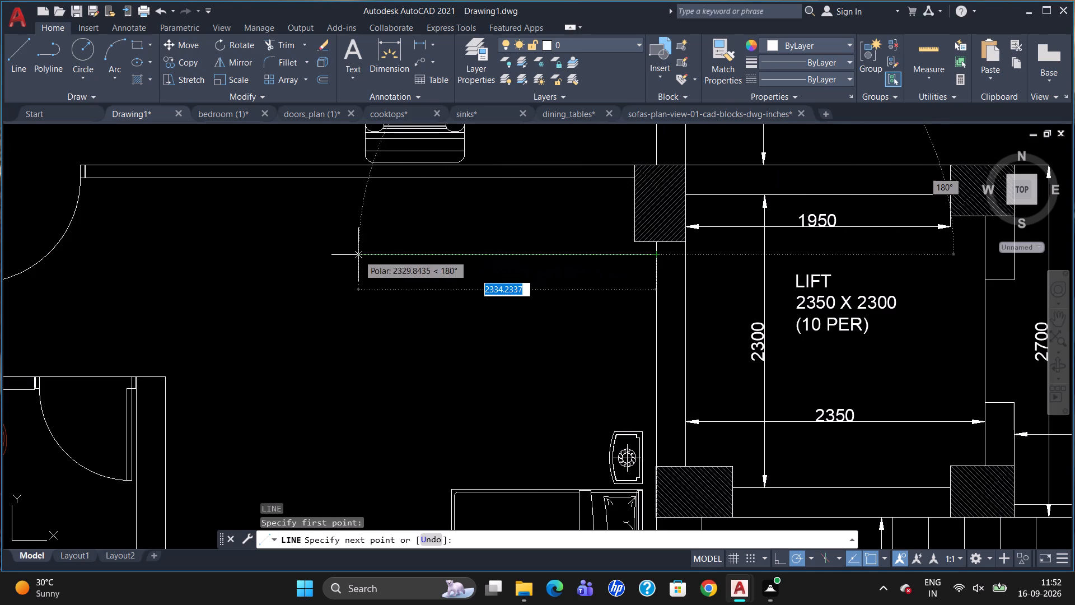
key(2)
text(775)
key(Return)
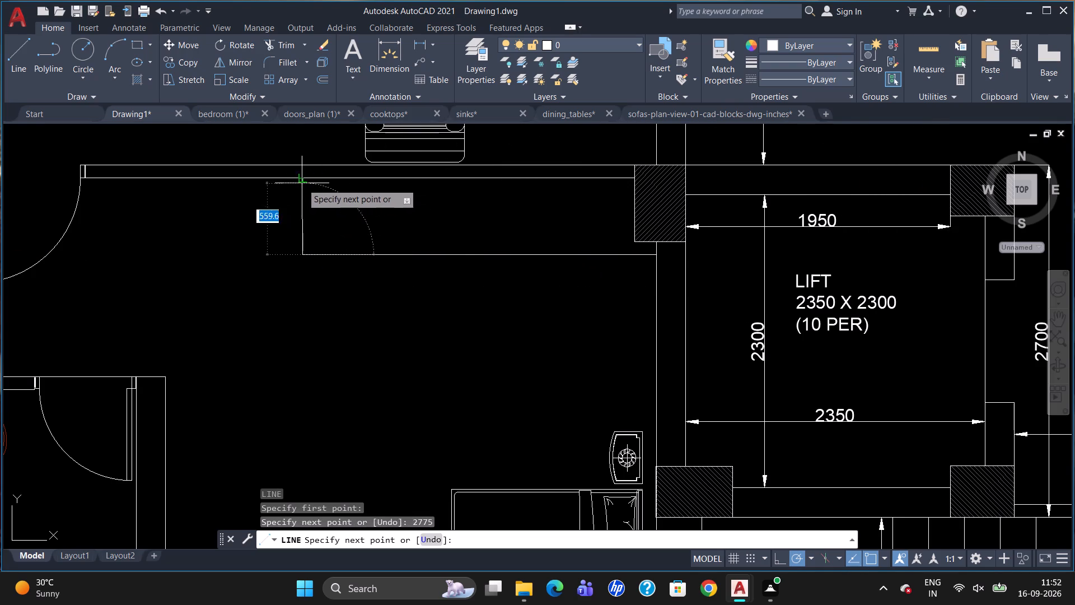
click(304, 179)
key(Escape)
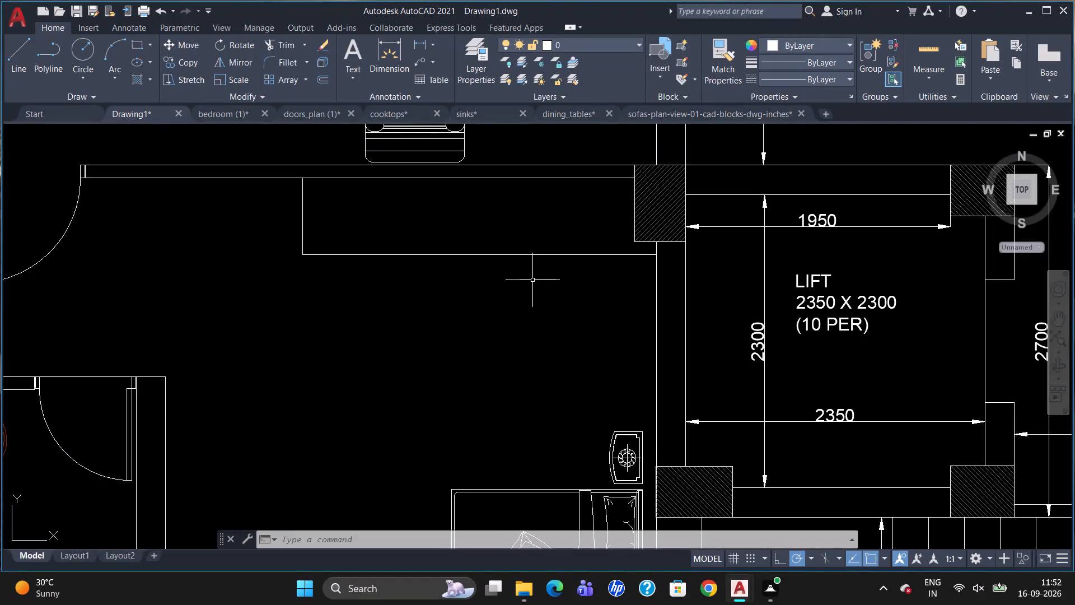
Delete the wardrobe's 2775 front line, its vertical side line and the short 170 line below the column.
scroll(529, 294, up, 2)
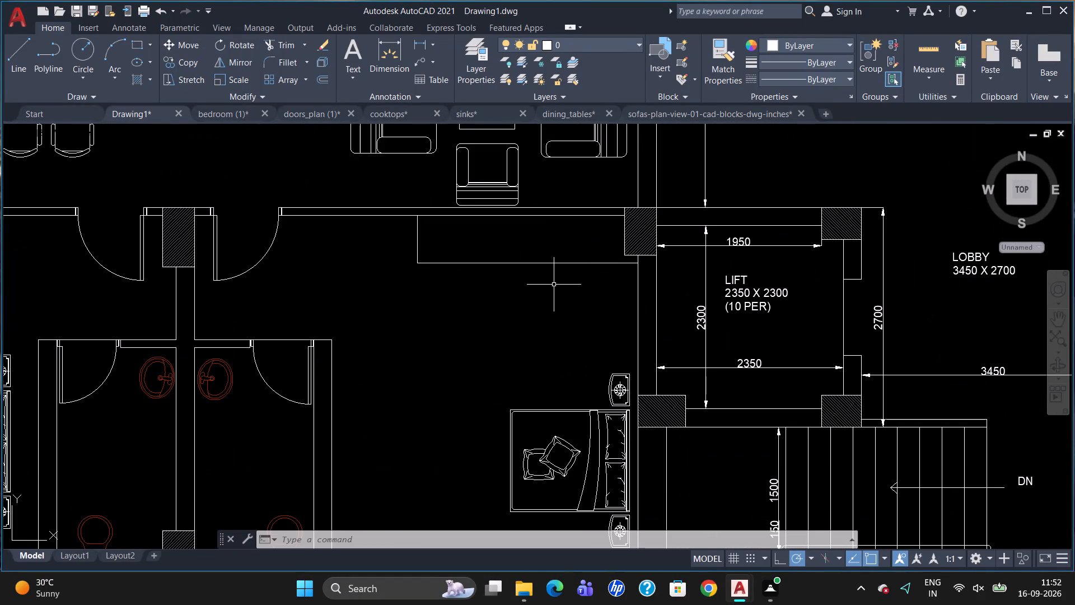
click(623, 263)
key(Delete)
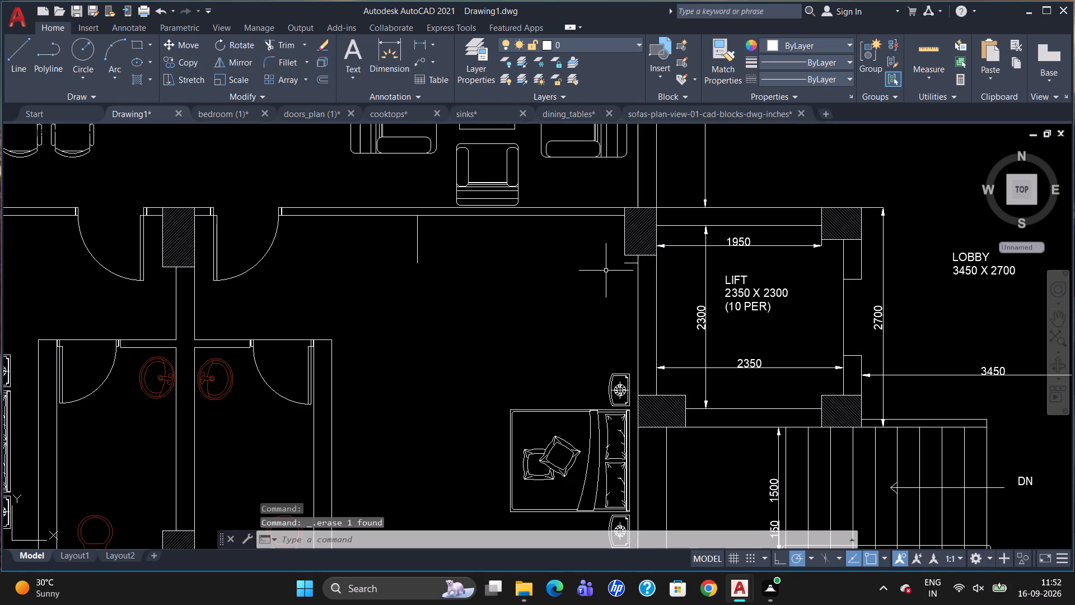
click(631, 264)
key(Delete)
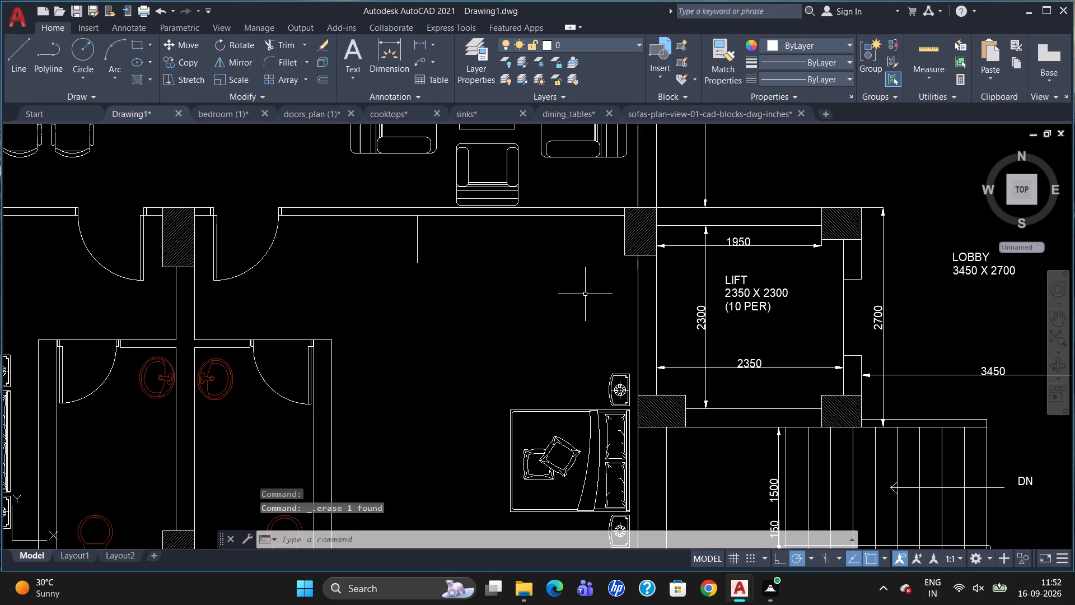
click(415, 237)
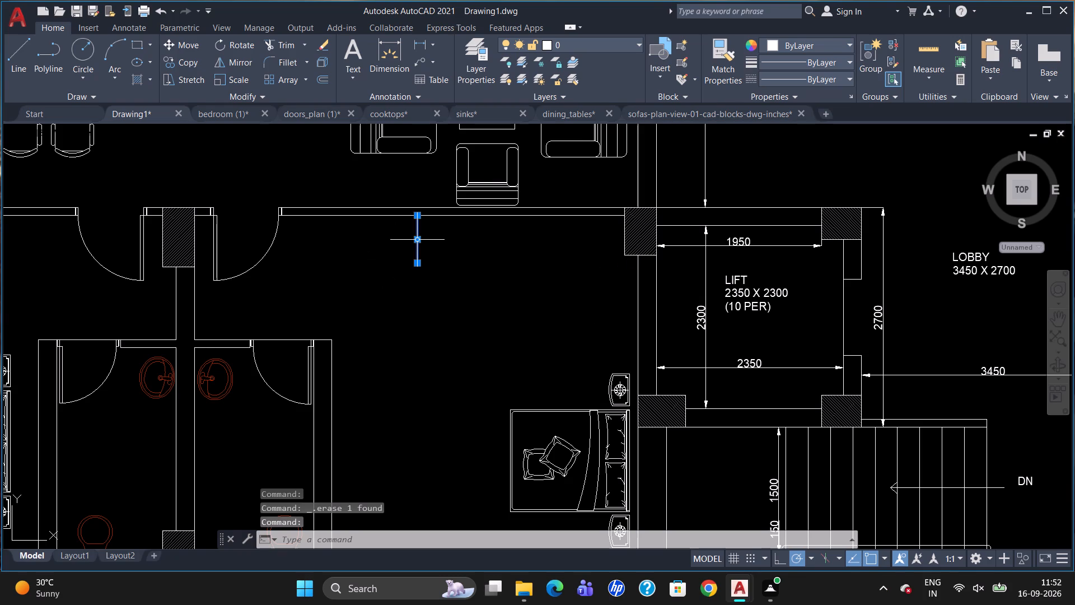
key(Delete)
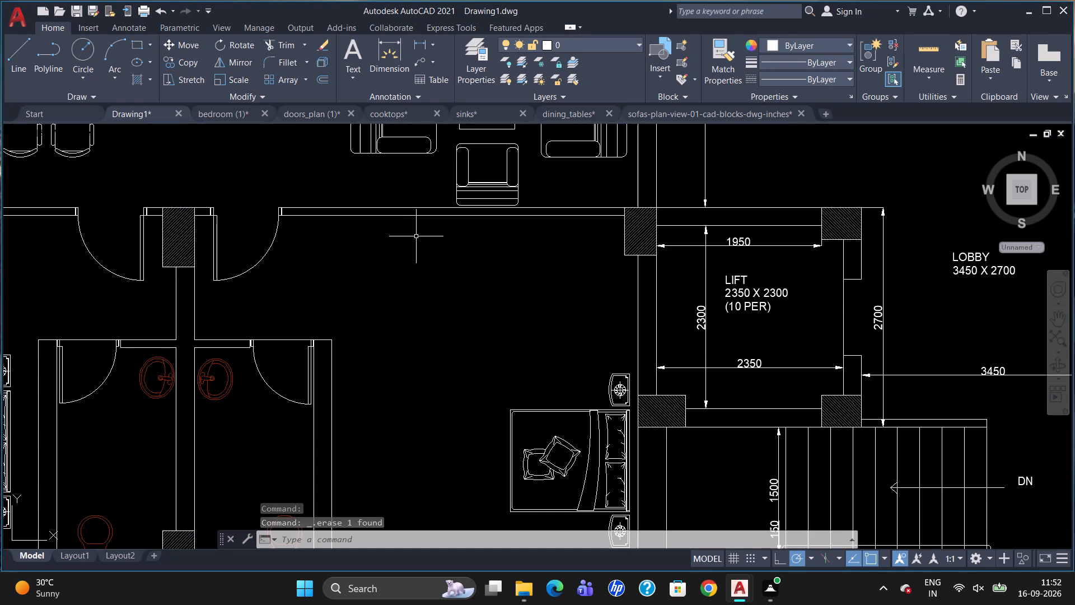
Draw the wardrobe outline 2775 leftward from the column's lower-left corner, then vertically up to the upper wall's inner face.
key(l)
key(Return)
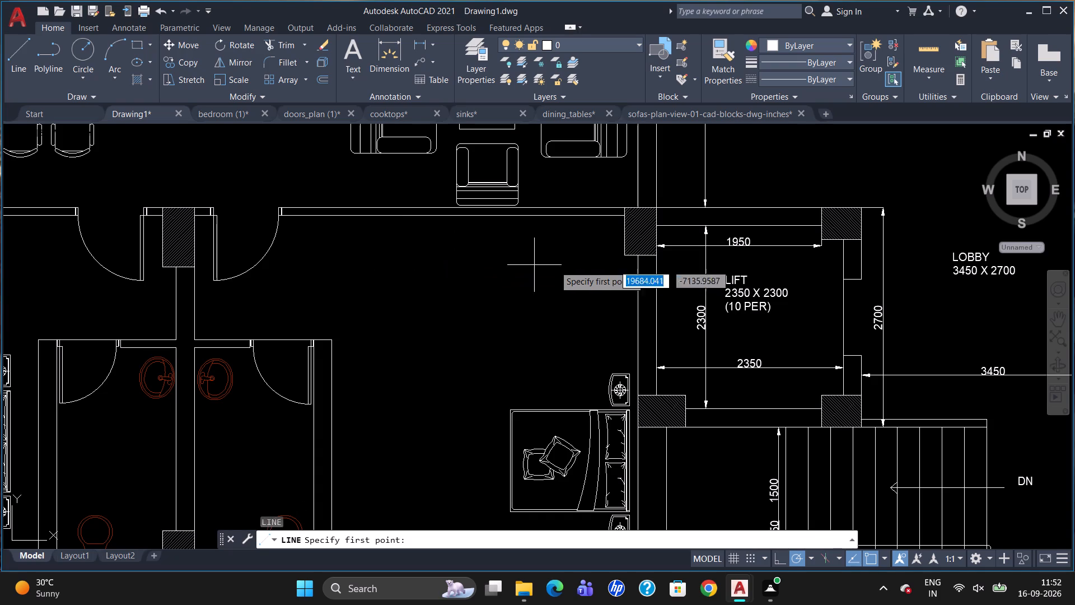
click(623, 253)
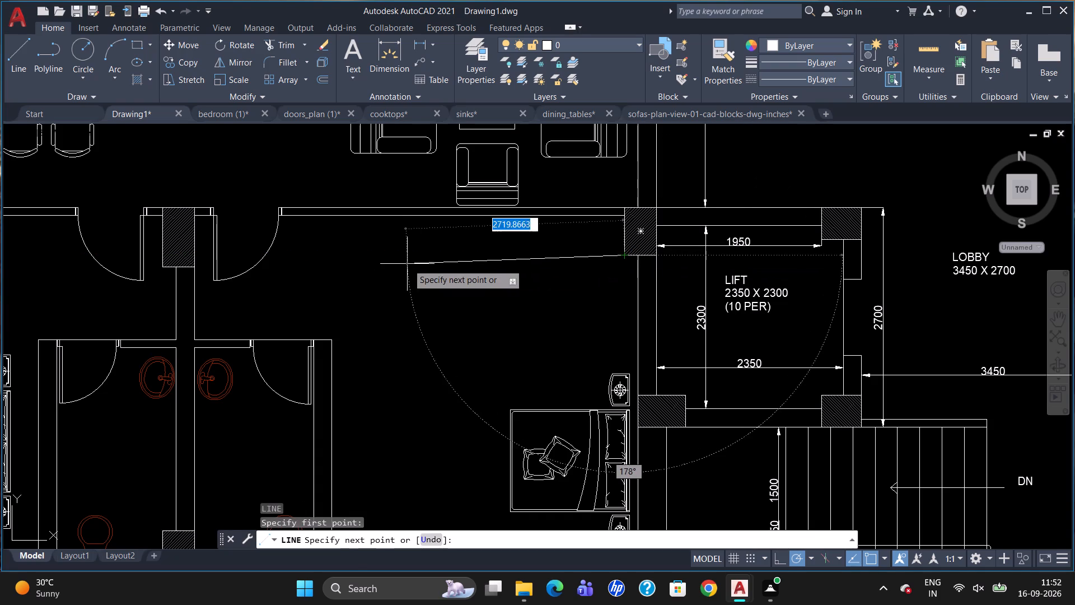
text(2775)
key(Return)
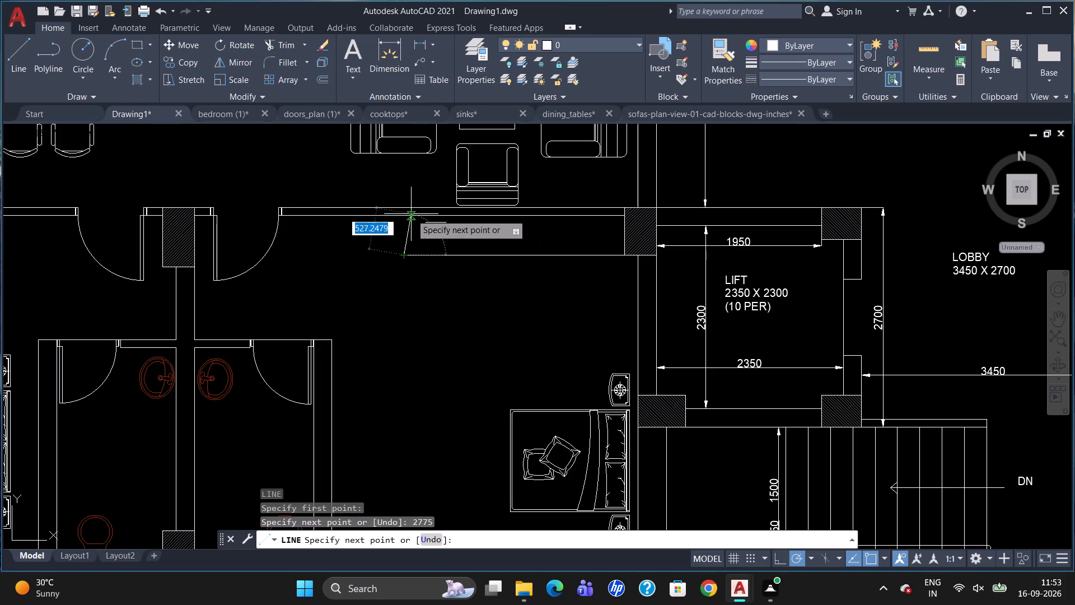
click(404, 215)
key(Escape)
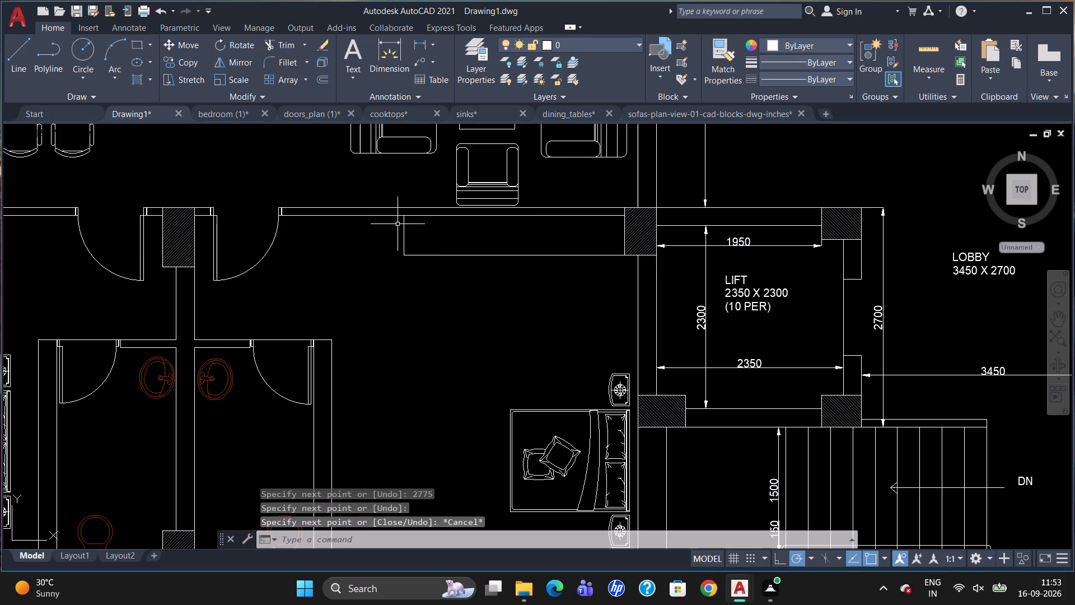
Offset the wardrobe's left side line 100 inward.
key(o)
key(Return)
text(100)
key(Return)
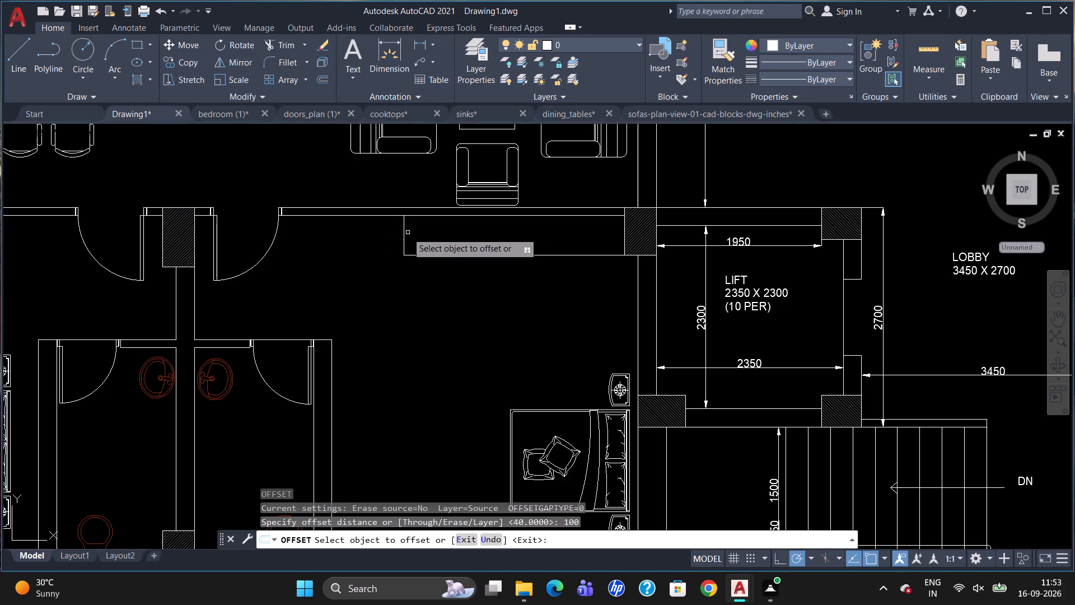
click(405, 232)
click(415, 232)
key(Escape)
Draw a vertical line across the wardrobe's depth, tracked 100 left of the column's face.
key(l)
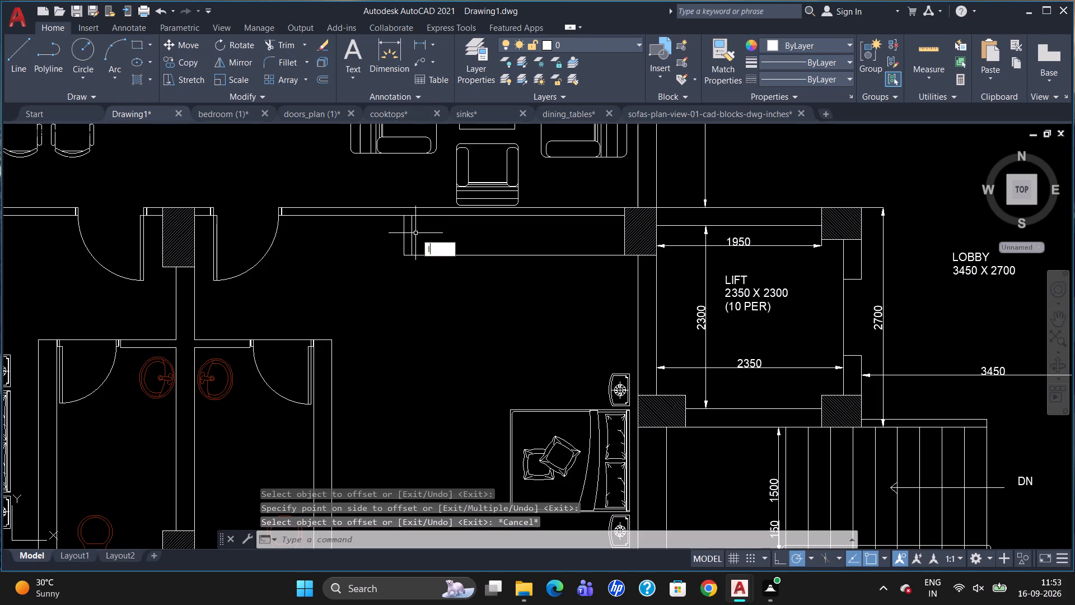
key(Return)
text(tk)
key(Return)
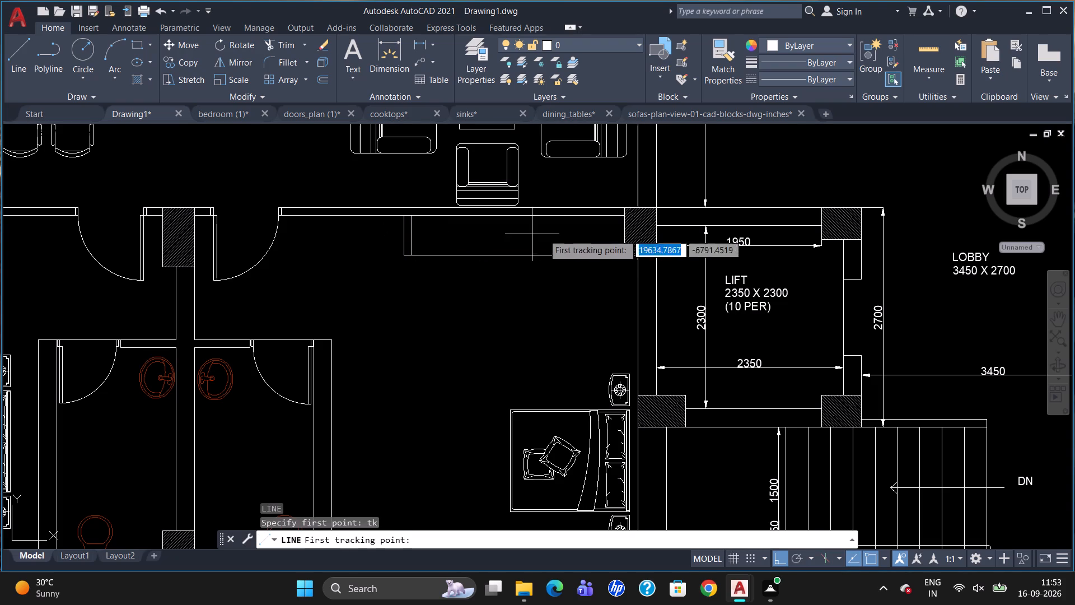
click(624, 213)
text(100)
key(Return)
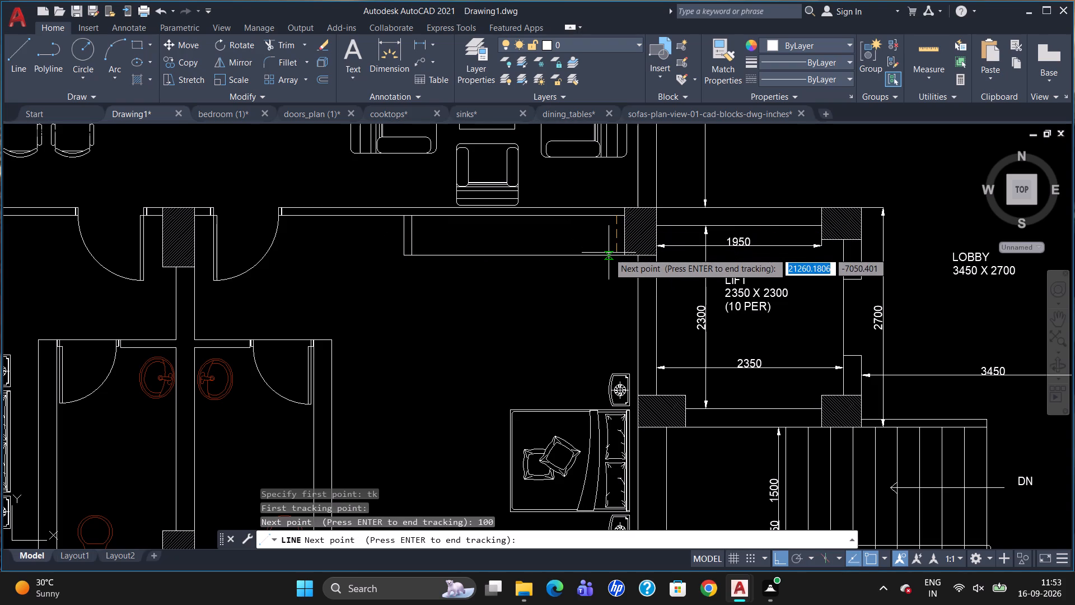
key(Return)
click(616, 250)
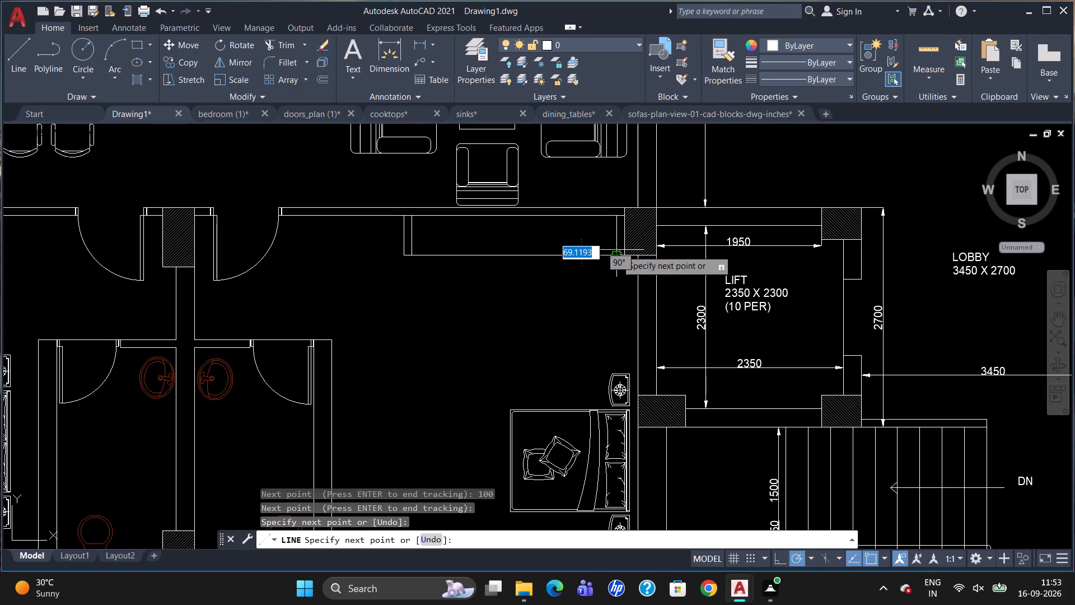
key(Escape)
Break the wardrobe's front line at the two inner side lines.
key(b)
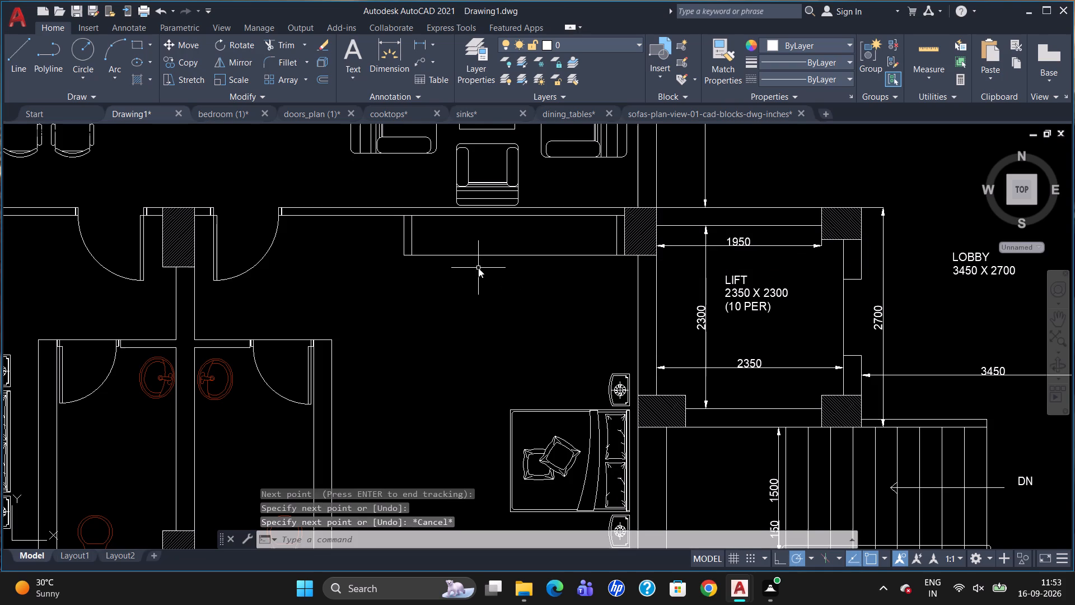
key(r)
click(517, 309)
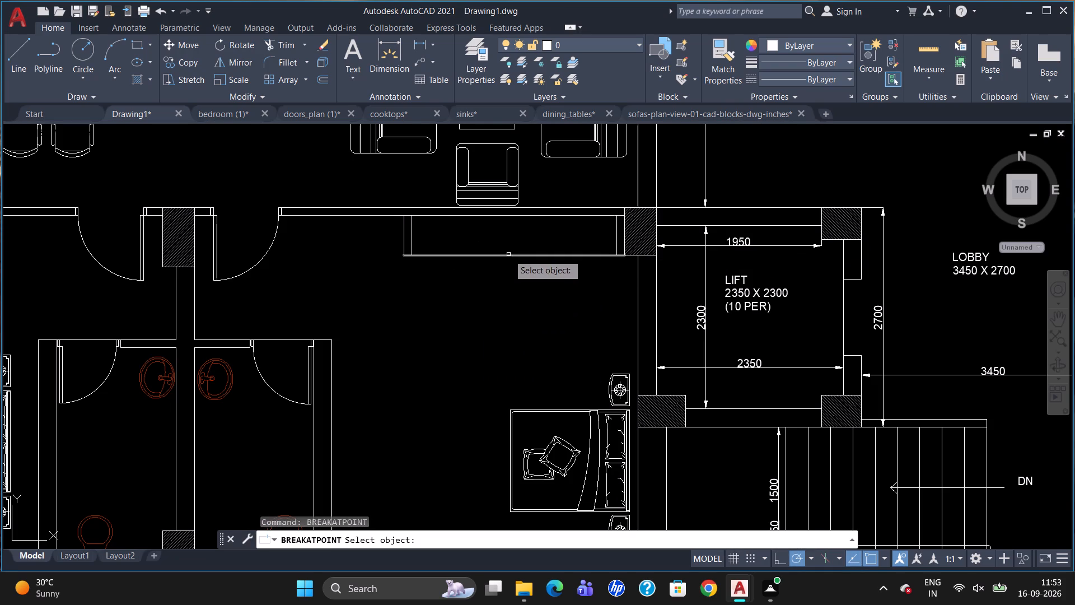
click(508, 254)
click(413, 255)
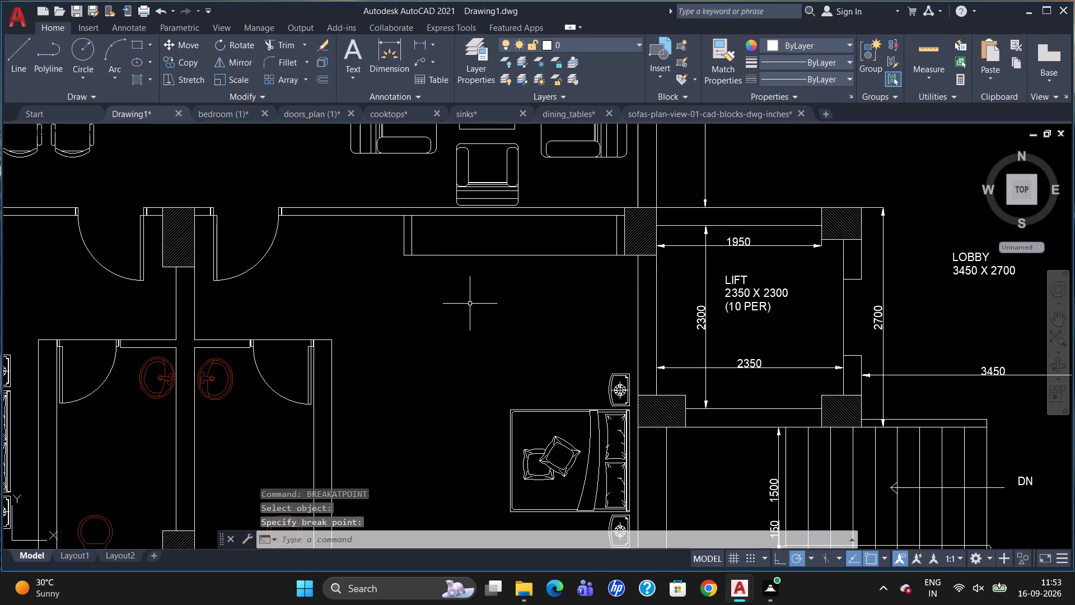
key(b)
key(r)
click(495, 340)
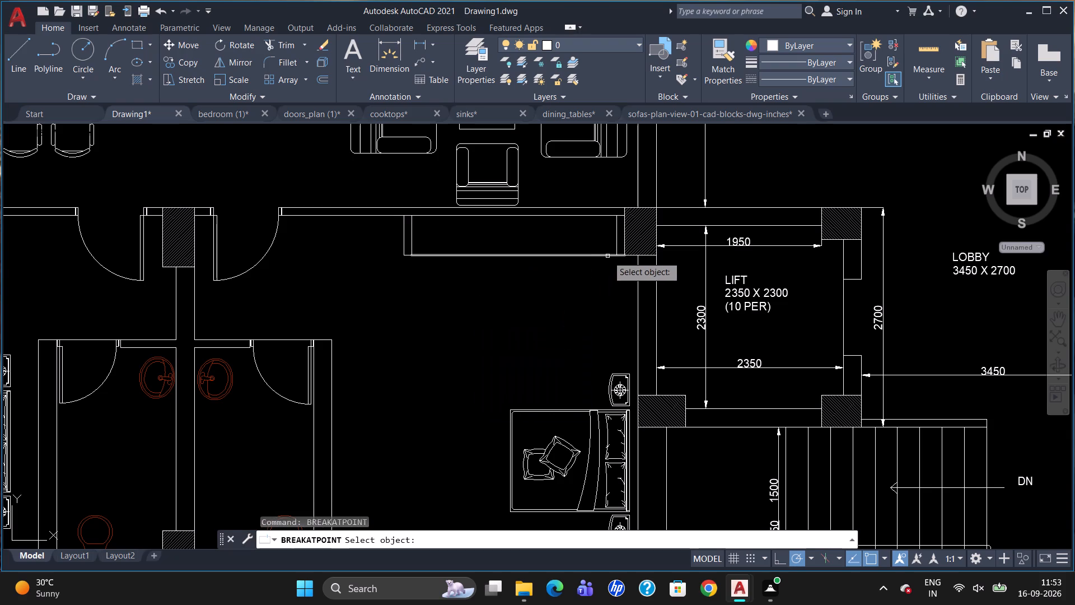
click(607, 256)
click(615, 254)
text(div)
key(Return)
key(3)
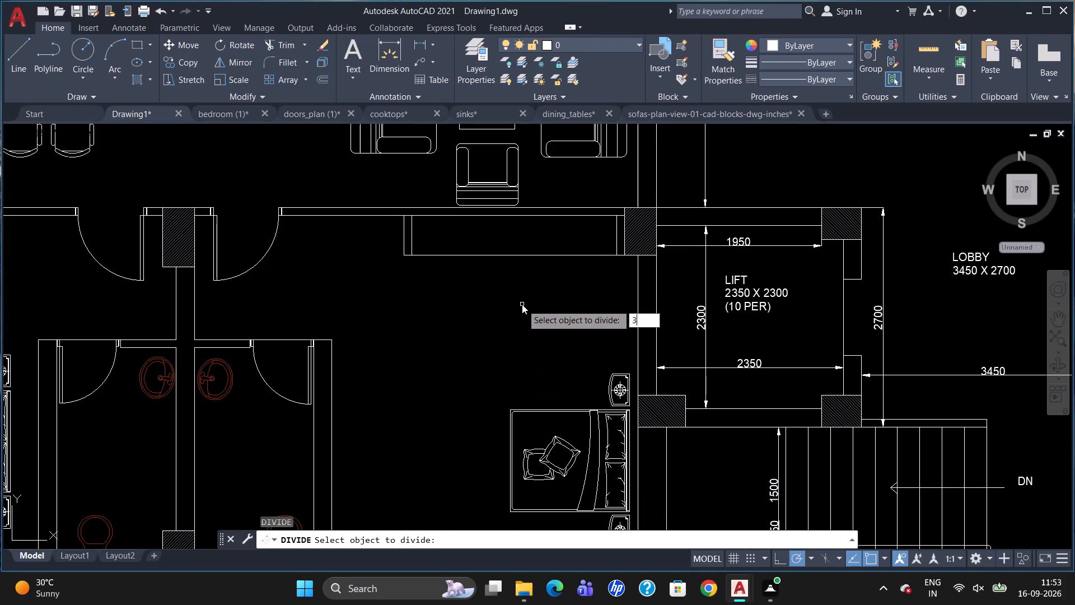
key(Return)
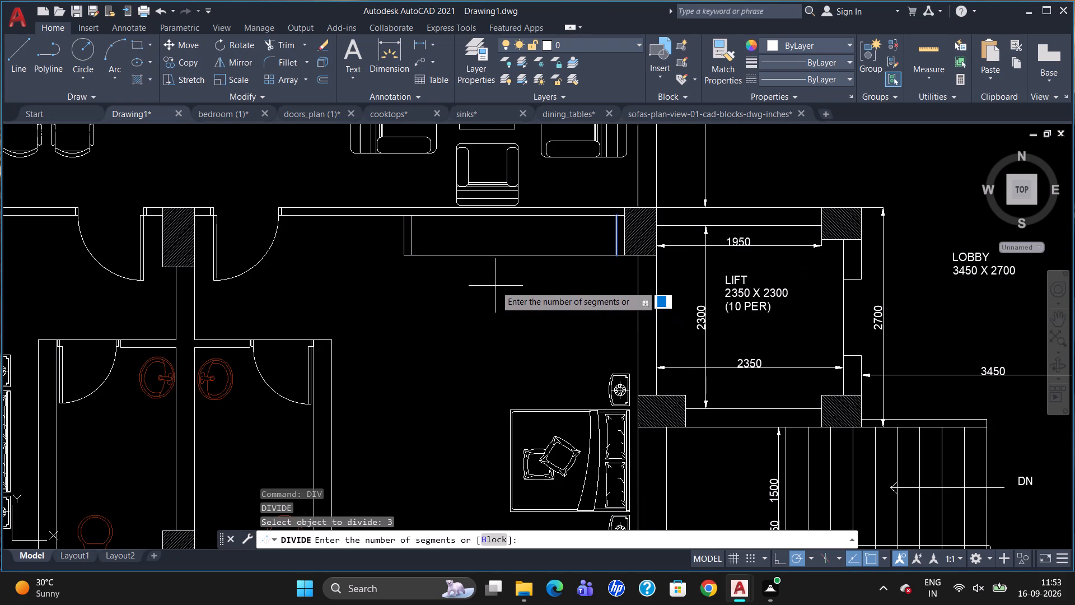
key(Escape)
Divide the wardrobe's front line between the inner side lines into 3 segments.
text(div)
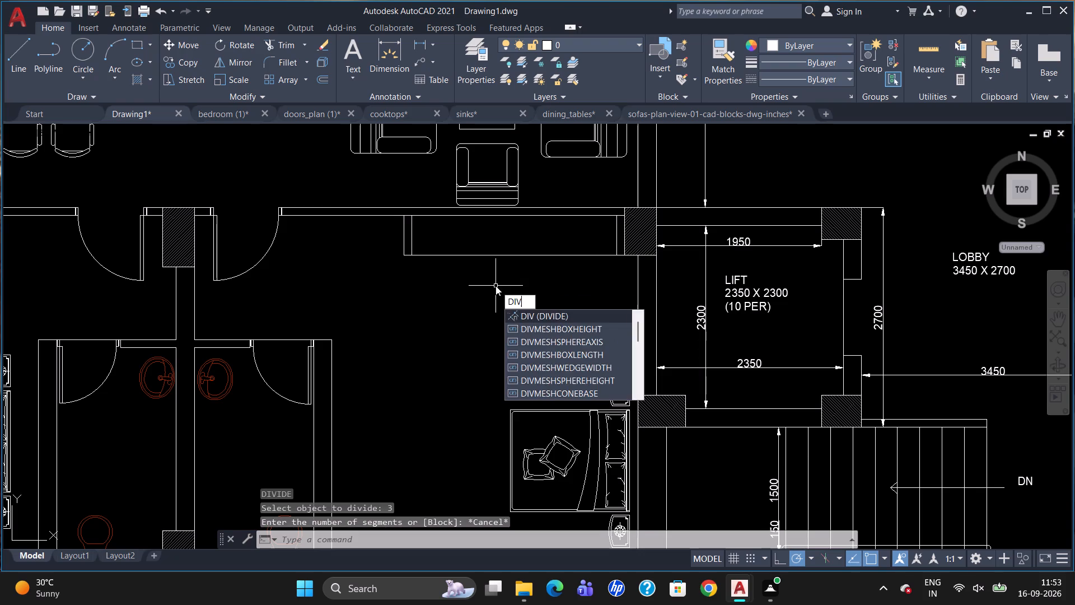
key(Return)
click(516, 256)
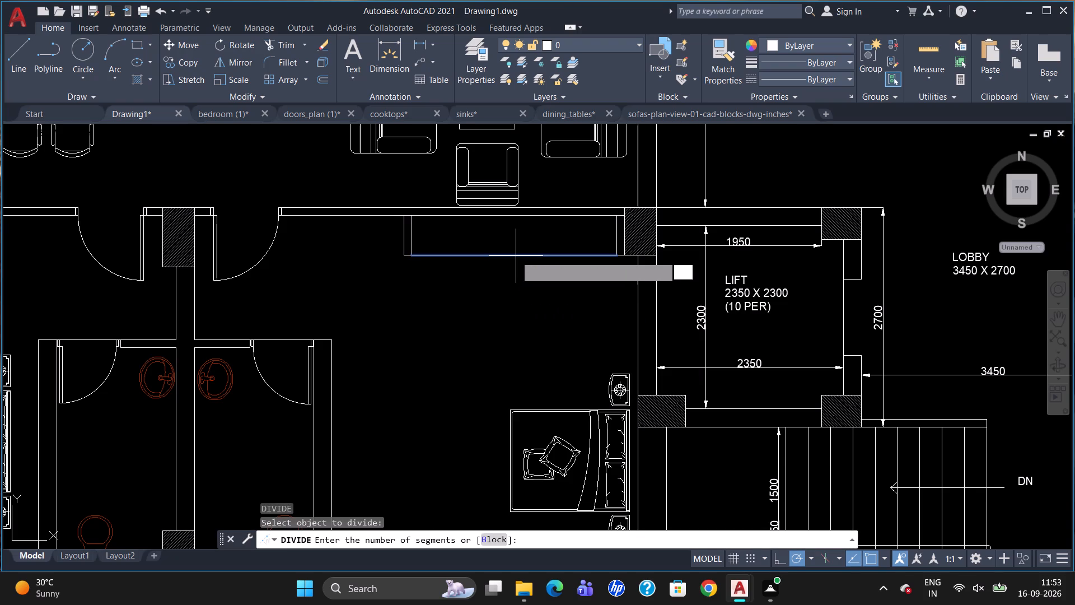
key(3)
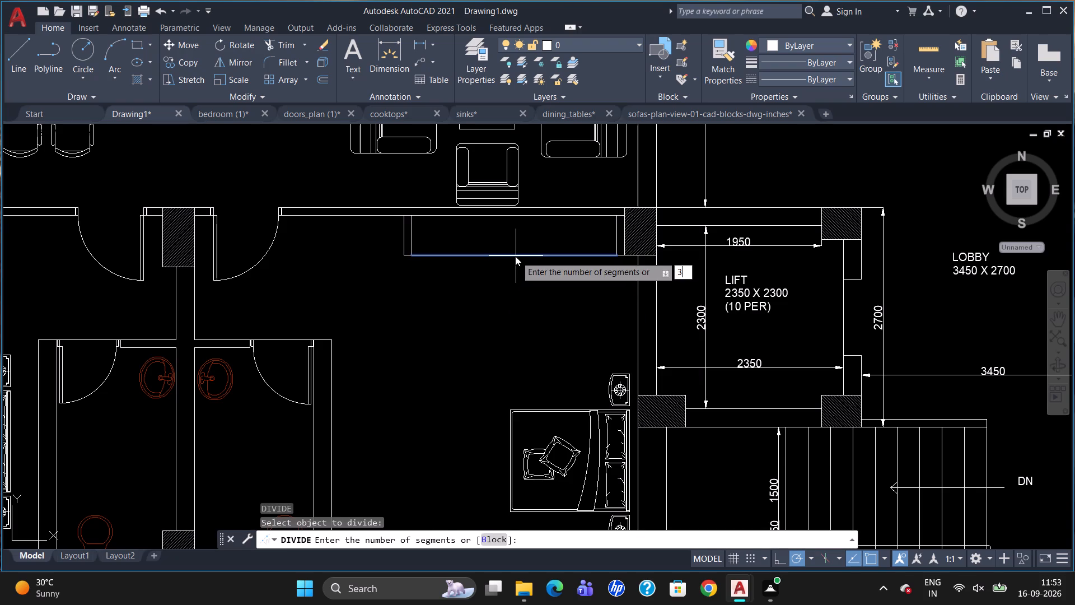
key(Return)
Draw two vertical divider lines from the division points on the wardrobe front up to the wall's inner face.
scroll(496, 240, up, 2)
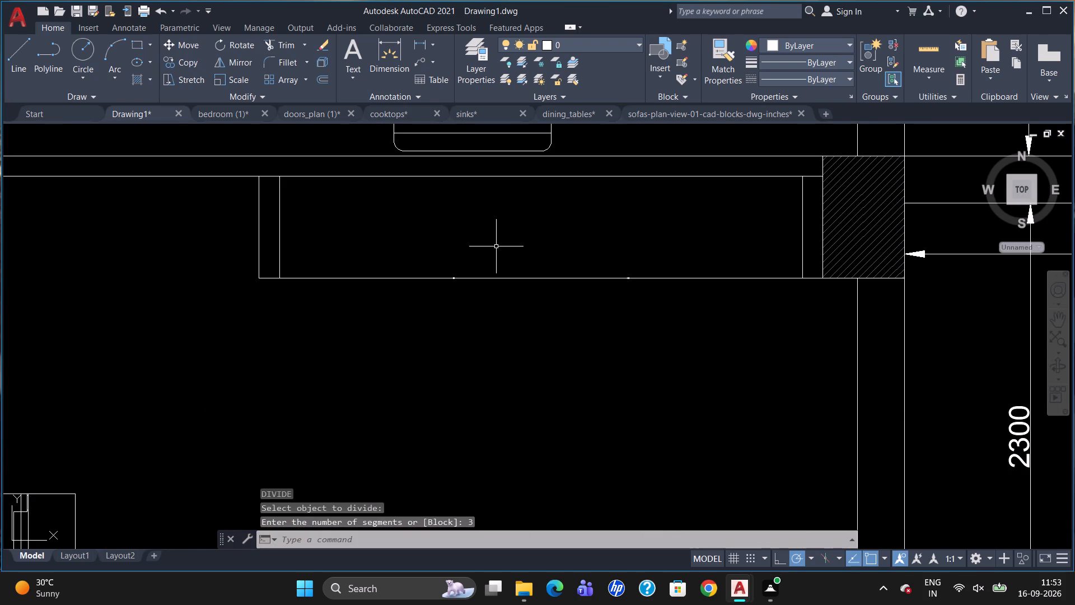
key(l)
key(Return)
scroll(491, 253, up, 3)
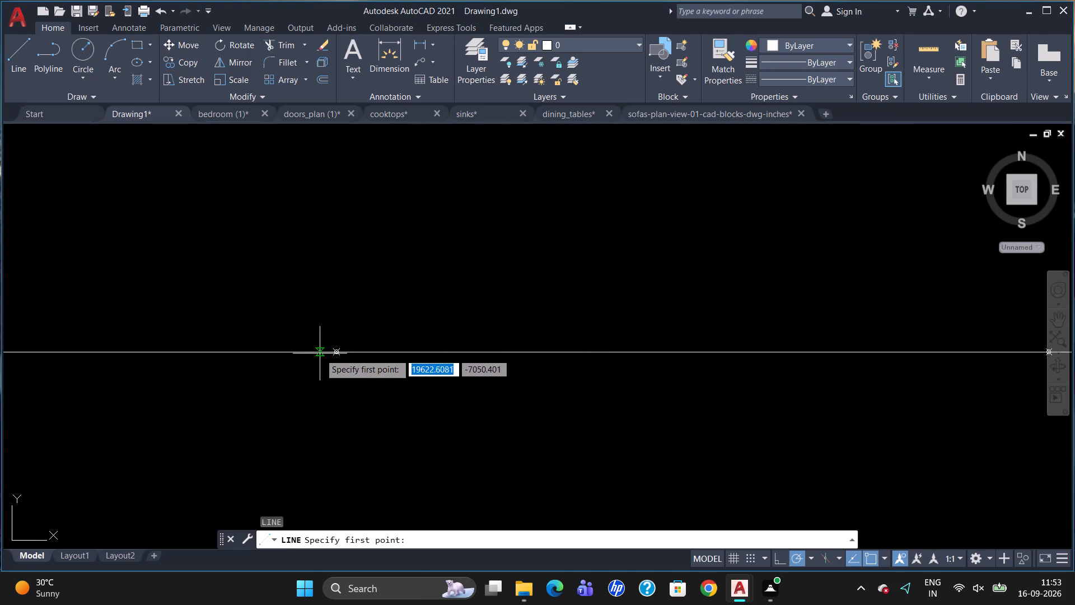
click(337, 347)
scroll(347, 286, down, 2)
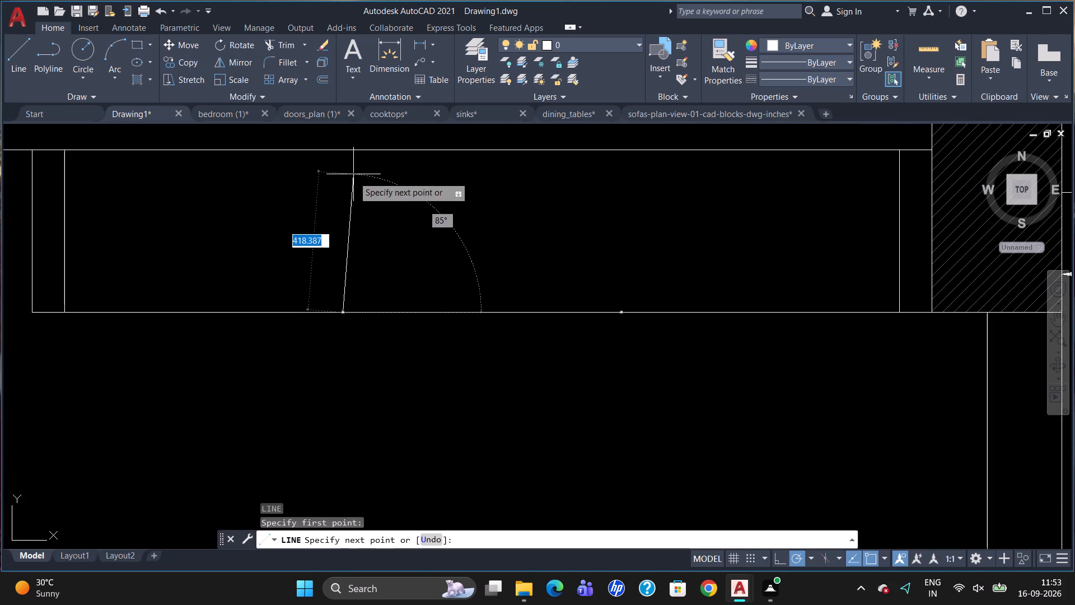
click(345, 147)
key(Escape)
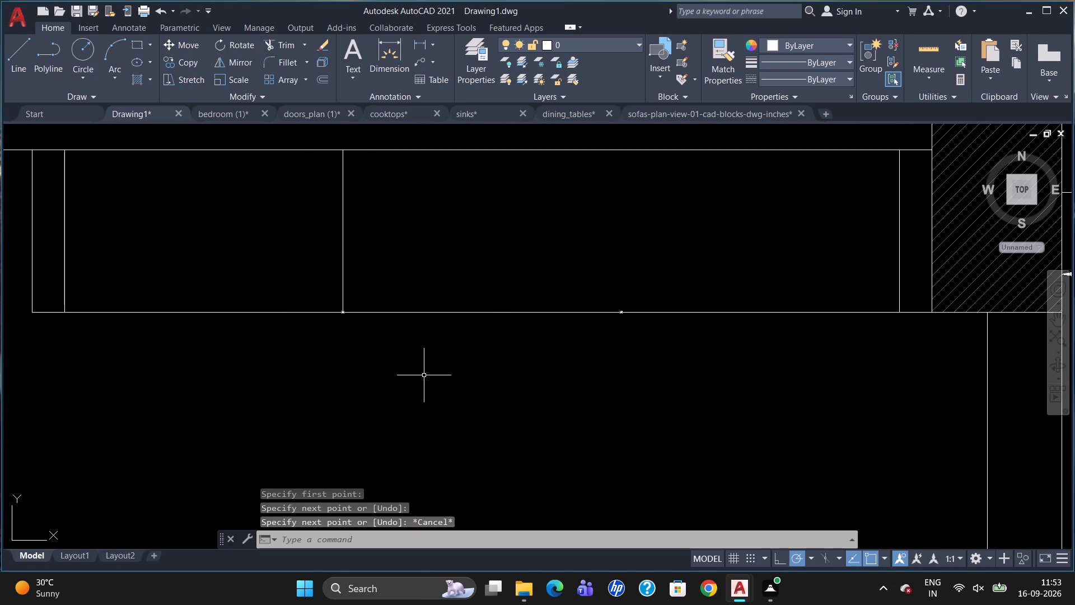
key(l)
key(Return)
click(623, 309)
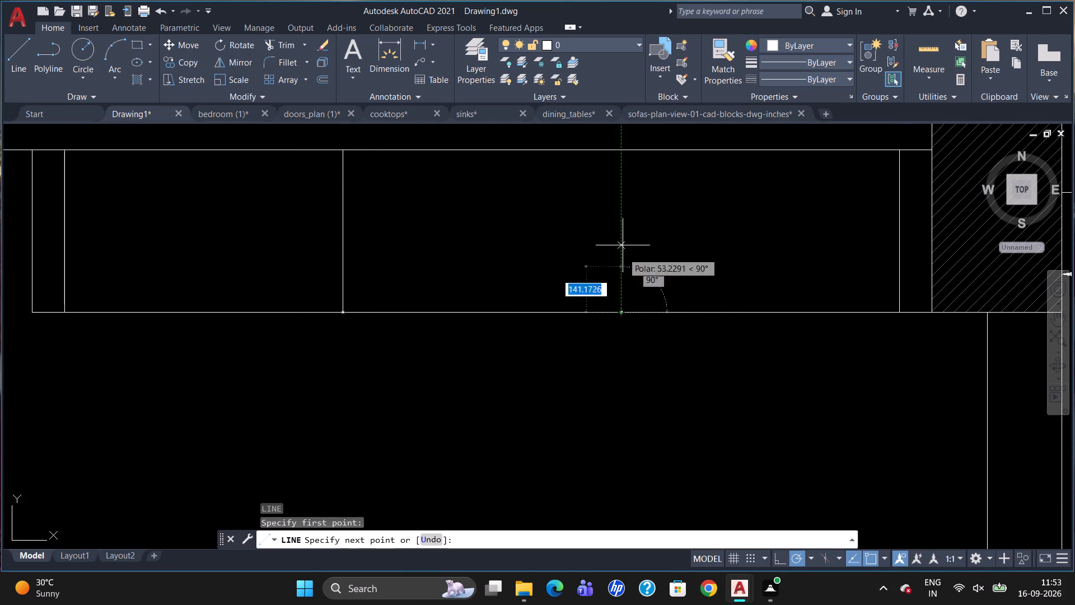
click(619, 151)
key(Escape)
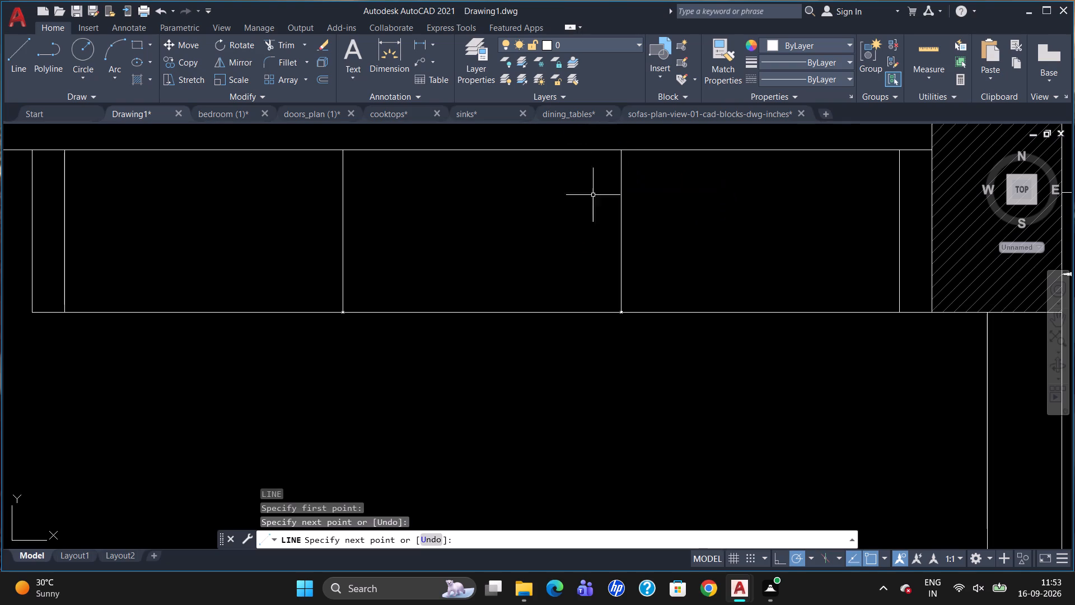
Offset each of the two wardrobe divider lines 50 to both sides.
key(o)
key(Return)
text(50)
key(Return)
click(621, 264)
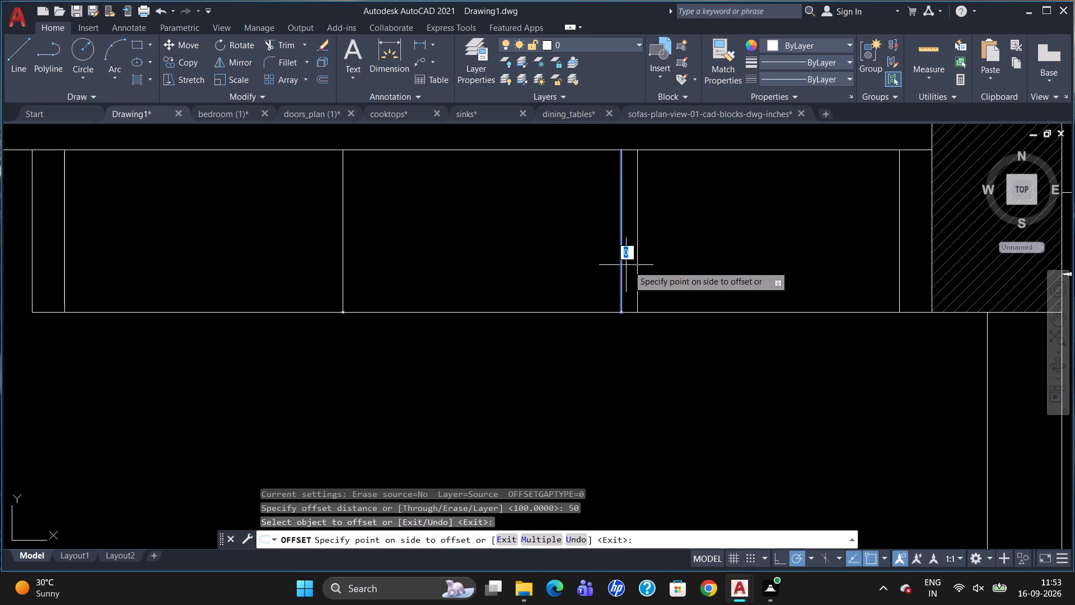
click(641, 267)
click(623, 275)
click(613, 280)
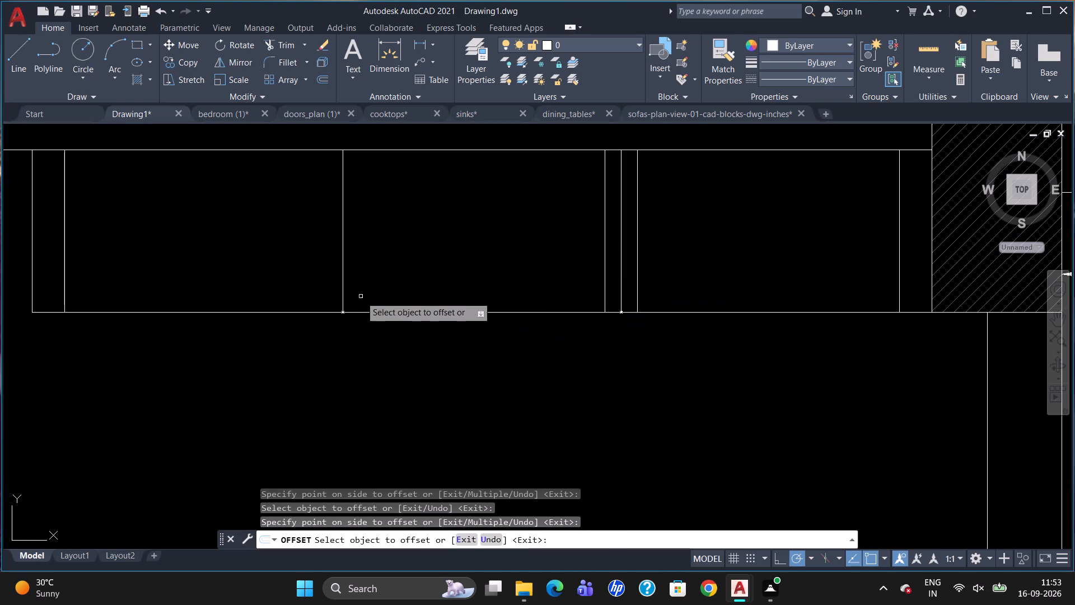
click(344, 284)
click(352, 291)
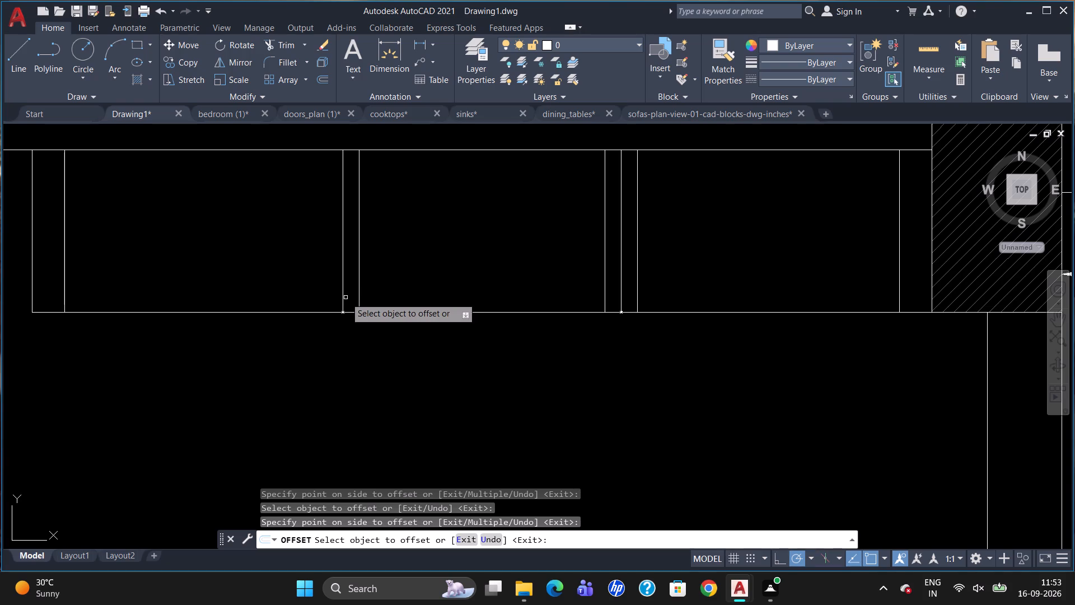
click(343, 296)
click(327, 300)
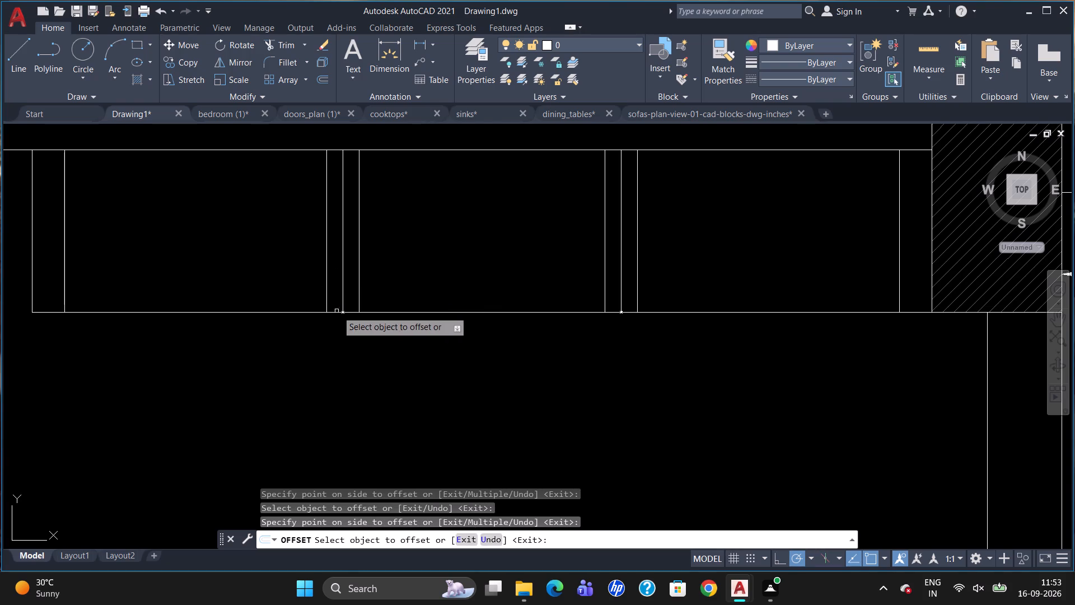
key(Escape)
Delete the two original centre divider lines and their division points on the wardrobe front.
scroll(341, 311, up, 1)
click(344, 315)
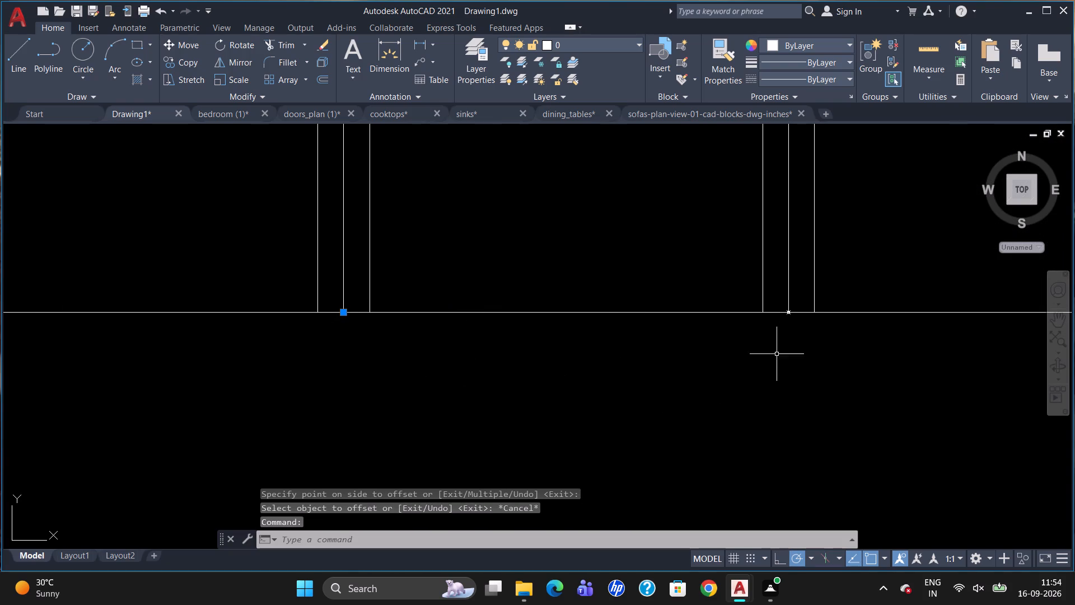
scroll(792, 314, up, 3)
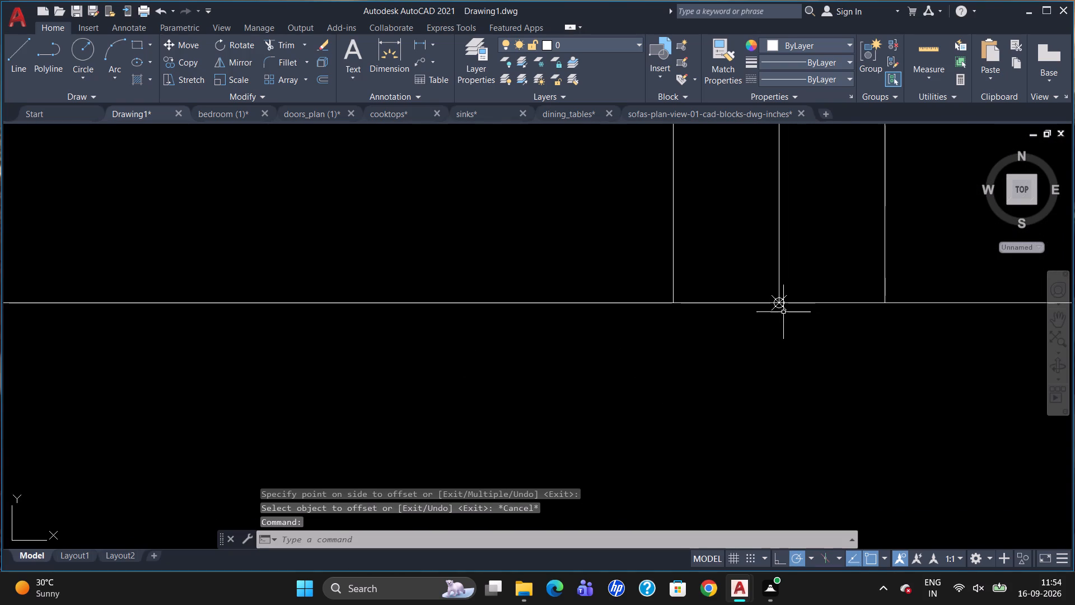
click(784, 308)
click(779, 278)
scroll(797, 336, down, 3)
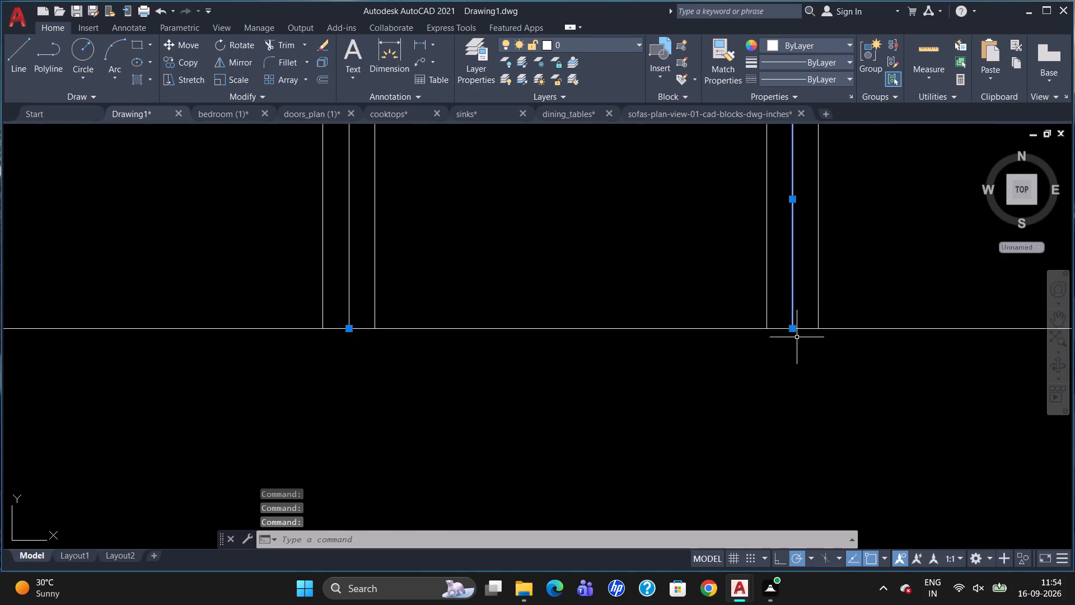
click(350, 291)
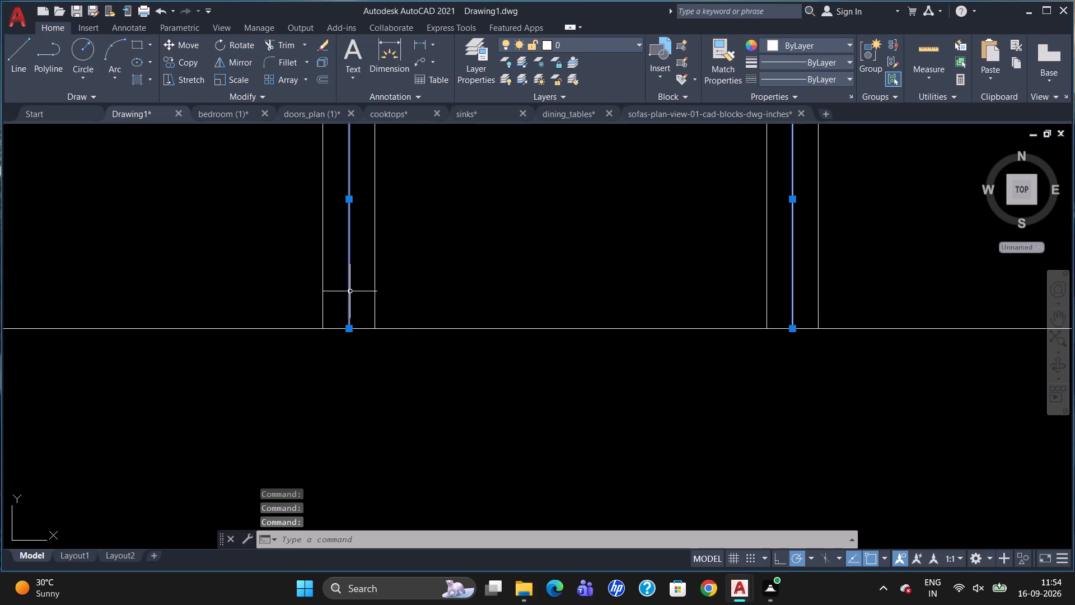
key(Delete)
Copy the BALCONY label from the opposite flat into the lift-side balcony, beside its railing, and into the lift-side bedroom.
scroll(501, 383, down, 4)
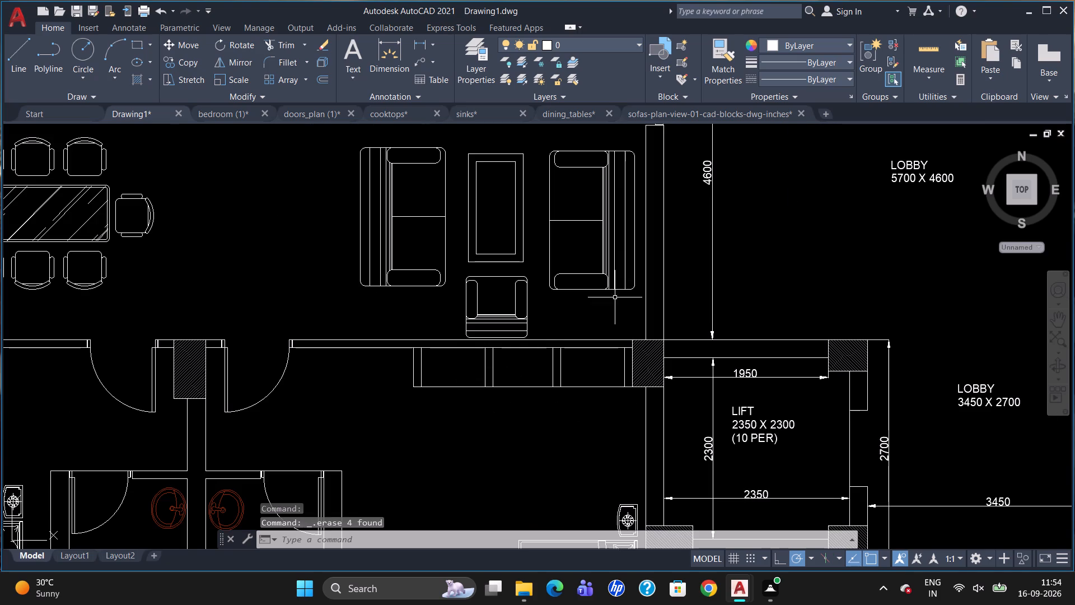
scroll(658, 256, down, 2)
scroll(597, 375, up, 2)
scroll(616, 301, down, 1)
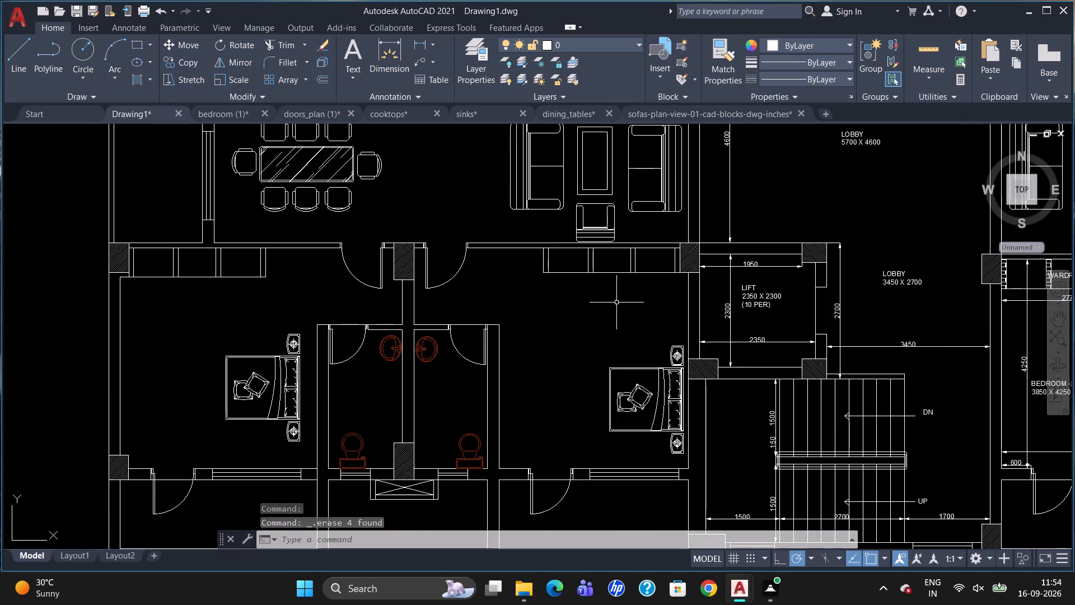
scroll(618, 288, down, 1)
scroll(600, 325, up, 1)
scroll(633, 255, down, 1)
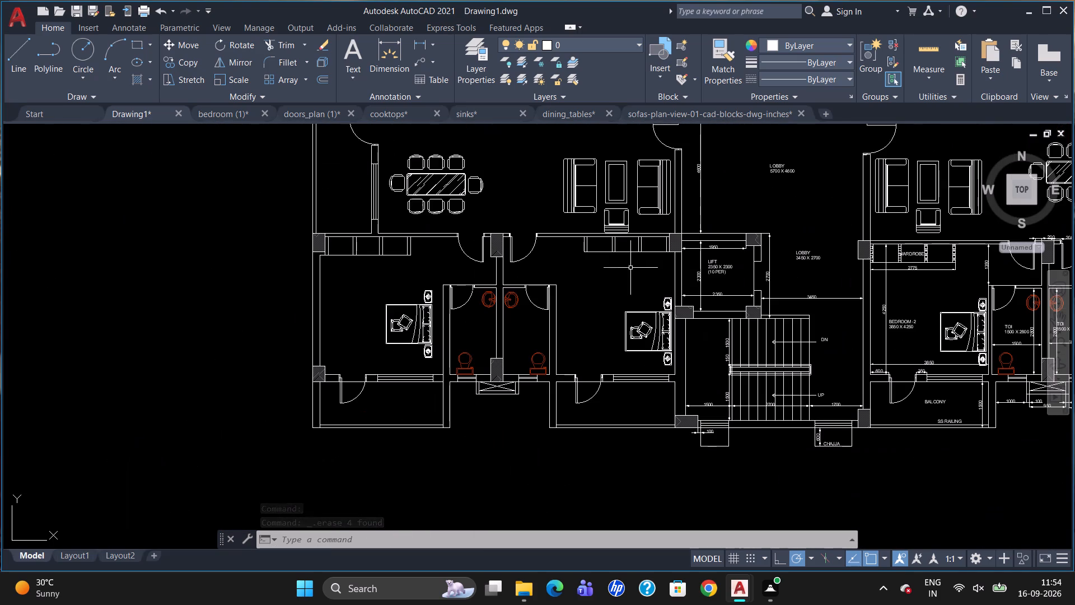
click(939, 401)
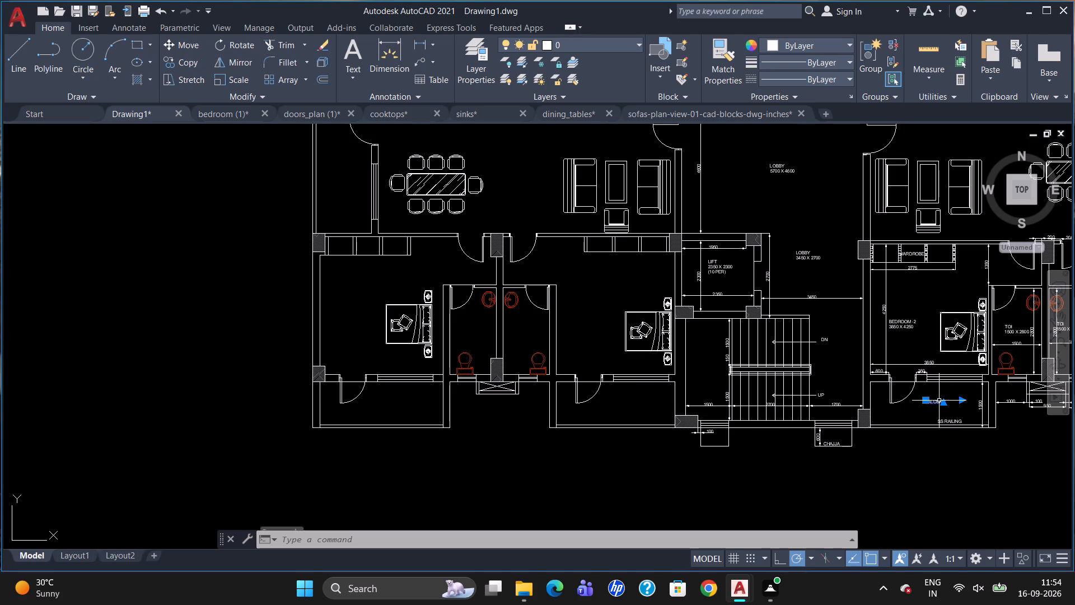
text(co)
key(Return)
drag(936, 401, 918, 415)
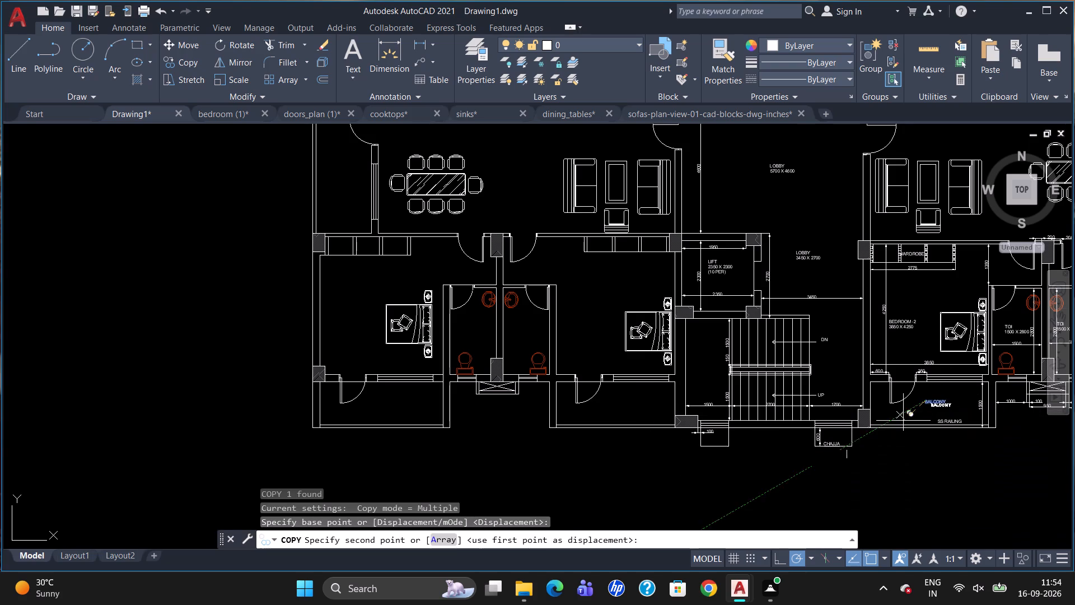
scroll(588, 406, up, 3)
click(667, 390)
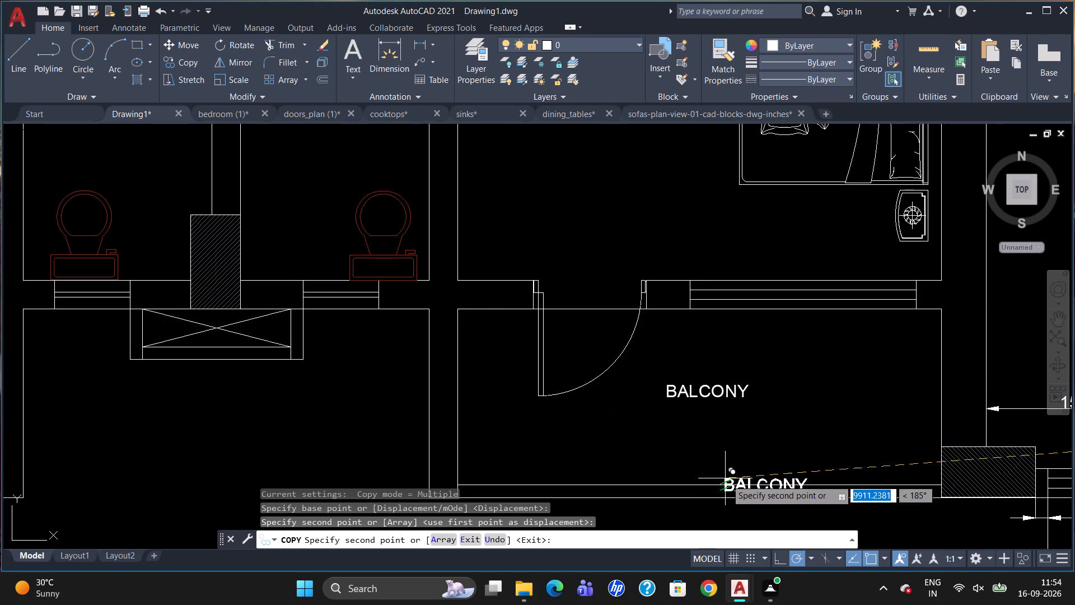
scroll(731, 462, up, 2)
click(731, 462)
scroll(630, 470, down, 4)
scroll(571, 281, up, 2)
click(585, 349)
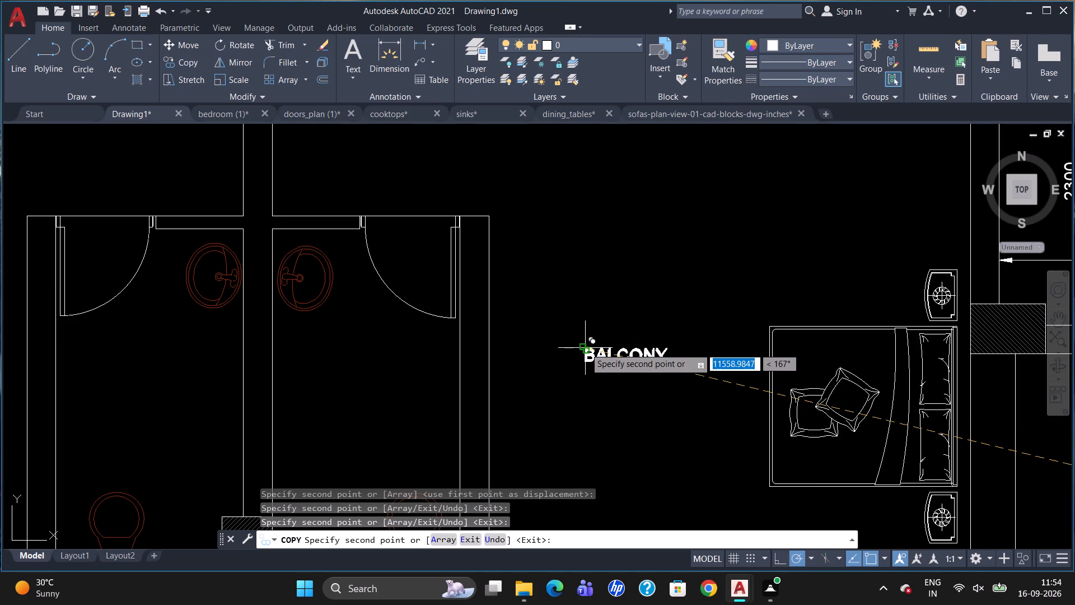
key(Escape)
Change the copied label beside the lift-side balcony's railing to "SS RAILING".
scroll(651, 256, down, 2)
double_click(712, 454)
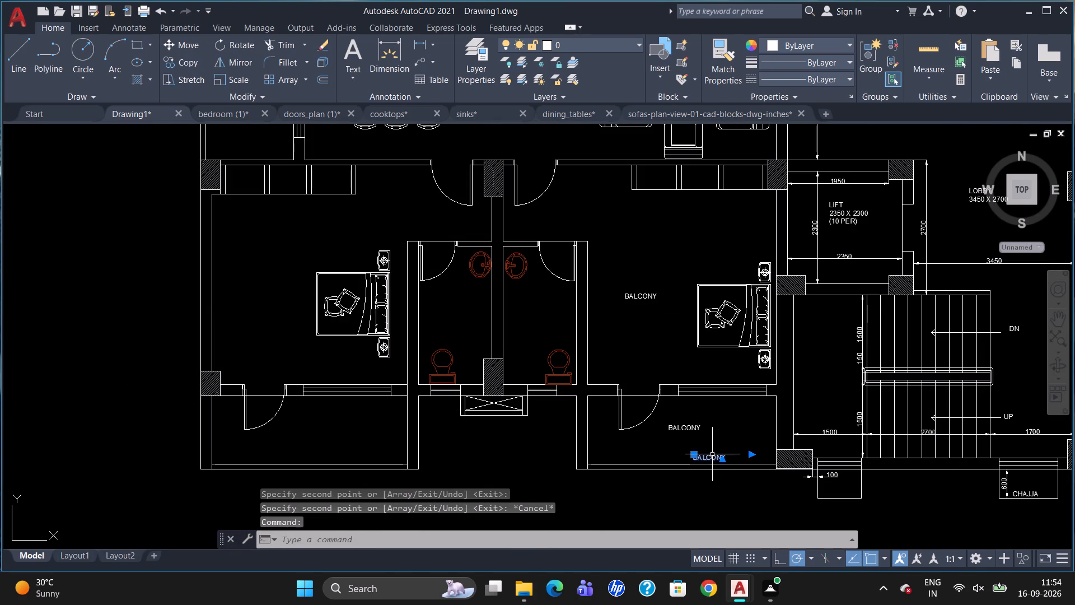
drag(732, 458, 668, 456)
key(Delete)
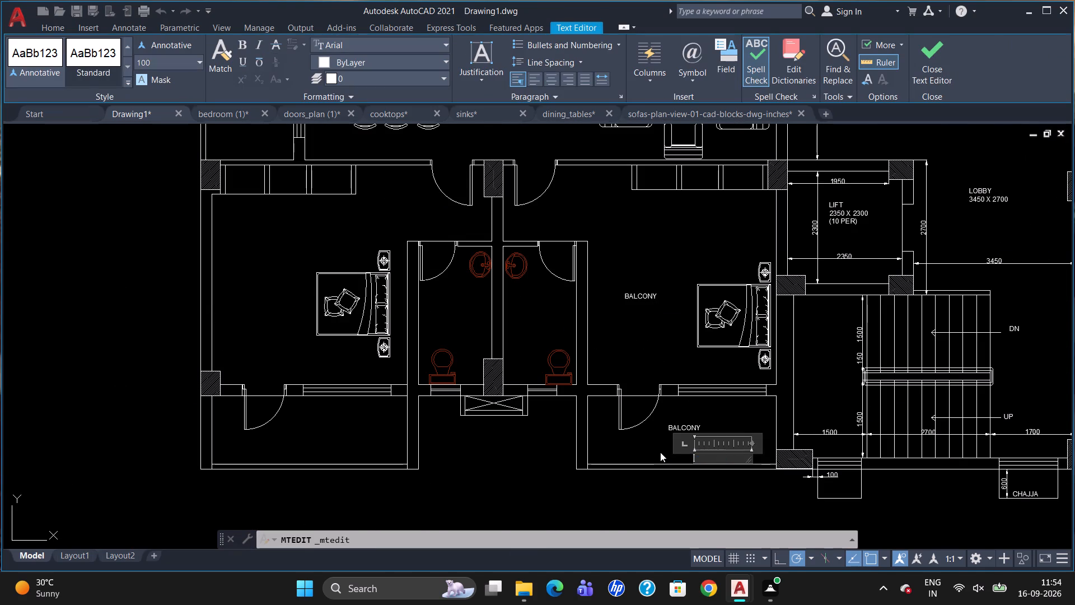
text(ss)
key(space)
text(ra)
key(BackSpace)
key(BackSpace)
key(BackSpace)
key(BackSpace)
text(SS RAILING)
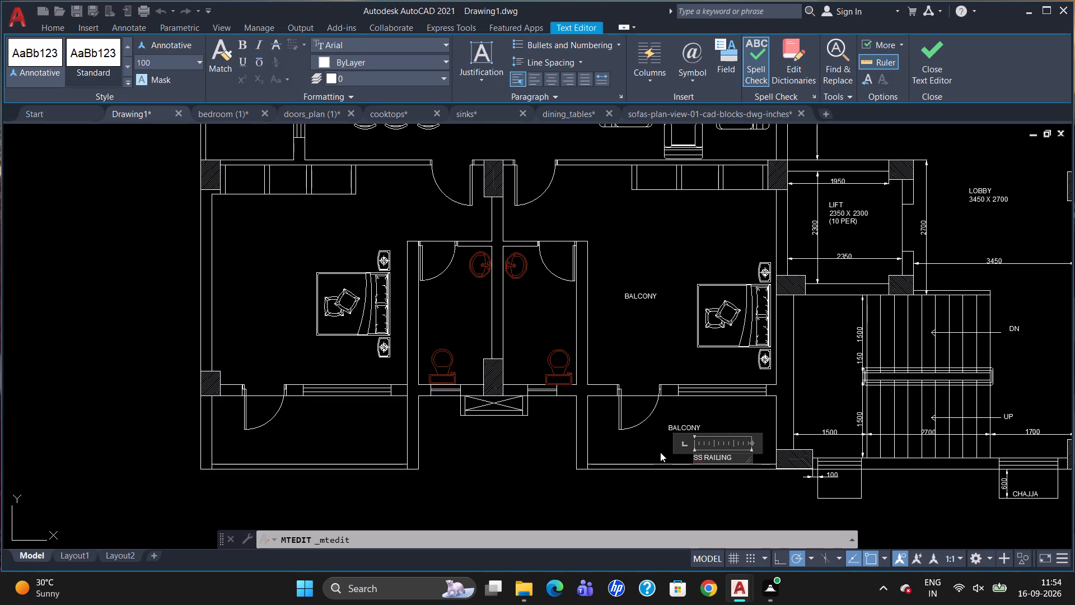
click(656, 462)
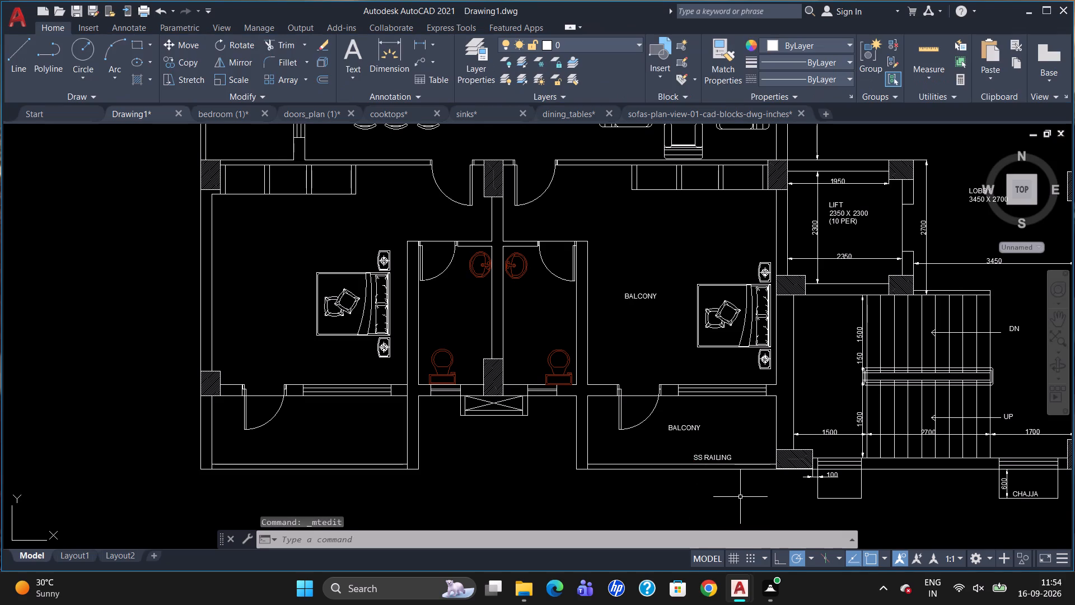
Add a vertical linear dimension for the lift-side balcony's depth, just inside its toilet-side wall.
text(DLI)
key(Return)
click(590, 397)
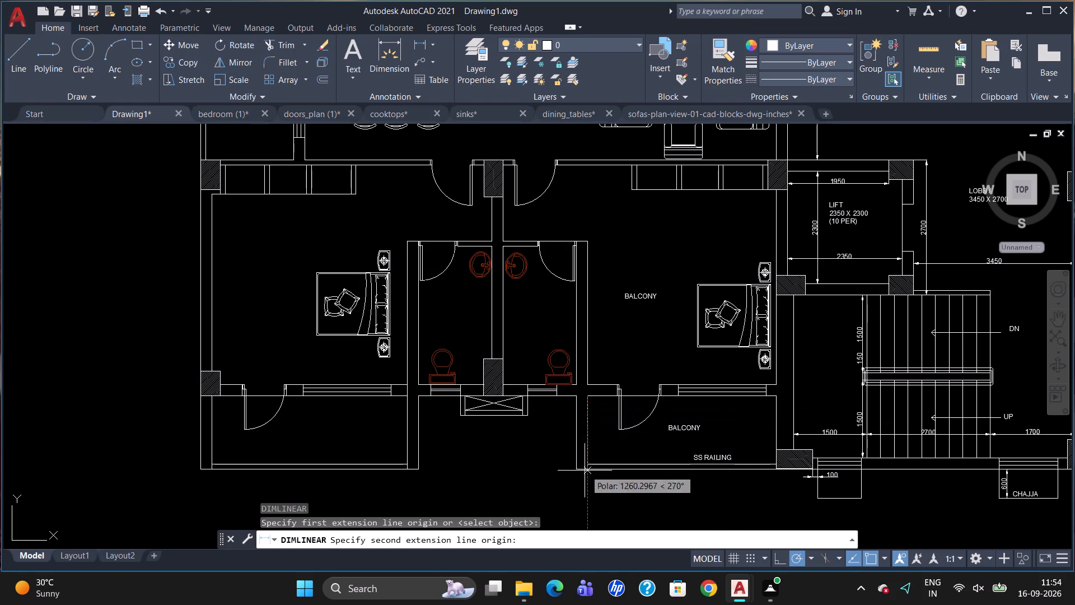
click(590, 467)
click(598, 467)
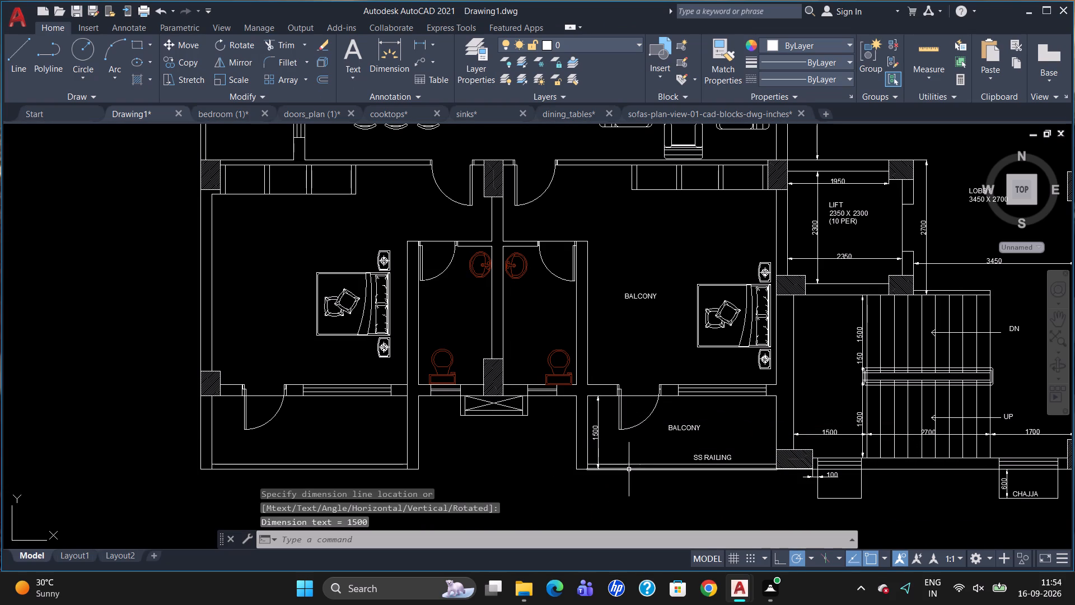
Dimension the wall piece between the balcony door and the window, placing the dimension on the bedroom side.
key(space)
scroll(687, 374, up, 4)
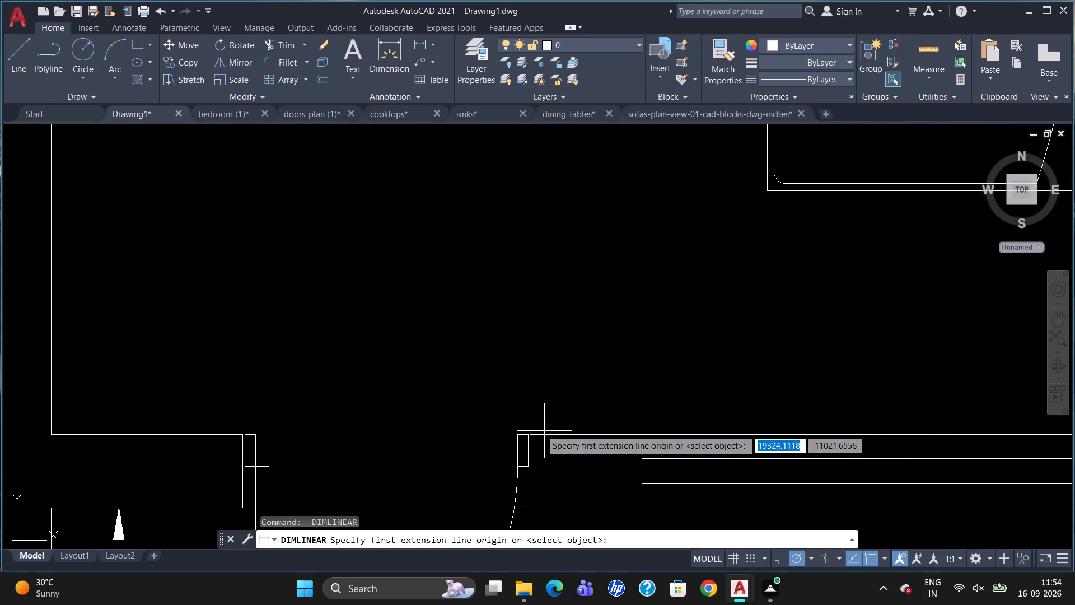
scroll(530, 434, up, 3)
click(530, 436)
scroll(635, 436, down, 2)
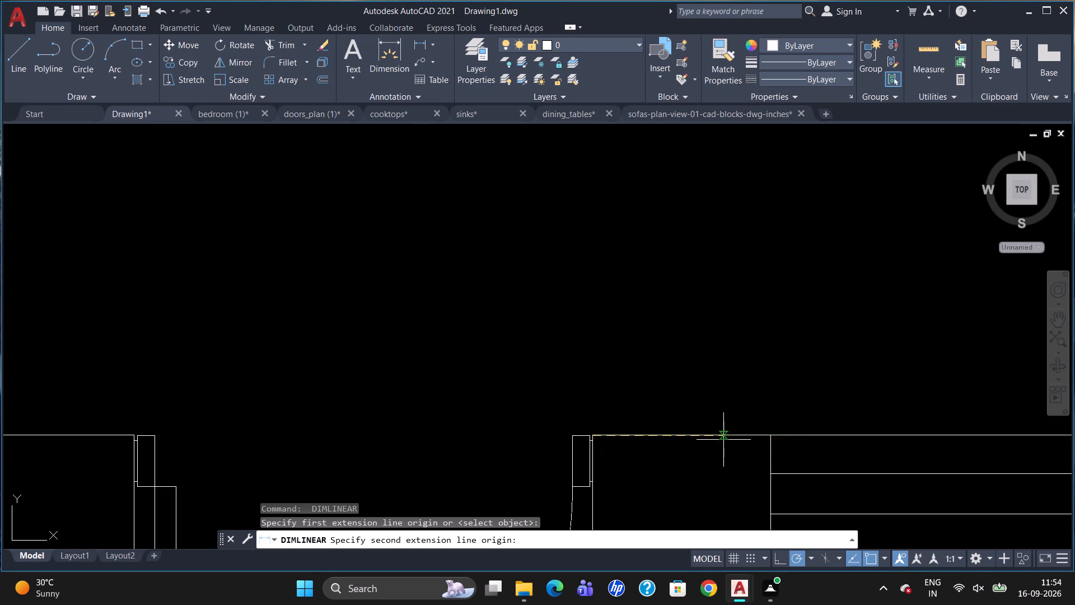
click(773, 435)
click(765, 387)
Dimension the wall piece from the balcony's inner corner to the door opening, placing the dimension on the balcony side.
scroll(737, 258, down, 3)
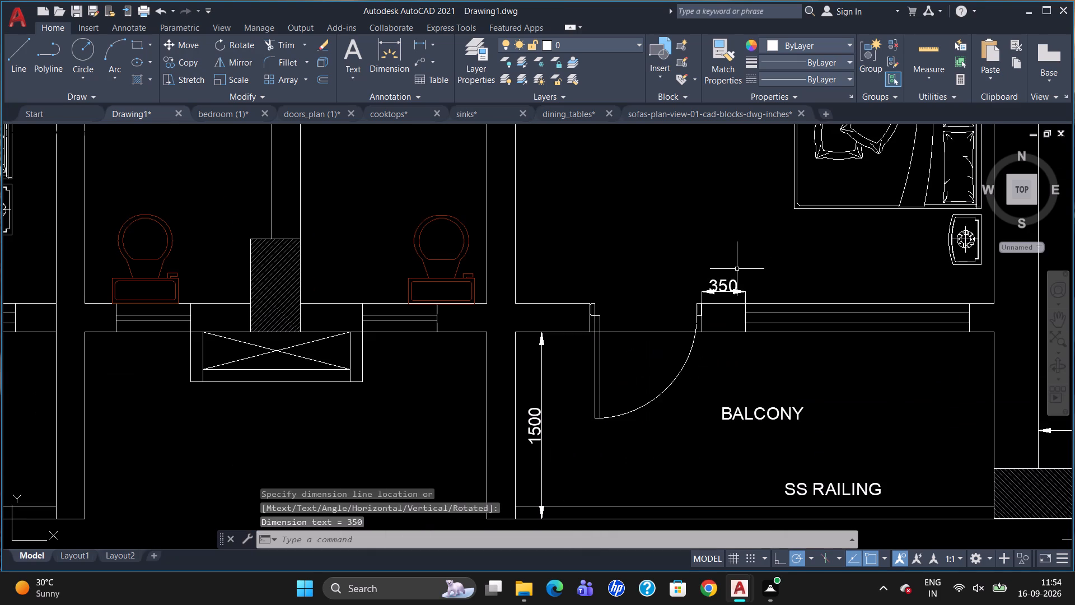
key(space)
scroll(531, 328, up, 2)
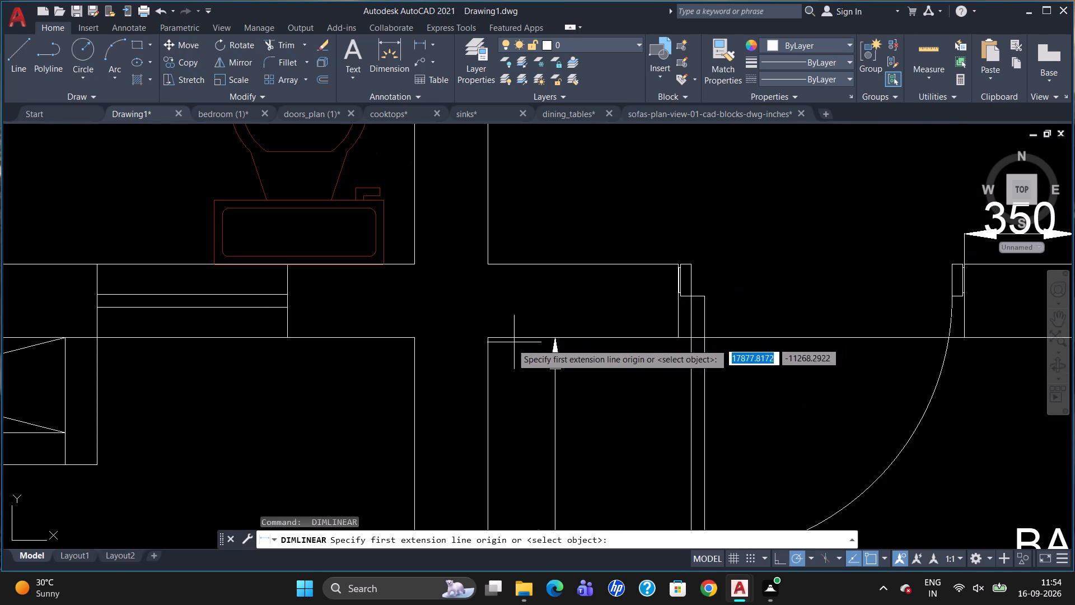
click(493, 342)
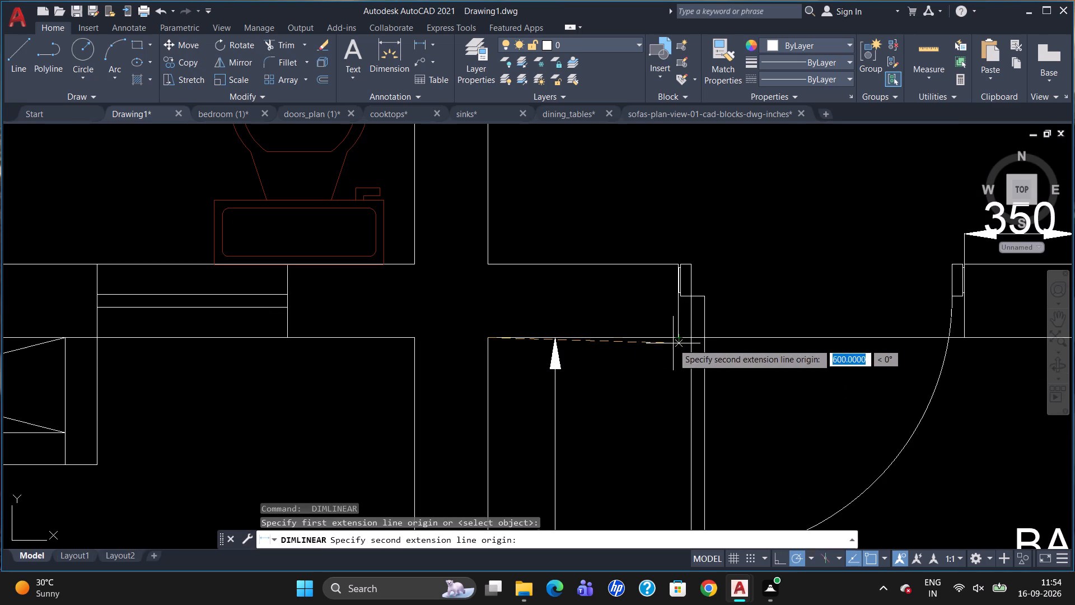
click(674, 342)
click(653, 404)
Change the copied label in the lift-side bedroom to "MASTER BEDROOM 3850 X 4250" on three lines.
scroll(546, 374, down, 2)
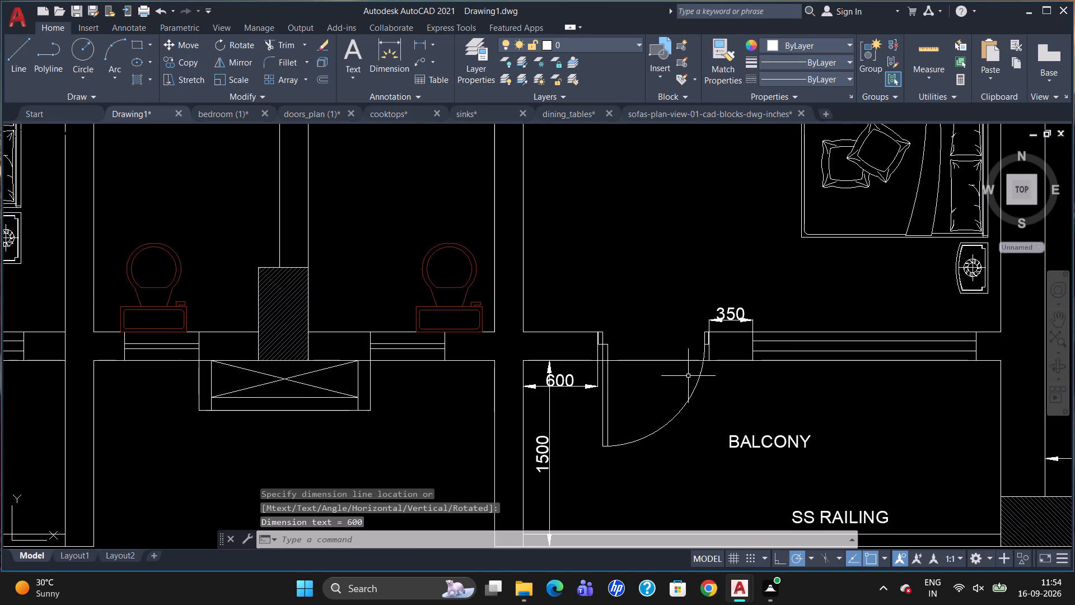
scroll(688, 375, down, 2)
scroll(746, 426, up, 1)
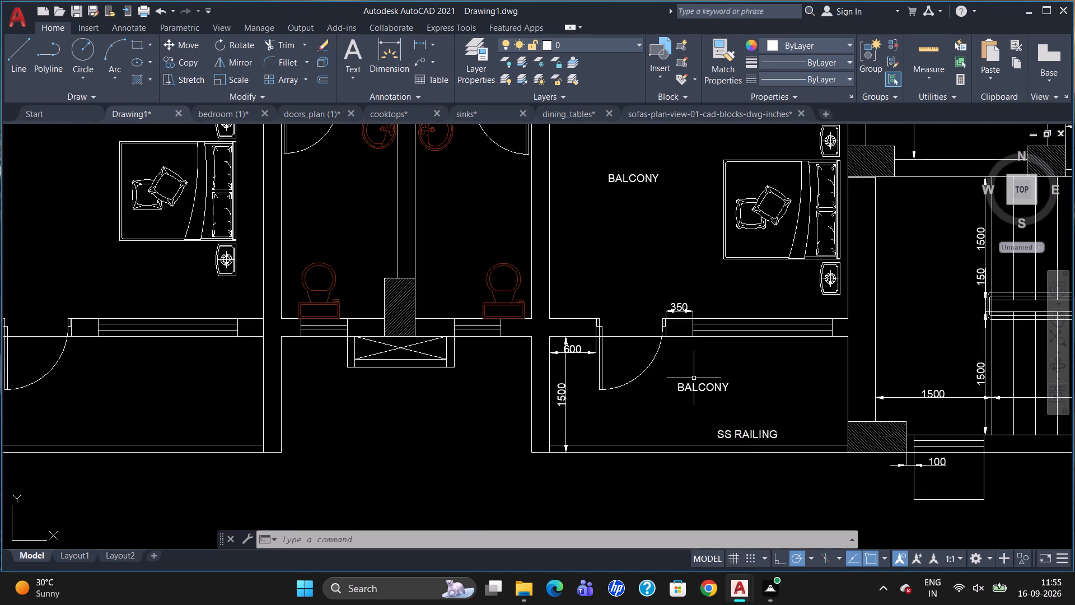
scroll(674, 355, down, 1)
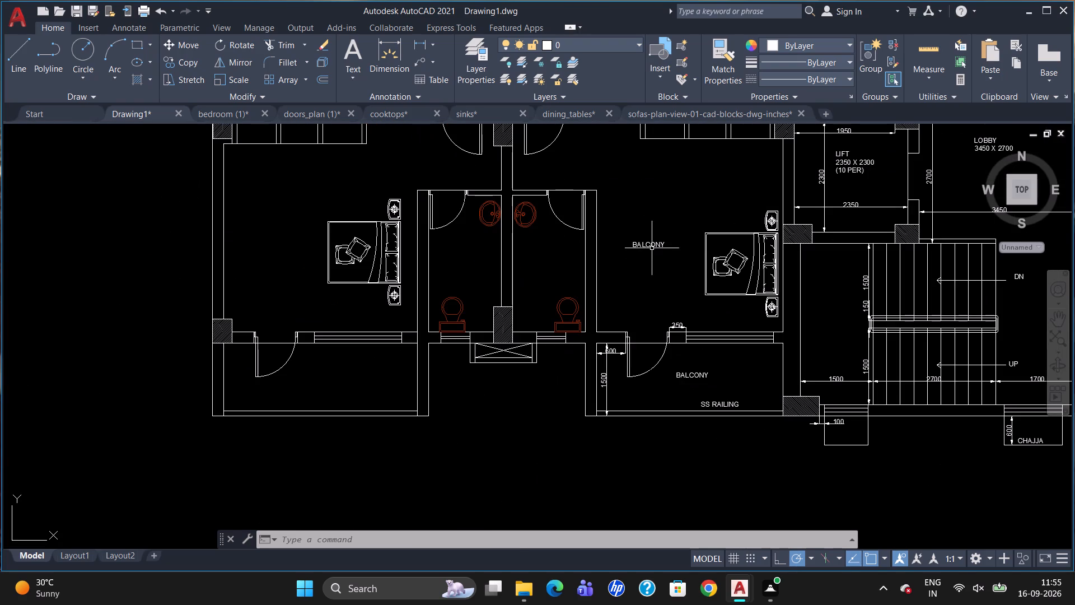
double_click(651, 247)
key(Right)
key(Right)
key(Right)
key(Right)
key(Right)
key(Right)
key(Right)
key(Right)
key(Right)
key(Right)
key(Right)
key(Right)
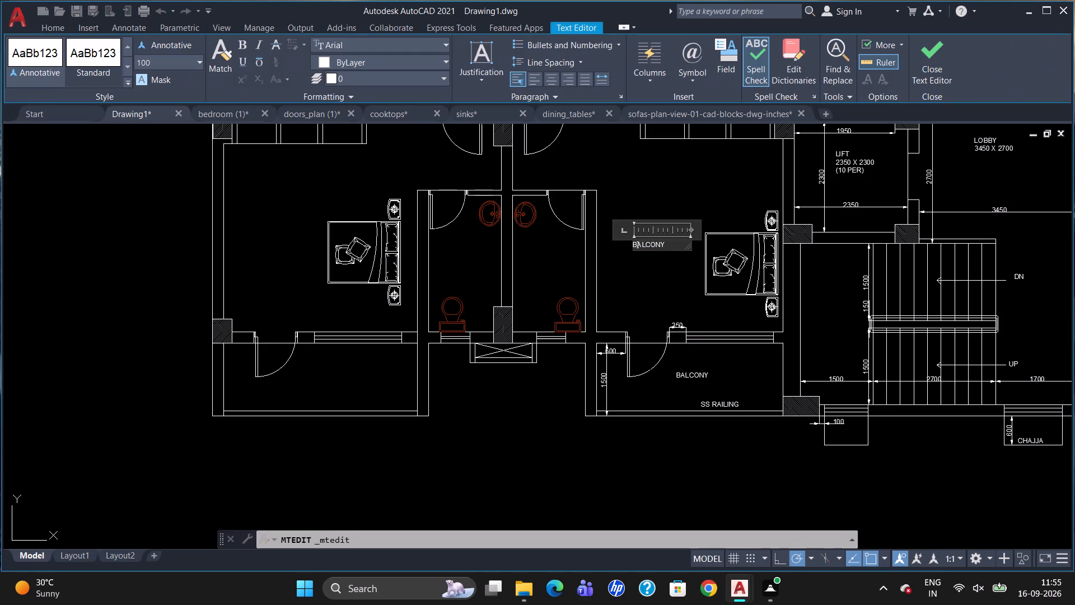
key(BackSpace)
key(BackSpace)
key(BackSpace)
key(BackSpace)
key(BackSpace)
key(BackSpace)
key(BackSpace)
key(BackSpace)
key(BackSpace)
key(BackSpace)
key(BackSpace)
key(BackSpace)
key(BackSpace)
text(MASTER)
key(Return)
text(BEDROOM)
key(Return)
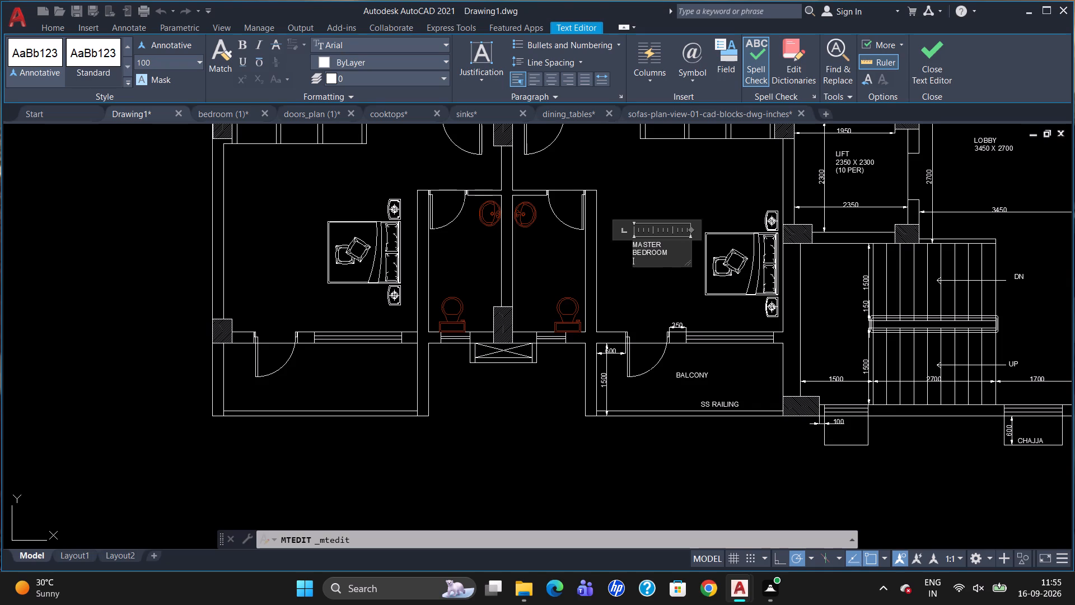
key(3)
text(850 X 4250)
click(683, 310)
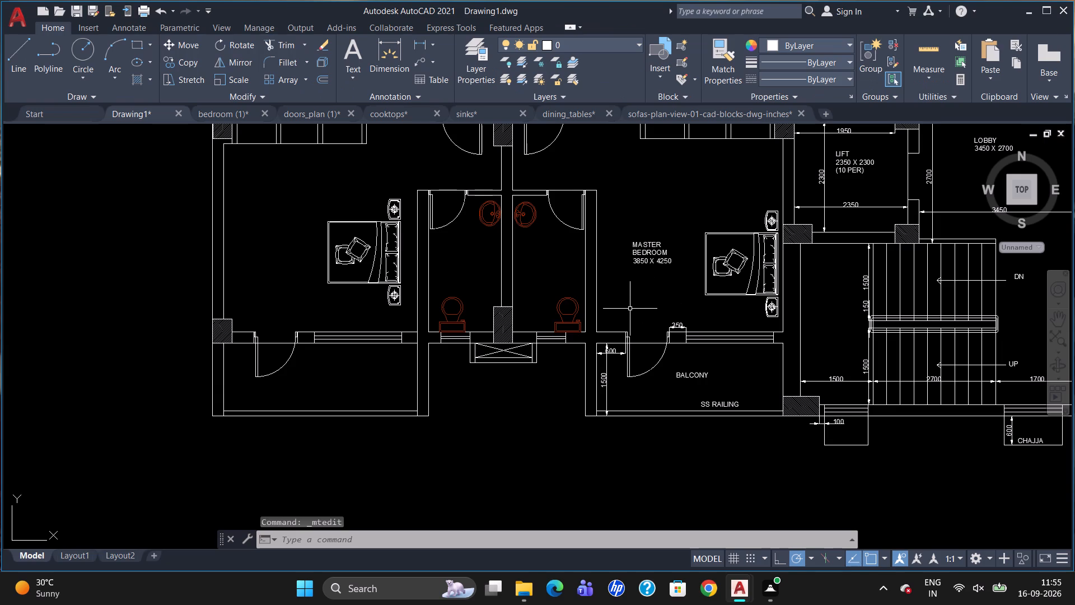
Add a horizontal linear dimension for the lift-side master bedroom's width, between its toilet-side and staircase-side walls near the balcony.
text(DLI)
key(Return)
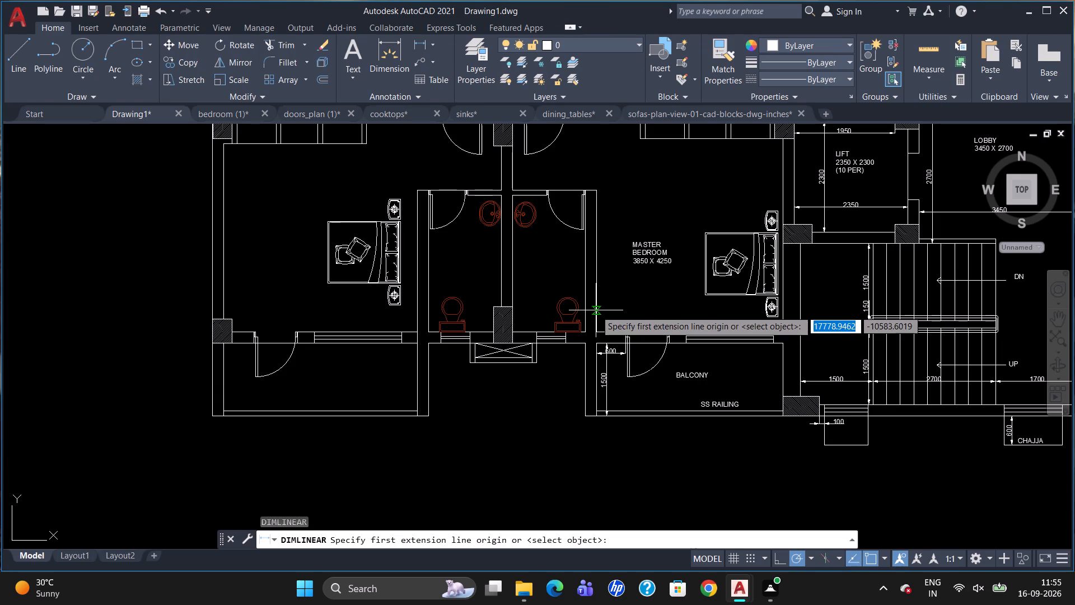
click(596, 310)
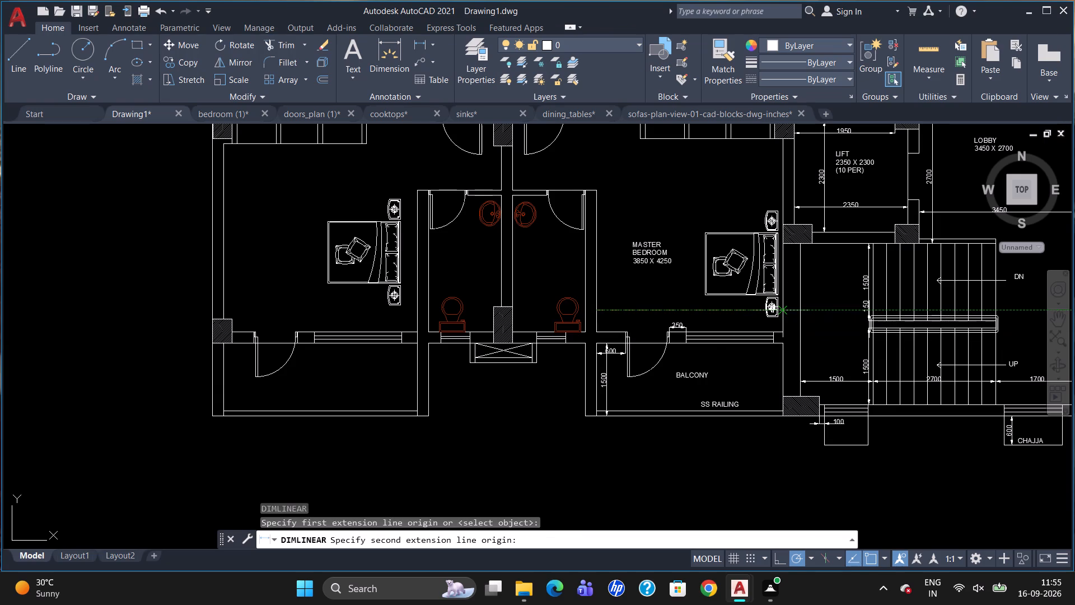
click(784, 310)
click(778, 308)
scroll(731, 314, up, 1)
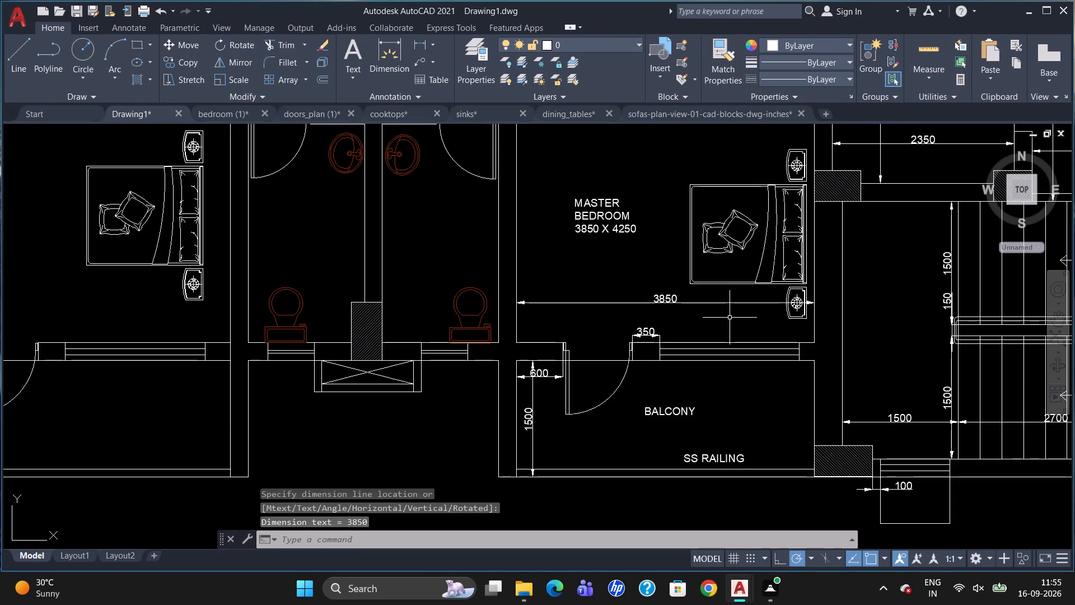
Add a vertical linear dimension for the master bedroom's depth, from the wardrobe-side wall to the balcony-side wall, running across the bed.
key(space)
scroll(727, 319, down, 2)
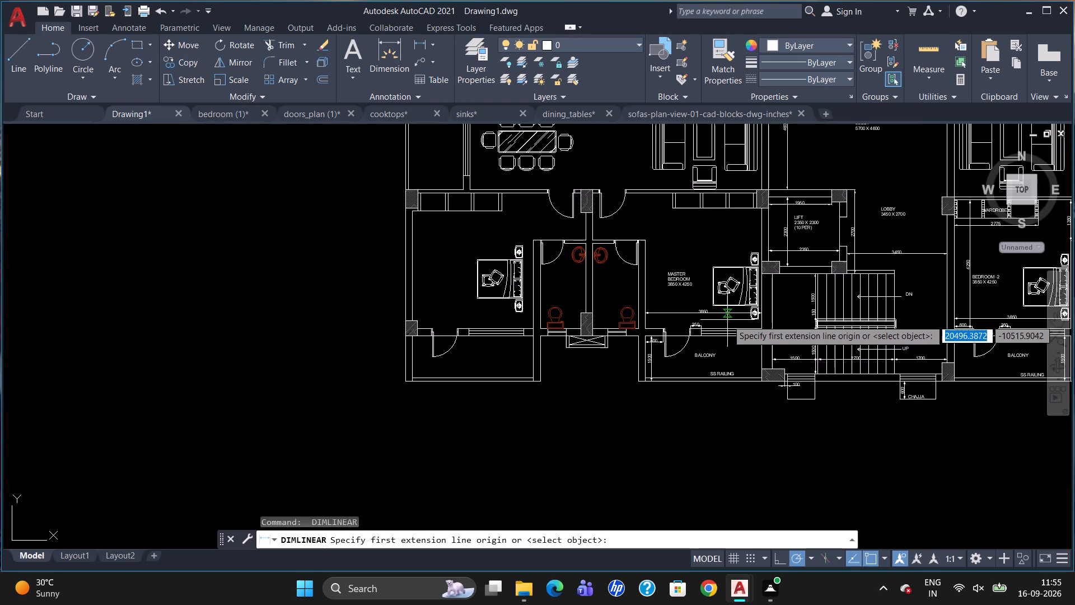
scroll(747, 206, up, 2)
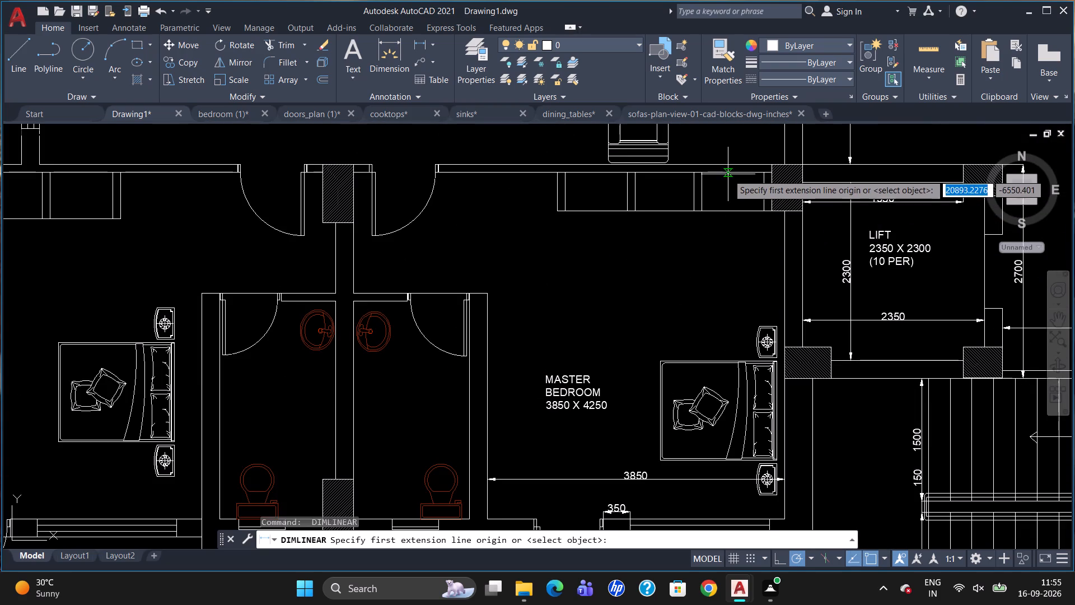
drag(728, 174, 731, 185)
scroll(744, 404, down, 1)
scroll(733, 463, up, 2)
click(739, 492)
click(731, 488)
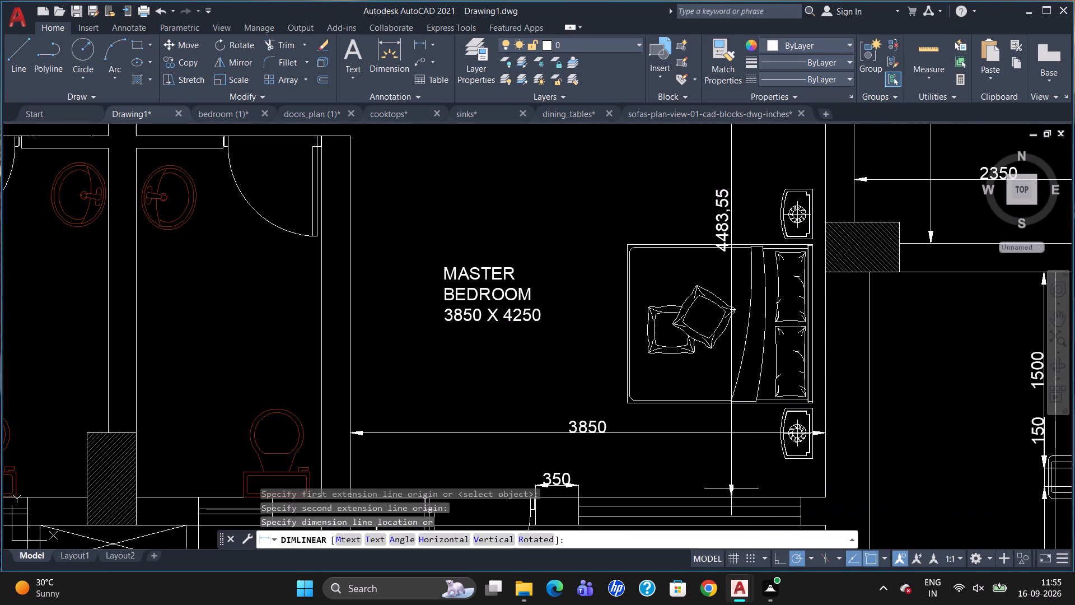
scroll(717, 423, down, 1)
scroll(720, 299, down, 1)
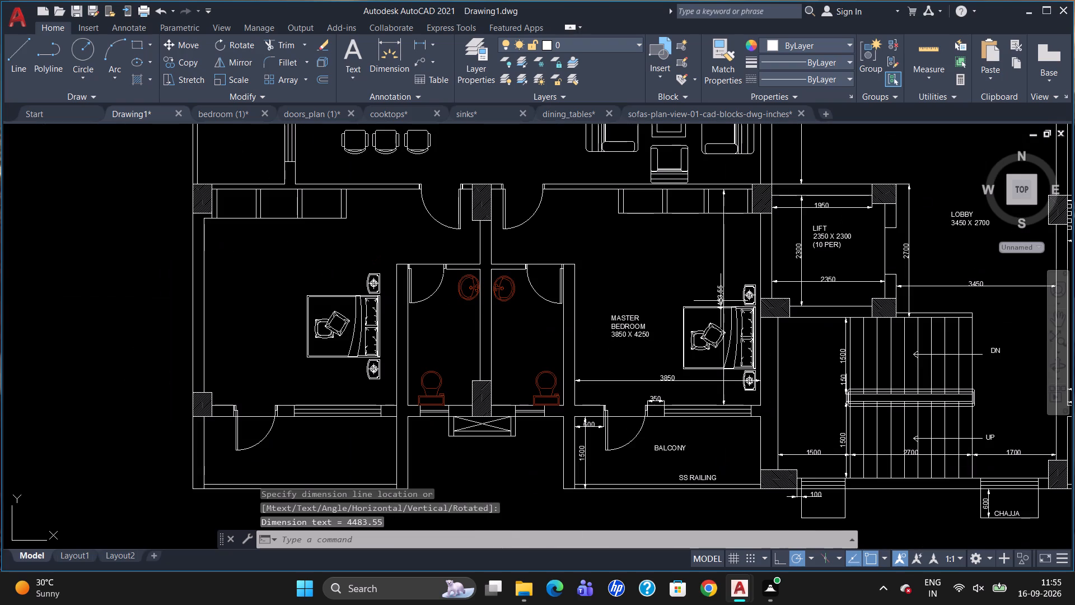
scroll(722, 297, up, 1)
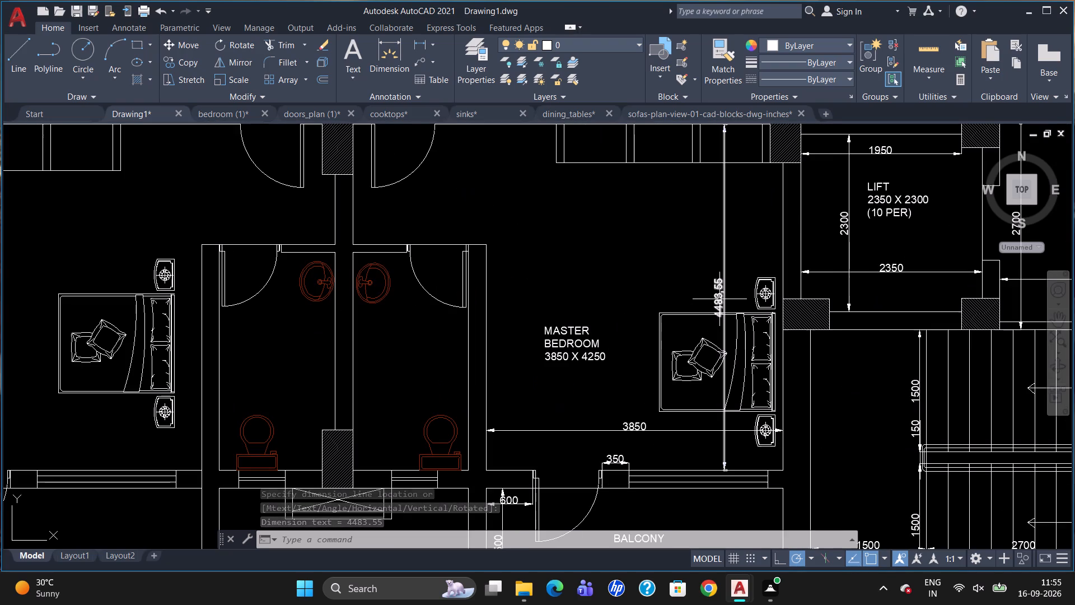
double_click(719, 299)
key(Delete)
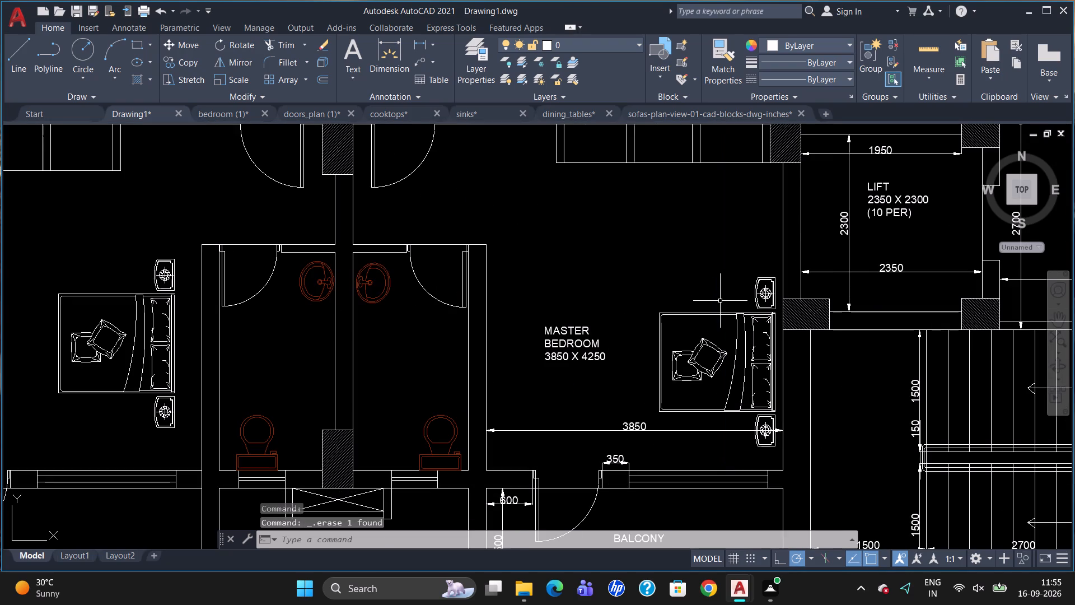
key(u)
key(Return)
Override the text of the master bedroom's vertical dimension with 4250.
double_click(720, 301)
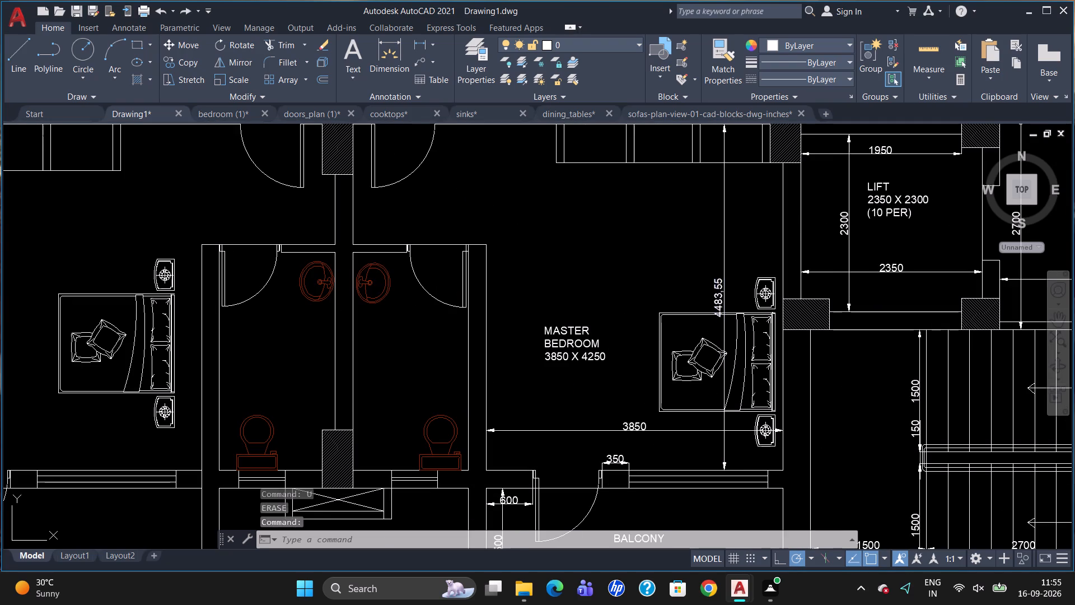
key(Delete)
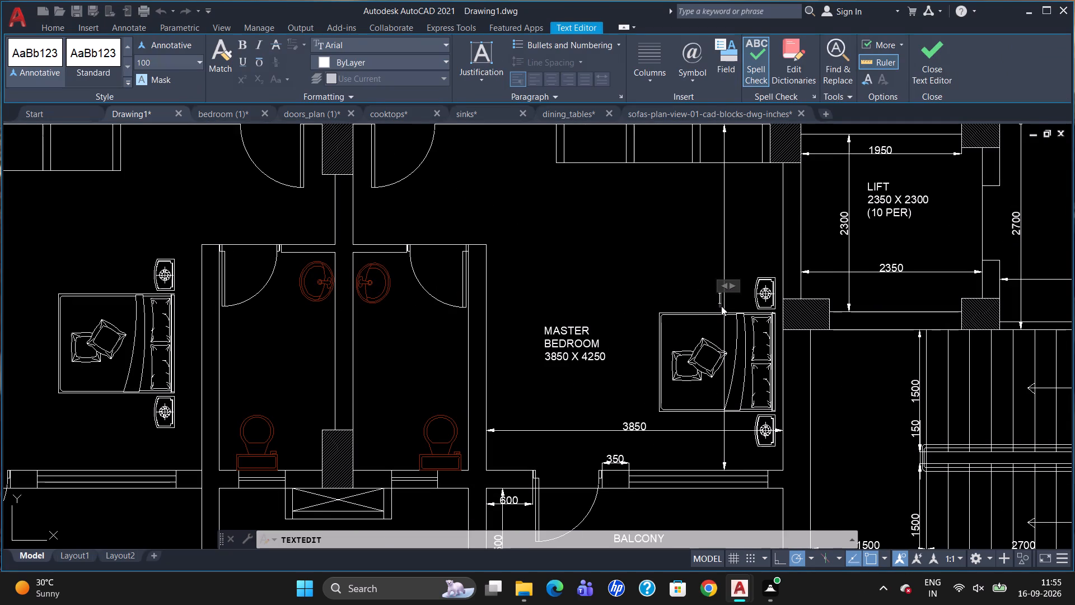
key(4)
key(3)
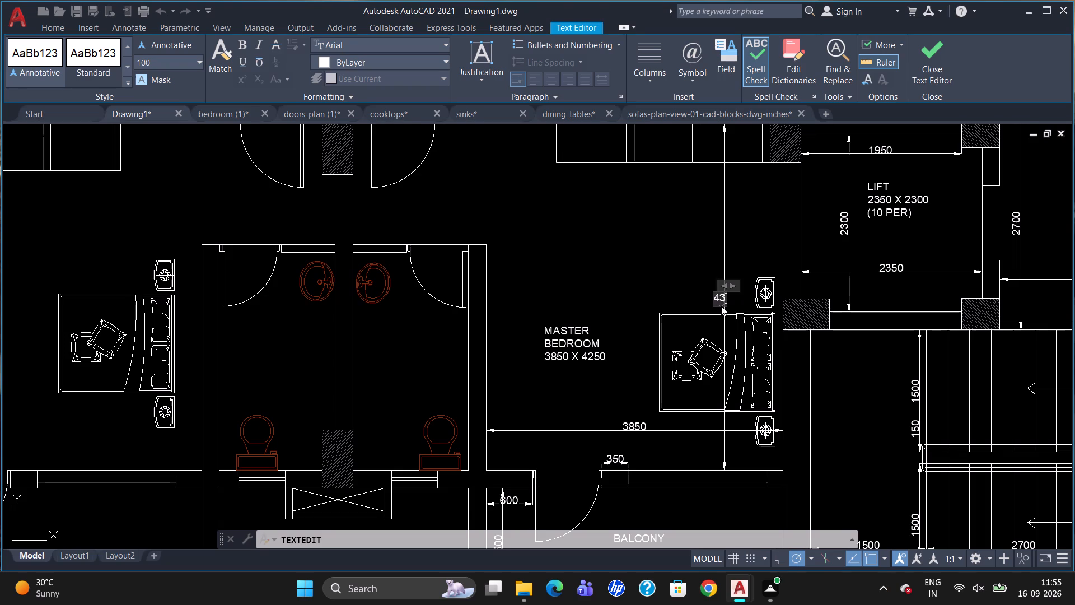
key(BackSpace)
text(25)
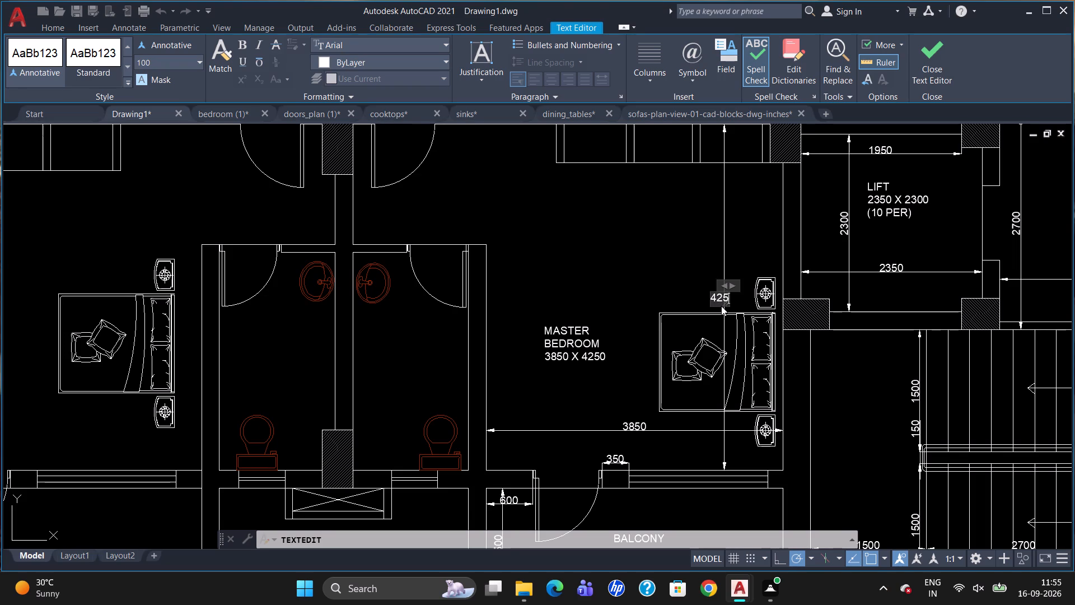
key(0)
click(620, 180)
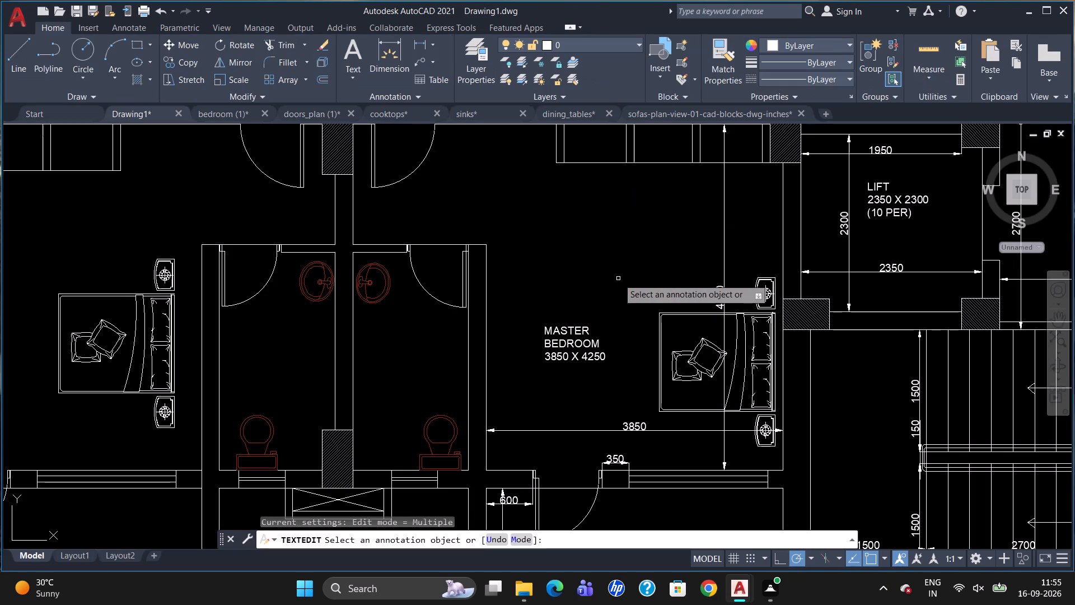
key(Escape)
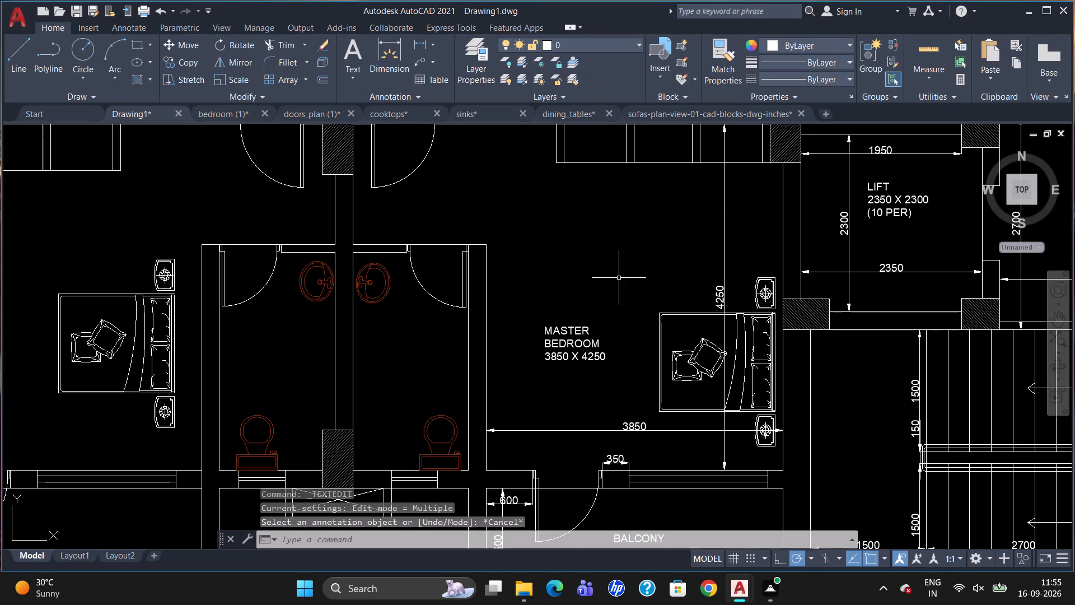
Add a horizontal linear dimension for the master bedroom wardrobe's length, placed just below the wardrobe front.
scroll(621, 300, down, 1)
scroll(721, 215, up, 1)
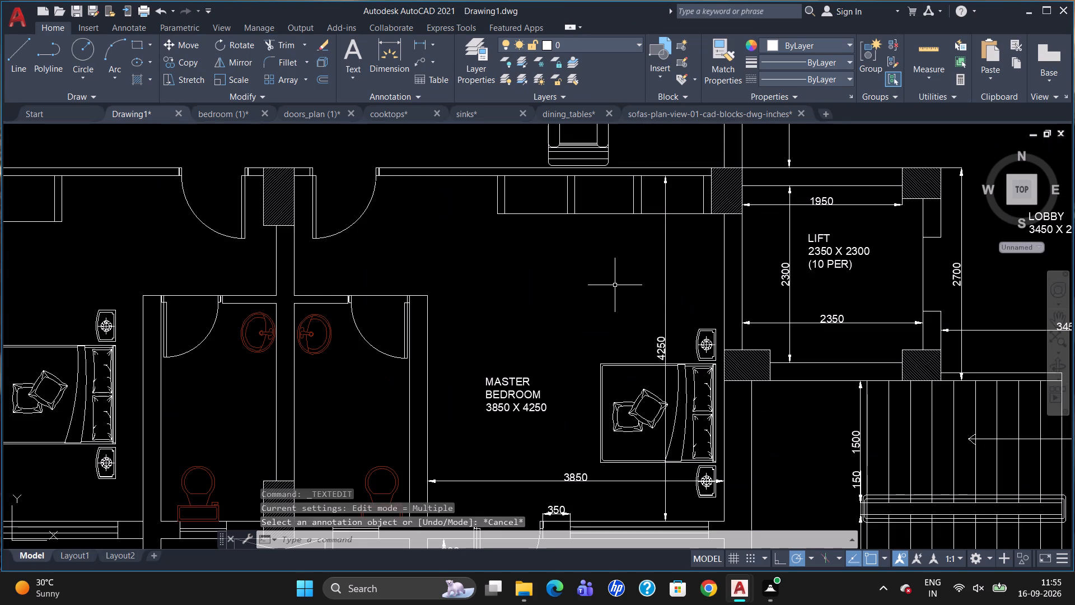
text(DLI)
key(Return)
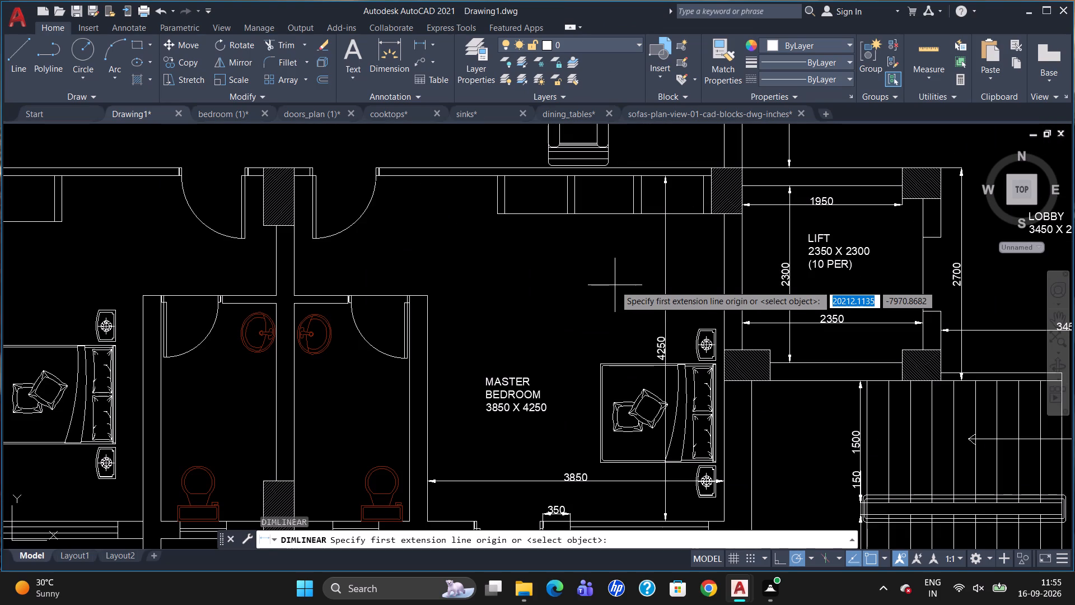
click(492, 213)
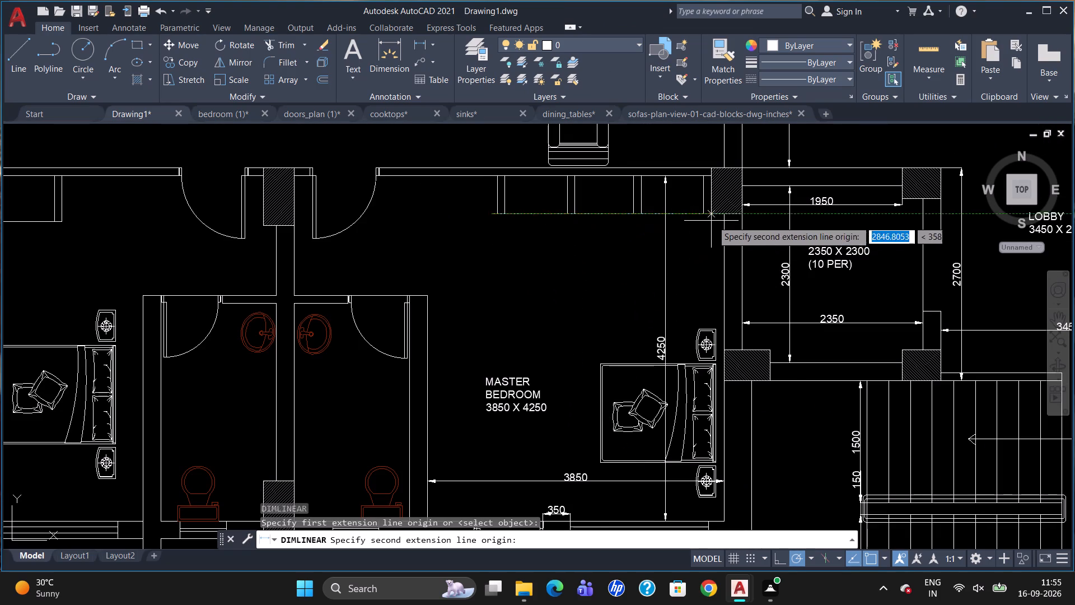
click(713, 215)
click(703, 233)
Override the text of the master bedroom's wardrobe dimension with 2775.
double_click(614, 232)
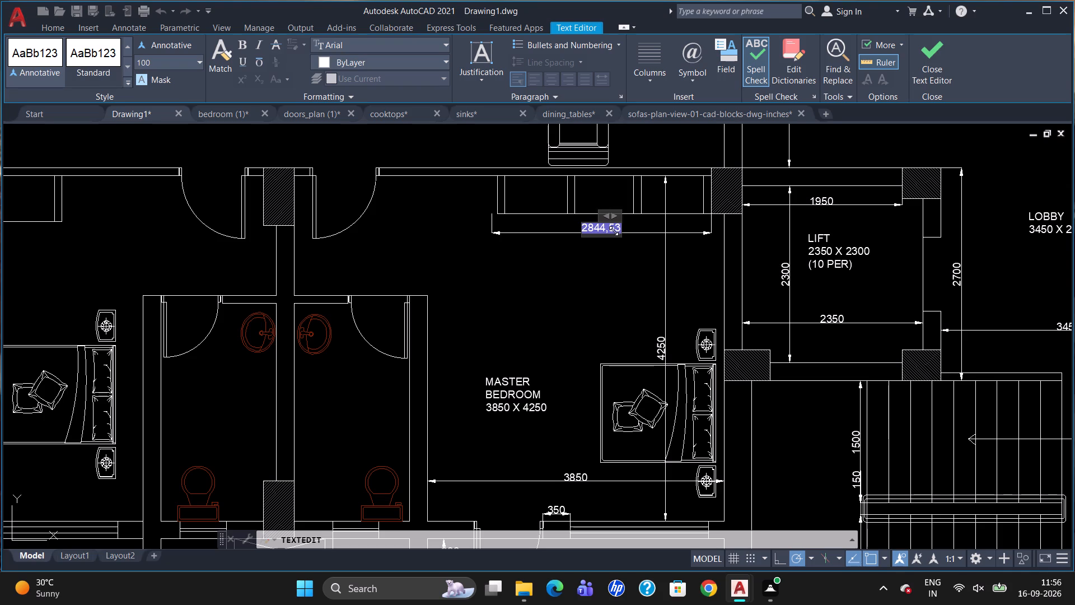
key(Delete)
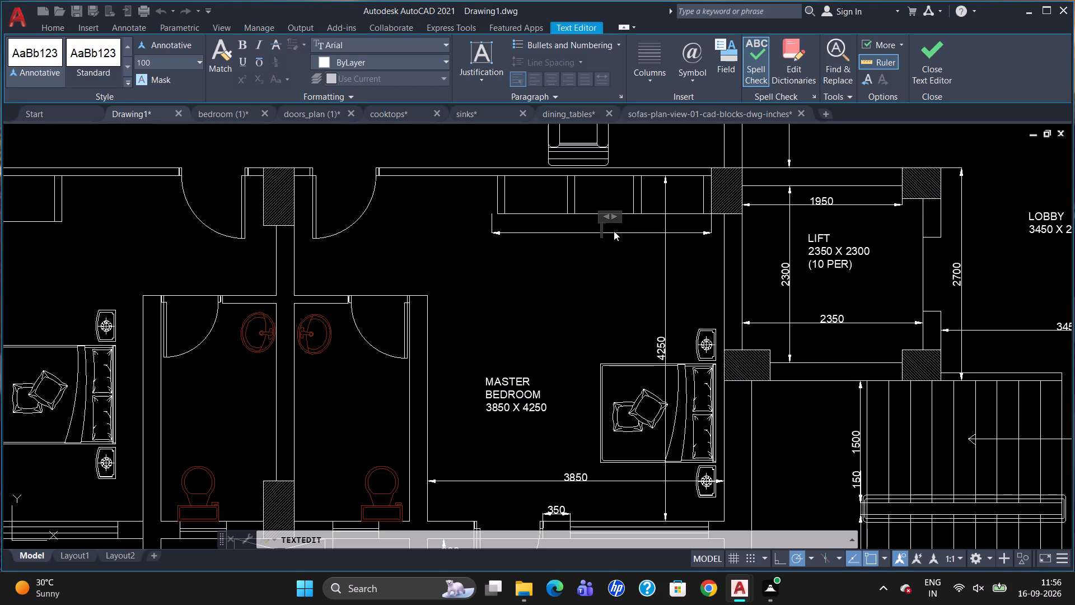
text(2775)
click(655, 317)
key(Escape)
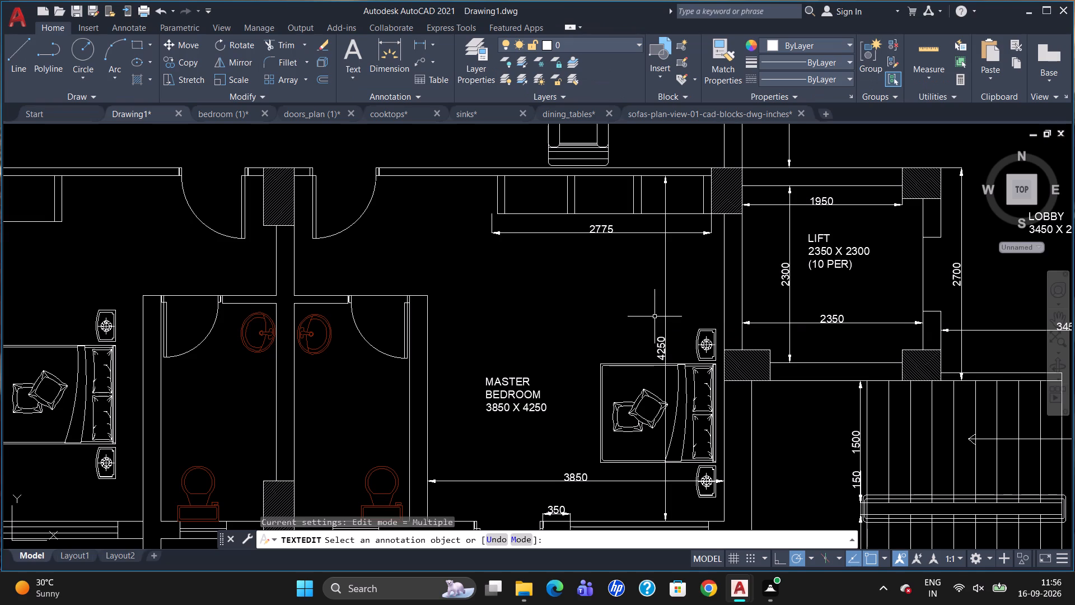
Hatch the four narrow partitions of the master bedroom wardrobe with the BRSTONE pattern.
click(143, 73)
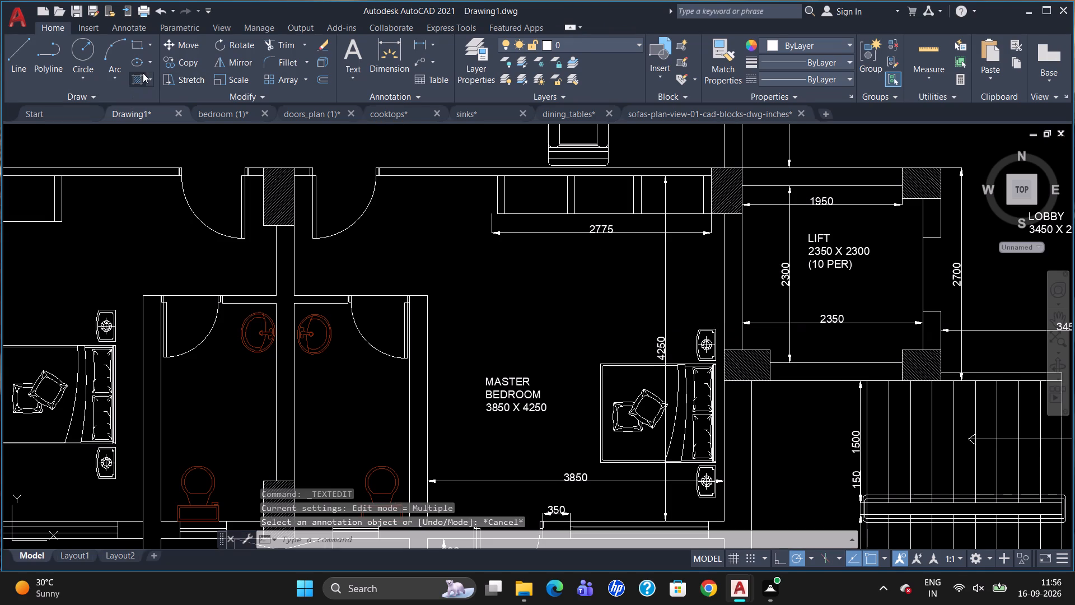
click(140, 70)
scroll(494, 196, up, 2)
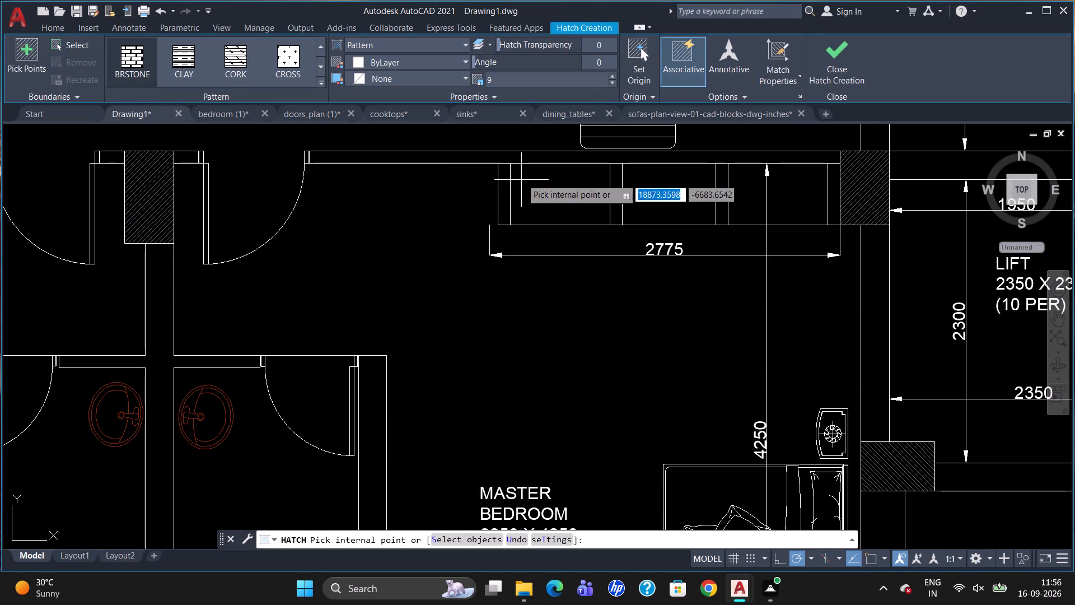
click(503, 185)
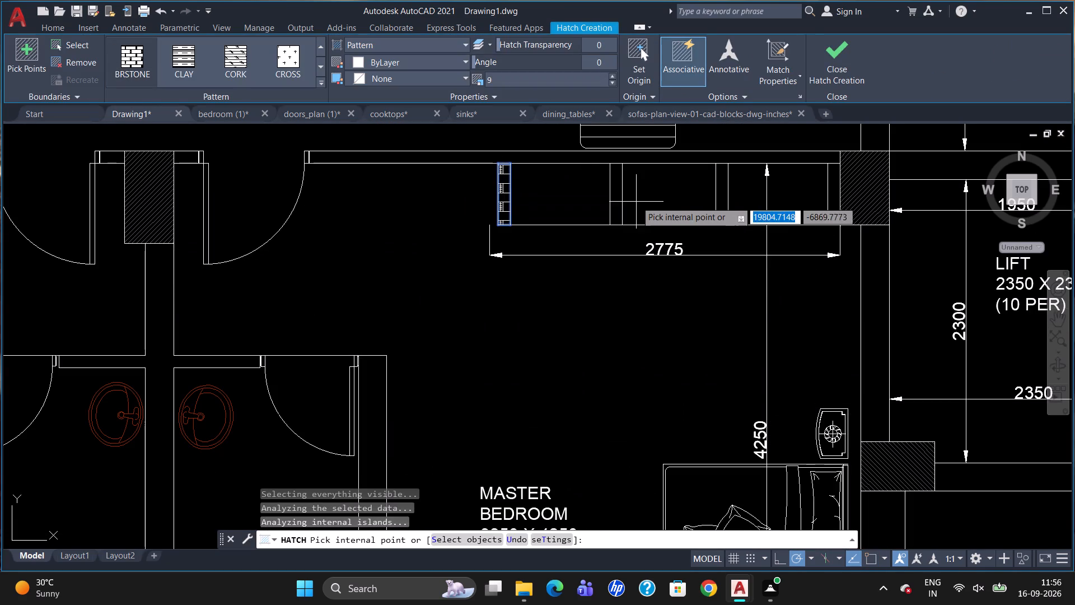
click(616, 193)
click(721, 183)
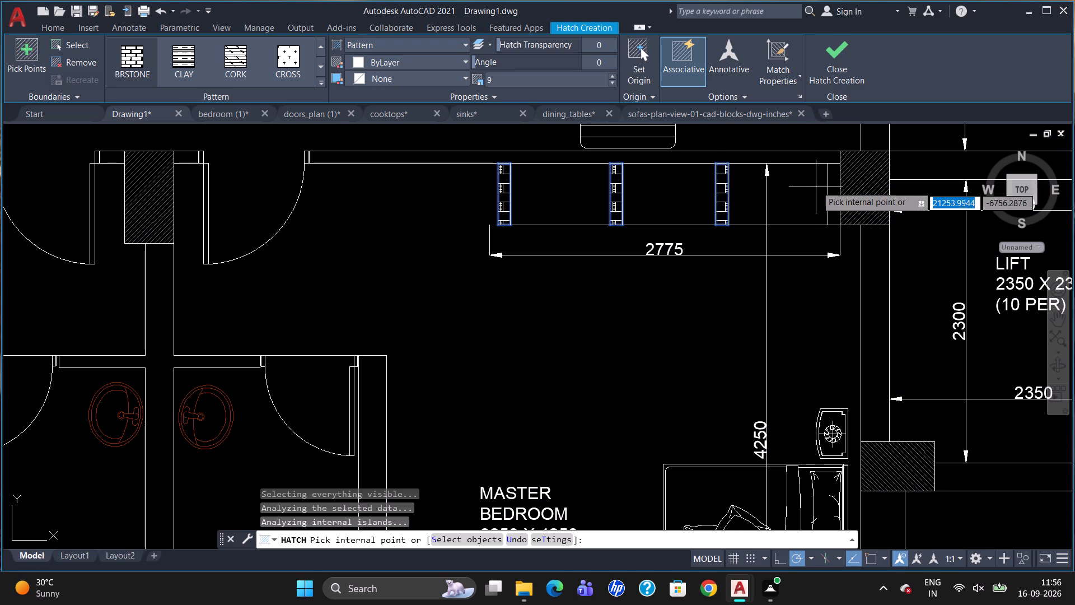
click(836, 178)
key(Escape)
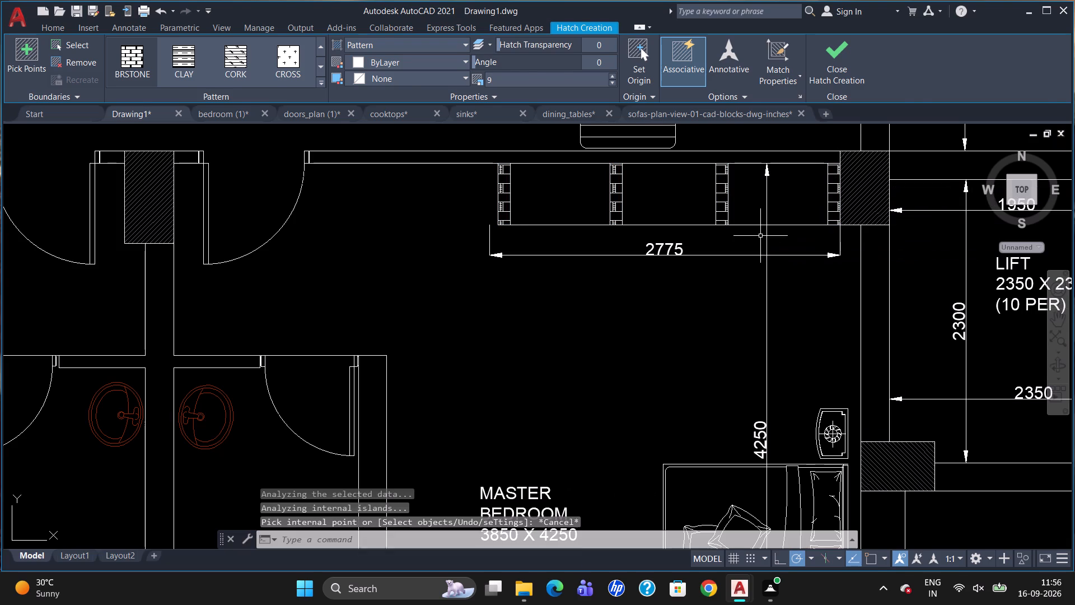
Copy the WARDROBE label from the Bedroom-2 wardrobe into the master bedroom wardrobe.
scroll(654, 185, down, 1)
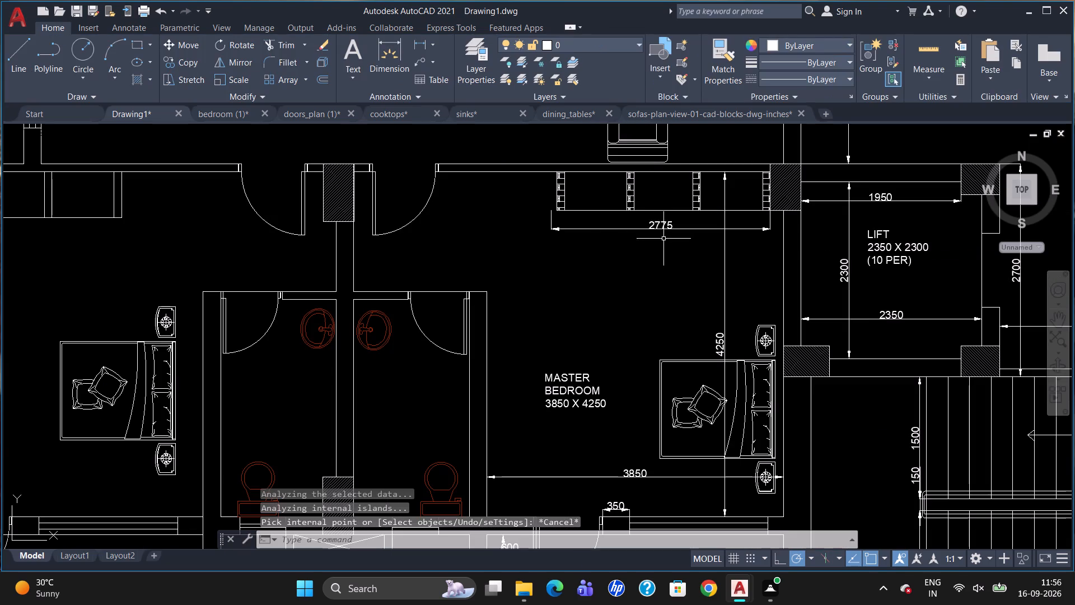
scroll(650, 249, down, 2)
scroll(974, 245, up, 2)
click(870, 222)
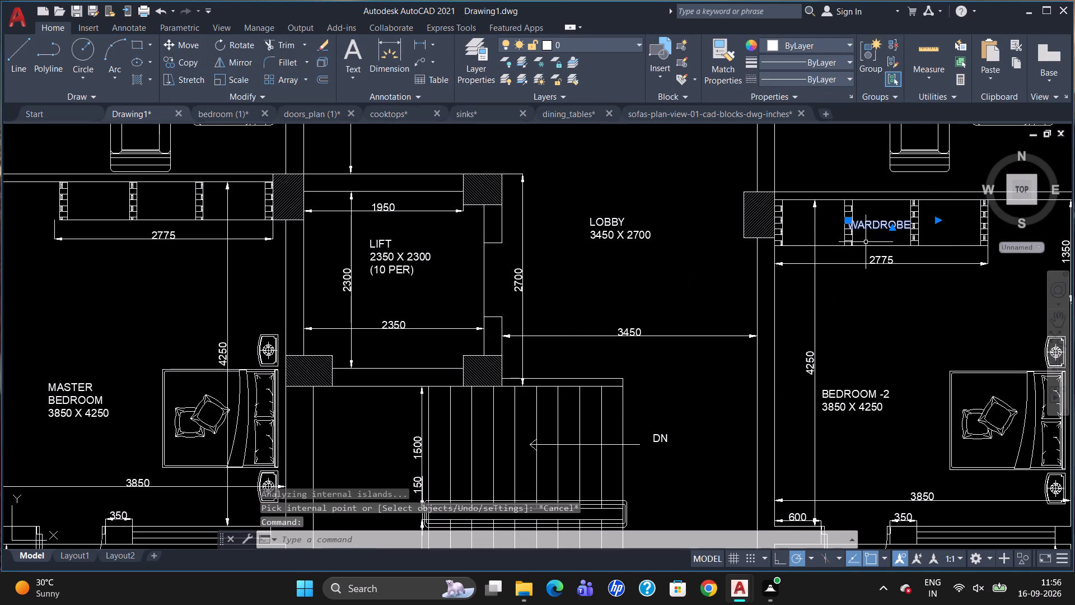
text(CO)
key(Return)
click(869, 229)
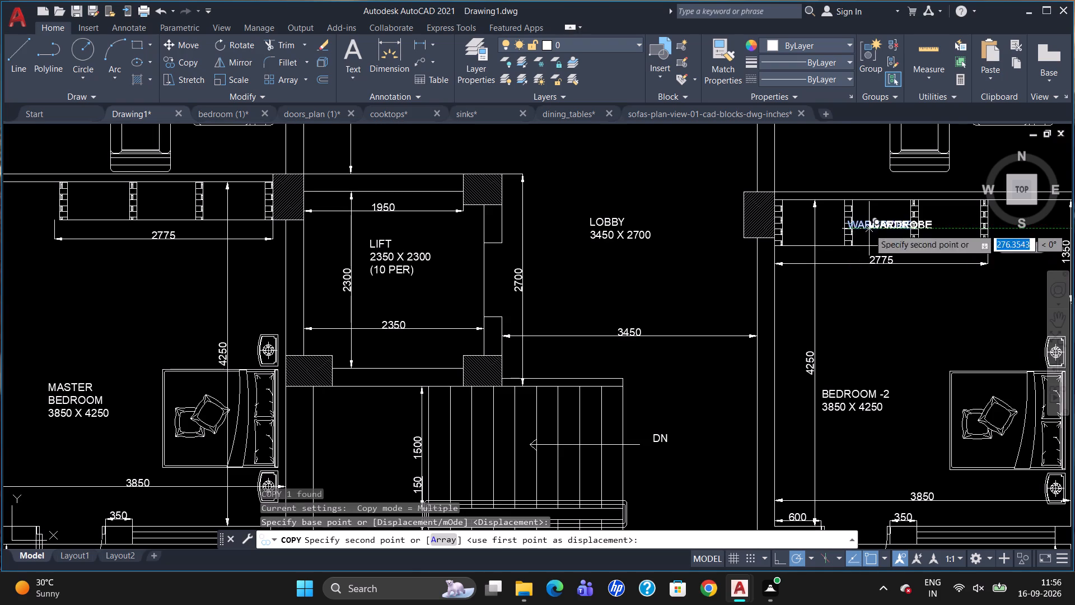
scroll(154, 202, up, 2)
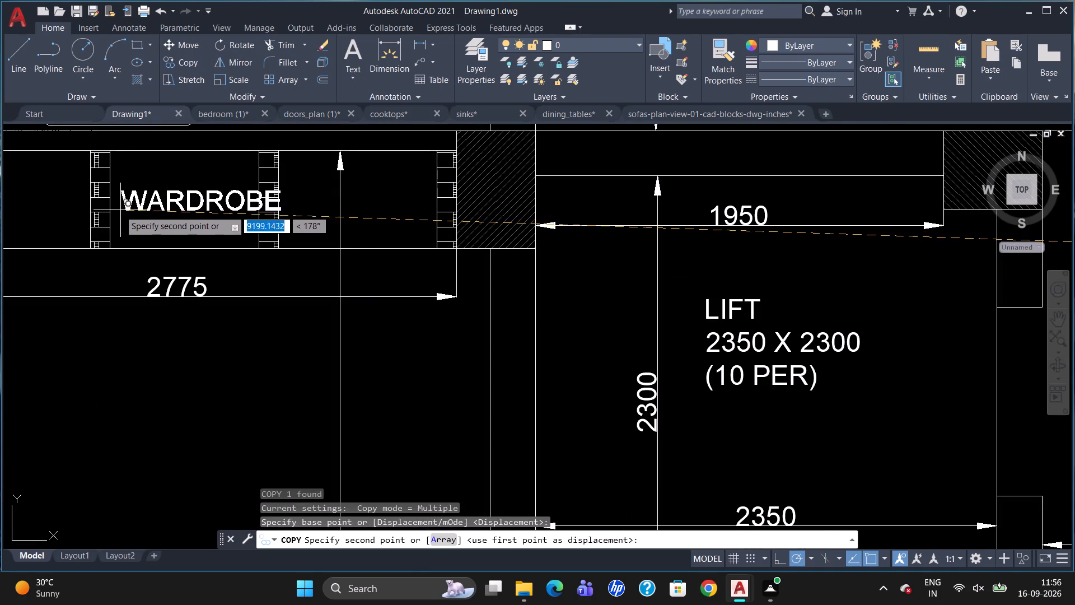
click(118, 210)
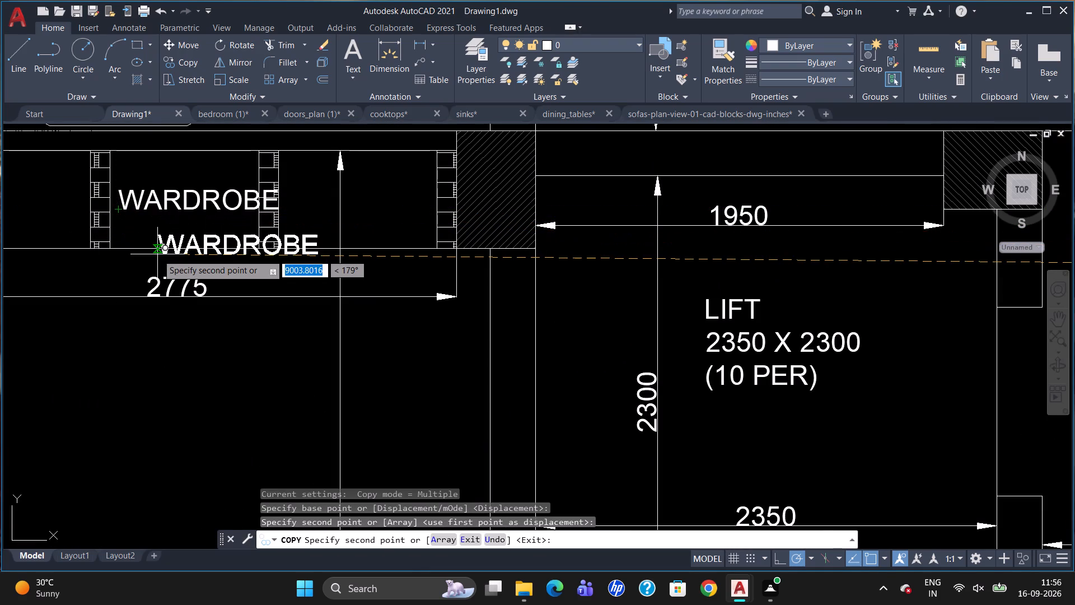
key(Escape)
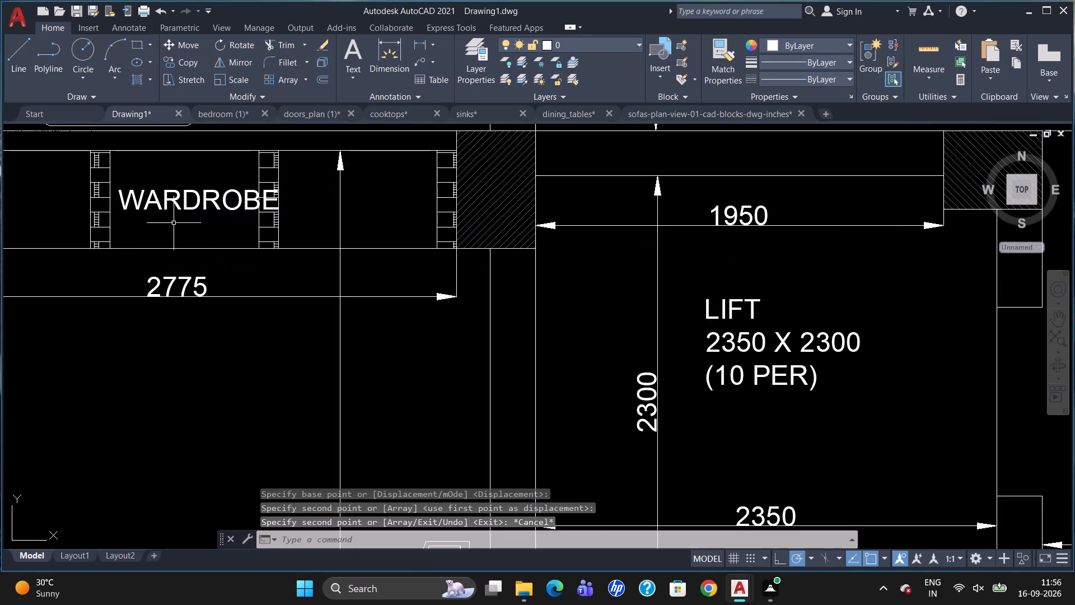
Shift the WARDROBE label in the master bedroom wardrobe slightly so it starts at the middle compartment's left partition.
scroll(288, 204, down, 2)
scroll(502, 234, down, 1)
scroll(120, 234, up, 1)
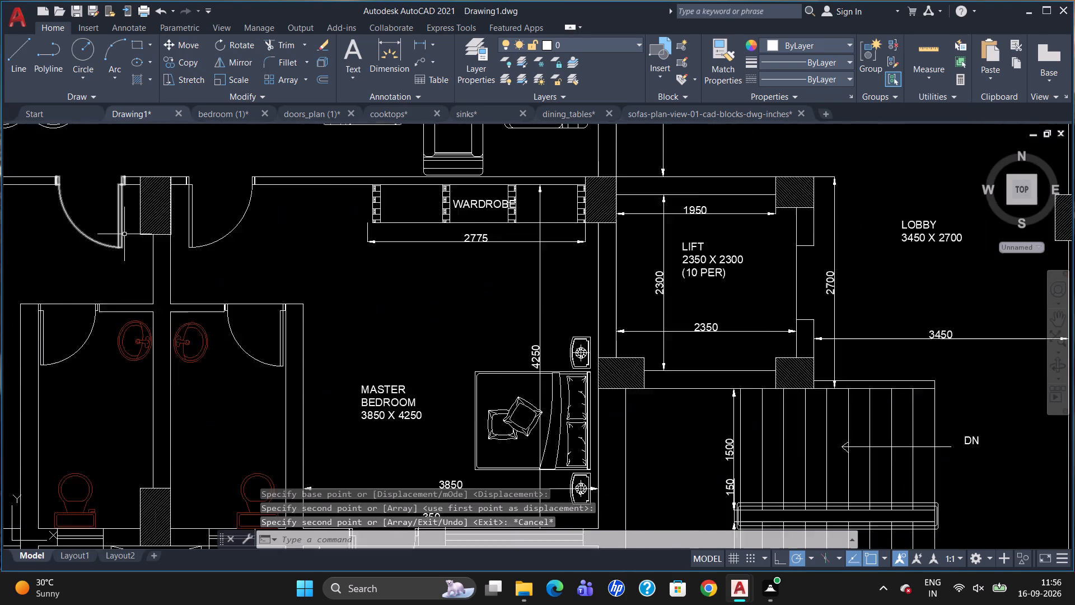
scroll(125, 234, up, 1)
scroll(554, 258, down, 2)
click(588, 230)
scroll(588, 230, up, 3)
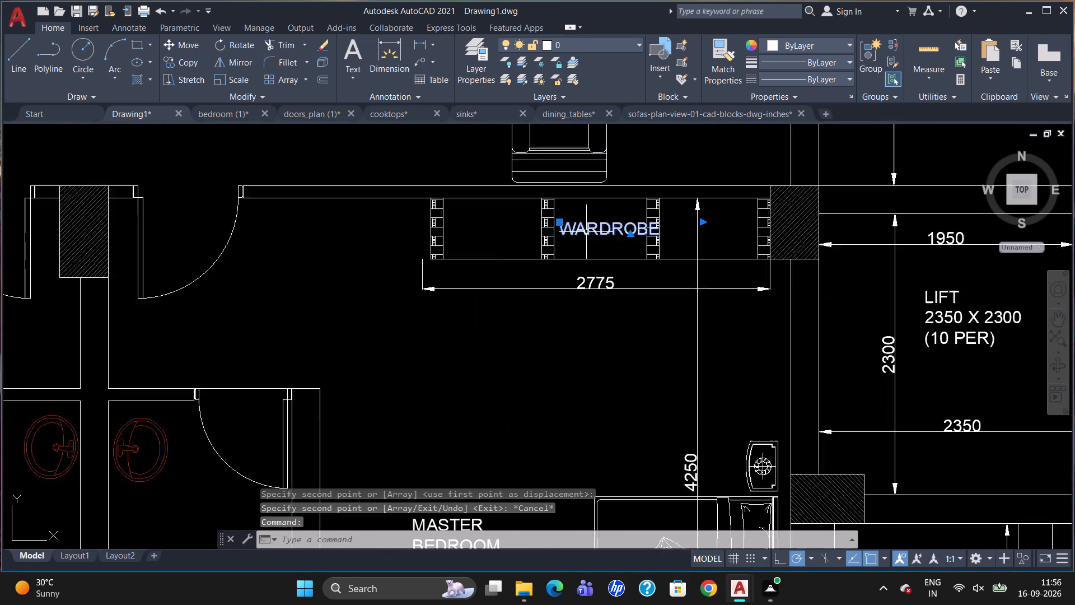
click(544, 215)
click(537, 217)
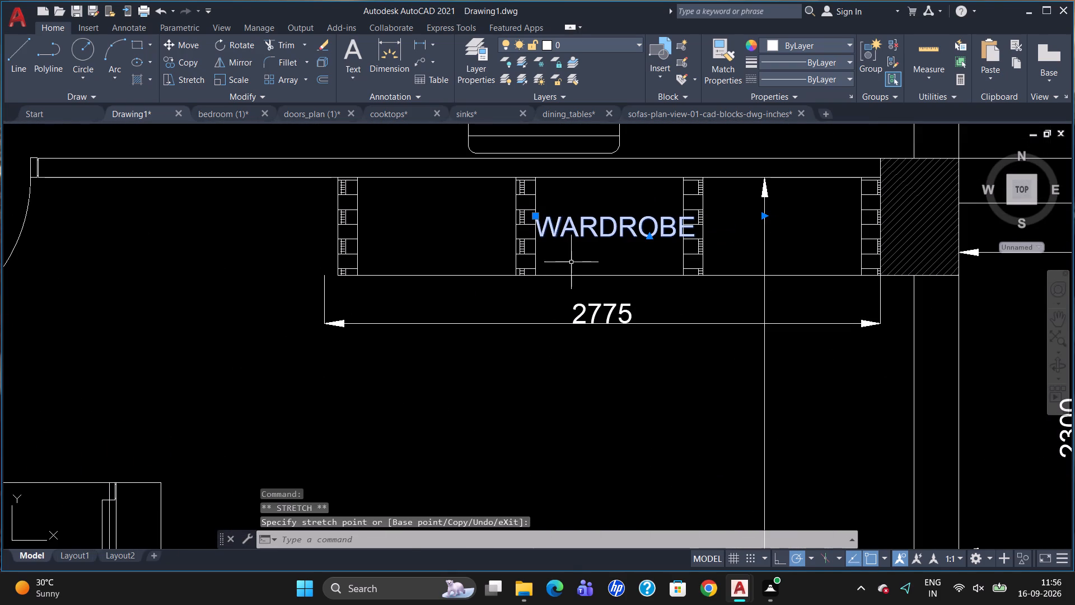
key(Escape)
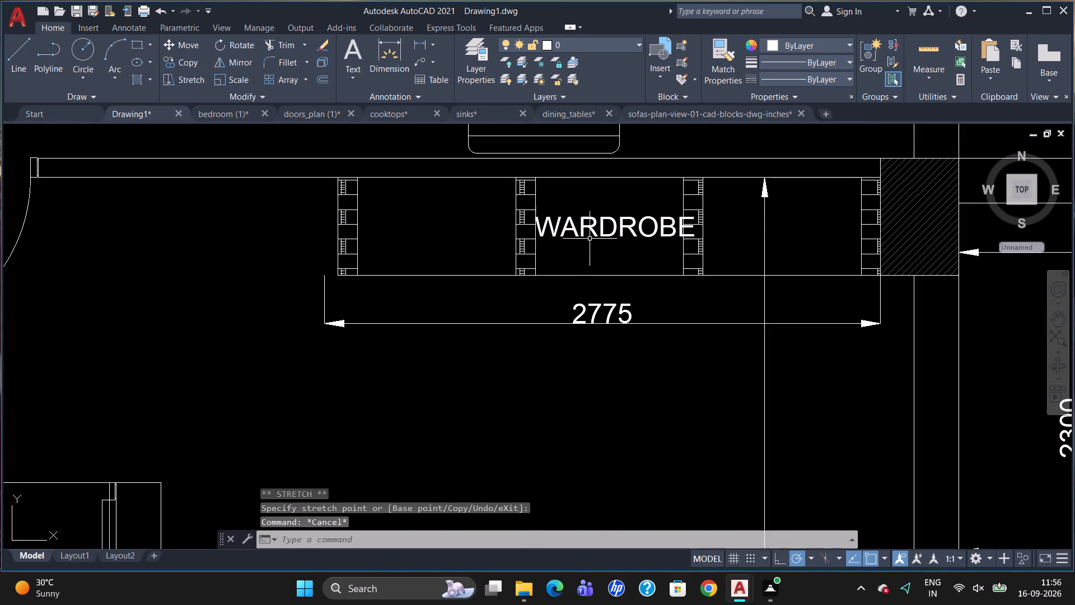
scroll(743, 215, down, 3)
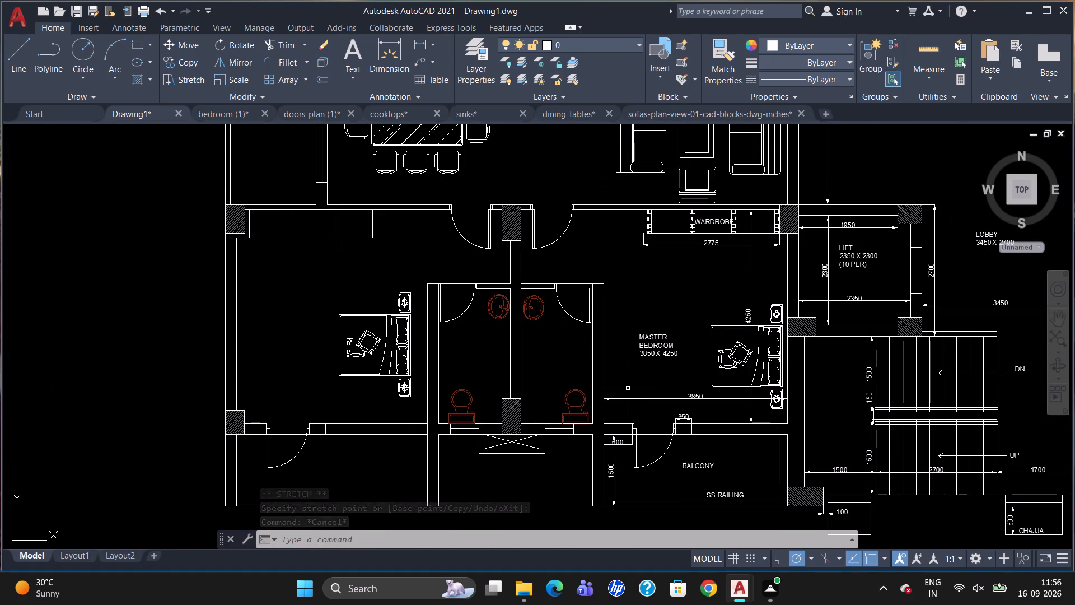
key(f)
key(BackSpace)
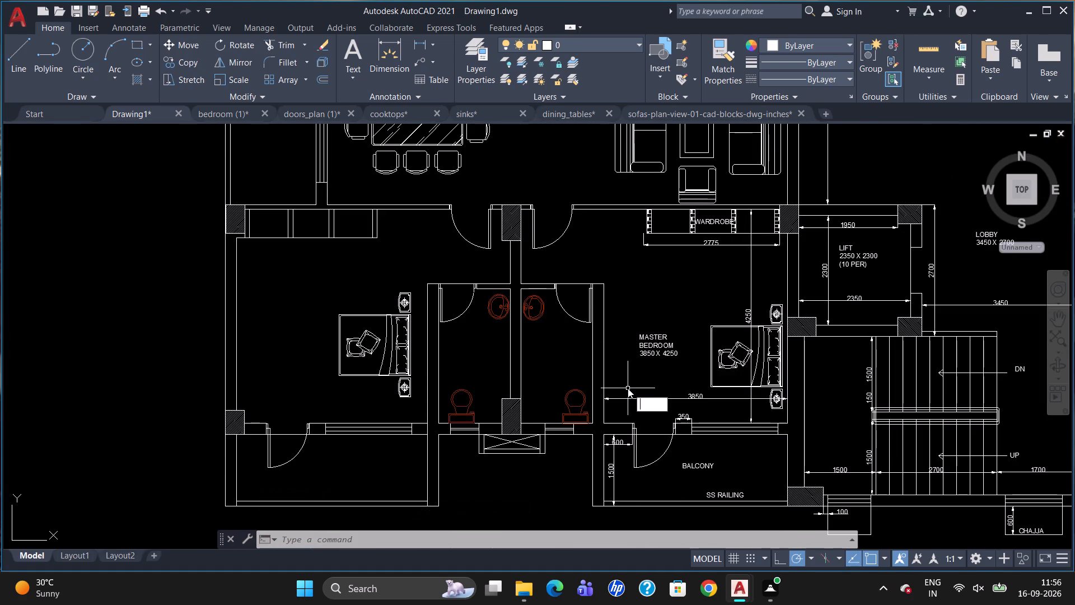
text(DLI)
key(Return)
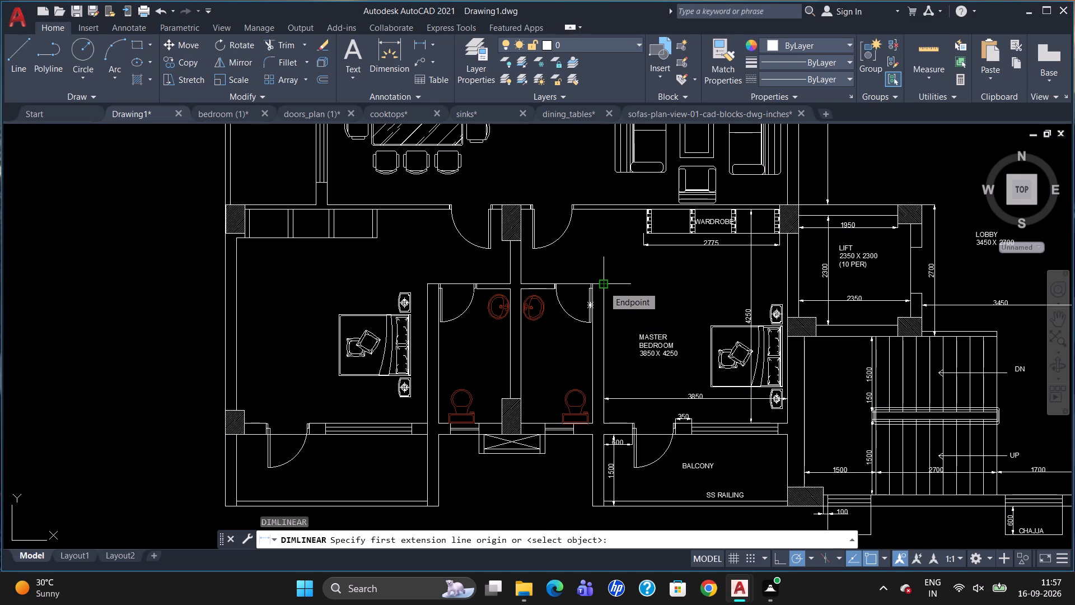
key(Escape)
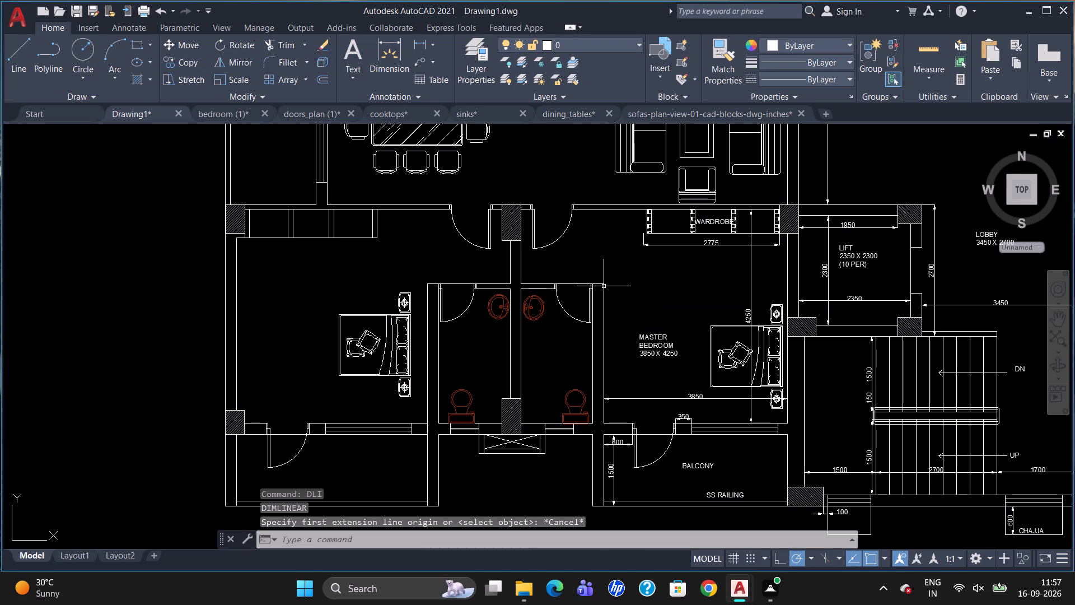
Move both toilet doors out of their openings into the adjoining bedrooms, clear of the toilet walls.
click(591, 297)
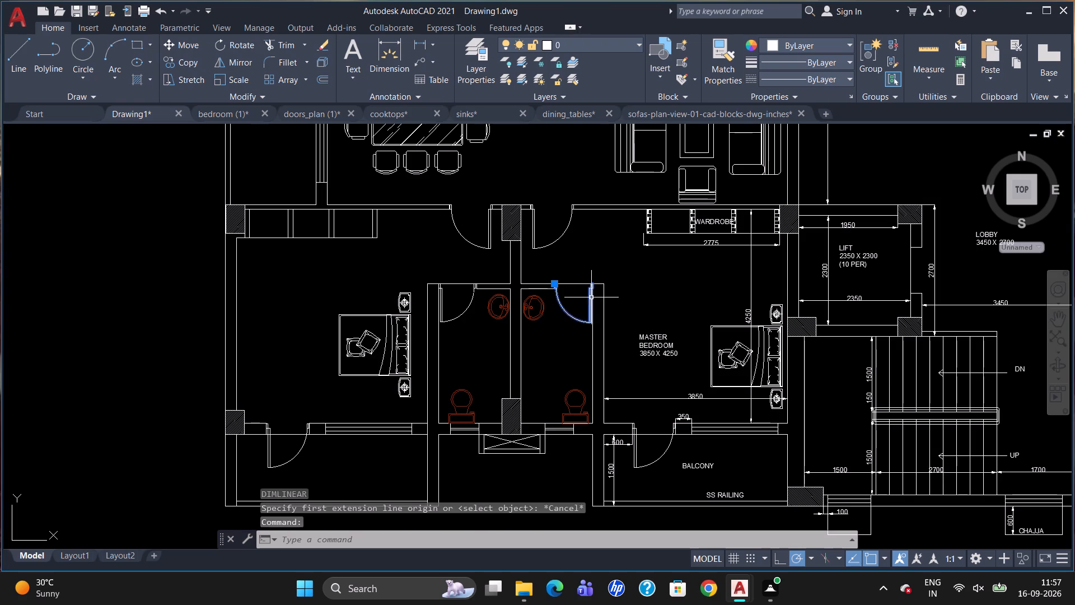
key(m)
key(Return)
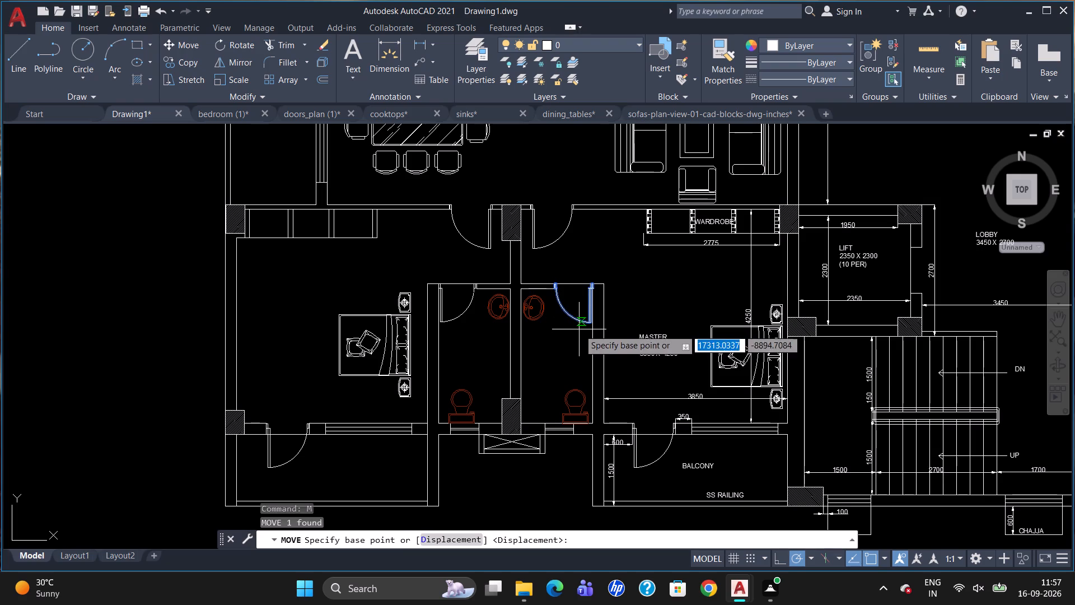
click(582, 324)
click(665, 304)
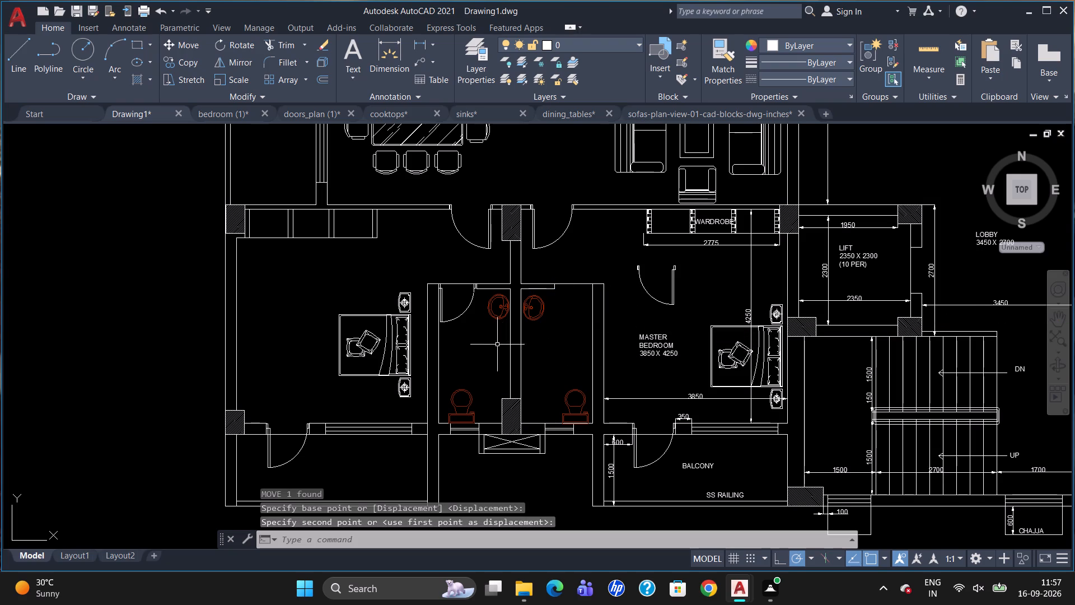
click(441, 316)
key(m)
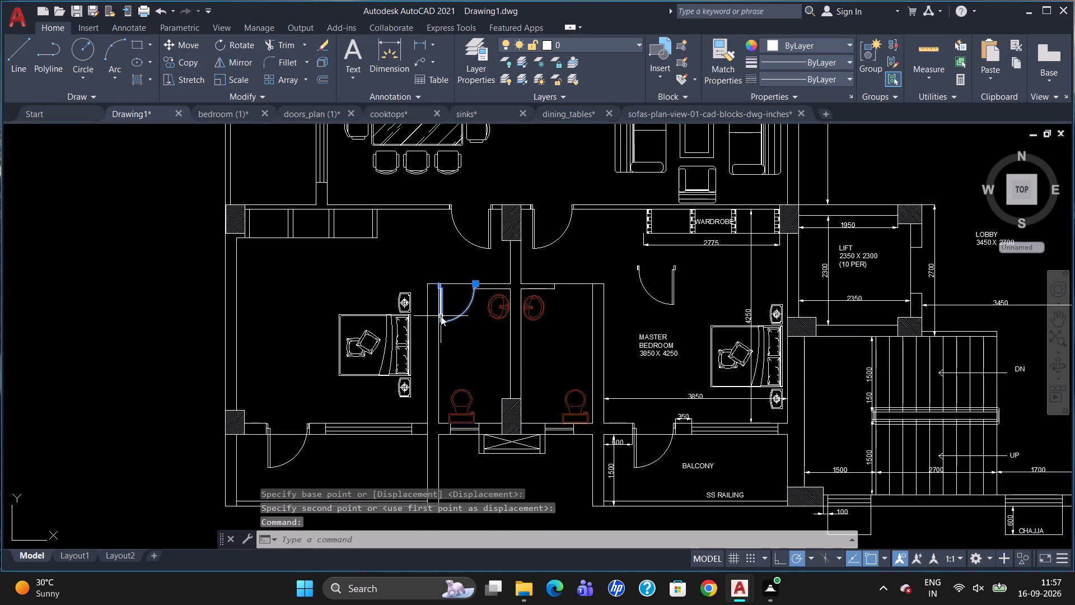
key(Return)
click(441, 316)
click(396, 277)
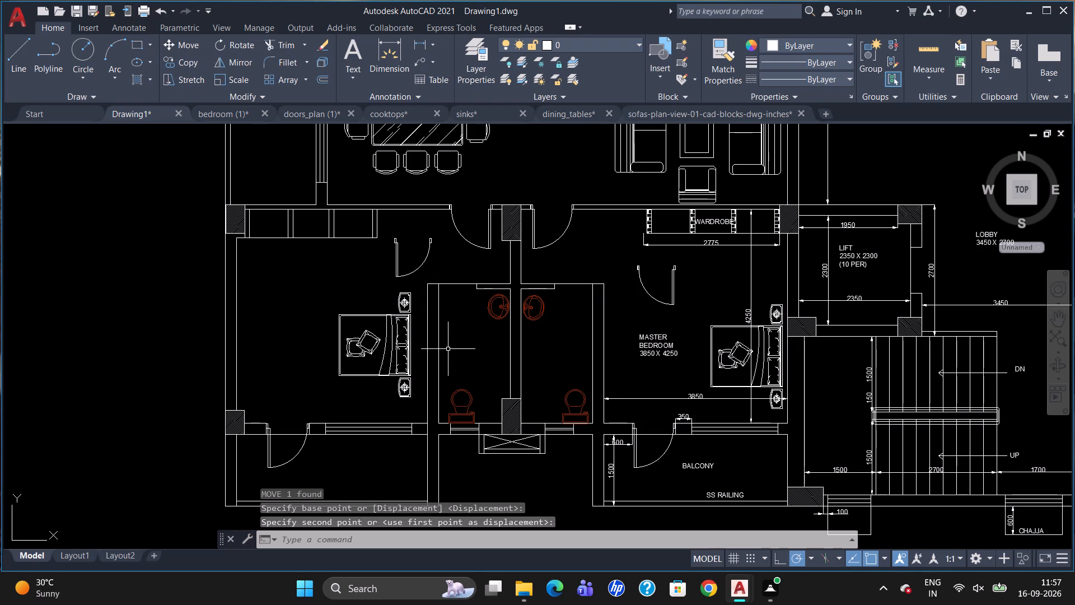
Delete the inner vertical face lines of the two toilets' outer side walls, next to the bedrooms.
click(437, 350)
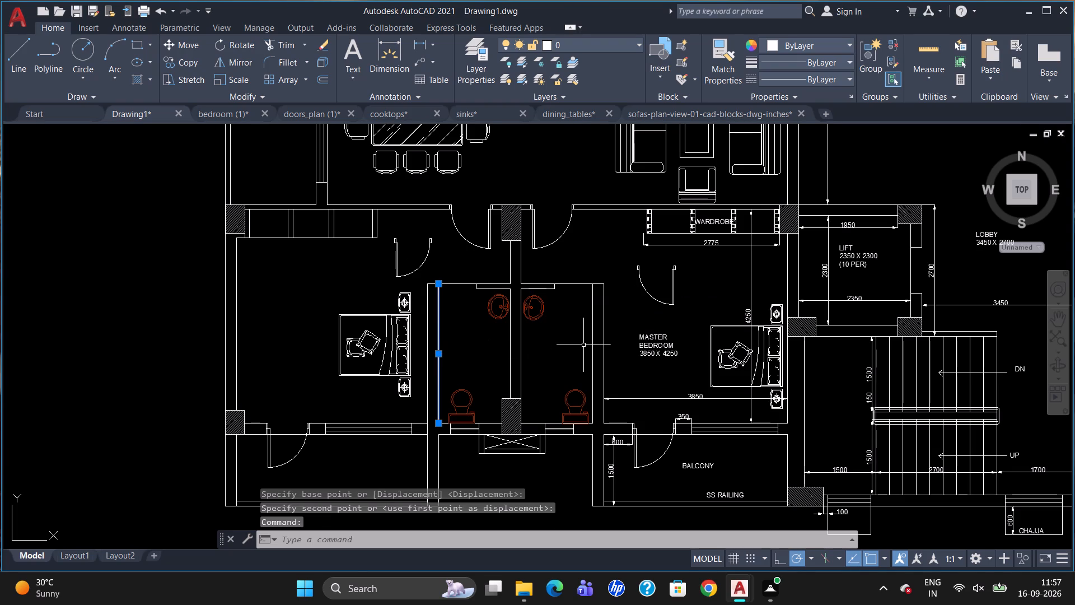
click(595, 339)
click(591, 337)
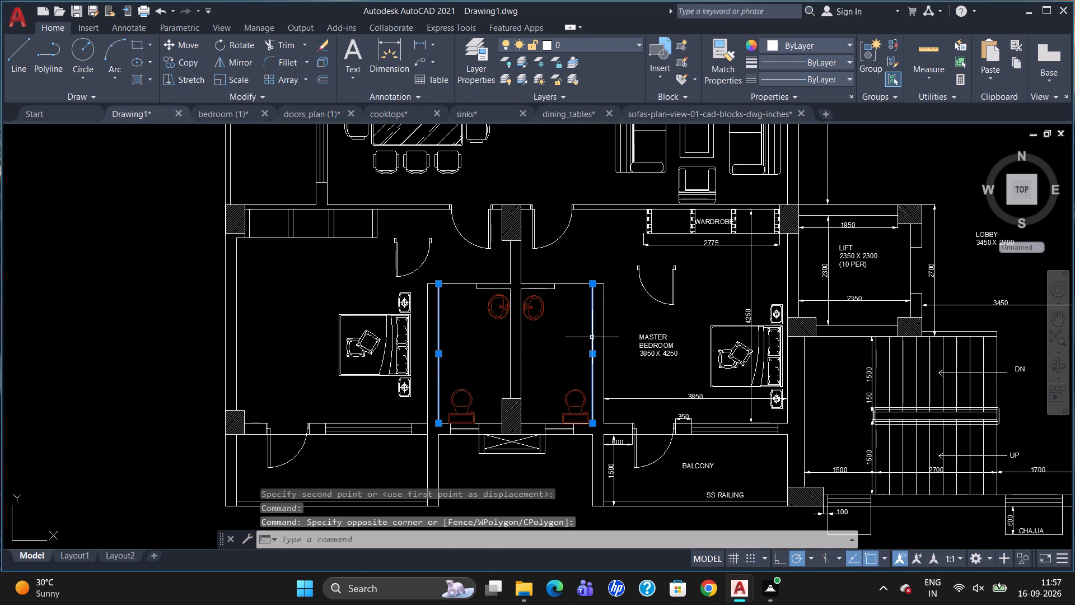
key(Delete)
Start a new inner wall line for the lift-side toilet, tracked 100 inward from the lower end of its bedroom-side wall face.
scroll(609, 453, up, 1)
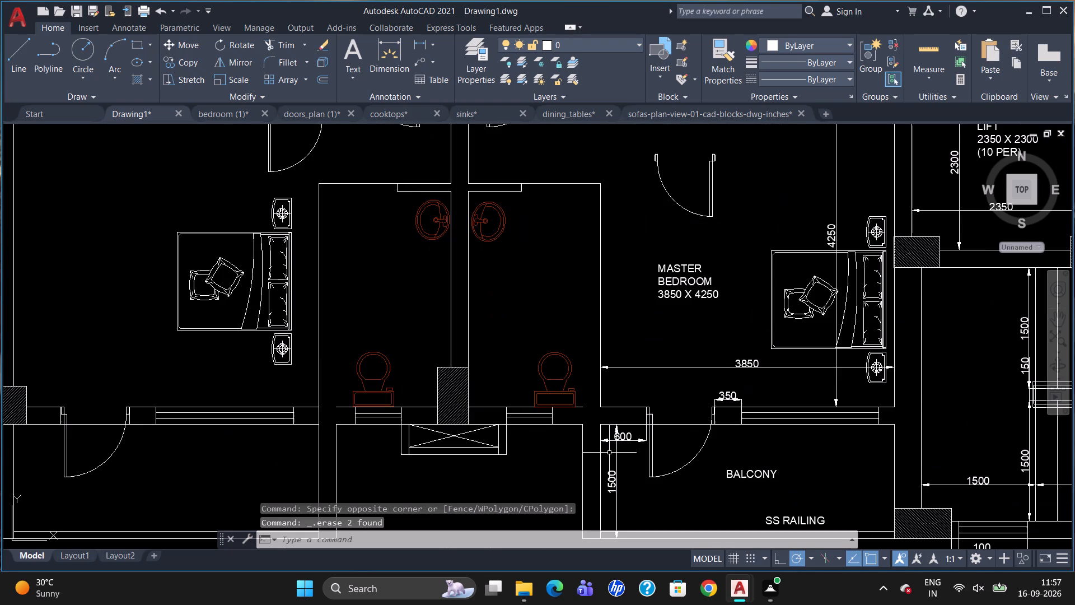
key(l)
key(Return)
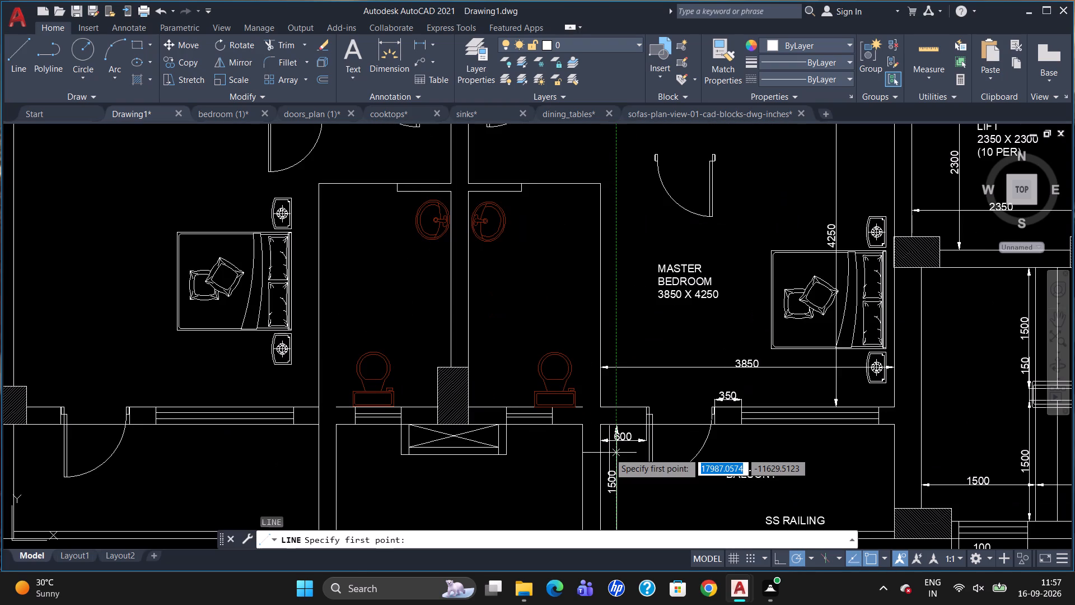
text(TK)
key(Return)
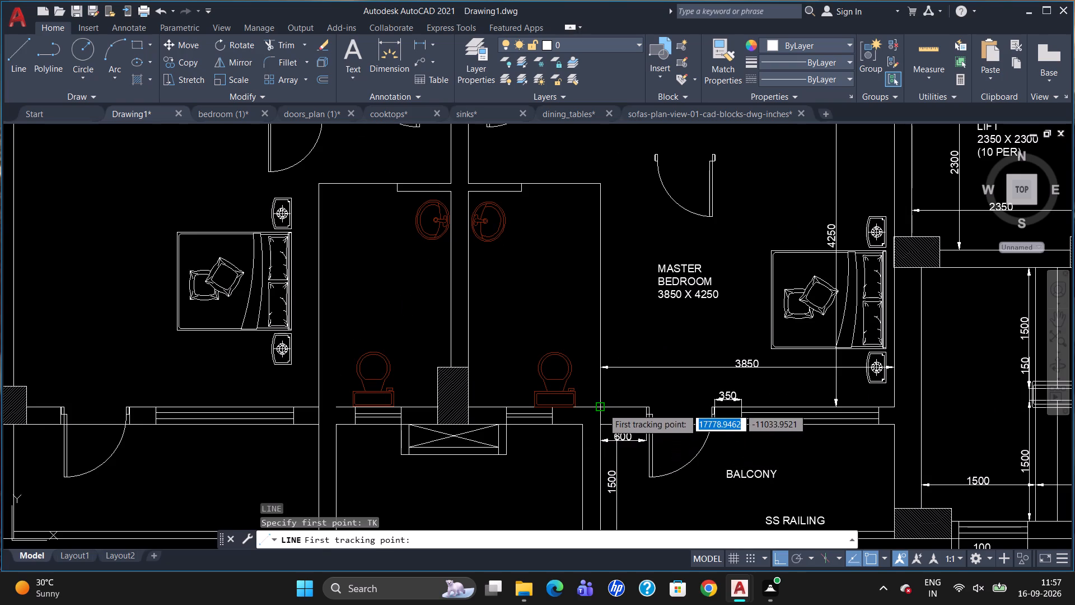
click(602, 408)
text(100)
key(Return)
key(Return)
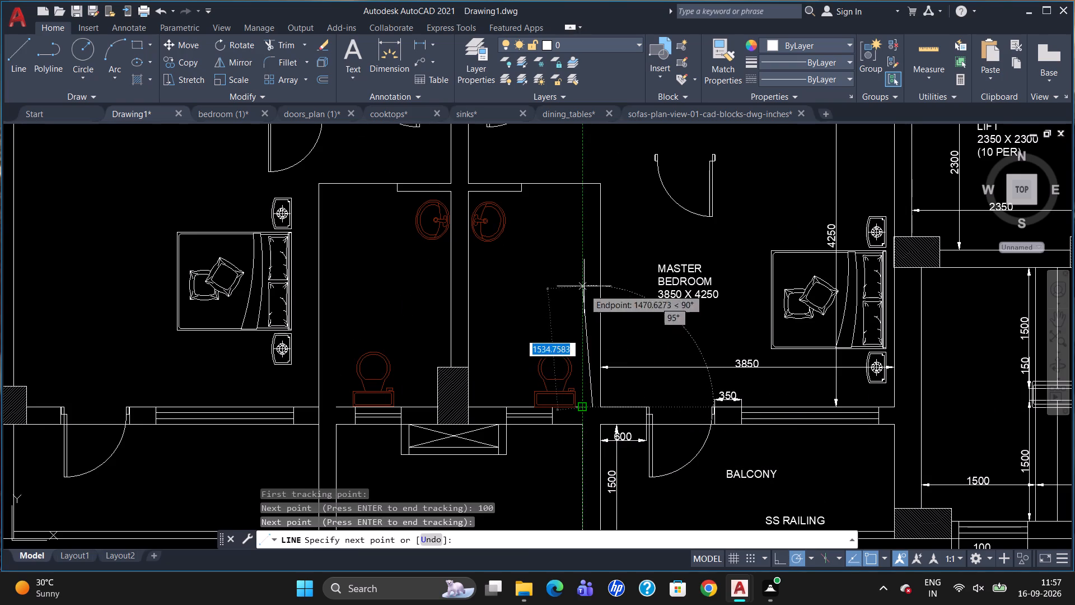
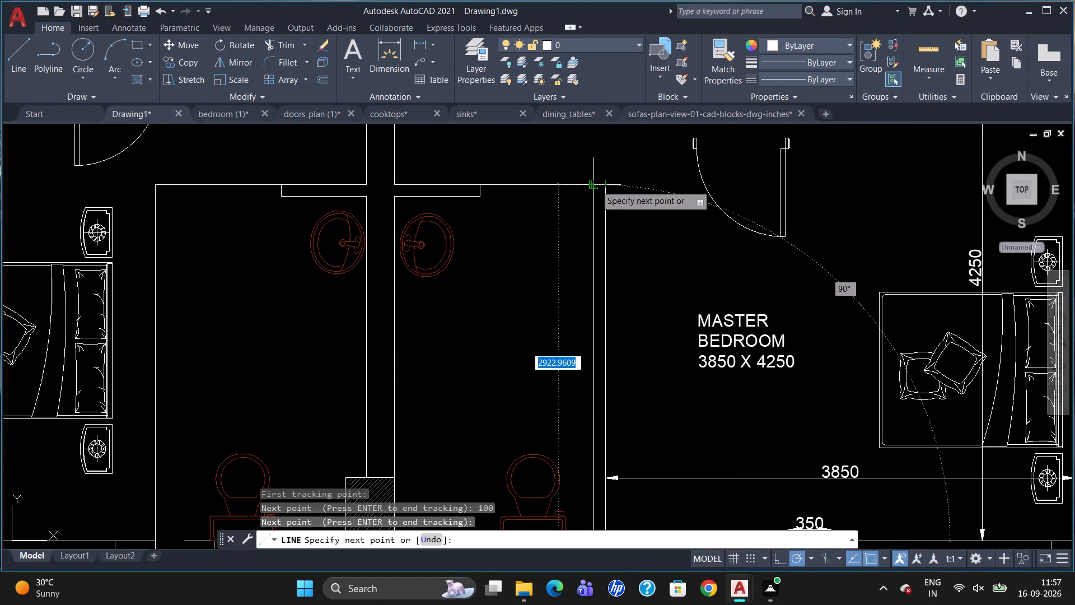
Finish the inner wall line of the bathroom beside the master bedroom at the bathroom's upper wall line.
click(595, 185)
key(Escape)
Extend the lower wall line behind the toilet to the new inner wall line beside the master bedroom.
scroll(563, 180, down, 2)
scroll(584, 340, up, 2)
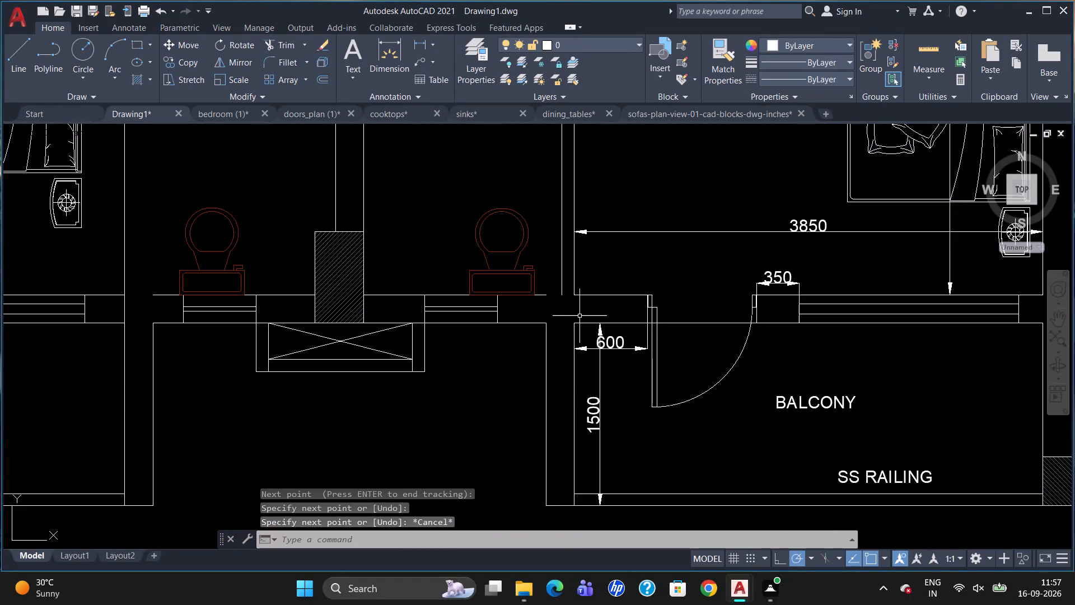
scroll(579, 298, up, 2)
text(EX)
key(Return)
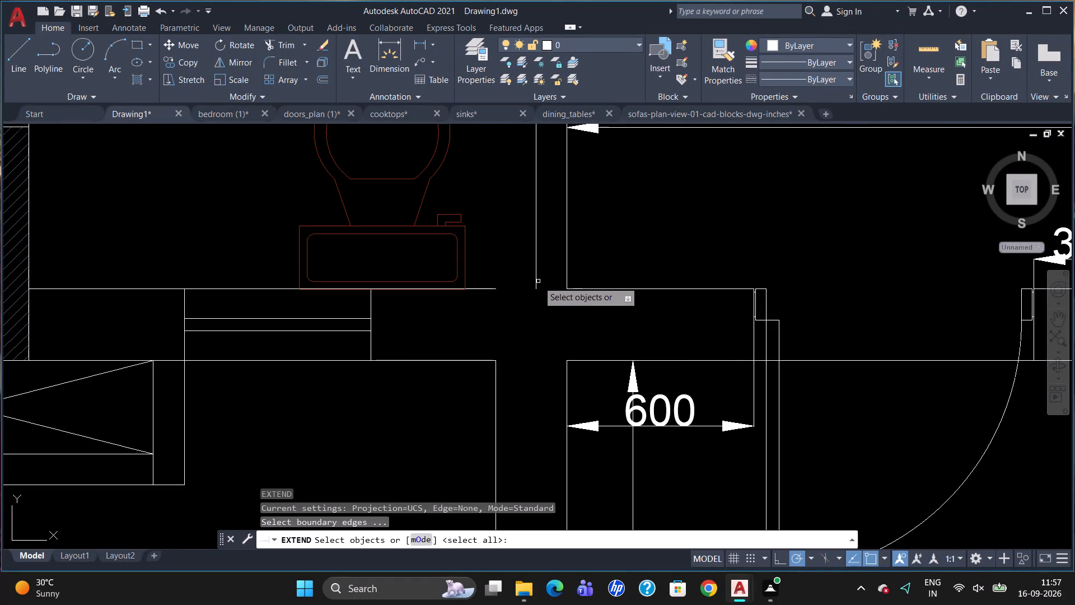
click(536, 281)
key(Return)
click(489, 288)
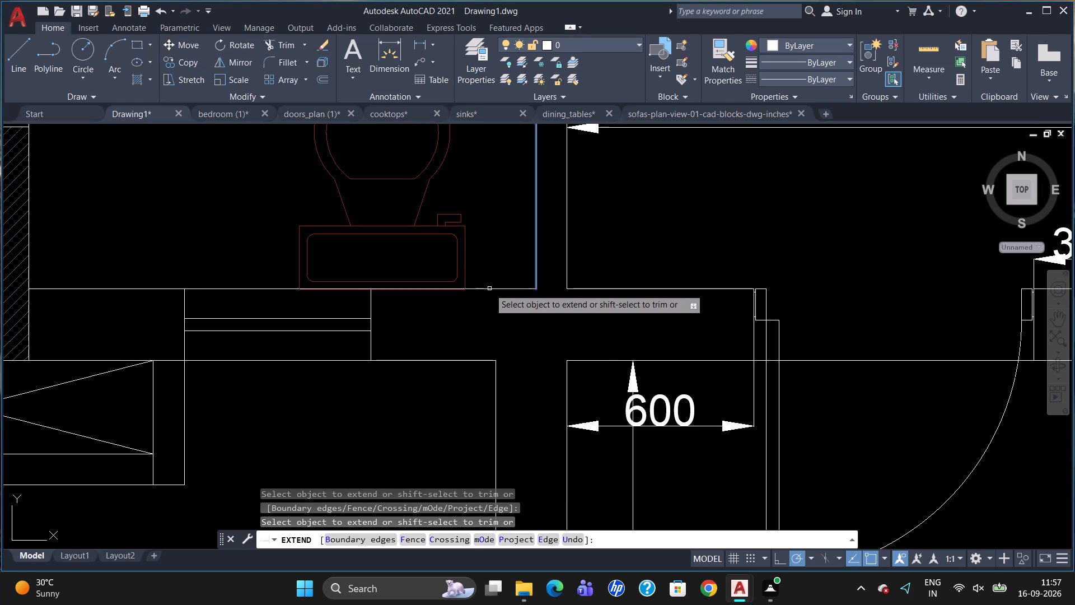
scroll(621, 310, down, 2)
key(Escape)
Draw the adjoining bathroom's inner wall line, starting 100 from the lower corner of its outer side wall and ending at the upper wall line.
scroll(628, 345, down, 2)
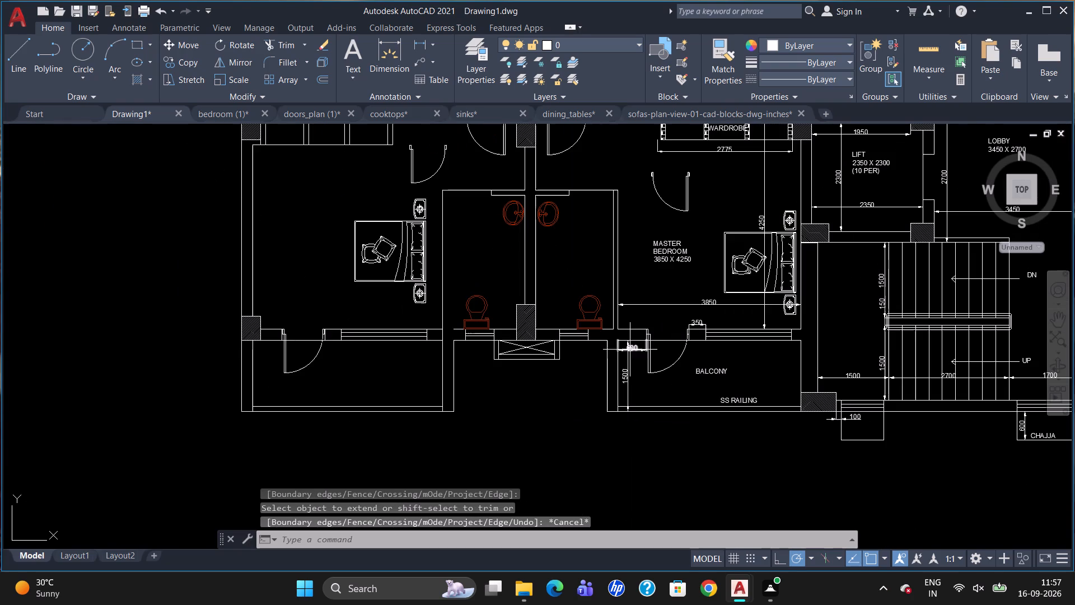
scroll(446, 329, up, 2)
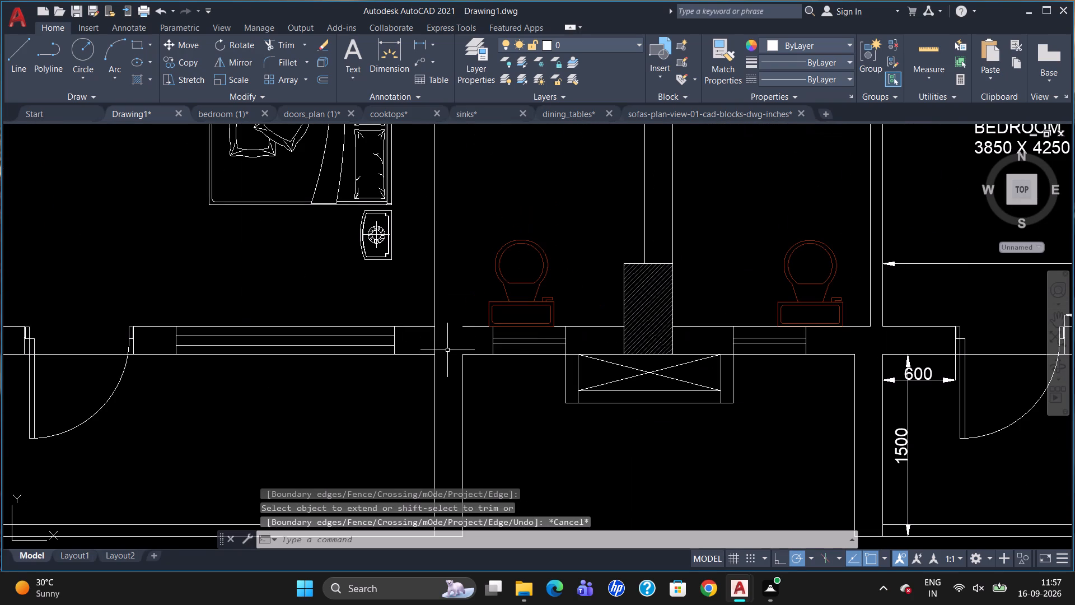
key(l)
key(Return)
text(TK)
key(Return)
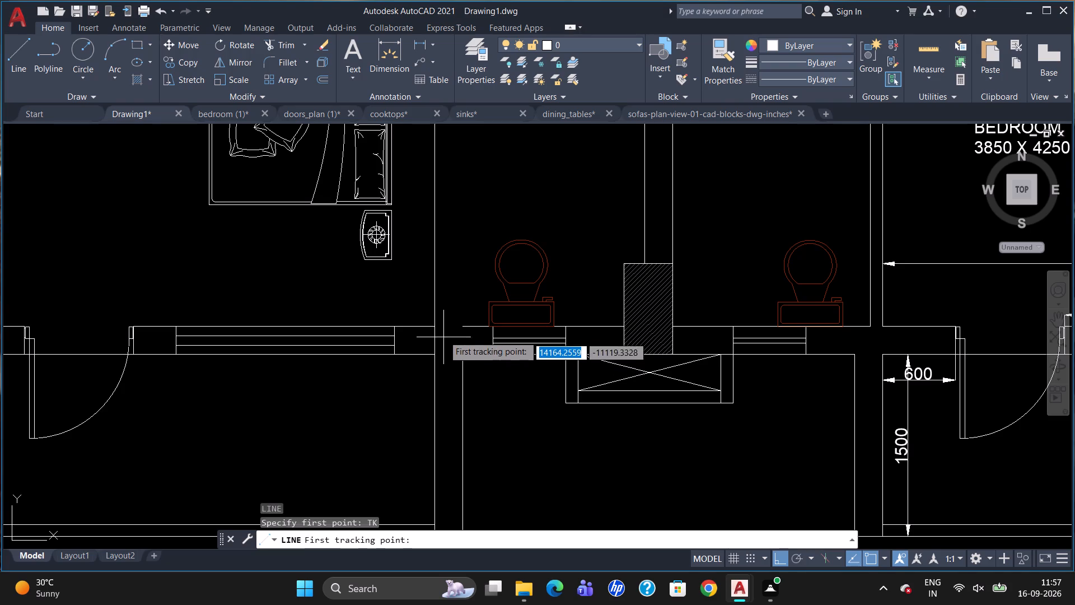
click(438, 326)
key(1)
text(00)
key(Return)
key(Return)
scroll(455, 232, down, 2)
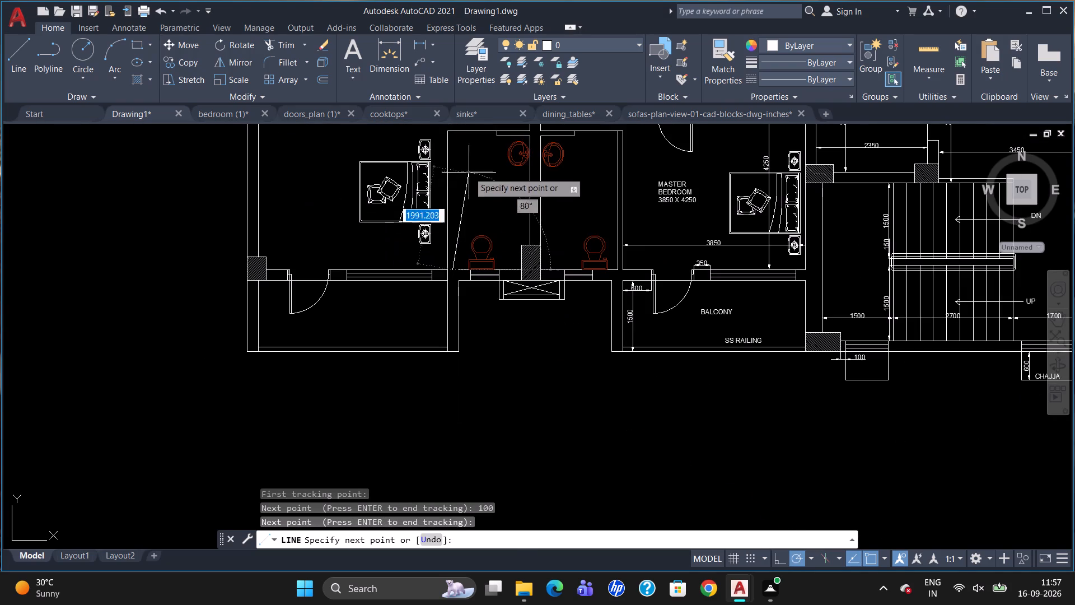
scroll(457, 151, up, 2)
scroll(446, 145, down, 2)
scroll(445, 143, up, 4)
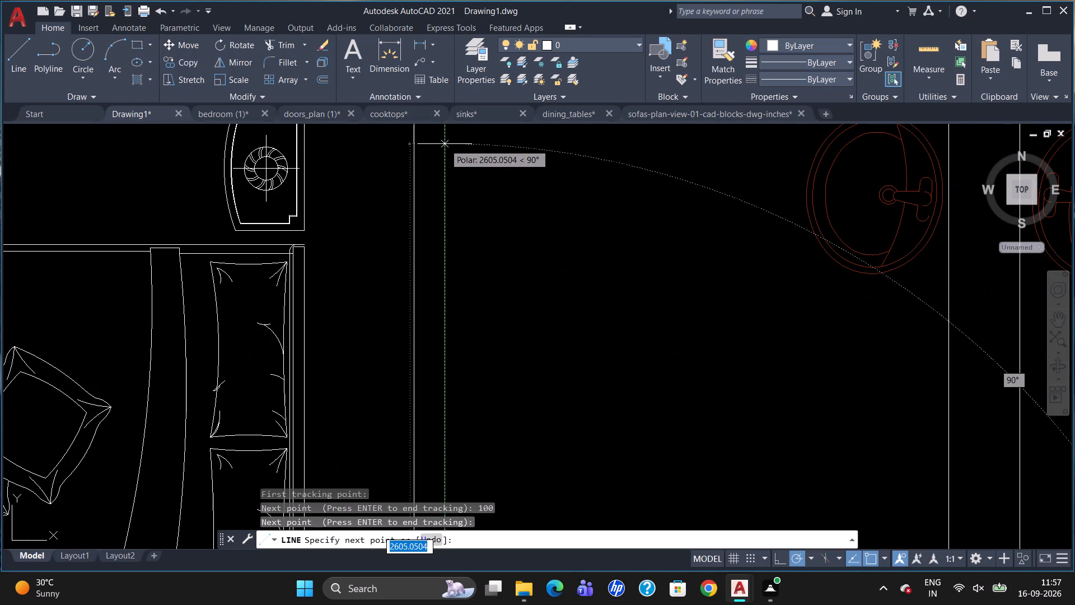
scroll(443, 155, down, 2)
scroll(443, 155, up, 3)
scroll(433, 207, down, 4)
scroll(443, 179, up, 2)
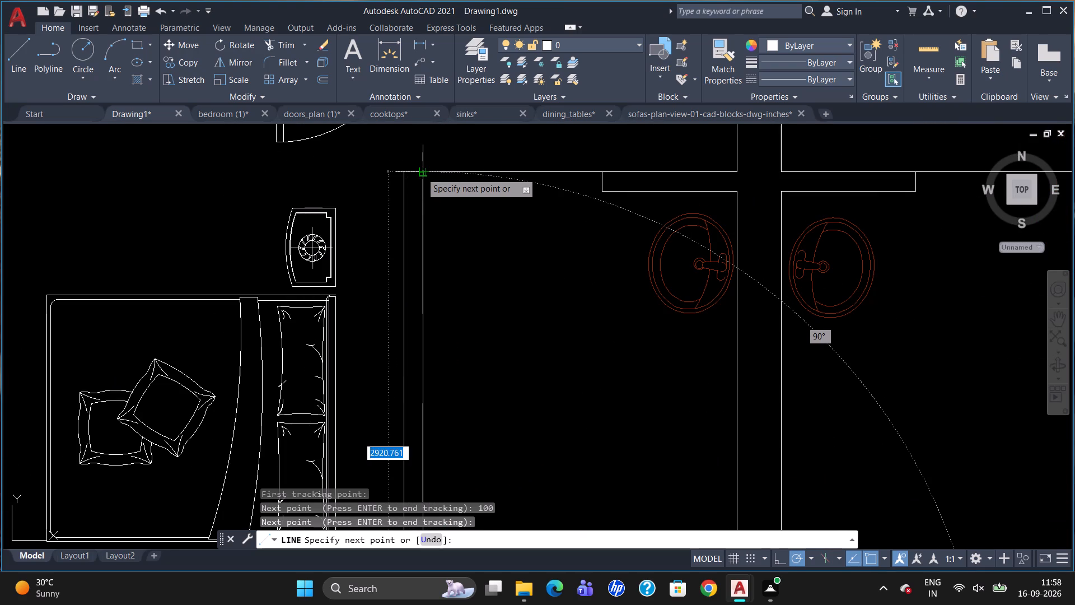
click(421, 173)
key(Escape)
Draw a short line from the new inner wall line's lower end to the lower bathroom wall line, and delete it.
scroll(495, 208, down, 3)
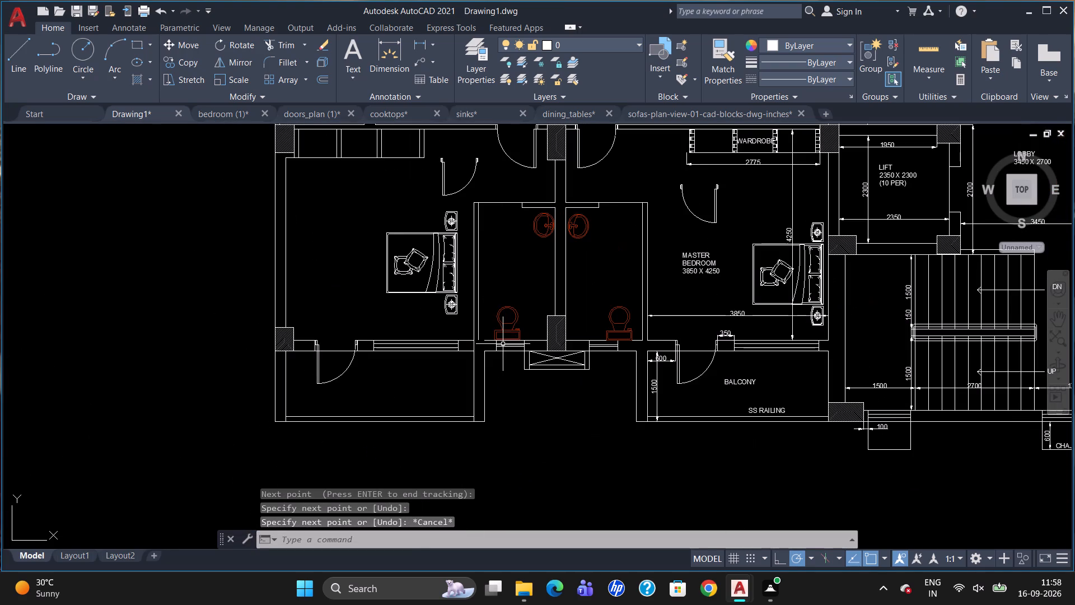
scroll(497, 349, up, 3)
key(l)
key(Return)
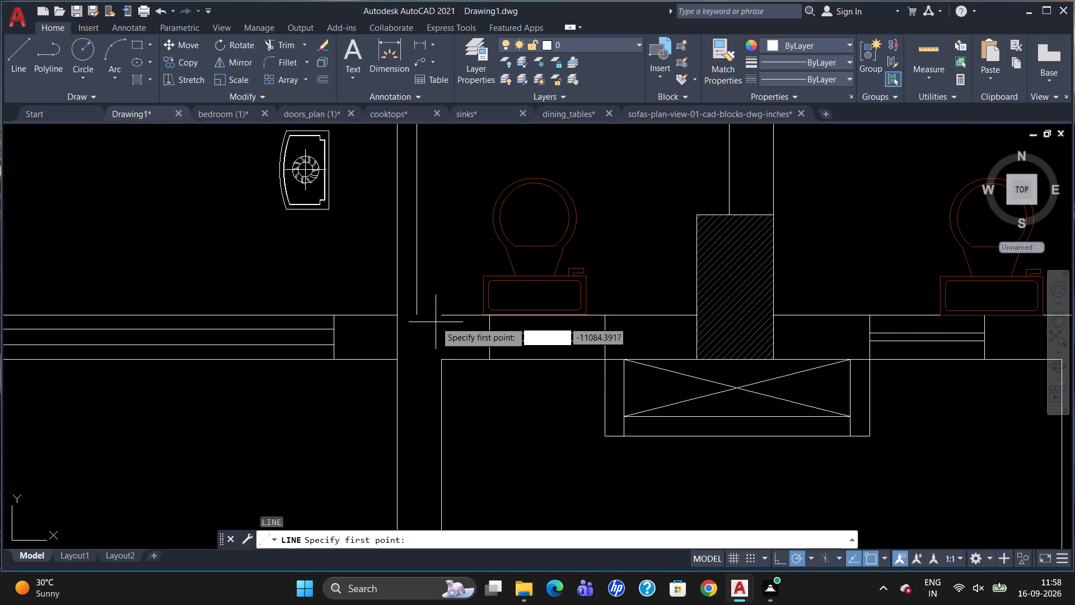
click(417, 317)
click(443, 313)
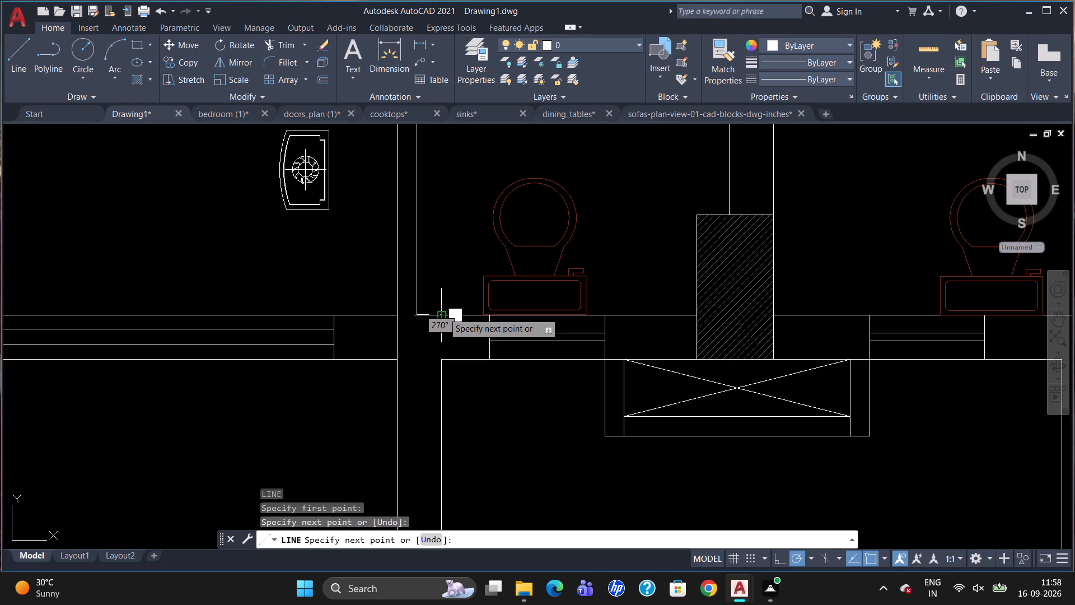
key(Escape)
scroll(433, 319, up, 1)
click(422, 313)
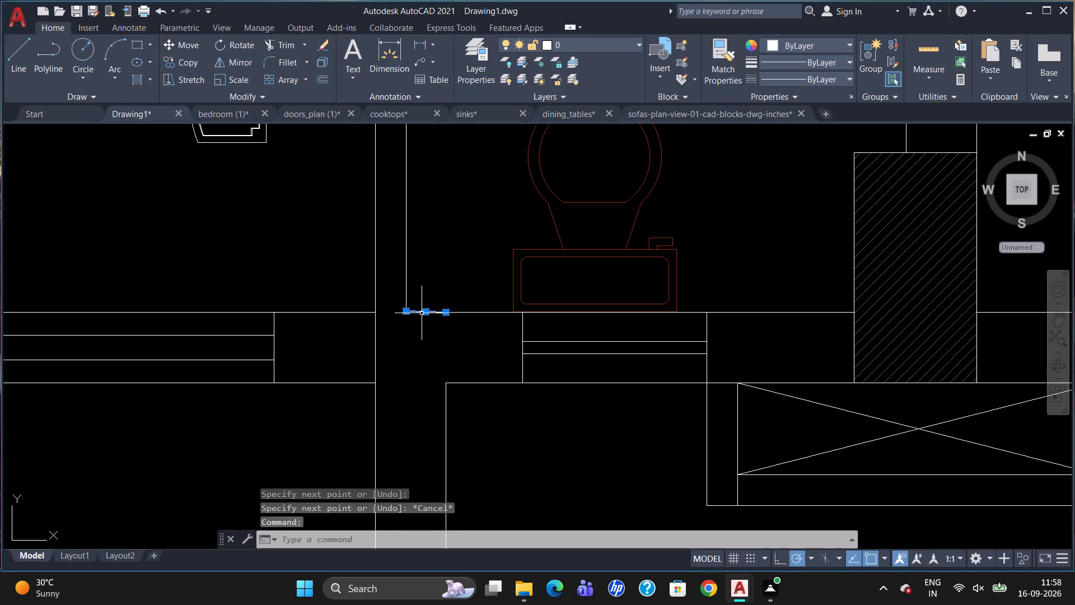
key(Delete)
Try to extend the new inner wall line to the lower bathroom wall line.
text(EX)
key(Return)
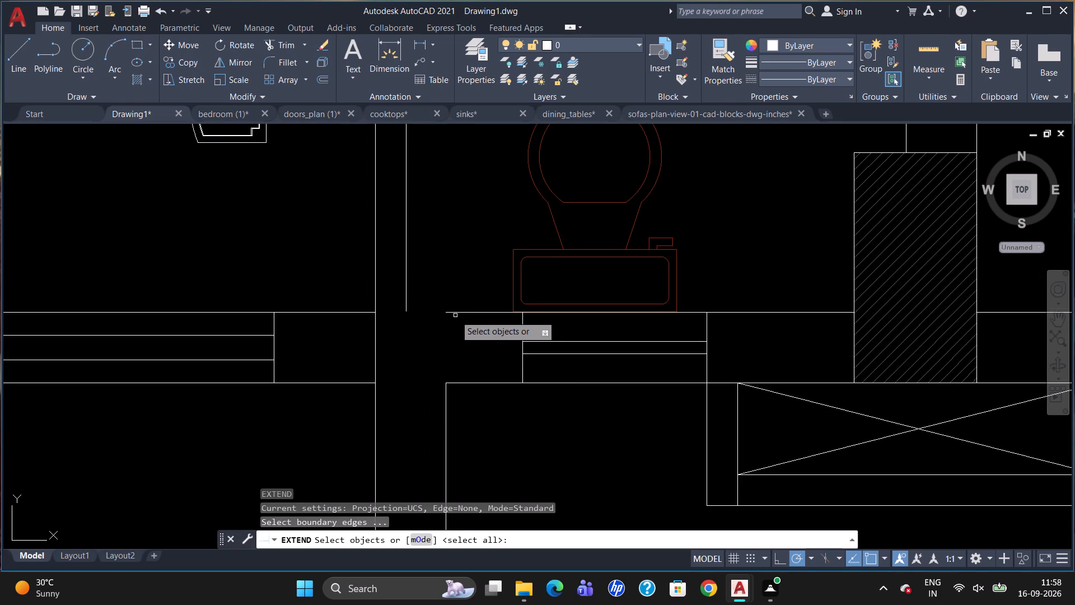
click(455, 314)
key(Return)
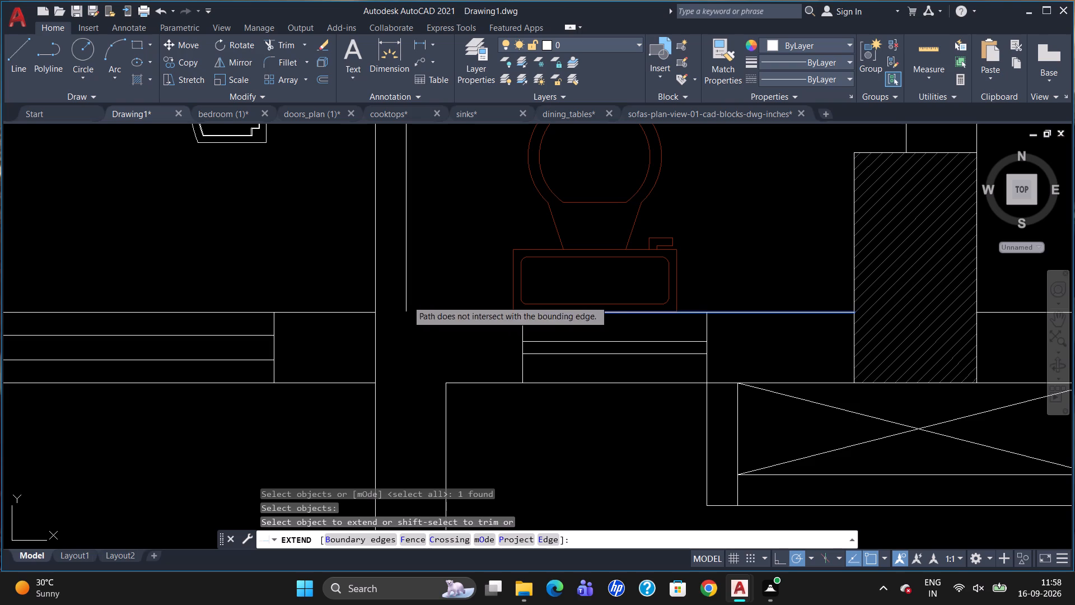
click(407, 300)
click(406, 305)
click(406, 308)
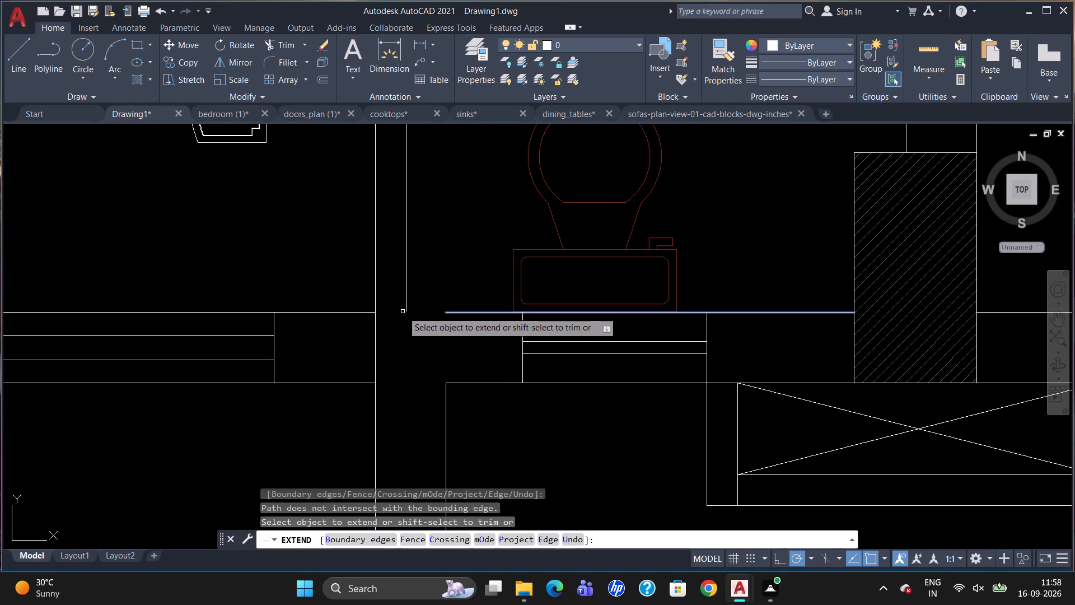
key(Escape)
Draw a horizontal line about 166 long from the lower bathroom wall line's open end, past the new inner wall line.
key(l)
key(Return)
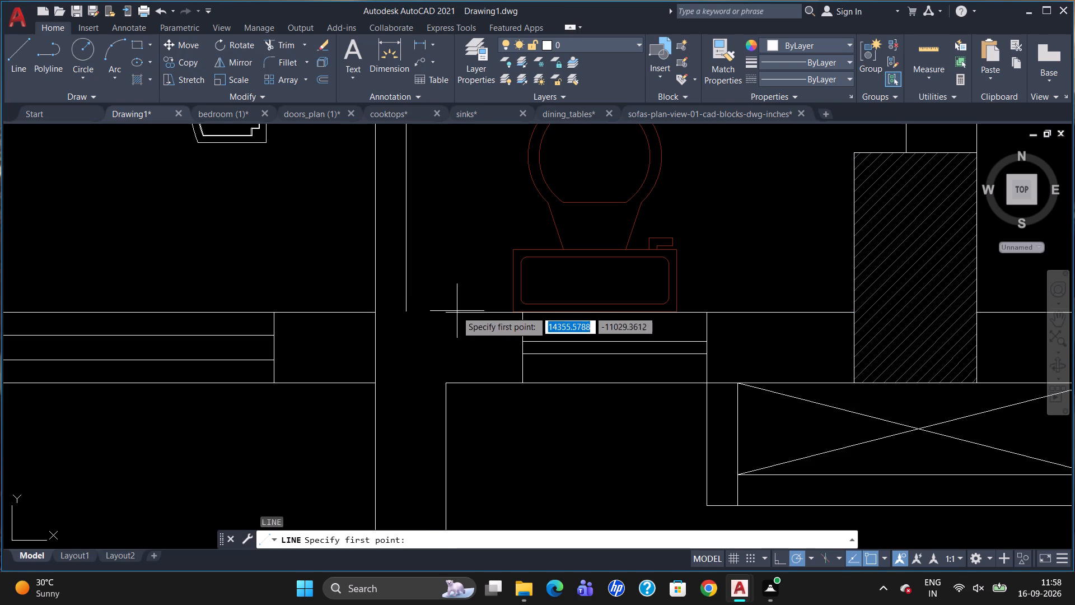
click(446, 317)
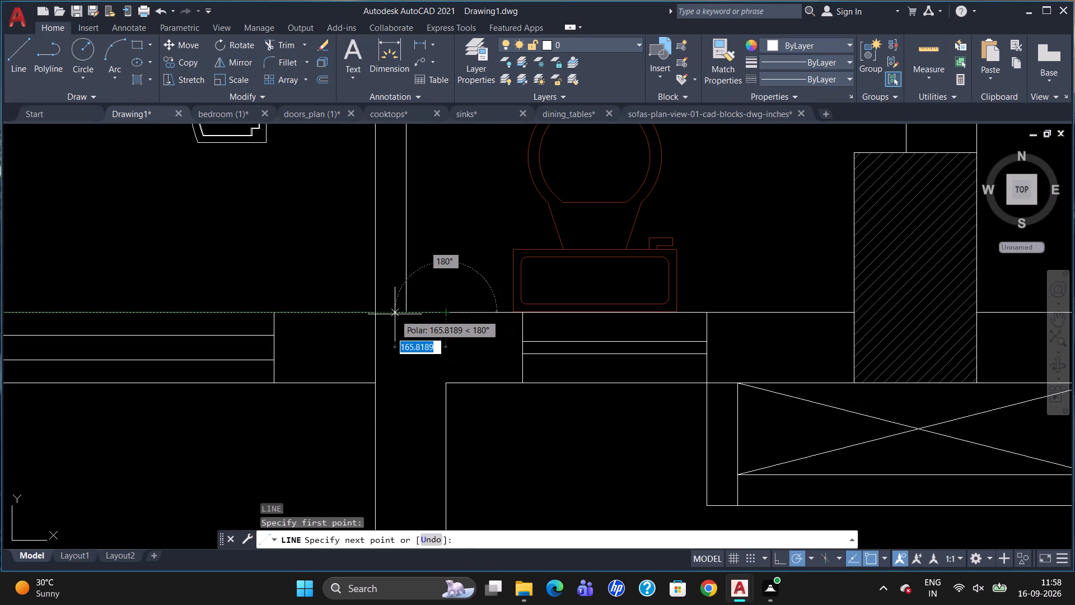
click(395, 314)
key(Escape)
Extend the new inner wall line down to the horizontal line just drawn.
scroll(421, 336, up, 2)
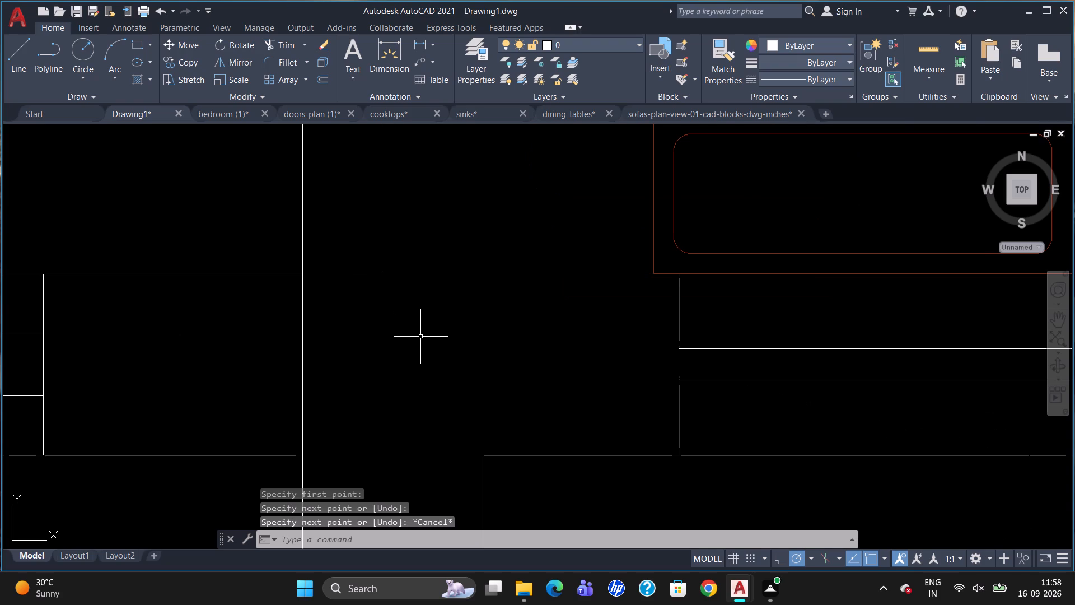
text(EX)
key(Return)
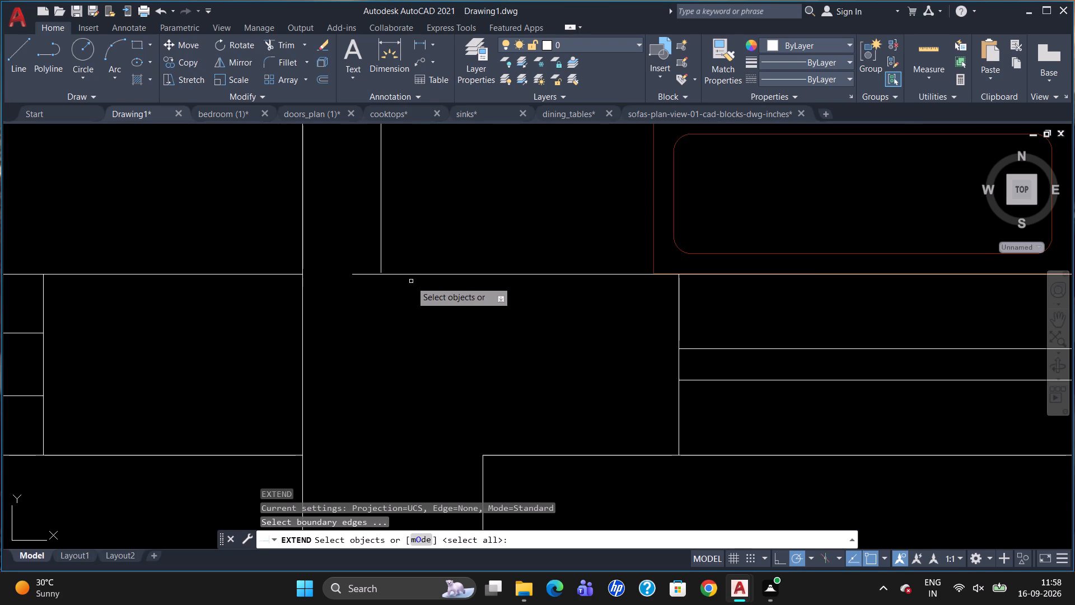
click(412, 274)
key(Return)
click(381, 257)
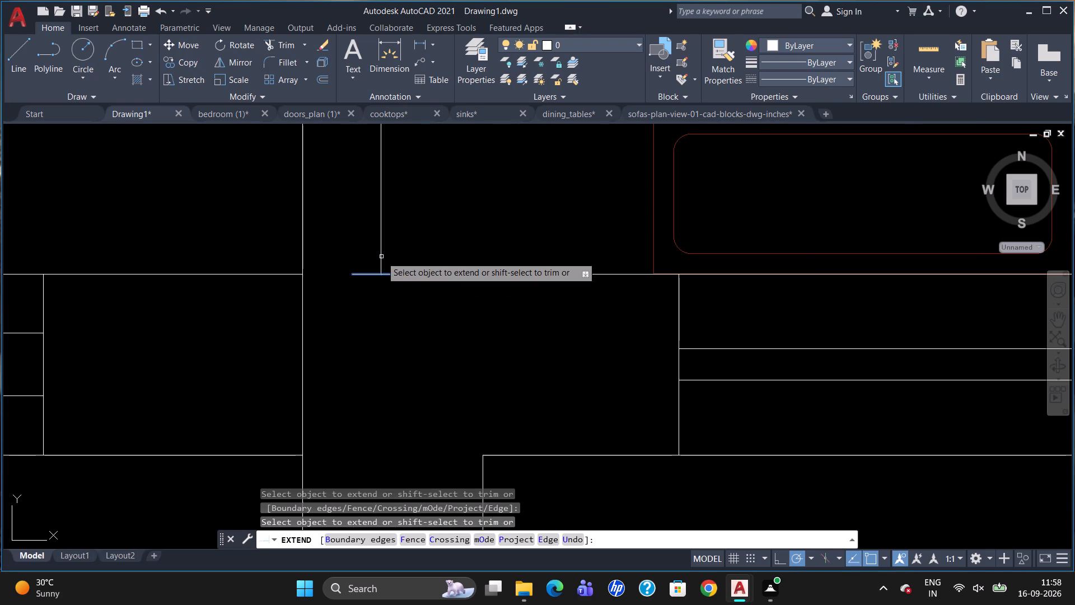
key(Escape)
Trim the part of the horizontal line that overhangs beyond the inner wall line.
text(TR)
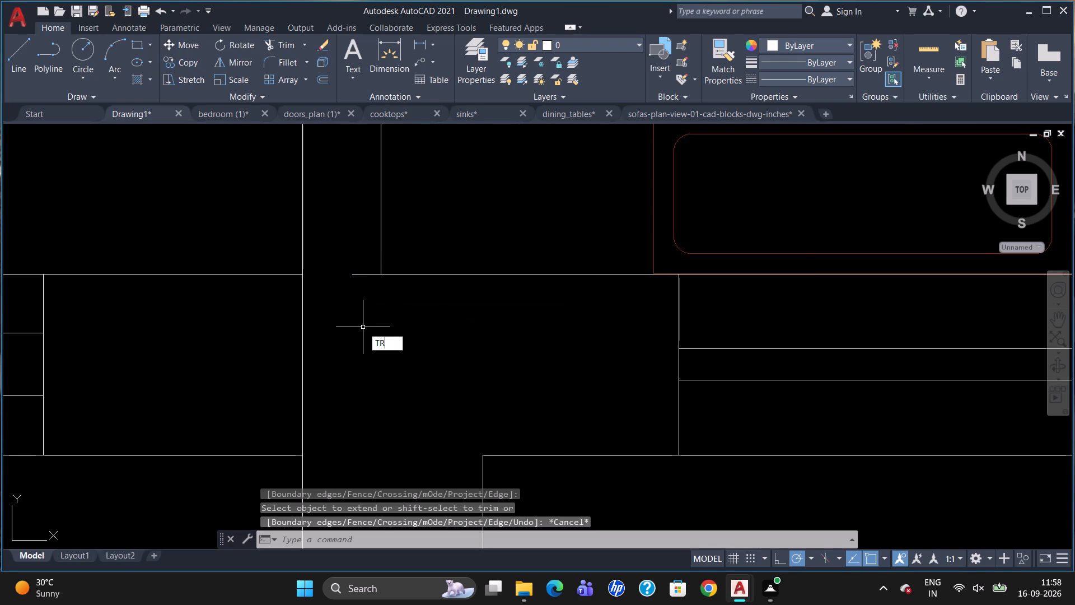
key(Return)
key(Return)
click(367, 274)
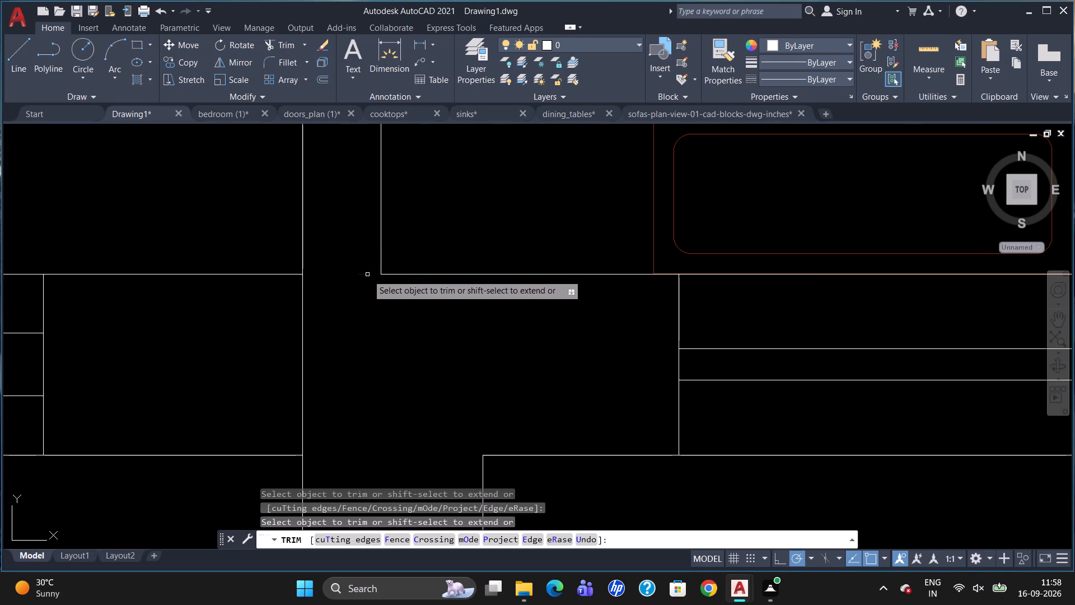
key(Escape)
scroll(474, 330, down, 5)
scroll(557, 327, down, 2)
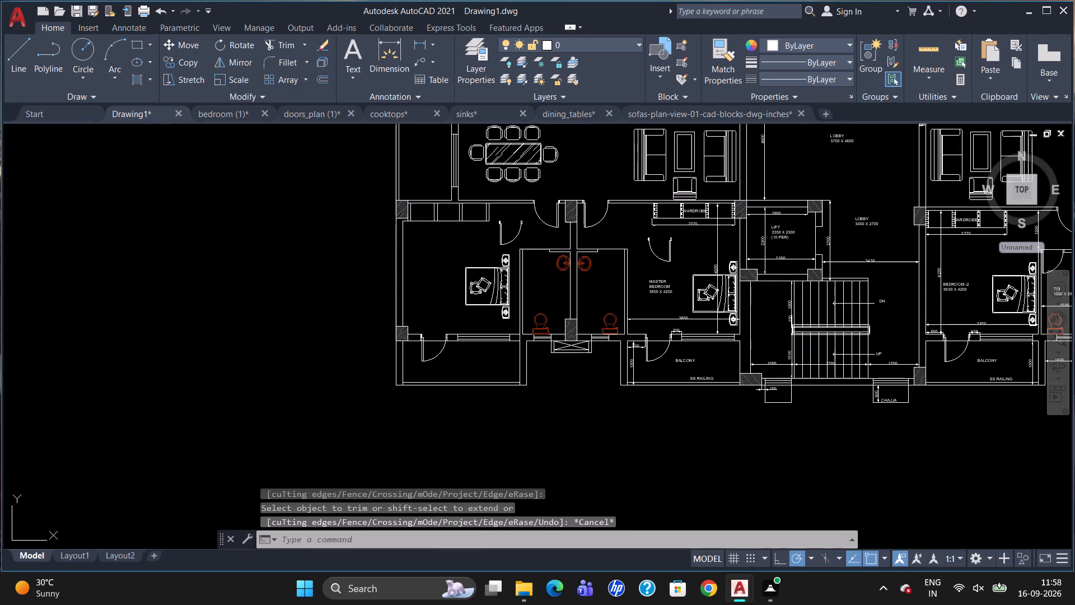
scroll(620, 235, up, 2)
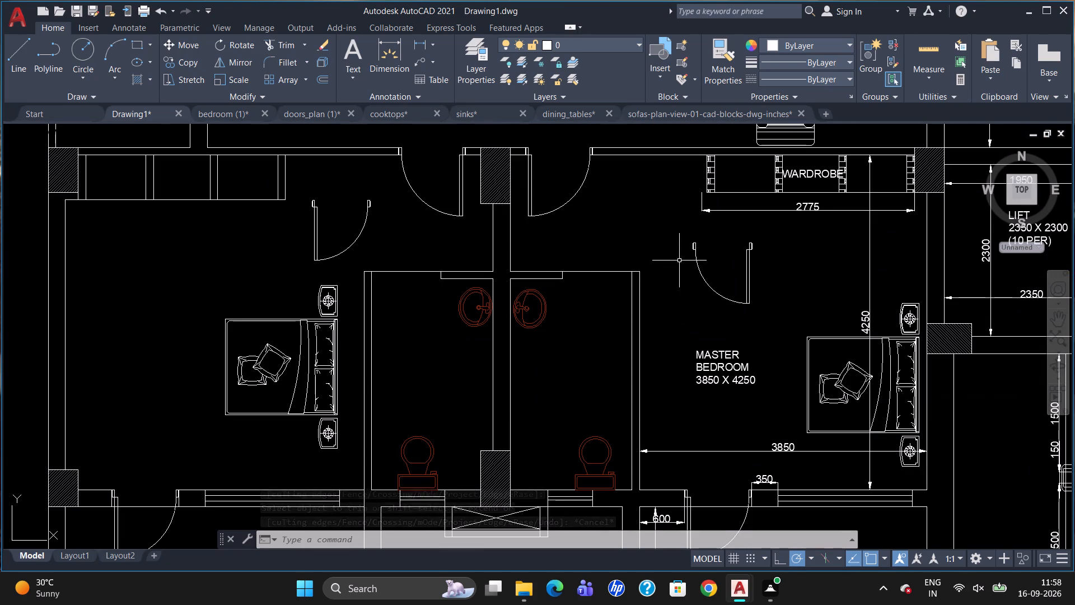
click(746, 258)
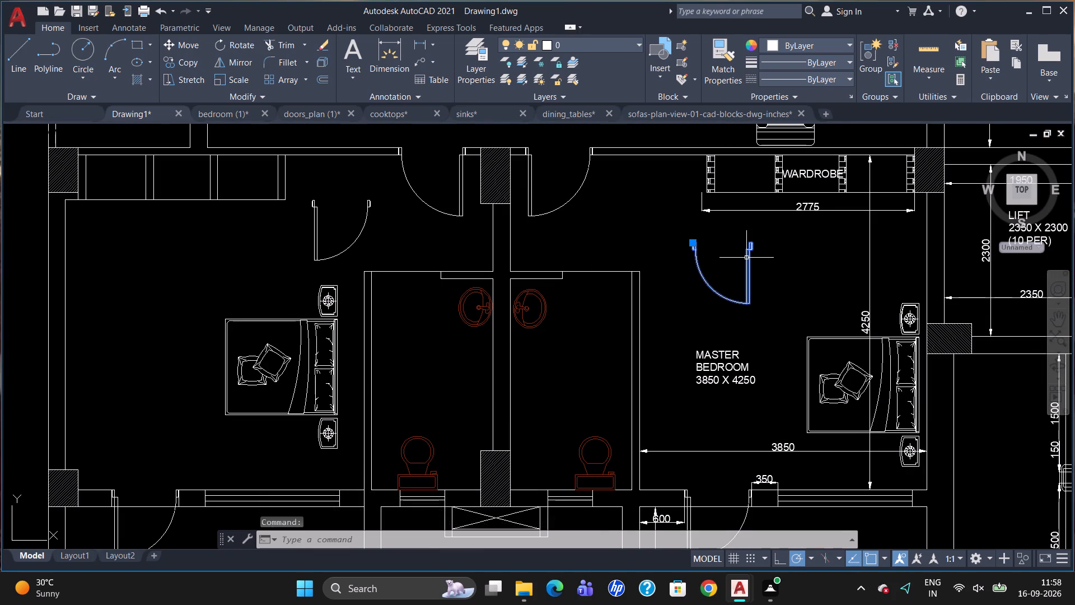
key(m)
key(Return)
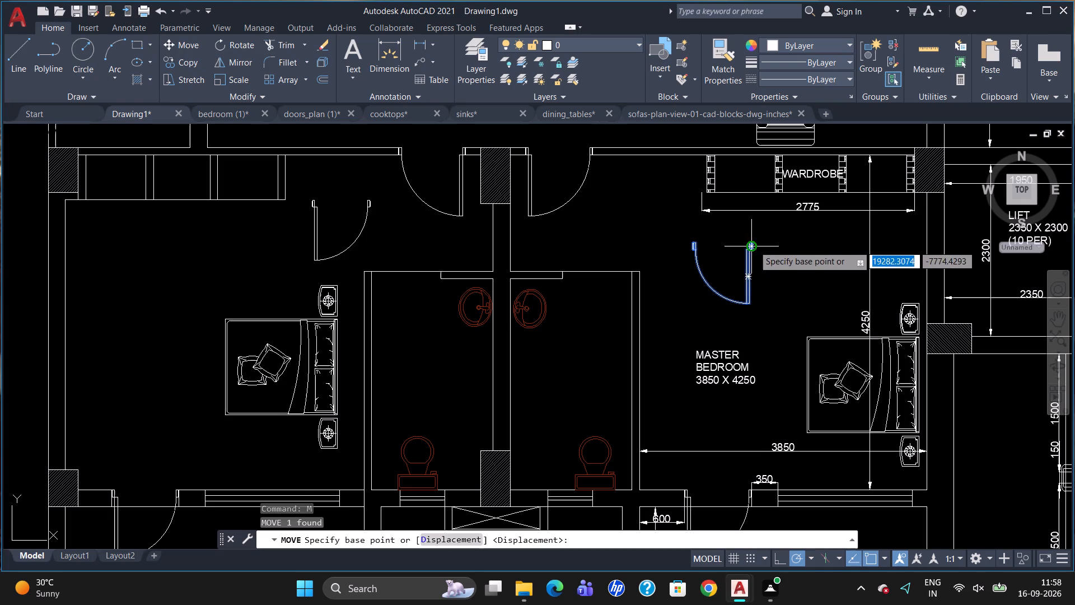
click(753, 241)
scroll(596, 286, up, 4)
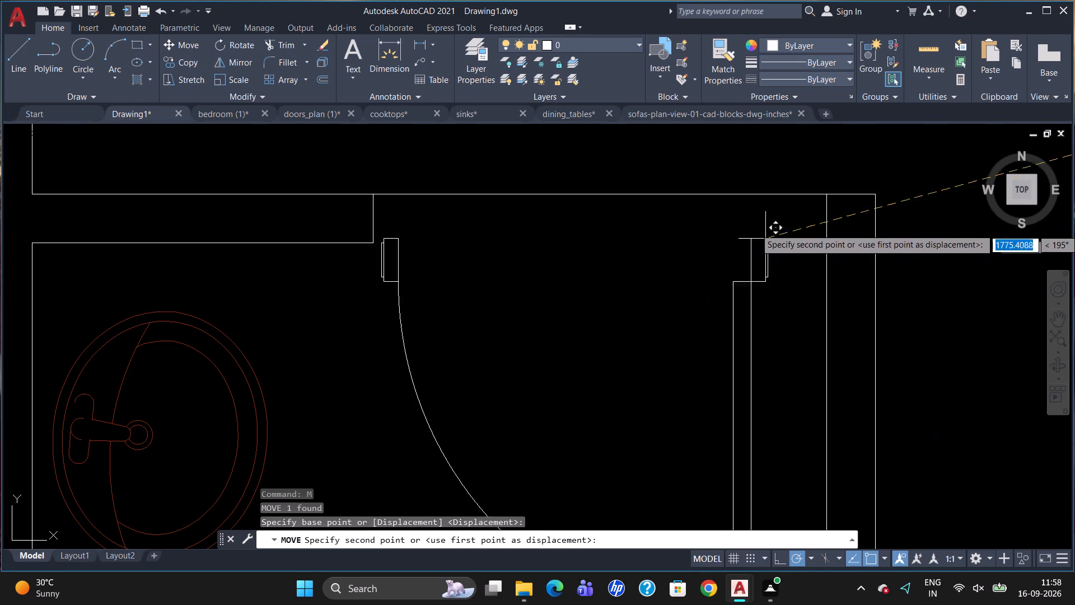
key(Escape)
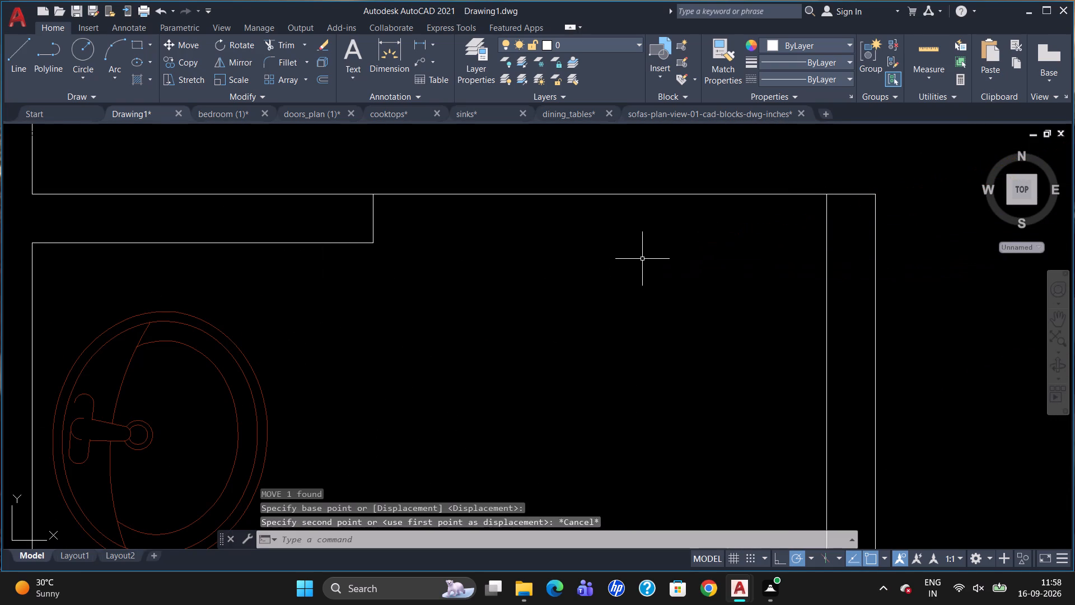
Draw the right bathroom's door jamb line 100 down, starting 800 from the upper wall's inner right corner, and join it to the existing wall stub.
scroll(642, 260, down, 3)
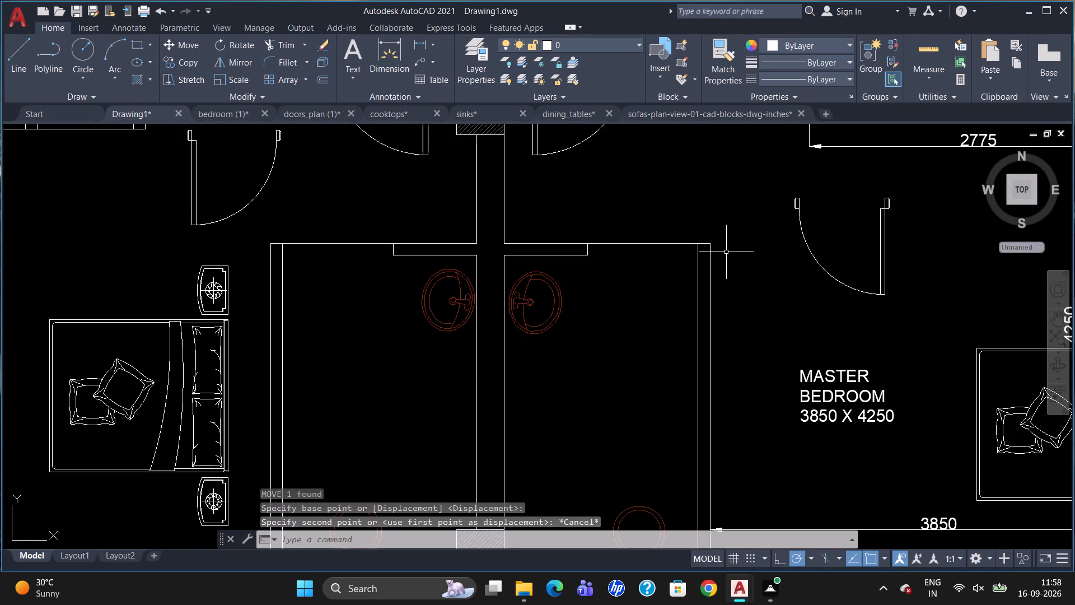
key(l)
key(Return)
text(TK)
key(Return)
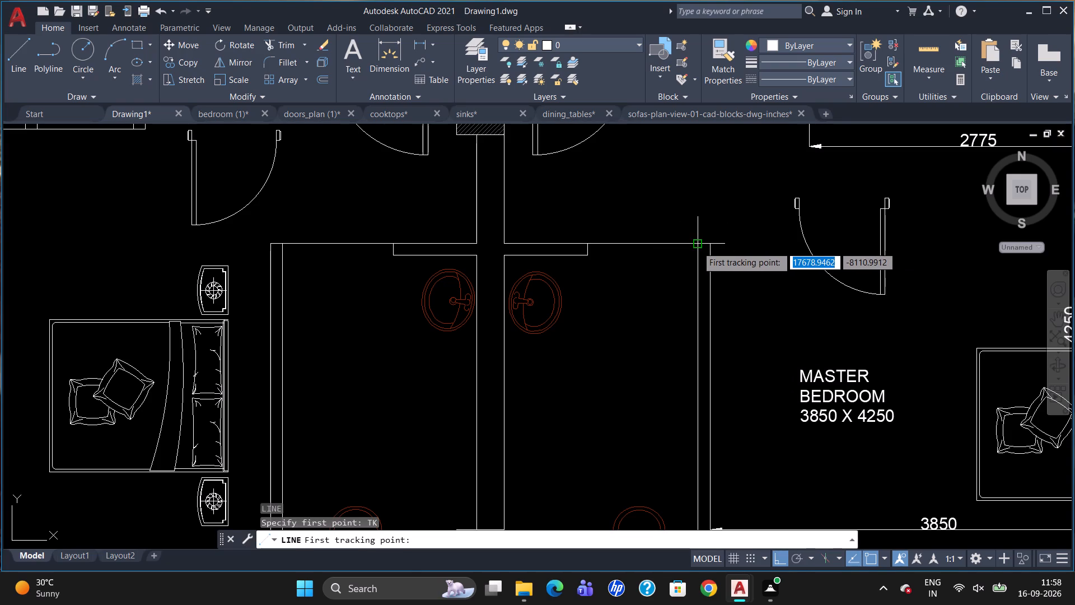
click(697, 246)
key(8)
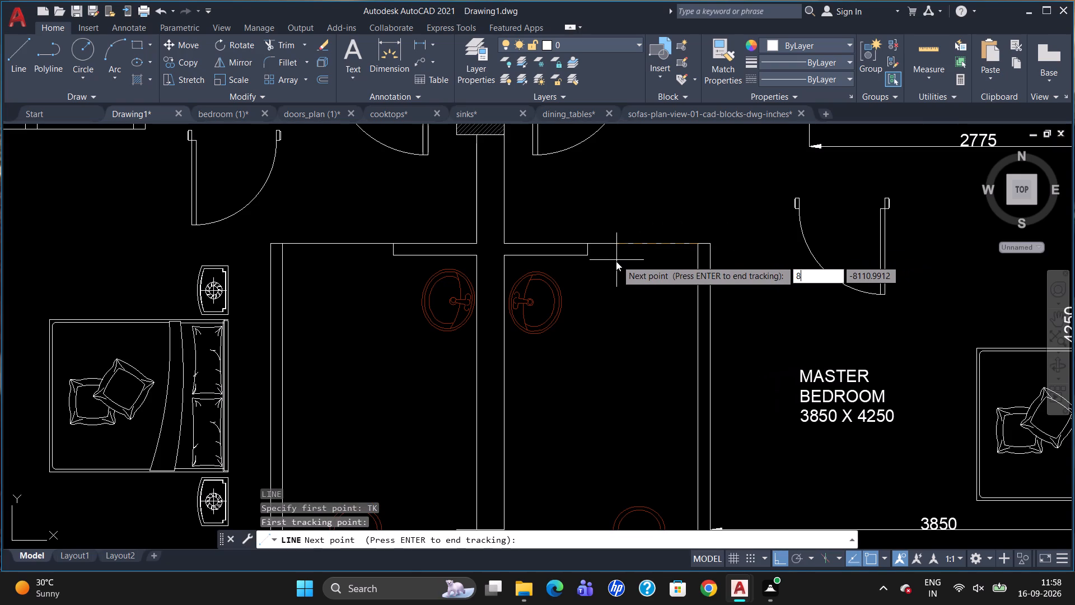
text(00)
key(Return)
key(Return)
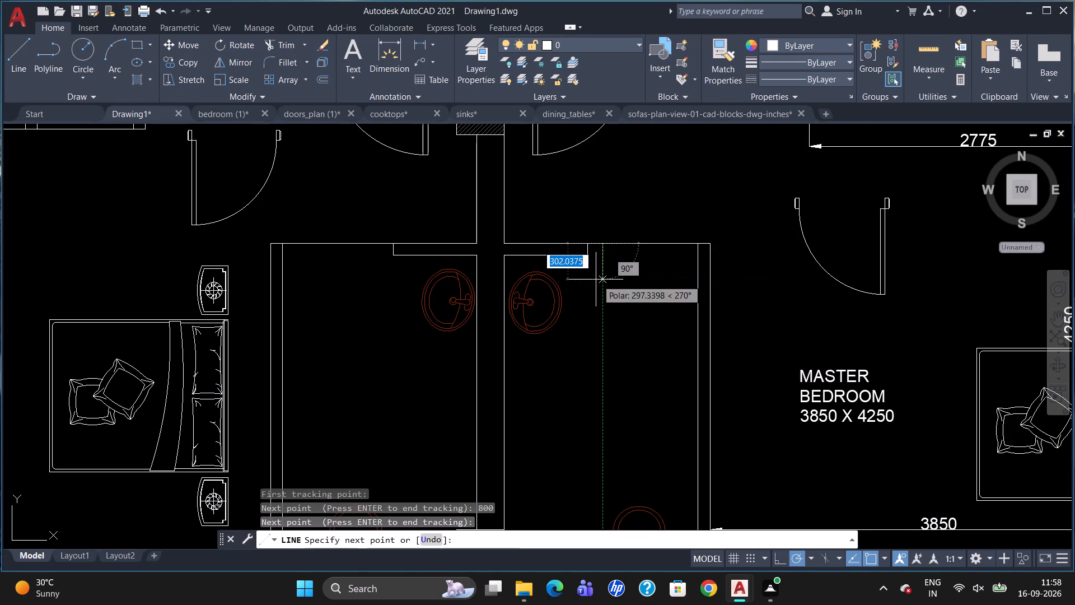
scroll(601, 269, up, 1)
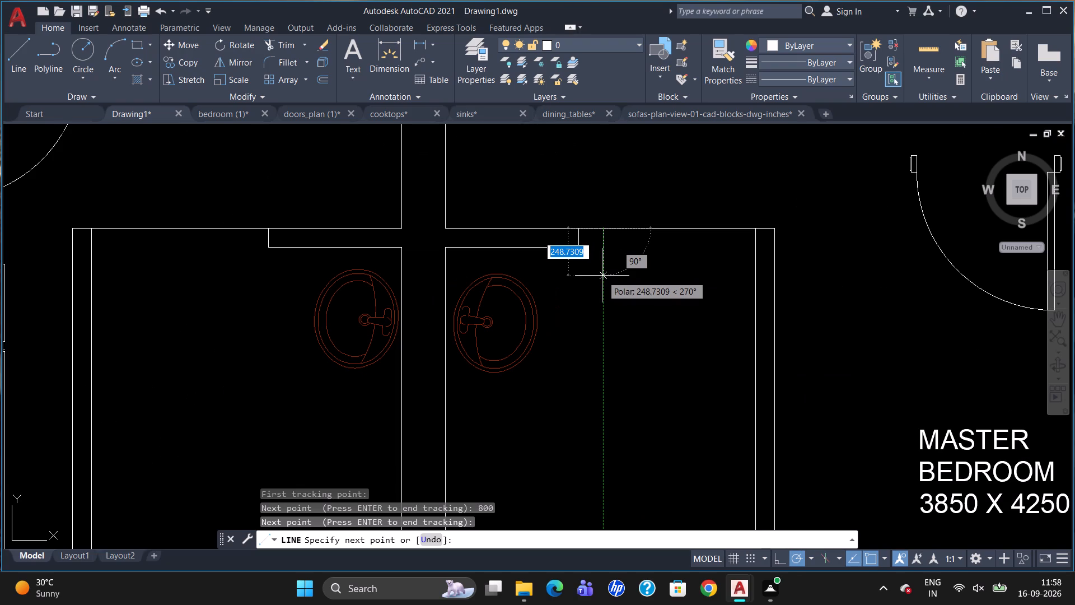
text(100)
key(Return)
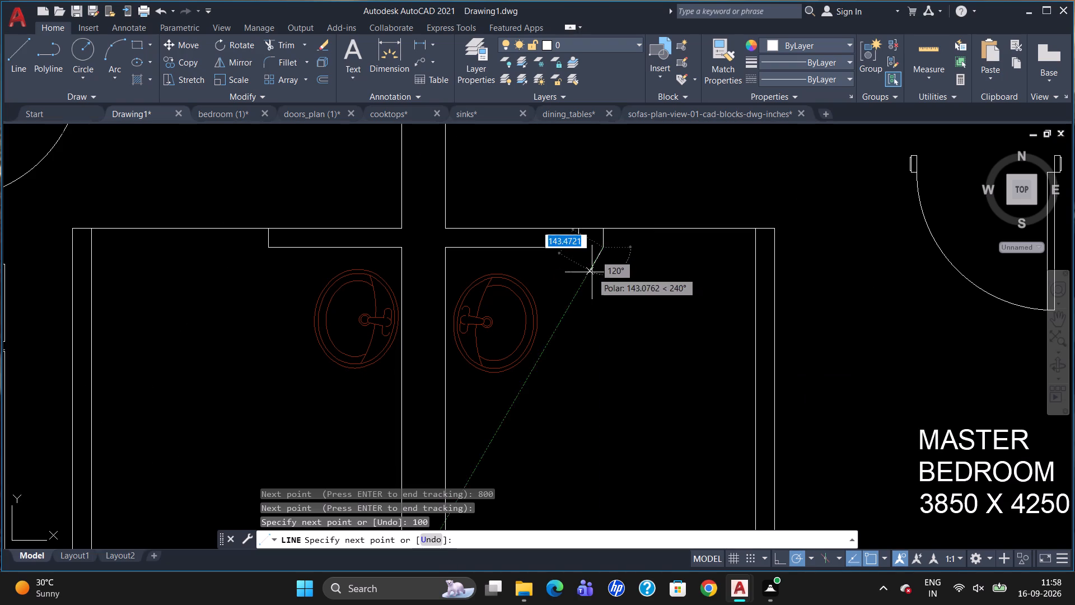
click(576, 248)
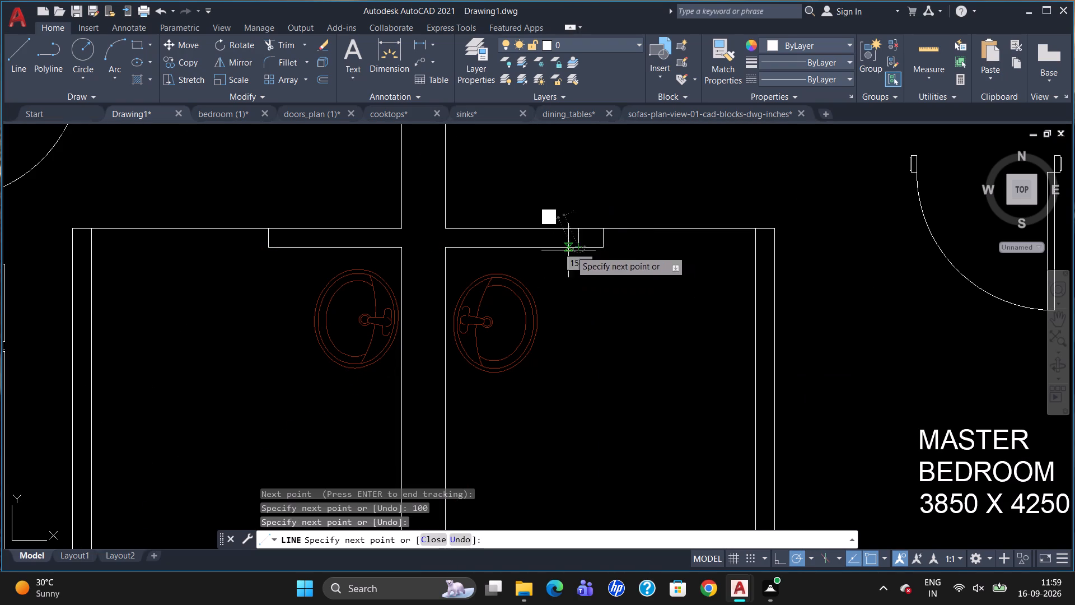
key(Escape)
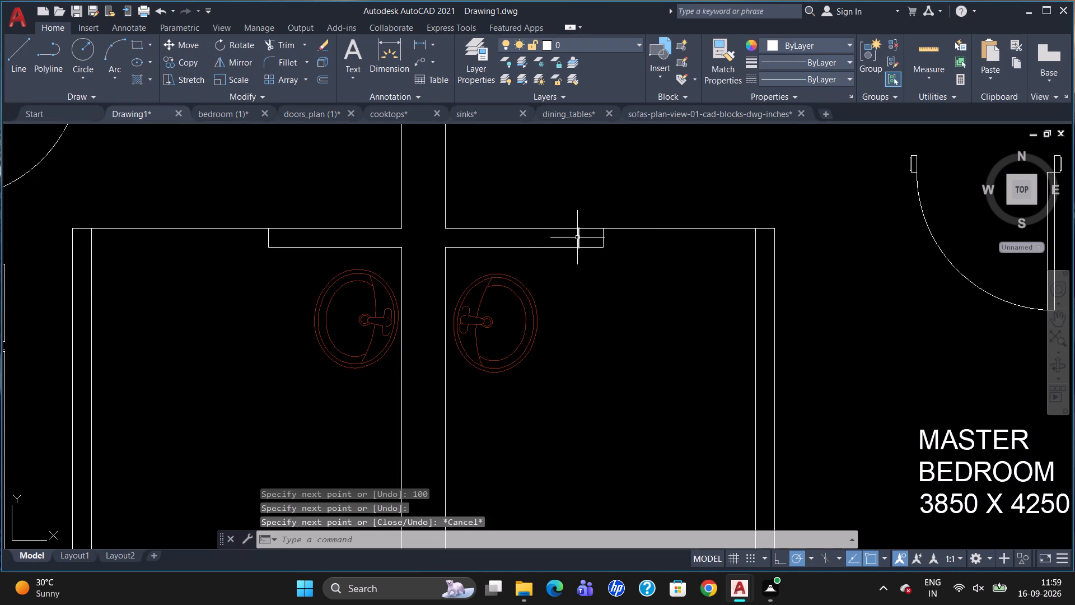
Delete the old end line inside the right bathroom's lengthened wall stub.
click(577, 238)
key(Delete)
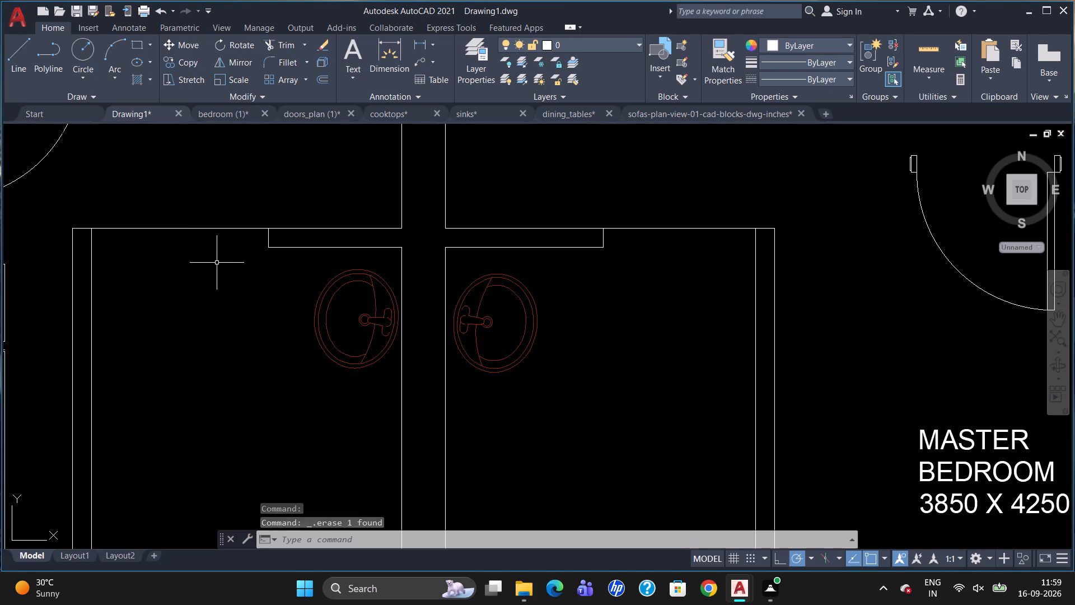
Draw the left bathroom's door jamb line 100 down, starting 800 from the upper wall's inner left corner, and join it to the existing wall stub.
key(l)
key(Return)
text(TK)
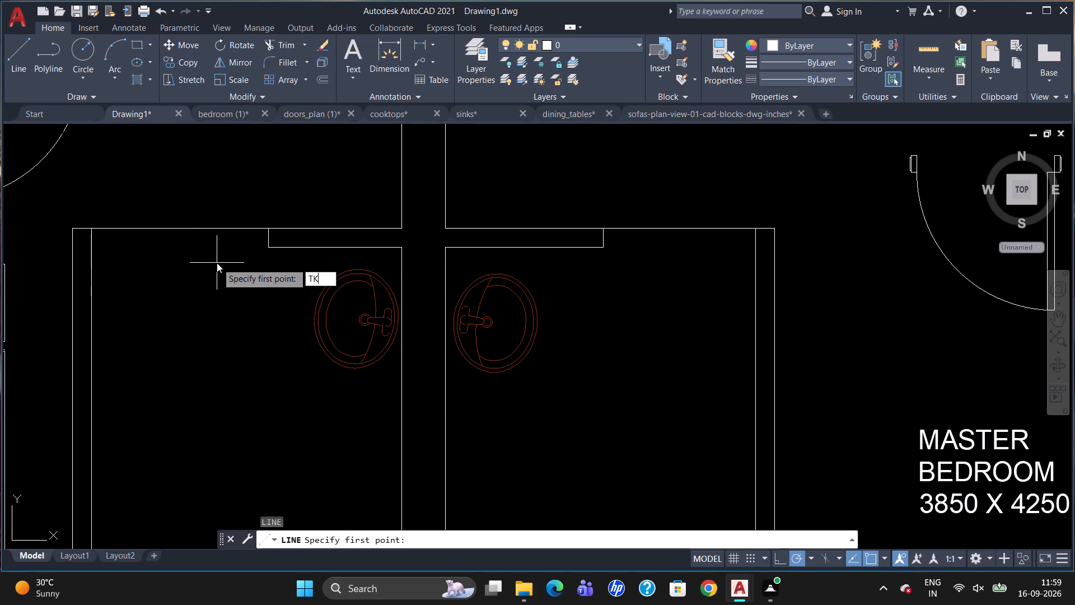
key(Return)
click(90, 227)
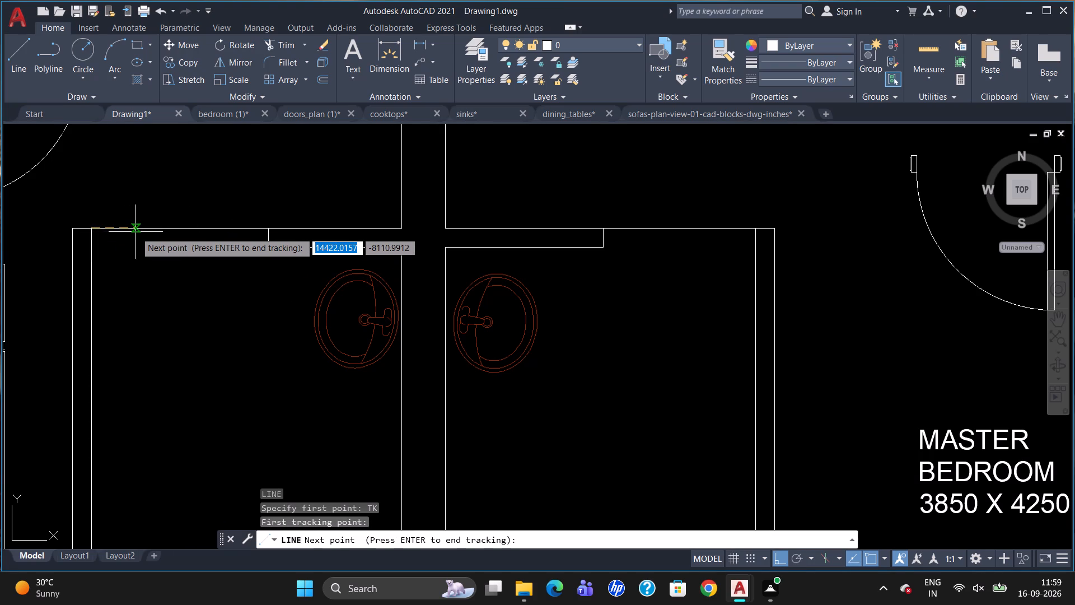
text(800)
key(Return)
key(Return)
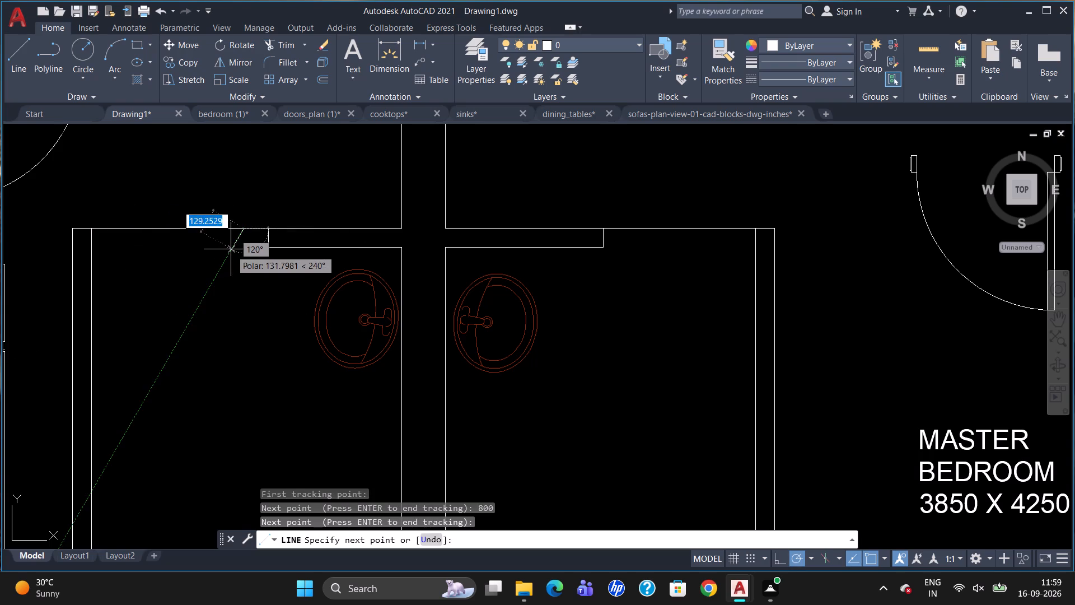
text(100)
key(Return)
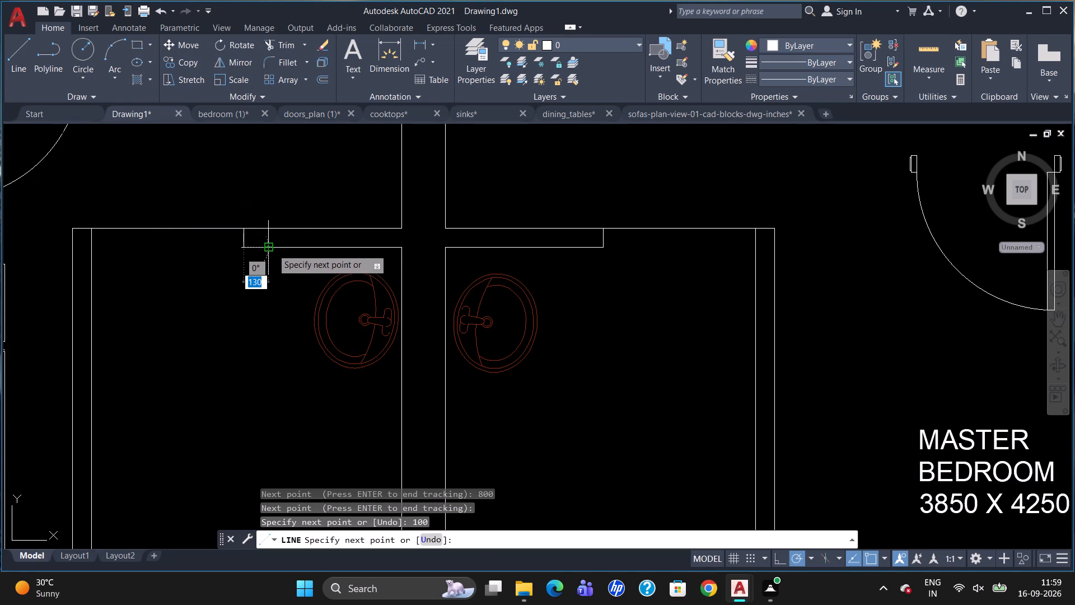
click(272, 248)
key(Escape)
Delete the old end line inside the left bathroom's lengthened wall stub.
click(267, 238)
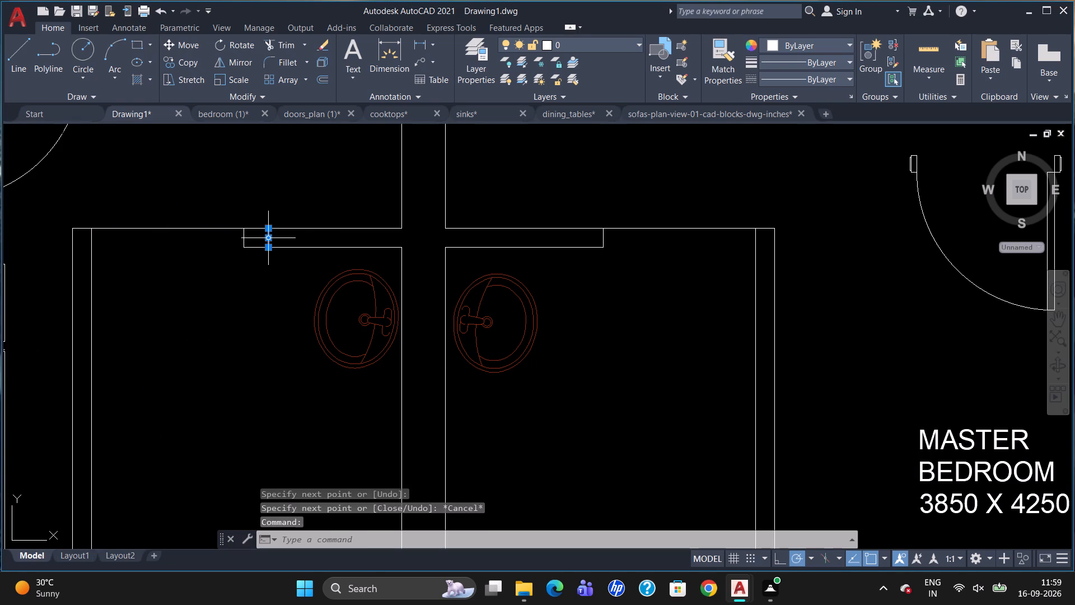
key(Delete)
Move the loose door from the master bedroom into the right bathroom's door opening, against the inner right wall corner.
scroll(270, 245, down, 1)
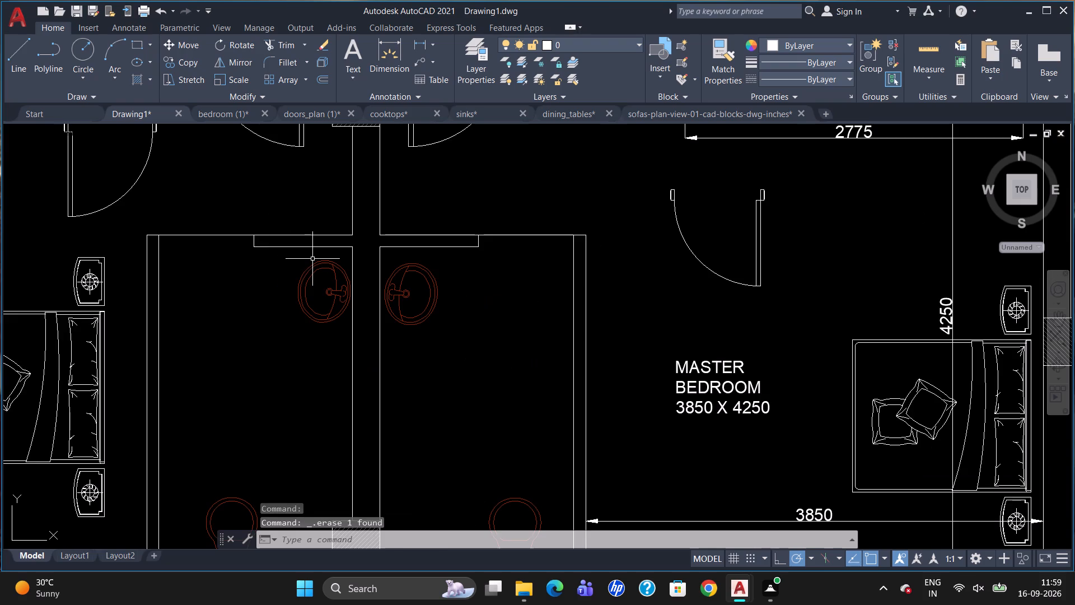
click(758, 218)
key(m)
key(Return)
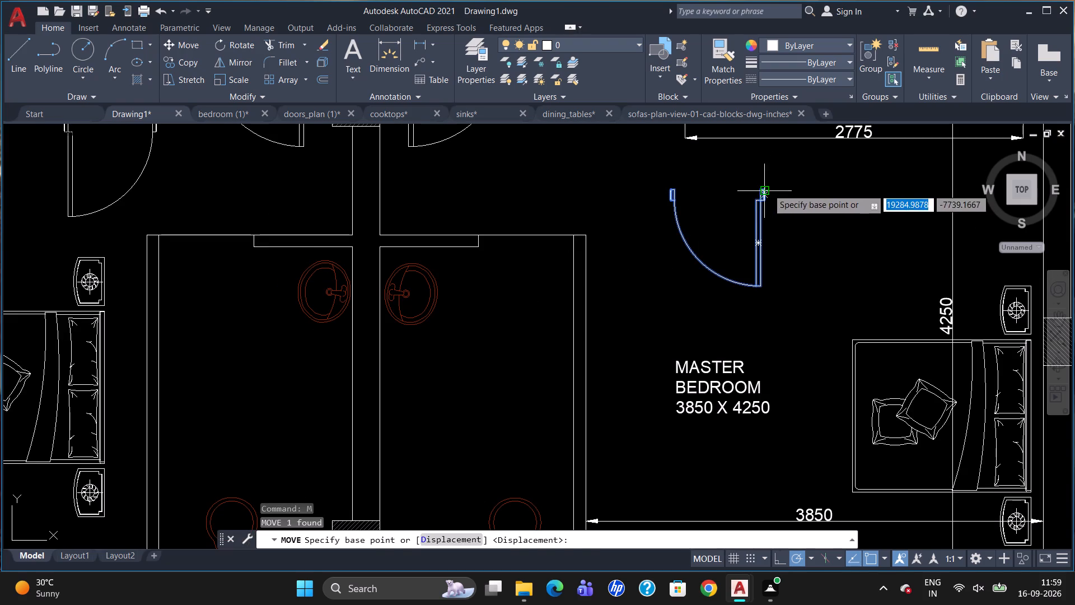
click(768, 189)
scroll(516, 257, up, 3)
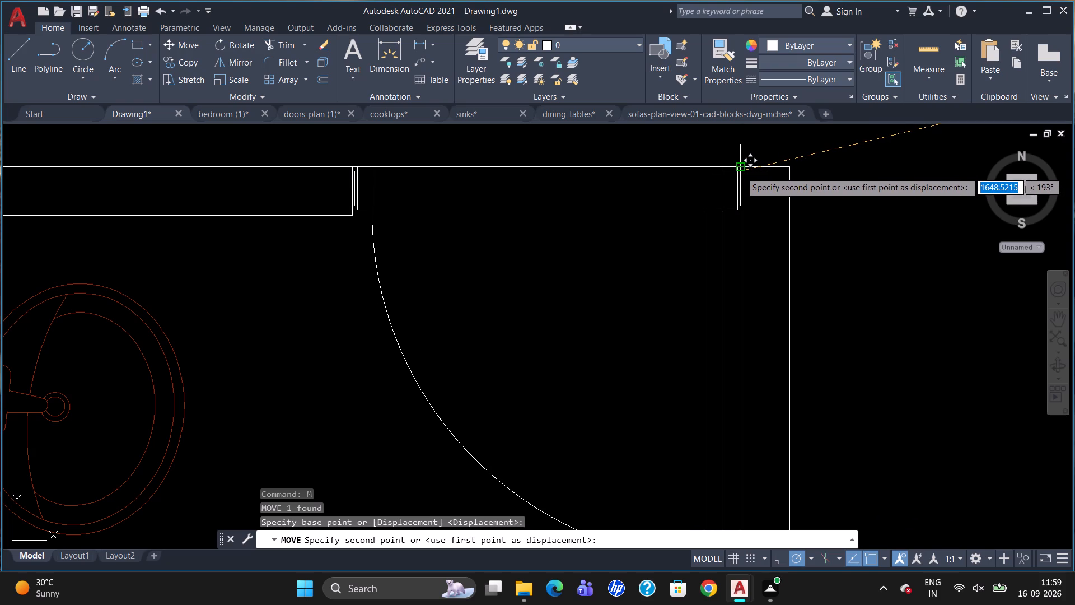
click(740, 171)
key(Escape)
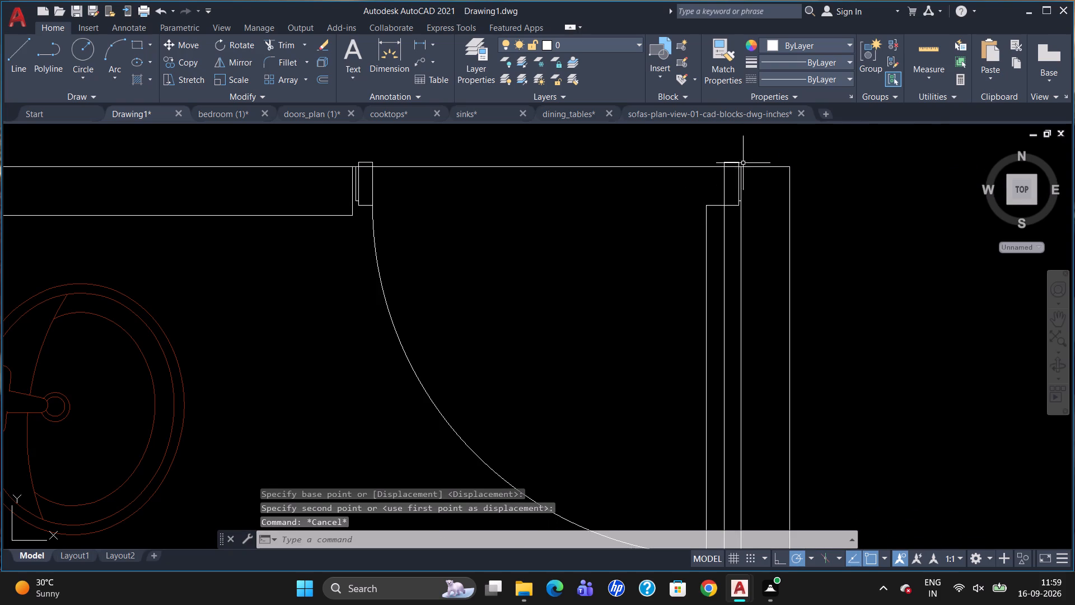
Shift the right bathroom door about 10 down and left so its frame's top edge lines up with the upper wall line.
click(738, 162)
key(m)
key(Return)
scroll(746, 152, up, 2)
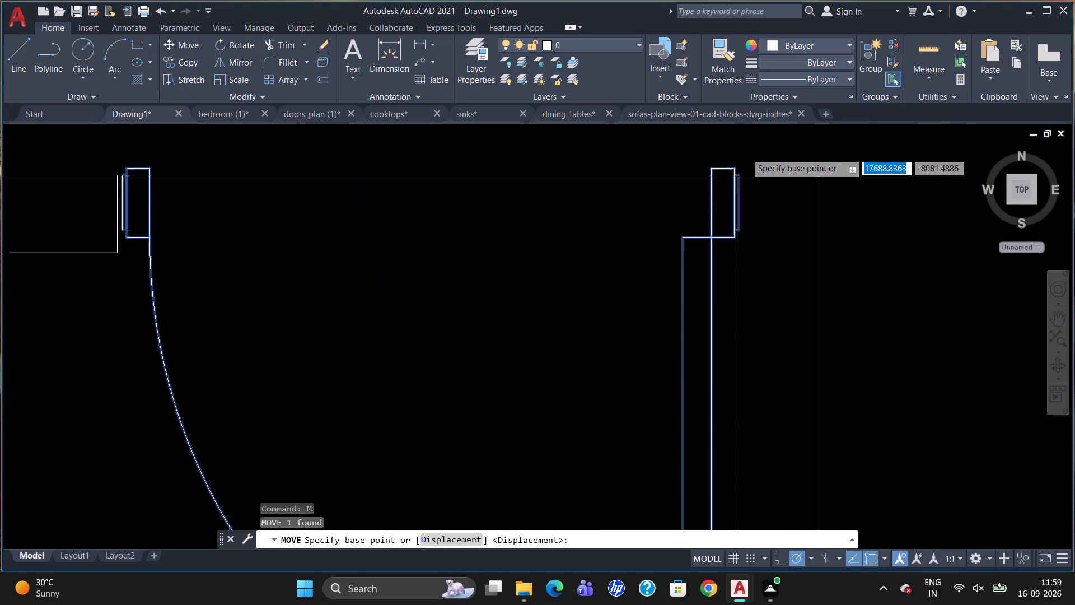
scroll(746, 152, up, 1)
click(719, 191)
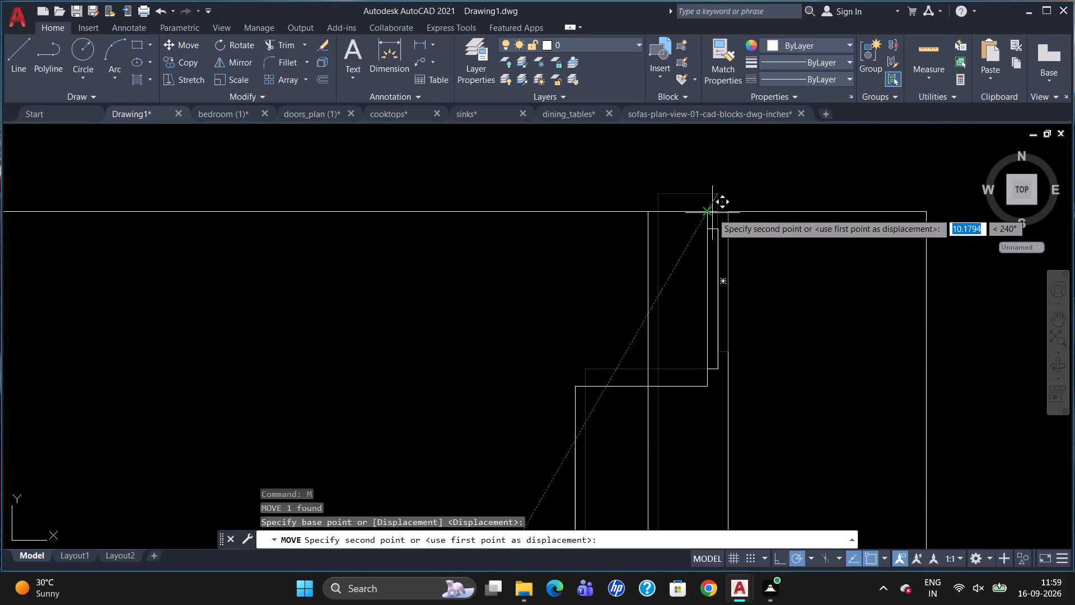
click(712, 213)
scroll(774, 188, down, 3)
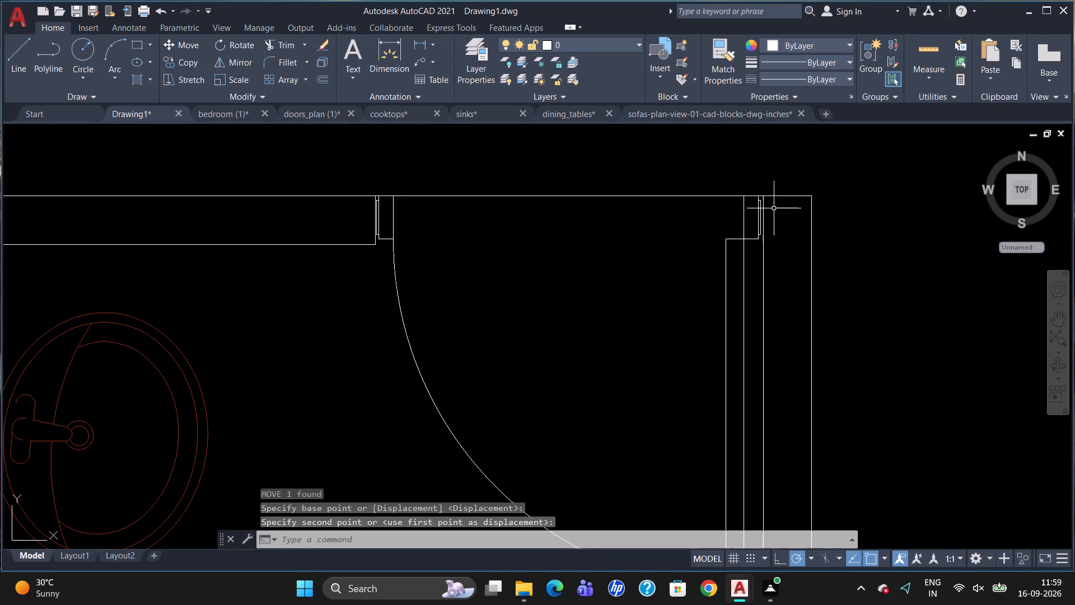
Move the loose door from the left bedroom into the left bathroom's door opening, beside the inner left wall corner.
scroll(822, 196, down, 4)
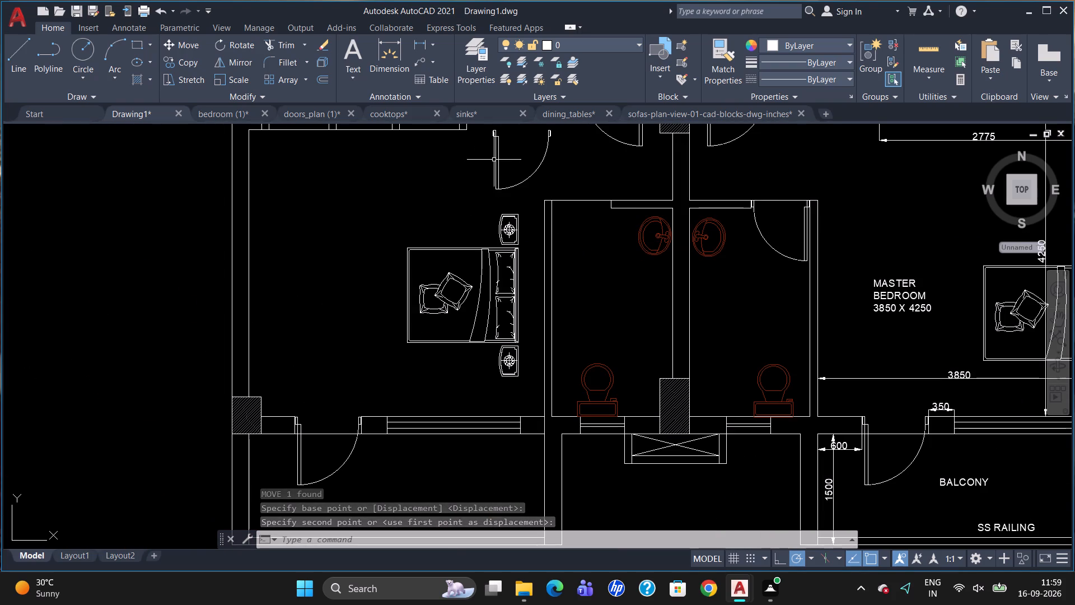
click(497, 158)
key(m)
key(Return)
scroll(500, 206, down, 1)
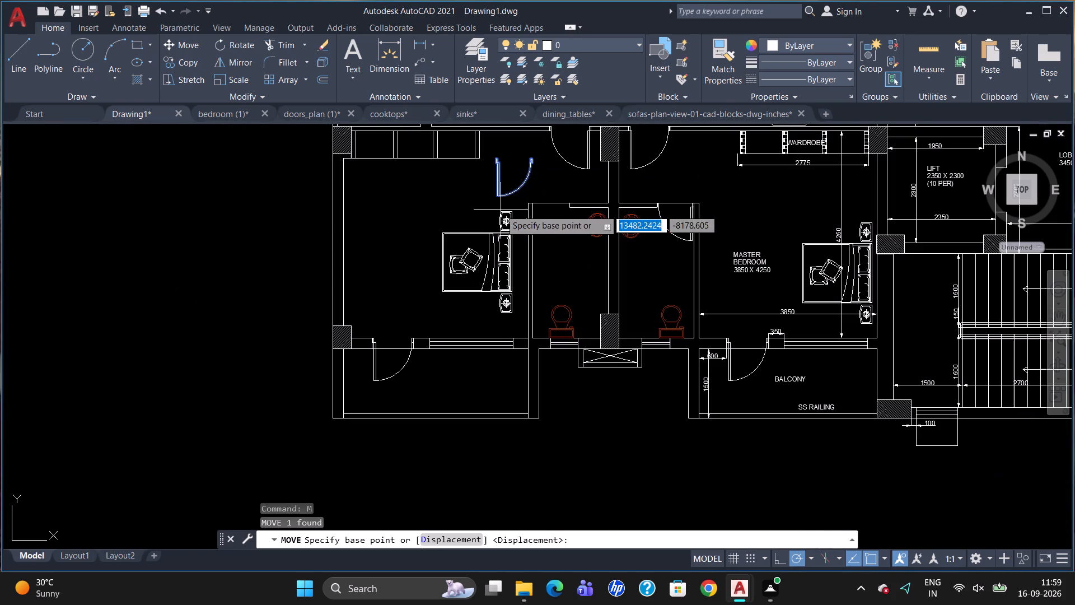
click(490, 152)
scroll(543, 213, up, 4)
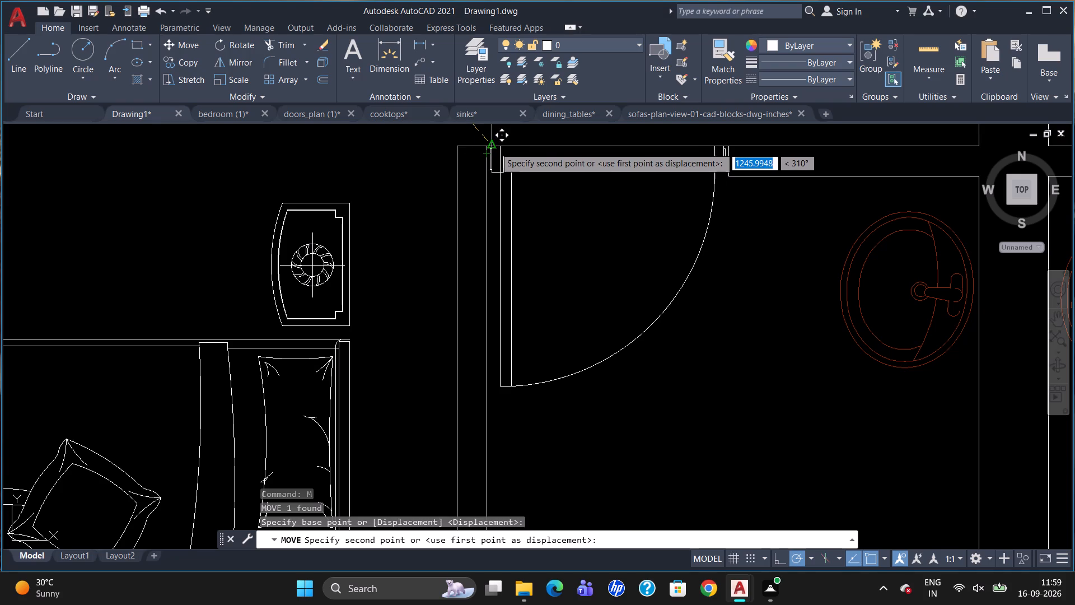
click(496, 147)
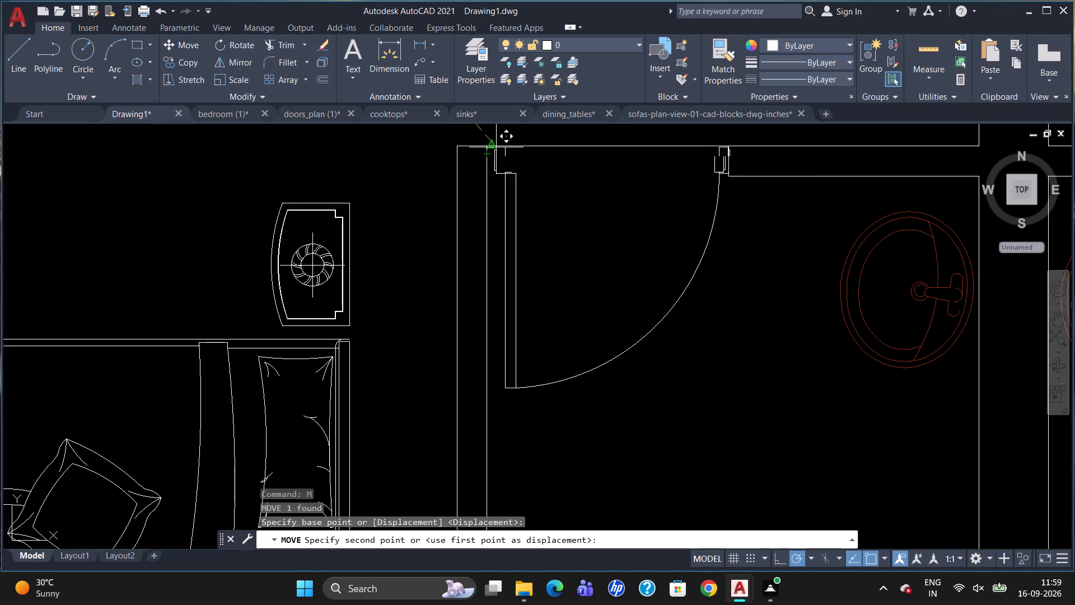
Add a linear dimension below the duct between the bathrooms for the thickness of its left wall.
scroll(599, 220, down, 3)
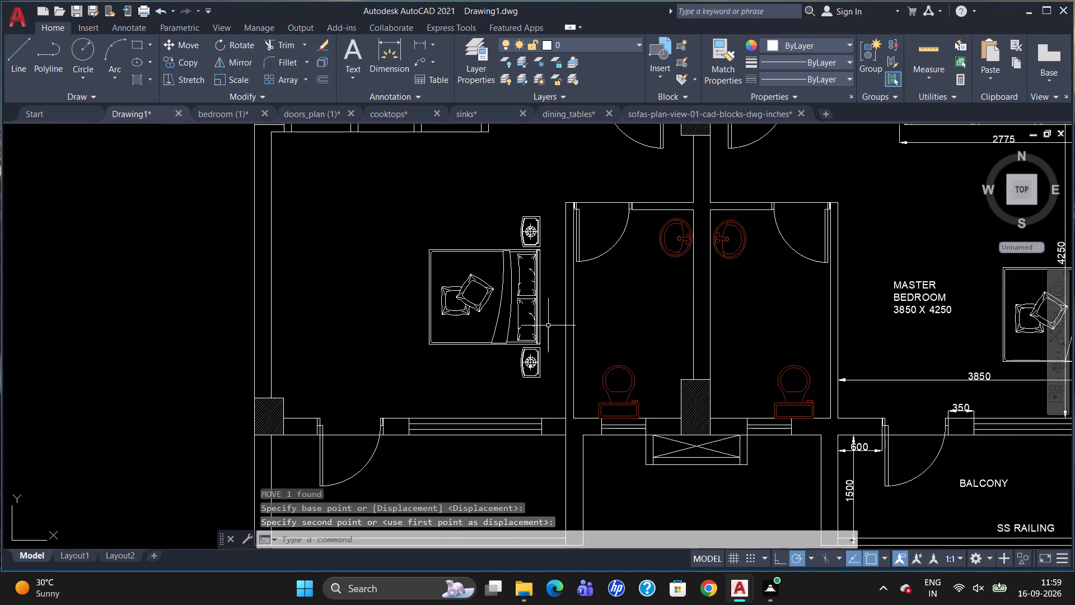
scroll(577, 280, down, 1)
scroll(655, 259, down, 1)
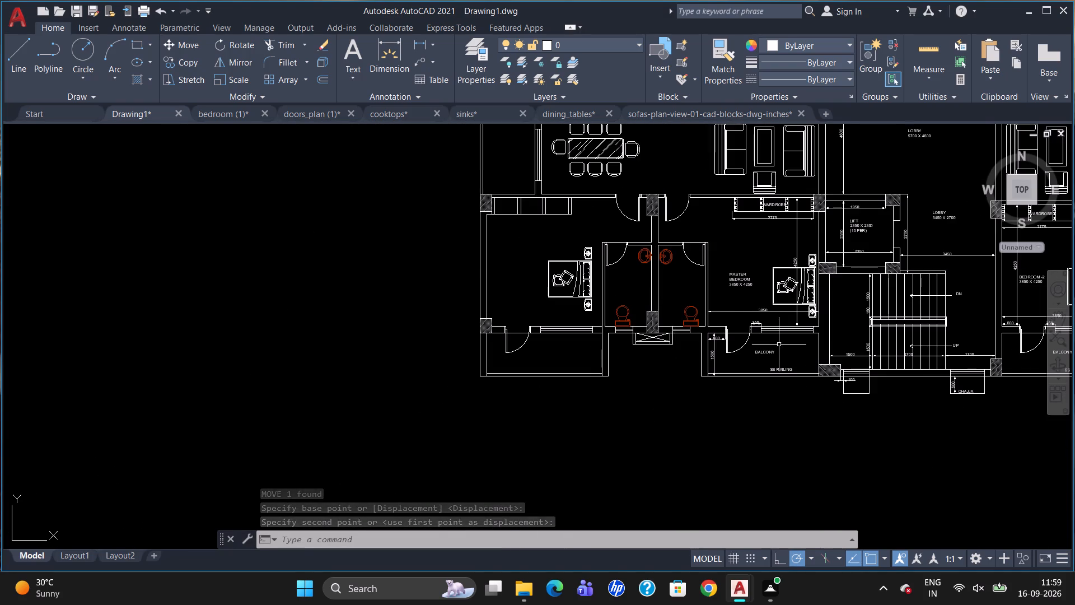
scroll(778, 346, up, 1)
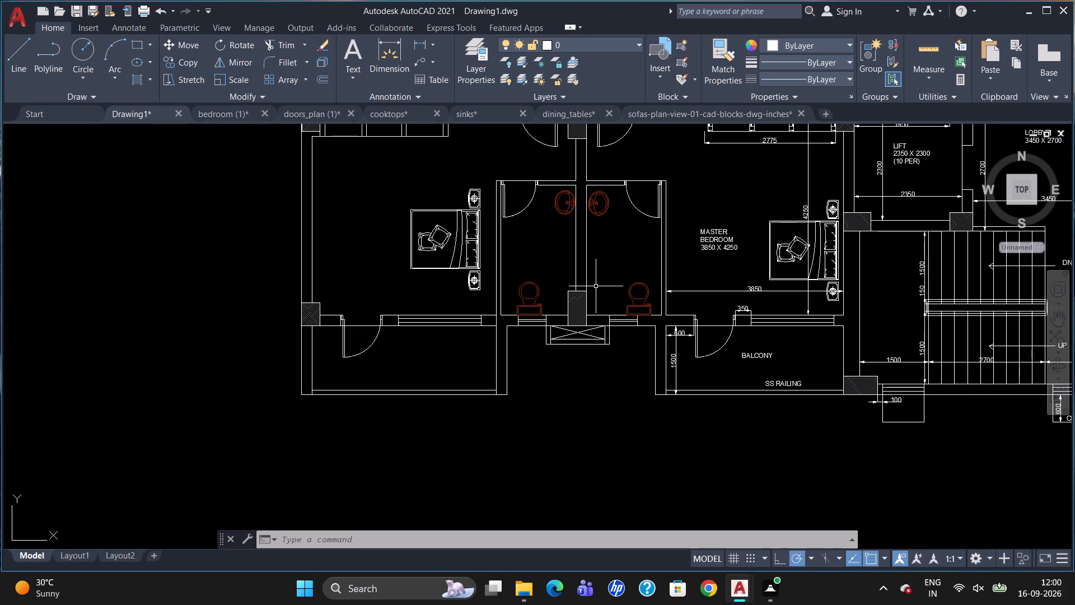
text(DLI)
key(Return)
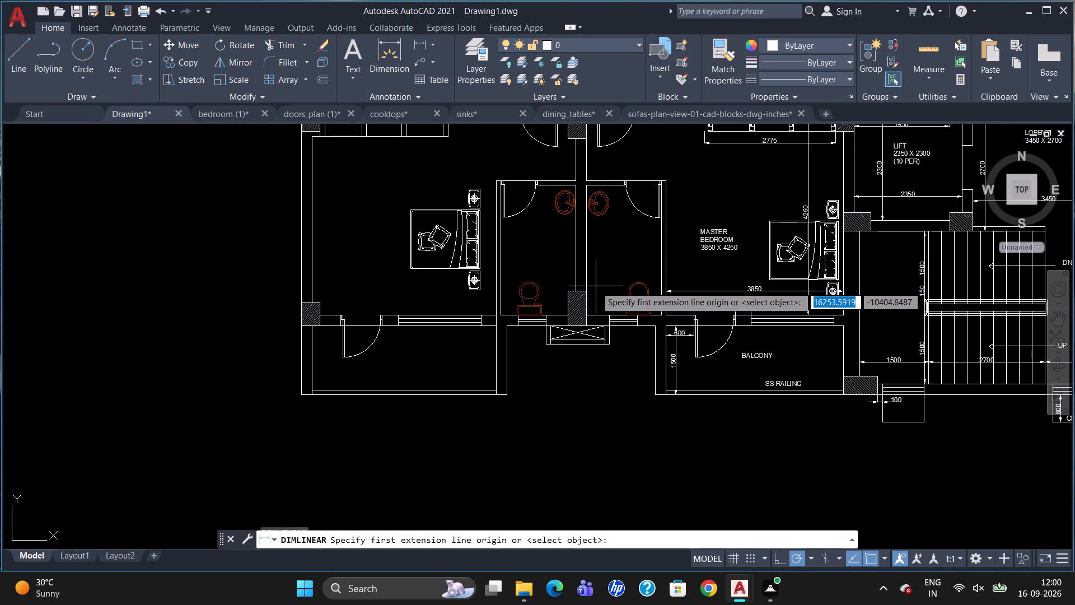
scroll(541, 389, up, 1)
scroll(543, 327, up, 2)
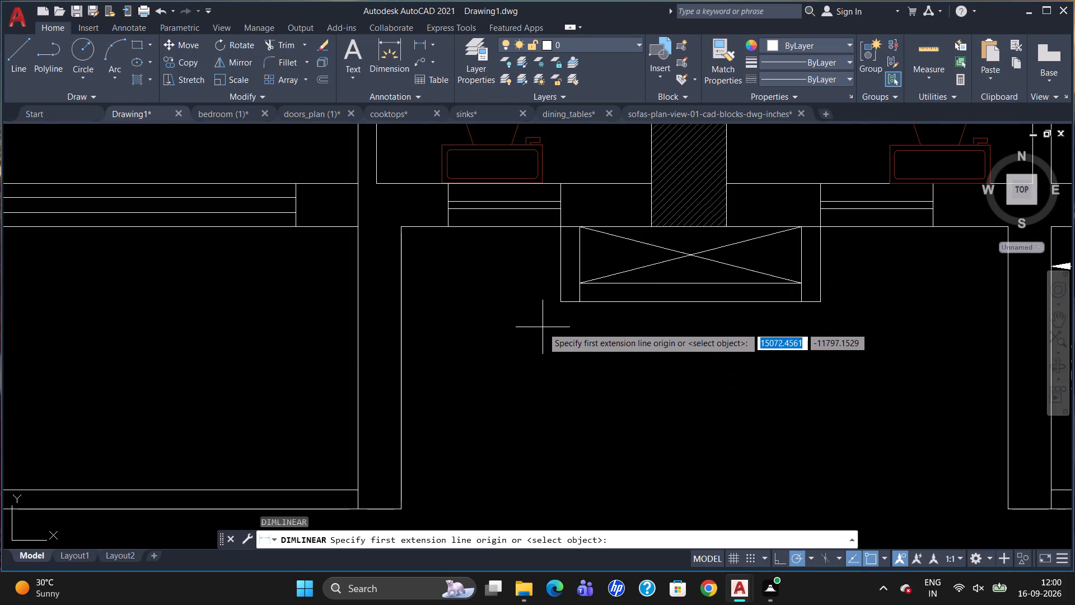
click(559, 304)
click(581, 299)
click(576, 347)
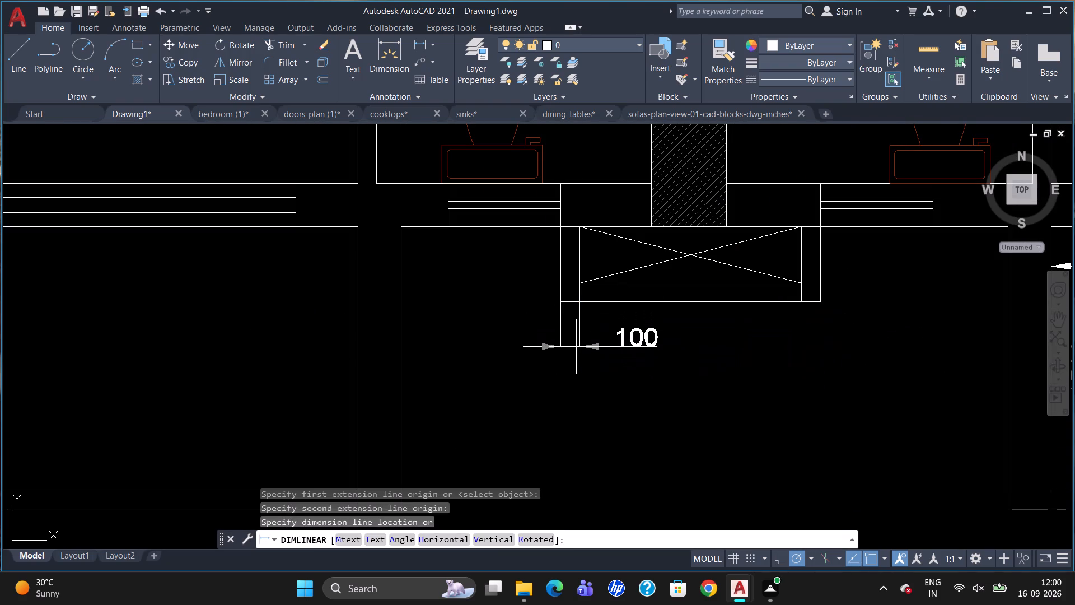
Add a linear dimension below the duct for the thickness of its right wall.
key(space)
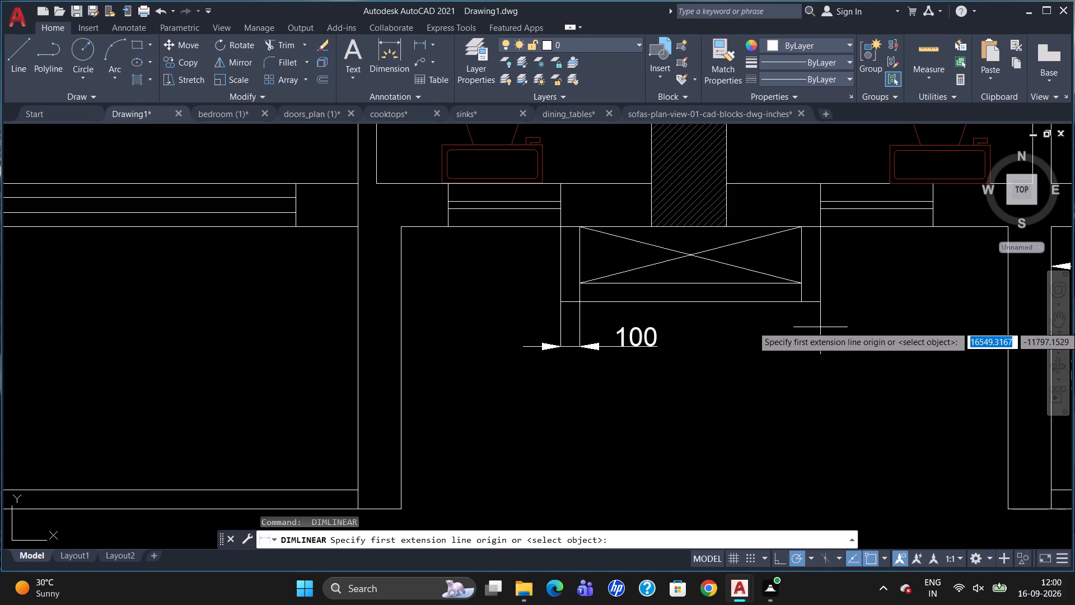
click(803, 301)
click(821, 303)
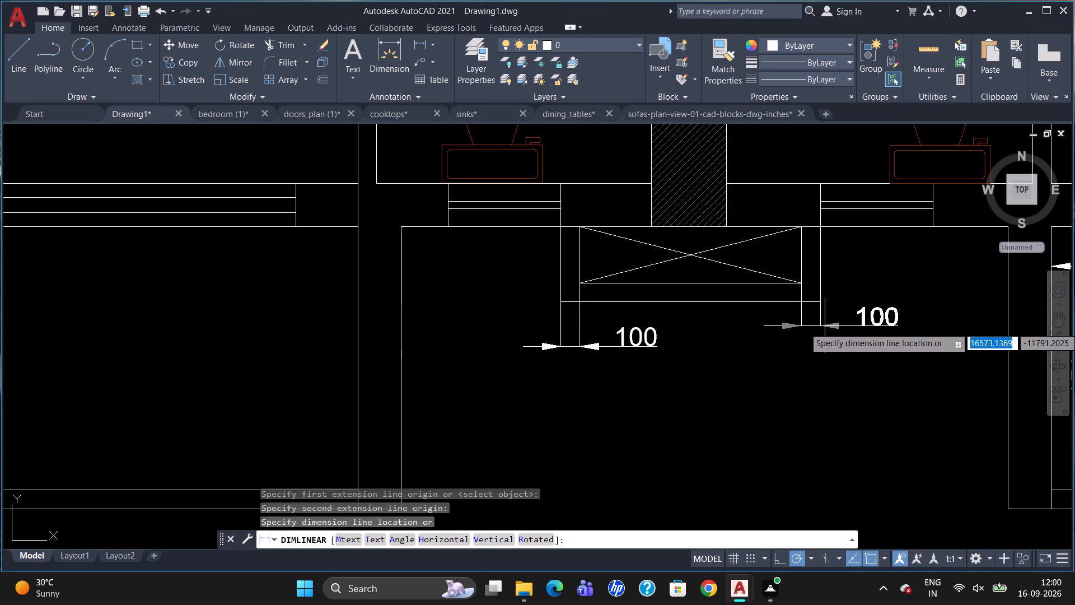
click(825, 336)
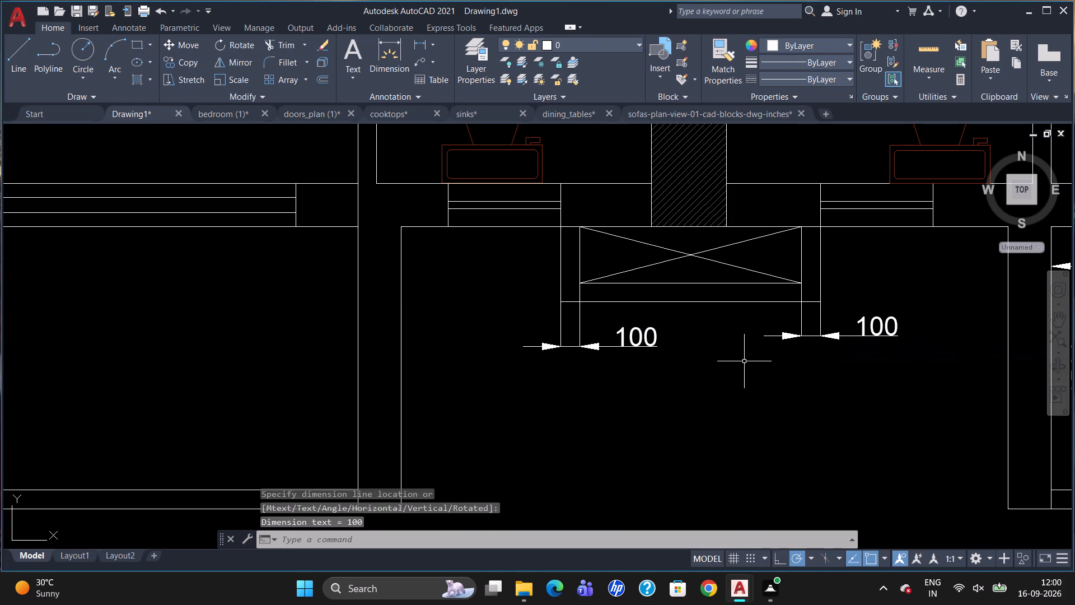
Add a linear dimension below the duct for its clear width between the two side walls.
key(space)
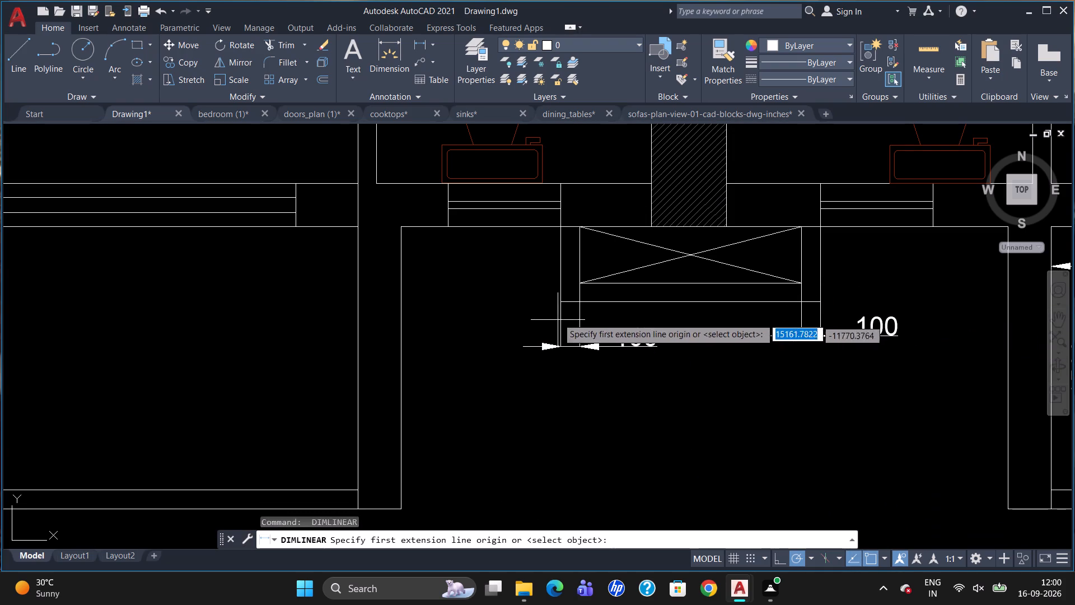
click(582, 300)
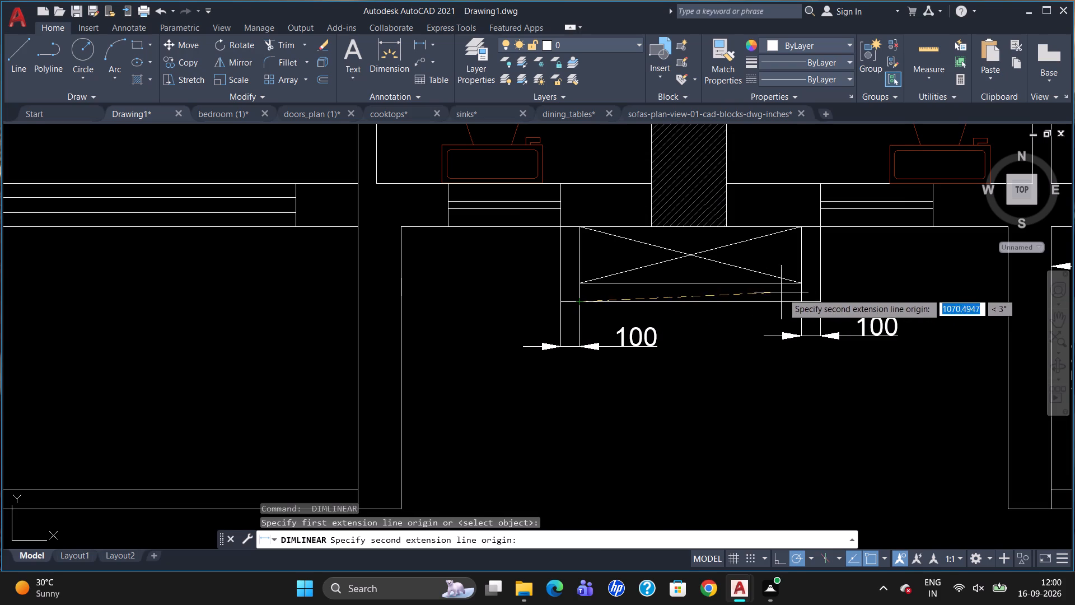
click(801, 299)
click(800, 355)
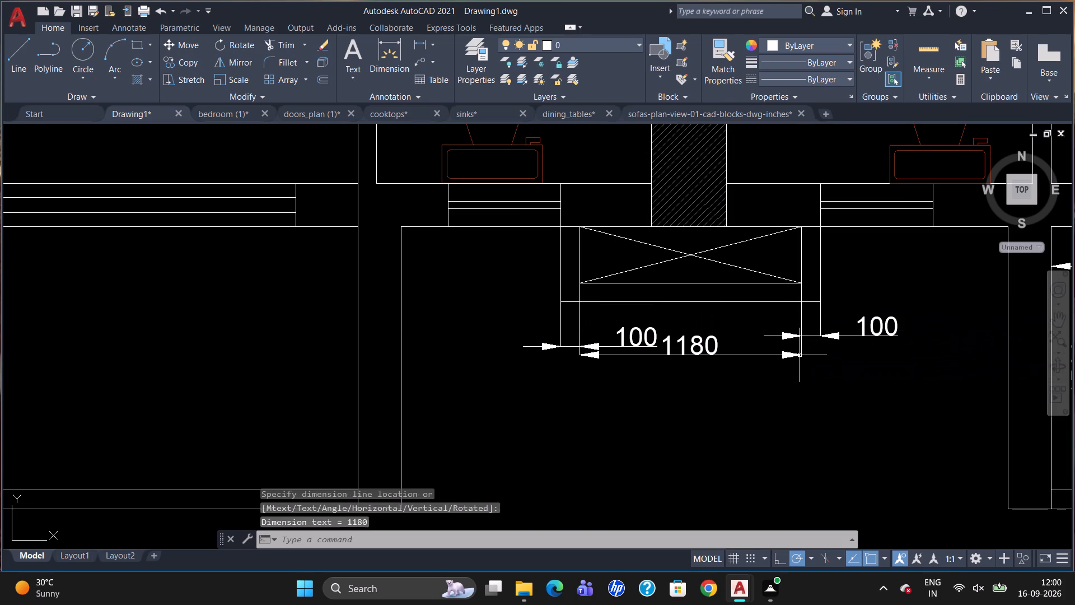
Override the text of the duct's clear-width dimension with 950.
double_click(714, 346)
key(Delete)
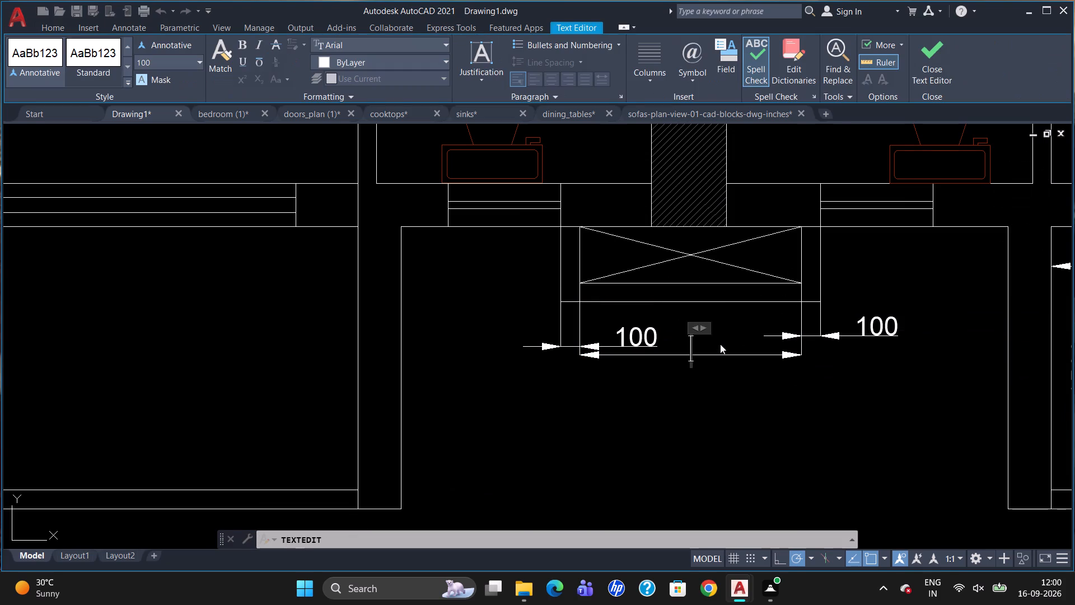
text(950)
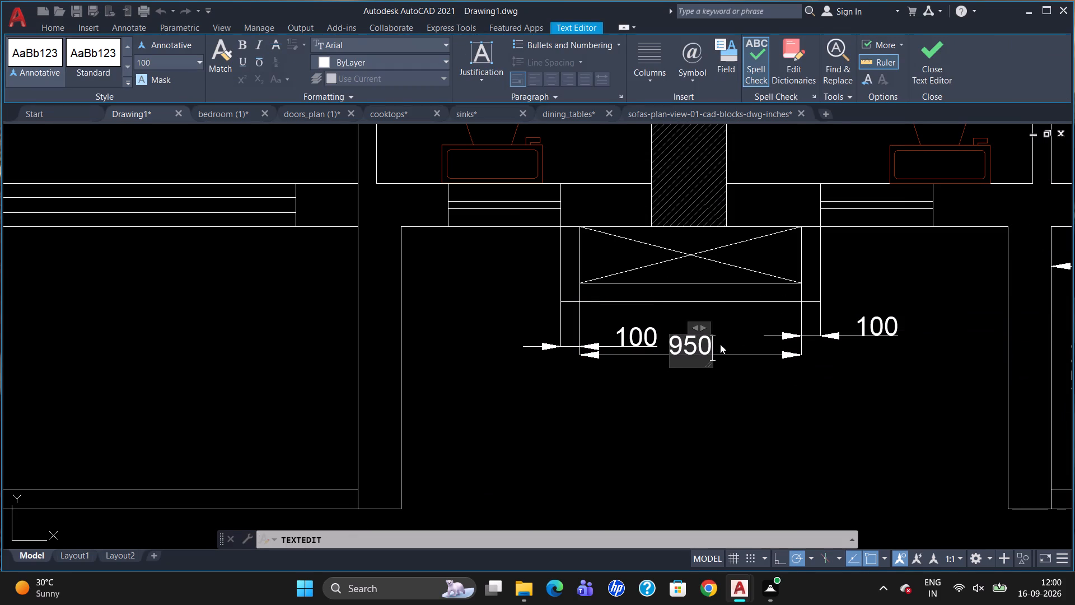
click(653, 450)
key(Escape)
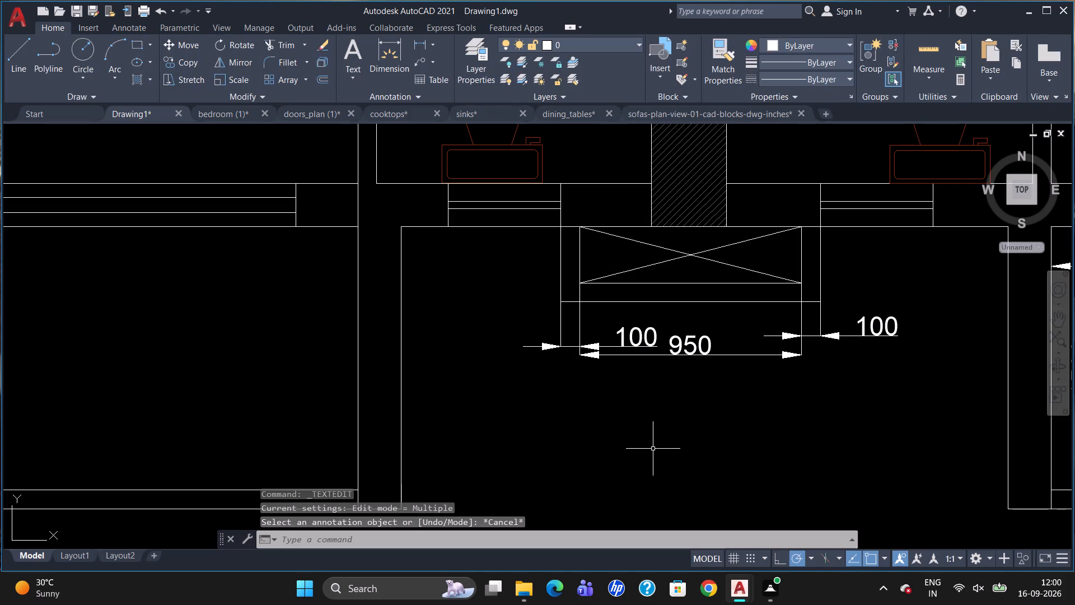
Add a linear dimension from the recess's left wall to the duct's left outer face, in line with the left wall-thickness dimension.
key(s)
key(BackSpace)
text(DLI)
key(Return)
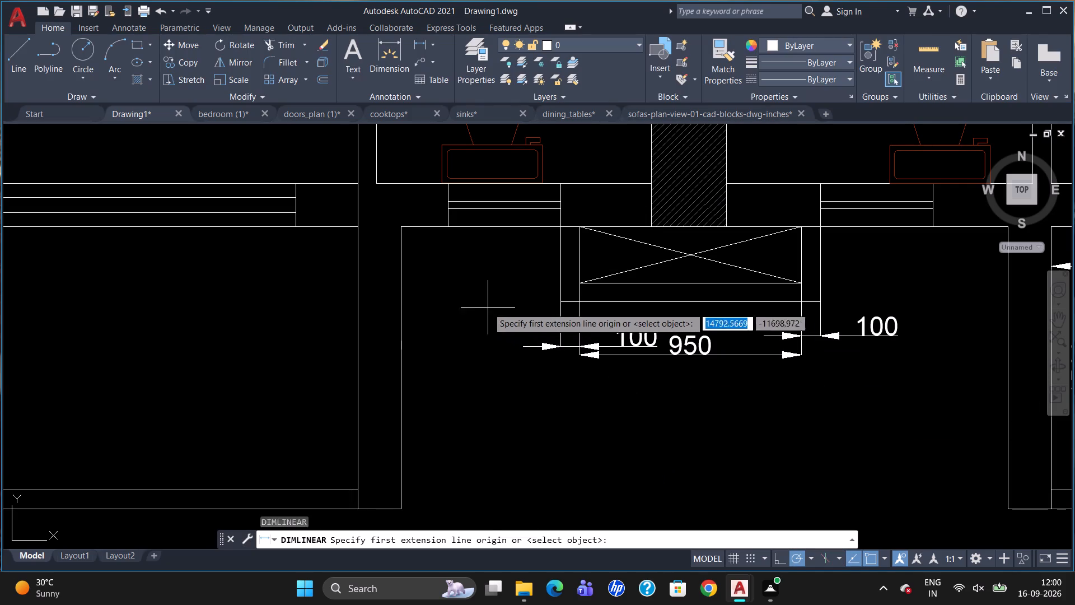
click(394, 327)
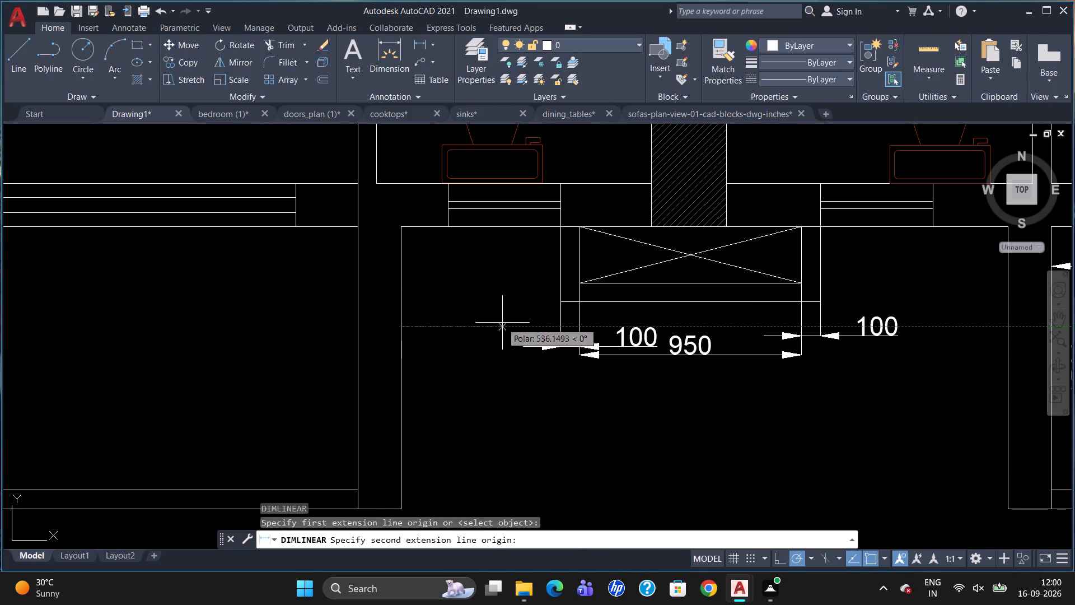
click(565, 317)
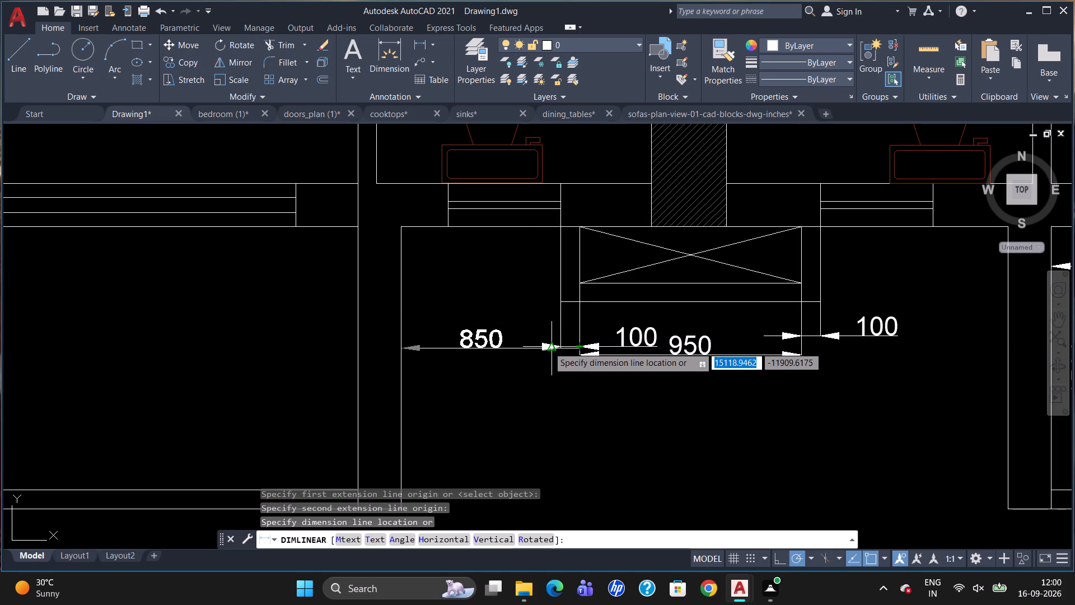
click(549, 346)
Add a linear dimension from the duct's right outer face to the recess's right wall.
scroll(462, 346, down, 2)
scroll(718, 336, up, 1)
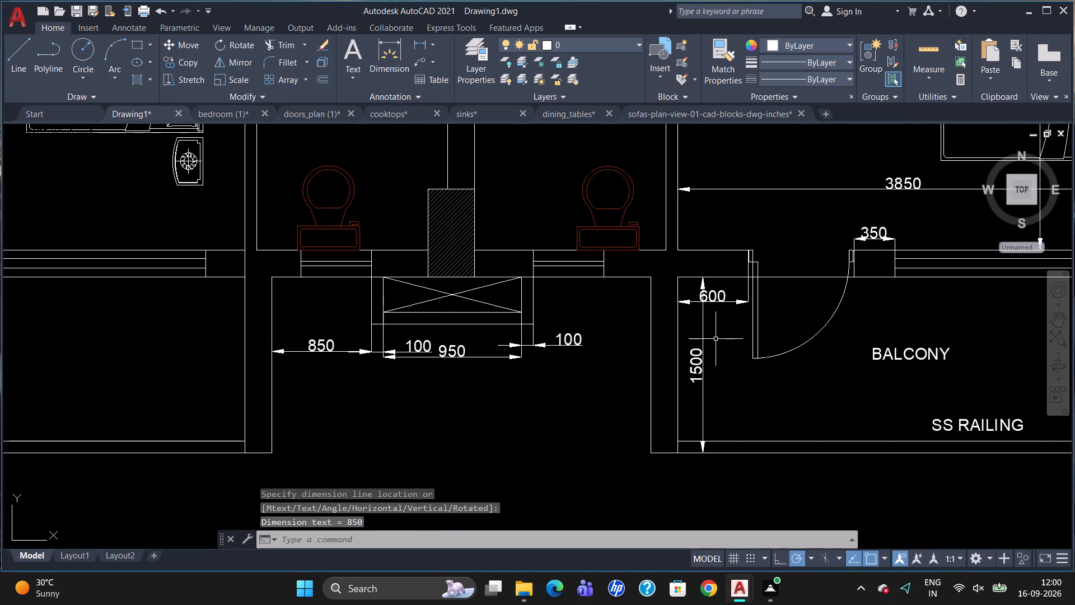
key(space)
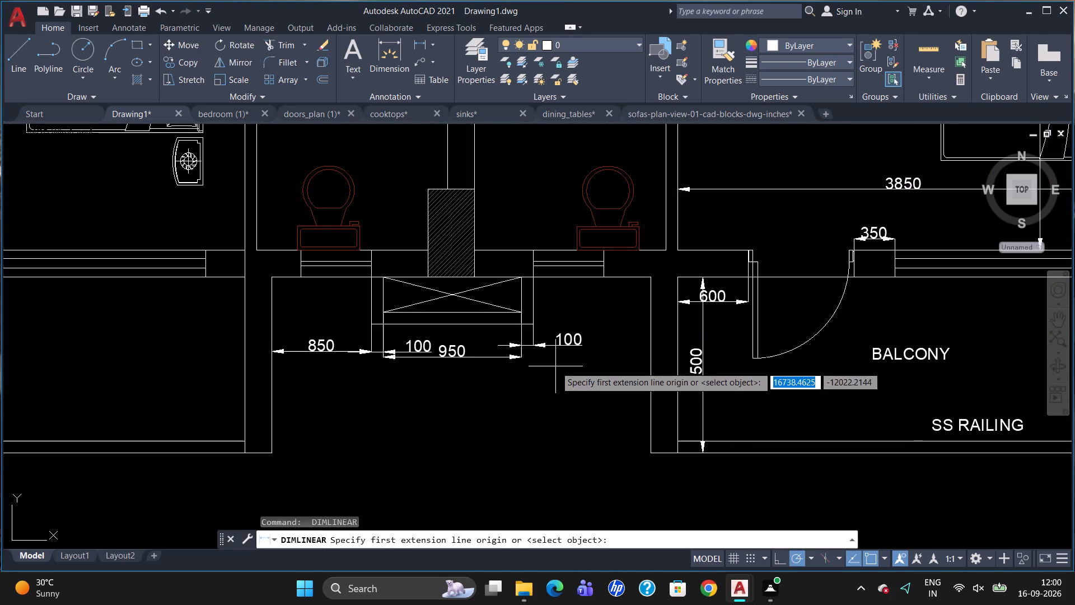
click(534, 332)
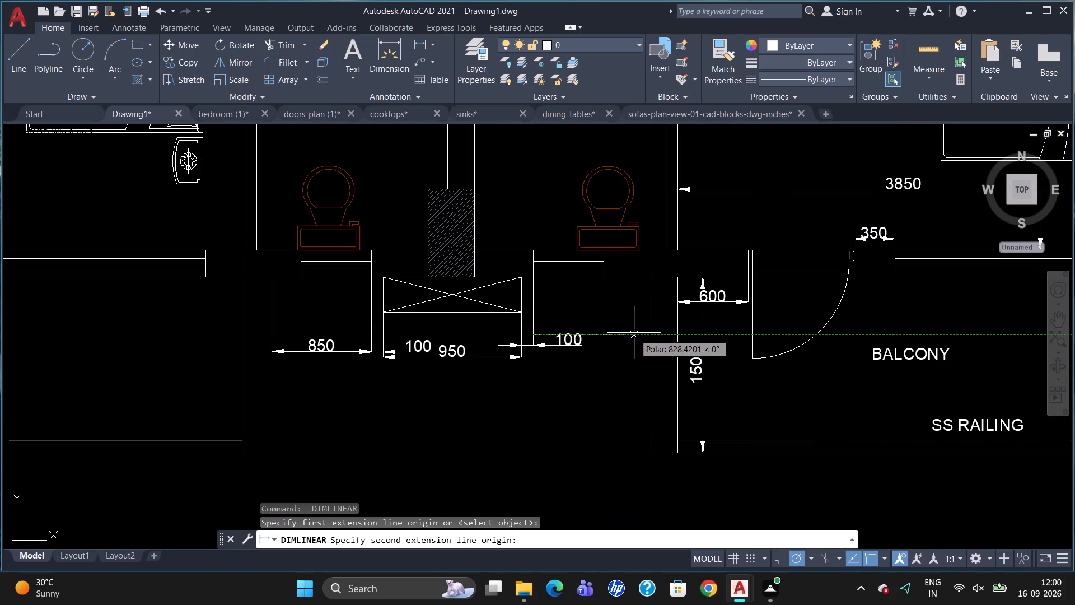
click(653, 333)
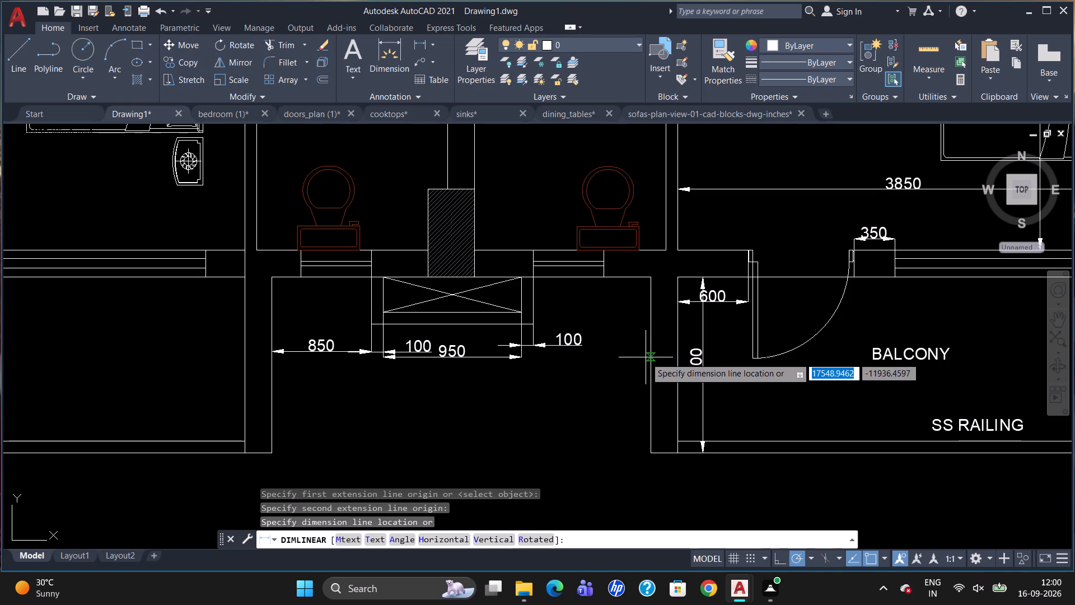
click(646, 357)
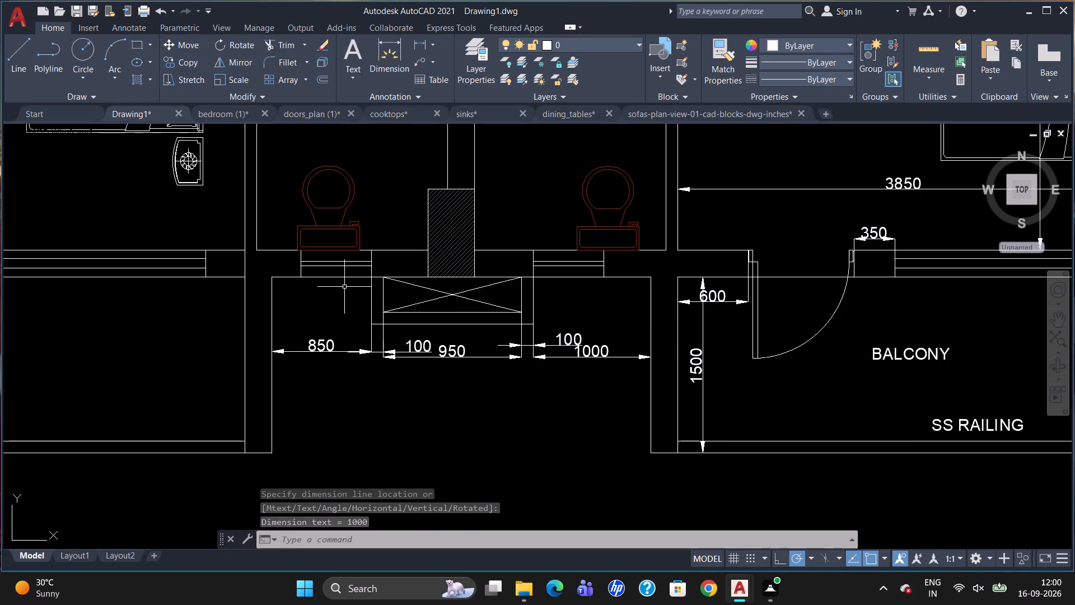
Add a vertical linear dimension along the duct's left side for its projection from the bathroom wall to its outer edge.
key(space)
scroll(371, 292, up, 1)
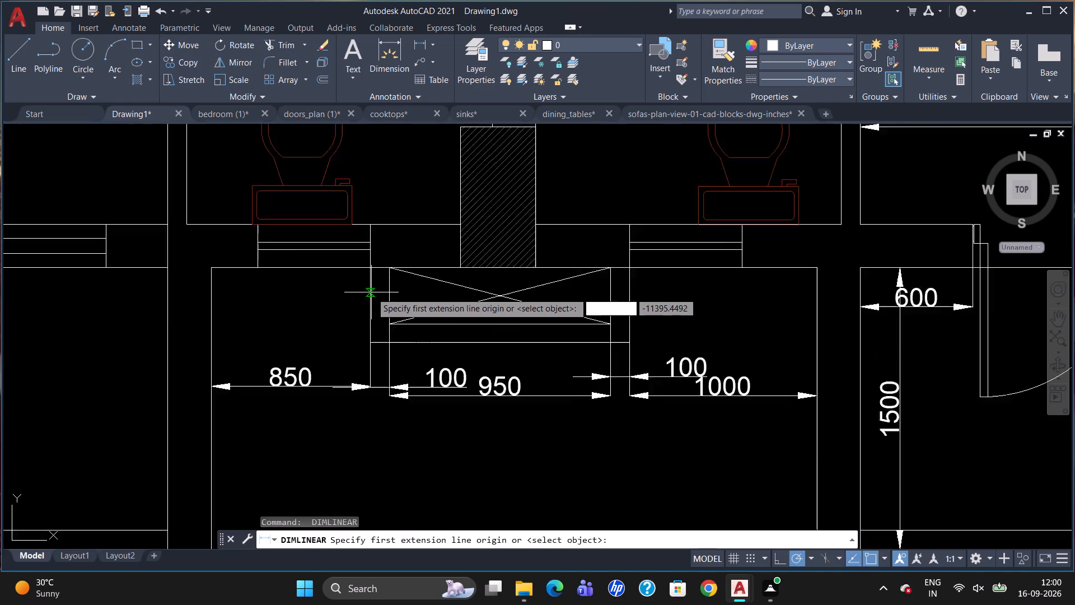
scroll(371, 292, up, 1)
click(366, 252)
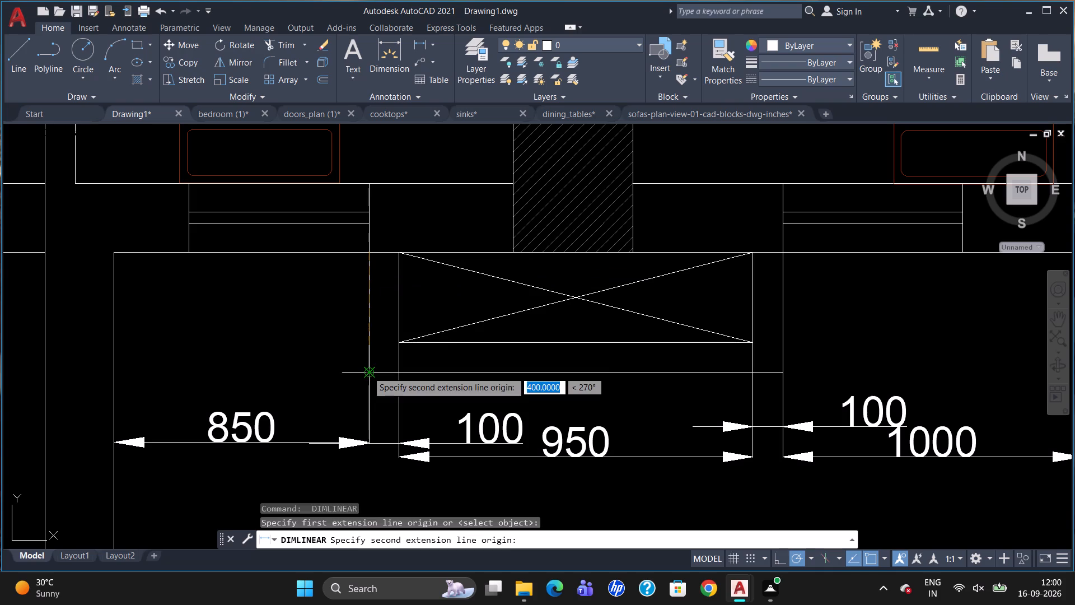
click(367, 371)
click(353, 372)
Add the same vertical projection dimension on the left side of the duct in the flat beyond the staircase.
scroll(241, 328, down, 3)
scroll(409, 333, down, 1)
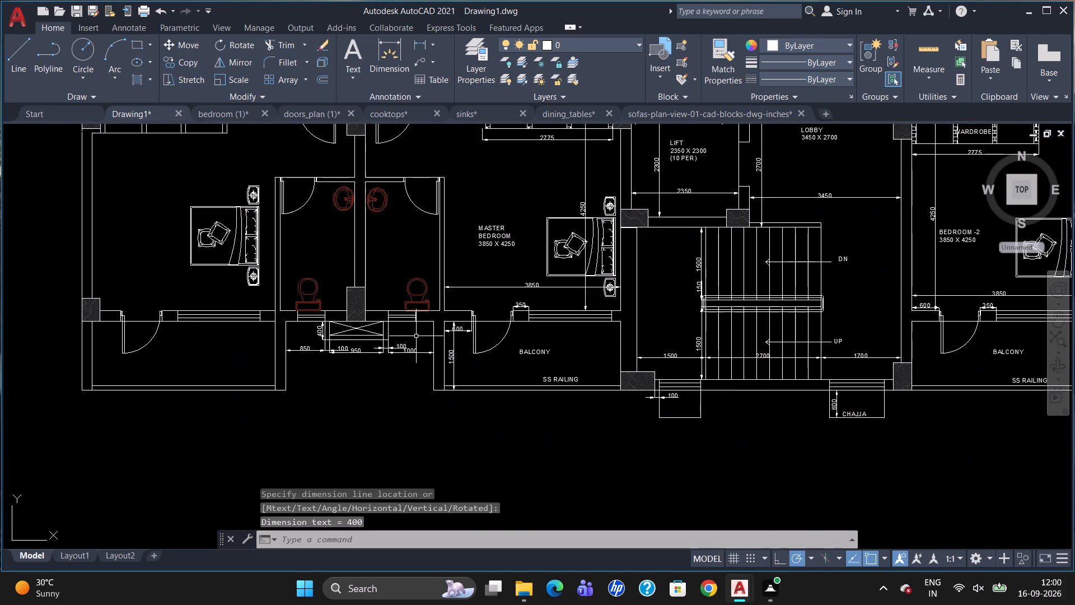
scroll(564, 298, down, 2)
scroll(857, 338, up, 3)
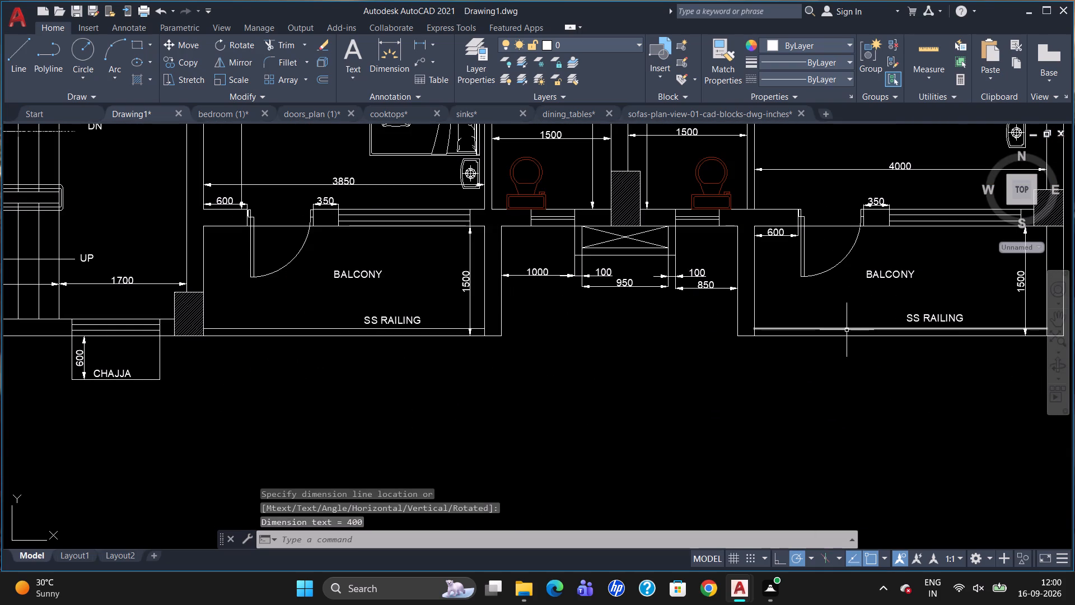
key(space)
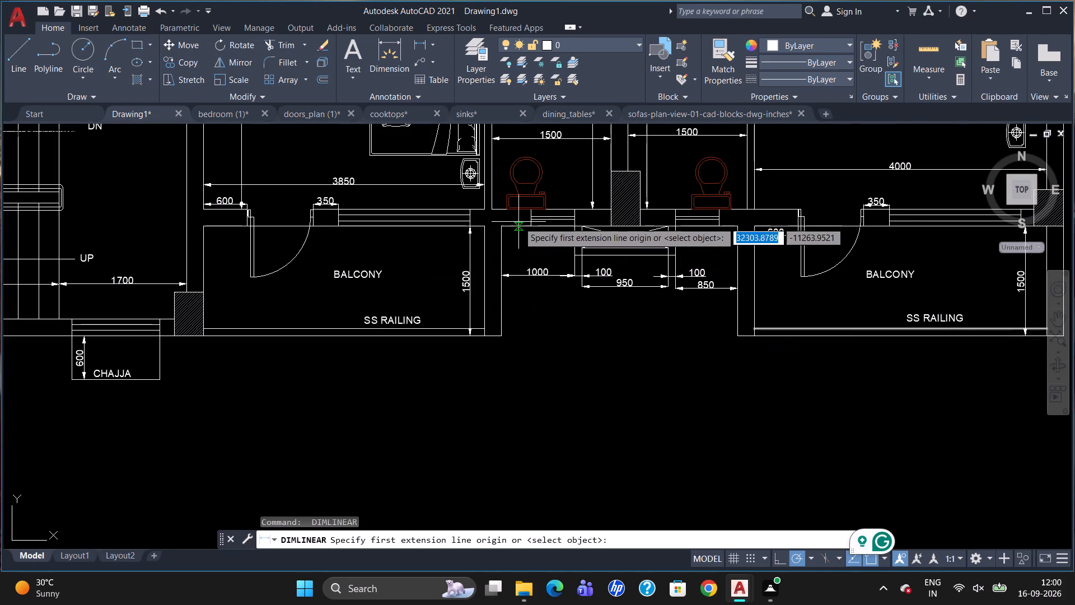
scroll(519, 222, up, 4)
drag(874, 244, 876, 251)
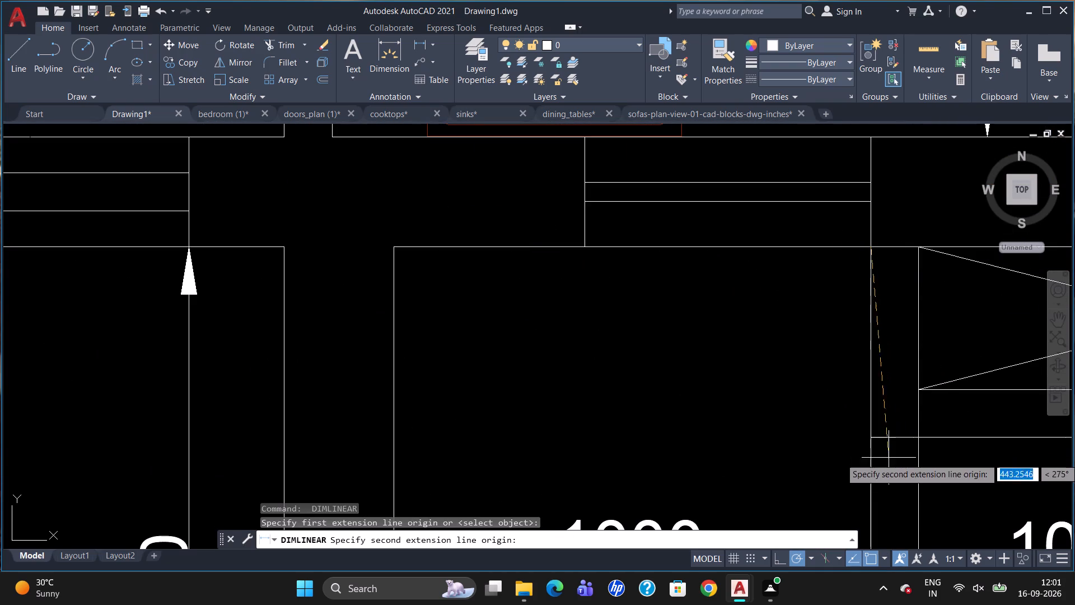
click(872, 433)
click(836, 448)
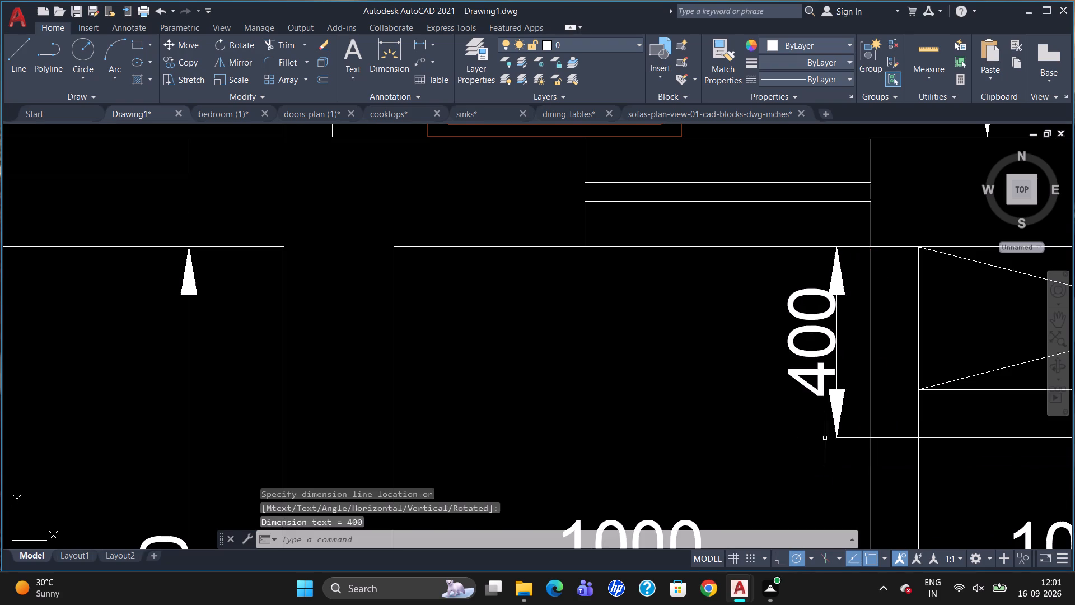
Copy the BALCONY label beside the master bedroom twice into the unlabelled left balcony, one copy above the other.
scroll(725, 349, down, 4)
scroll(857, 264, down, 2)
scroll(711, 319, down, 1)
scroll(392, 243, up, 2)
scroll(610, 226, down, 1)
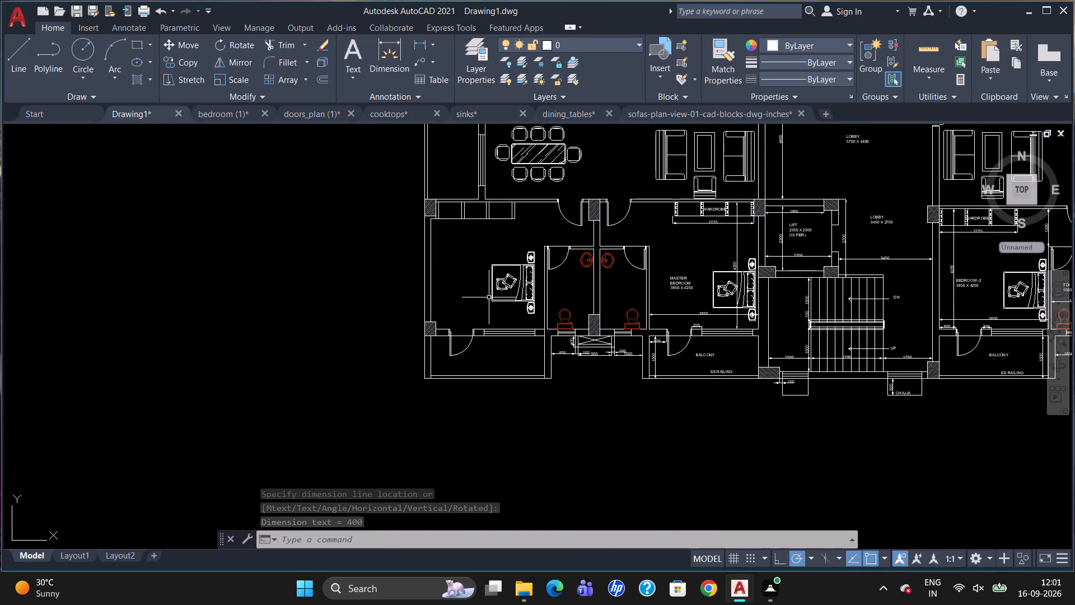
key(Escape)
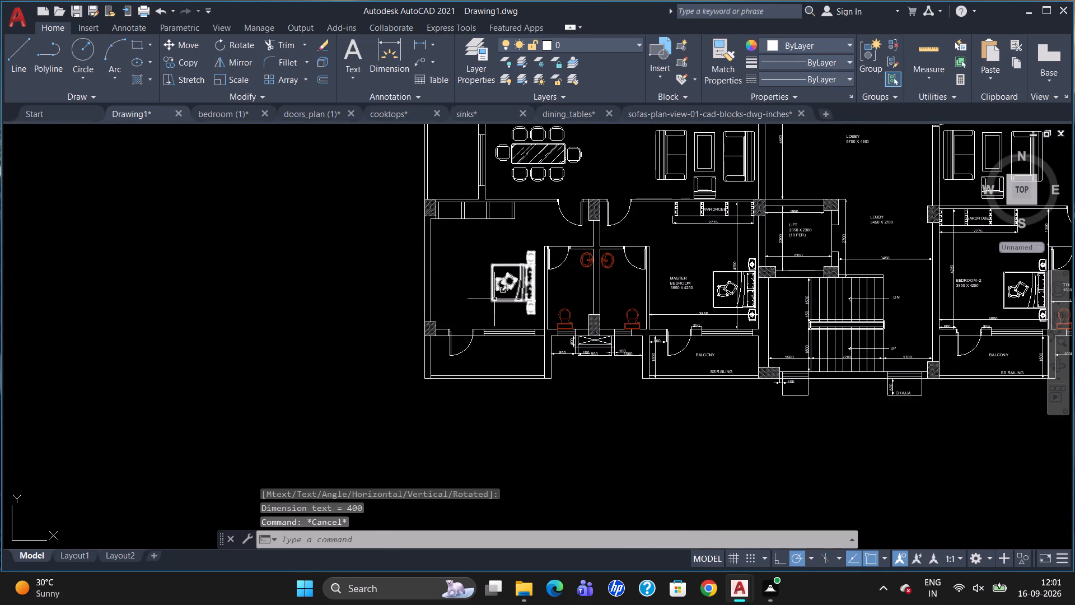
scroll(714, 364, up, 1)
click(691, 349)
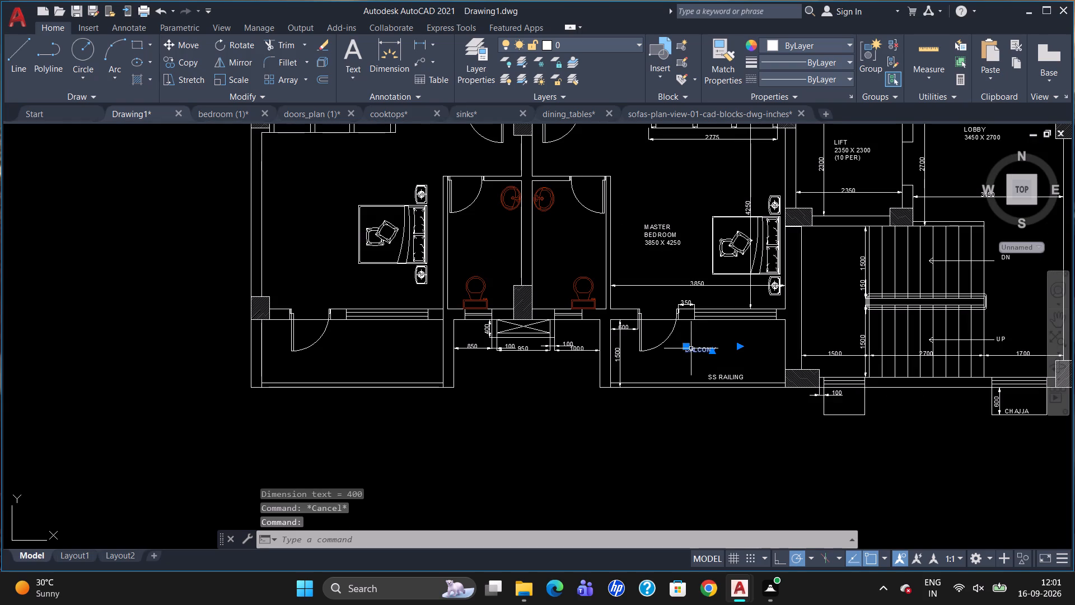
text(CO)
key(Return)
click(689, 347)
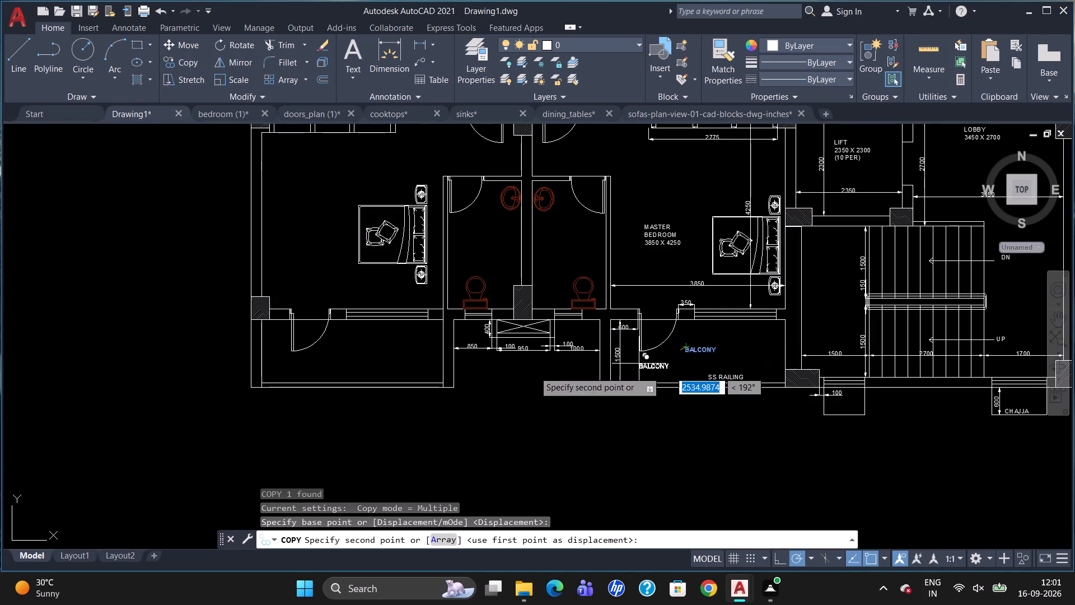
scroll(365, 352, up, 2)
click(315, 334)
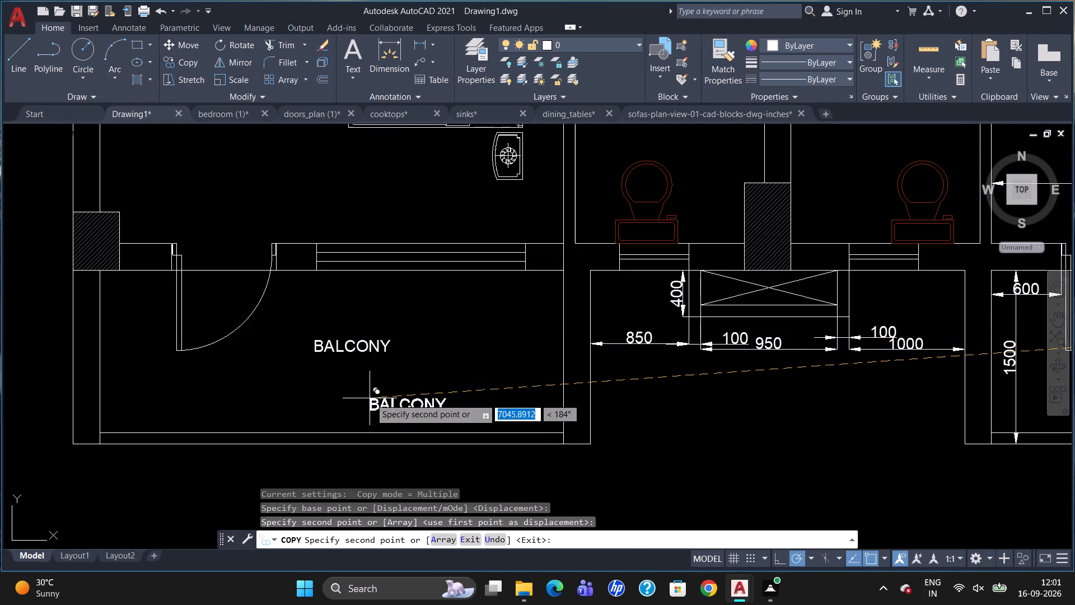
click(371, 399)
Place further copies of the BALCONY label in the left bedroom and in each of the two back-to-back bathrooms.
scroll(461, 370, down, 2)
scroll(340, 210, up, 1)
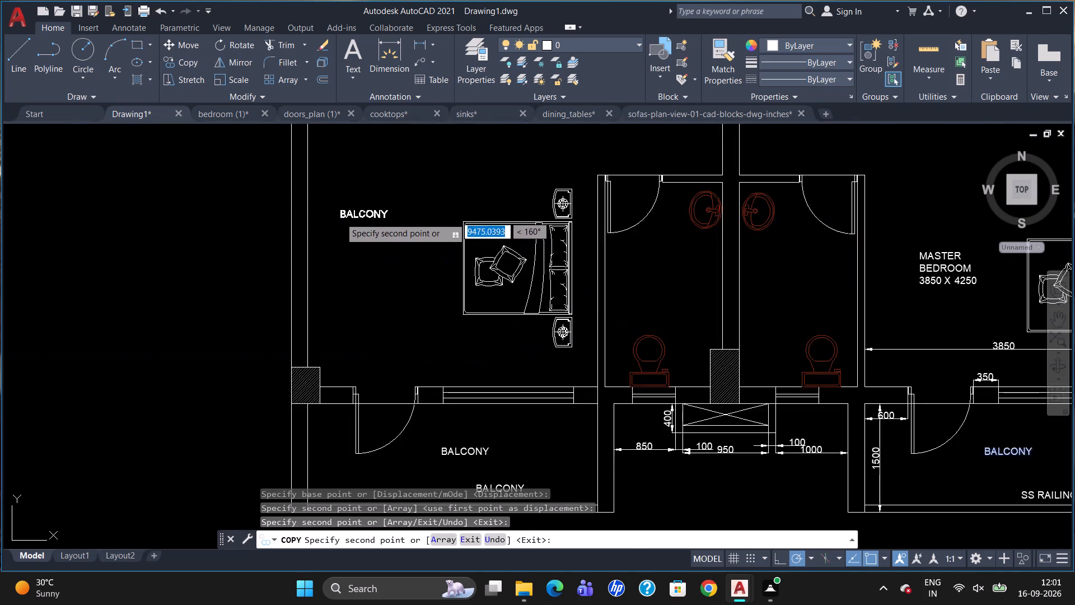
scroll(340, 219, up, 1)
click(347, 244)
click(806, 285)
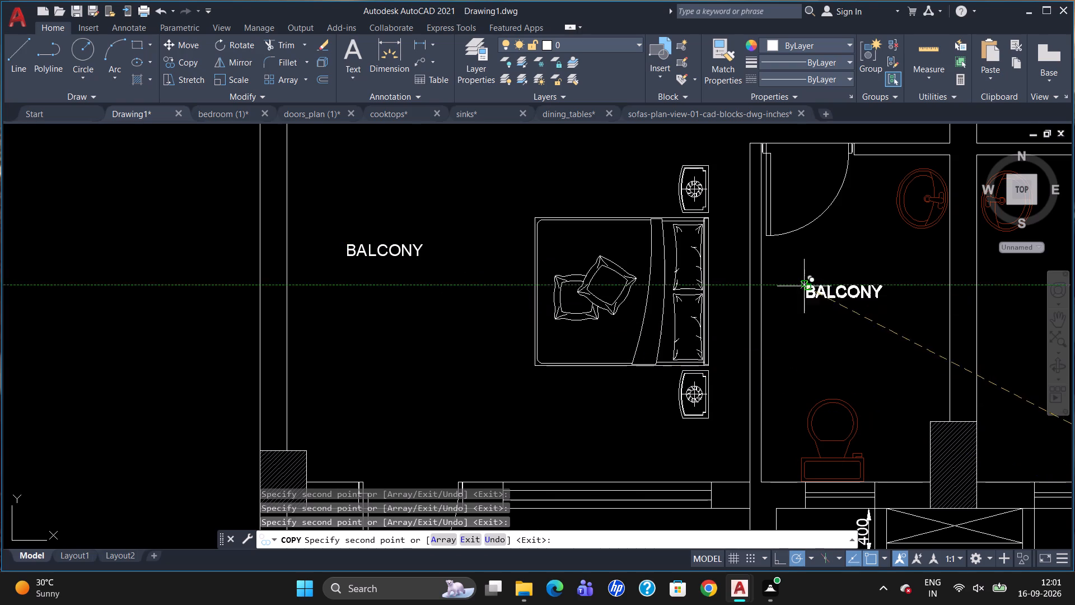
scroll(670, 299, down, 2)
click(816, 292)
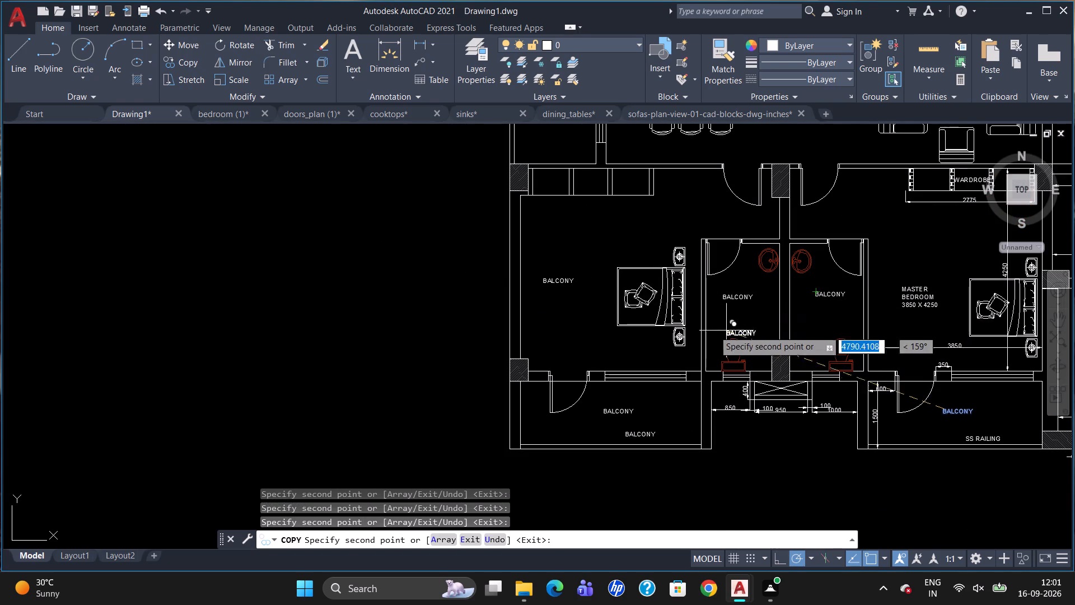
key(Escape)
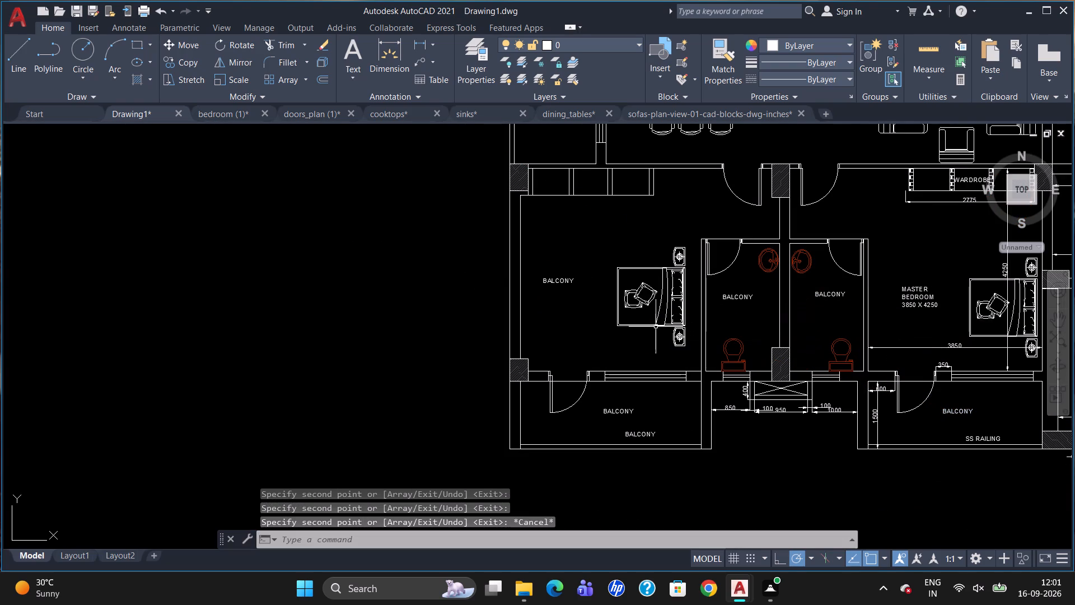
Replace the BALCONY label in the bathroom beside the master bedroom with TOI and a second line 1500 X 2800.
scroll(592, 336, down, 1)
scroll(802, 379, up, 2)
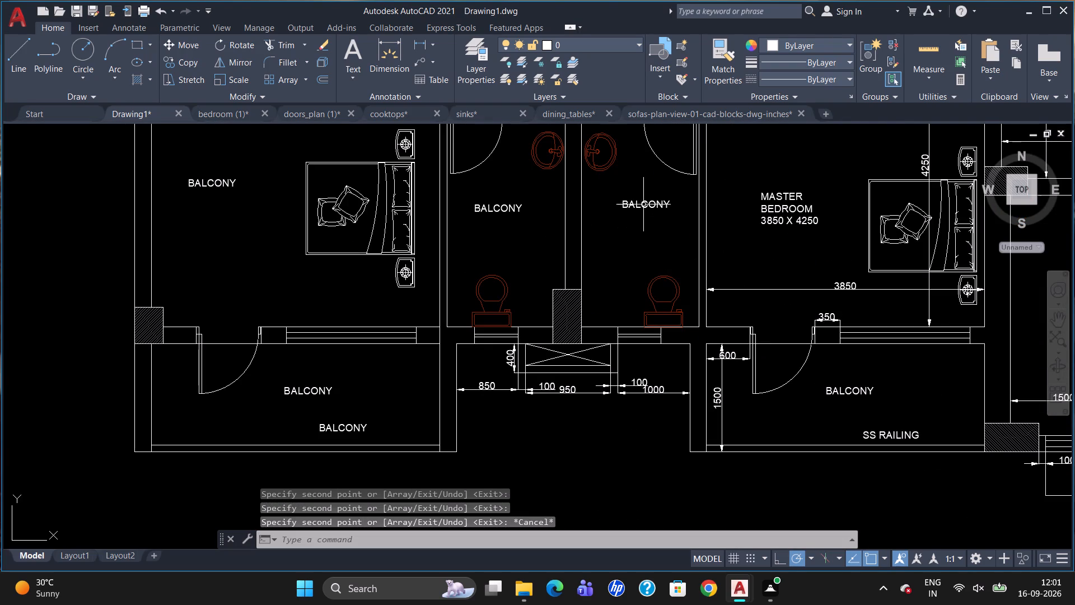
double_click(644, 199)
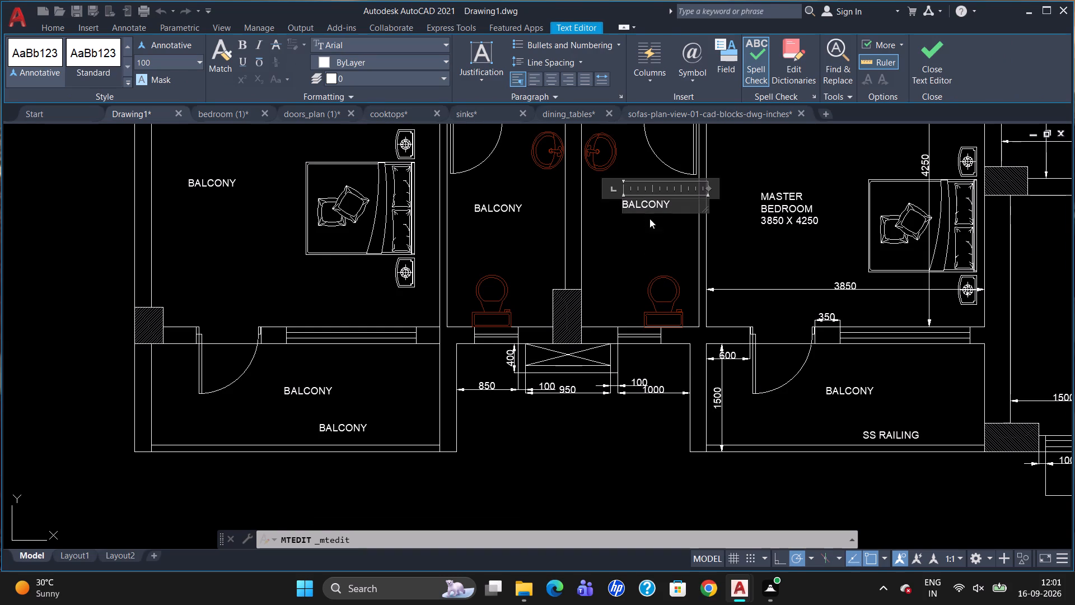
click(659, 206)
drag(671, 202, 614, 219)
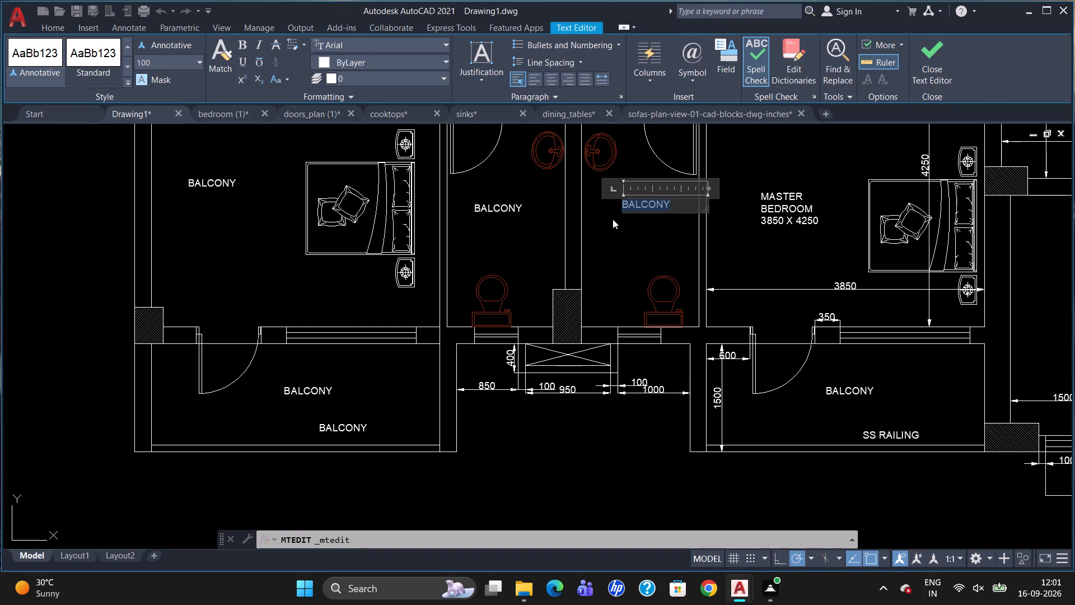
key(BackSpace)
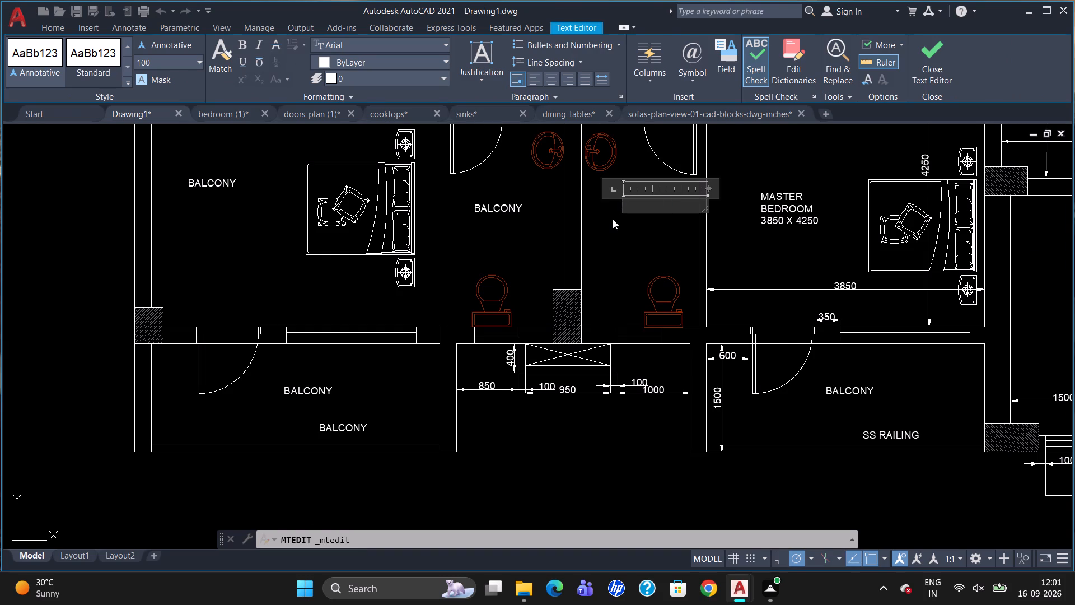
text(TOI)
key(Return)
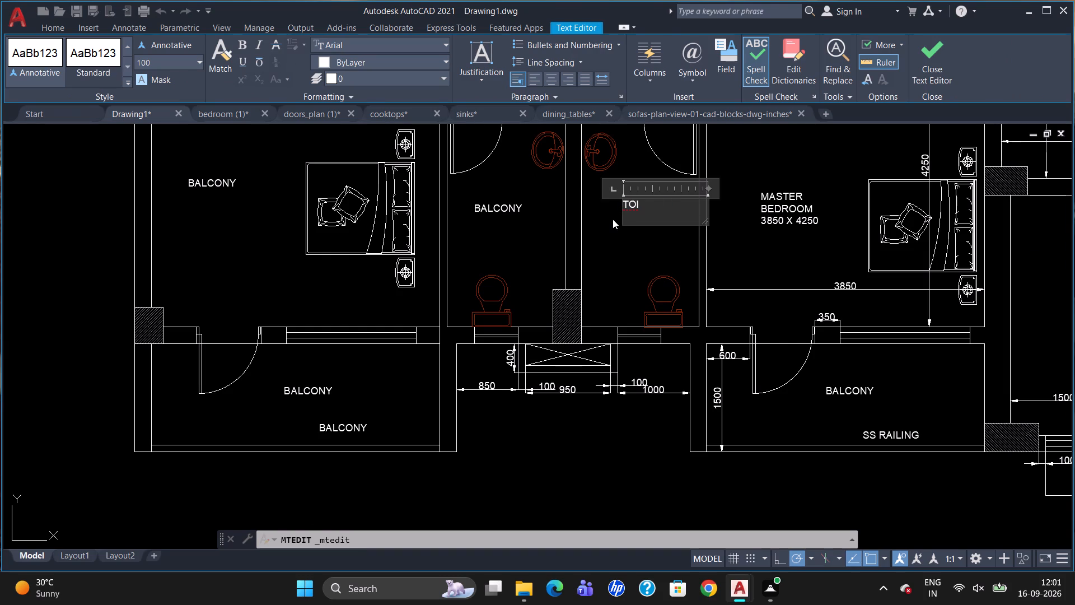
text(1500 X 2800)
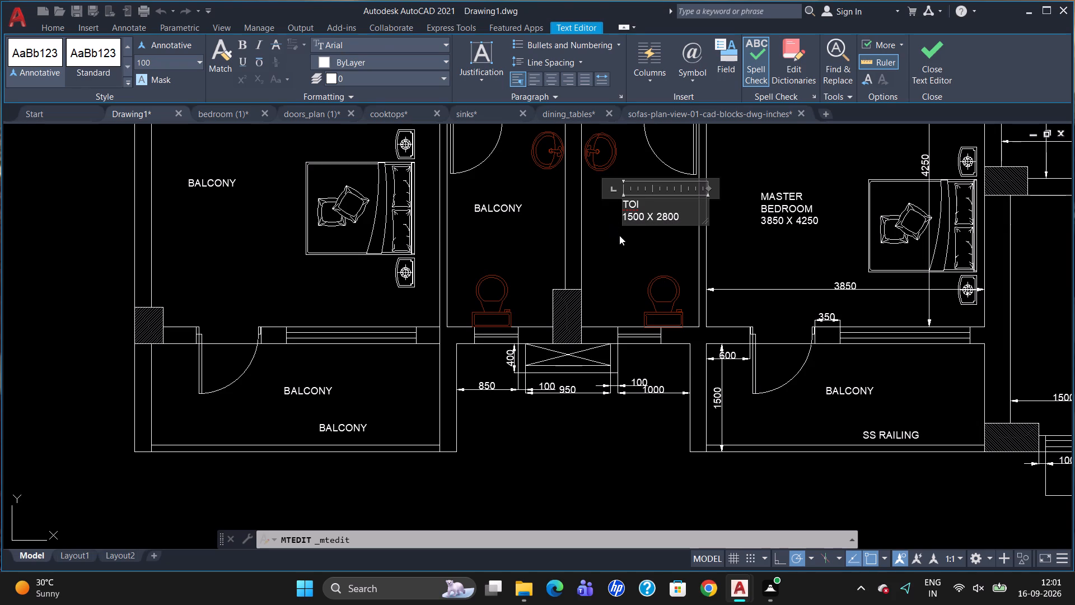
click(623, 255)
Add a horizontal linear dimension across the width of the toilet beside the master bedroom, just above the WC.
scroll(620, 291, down, 1)
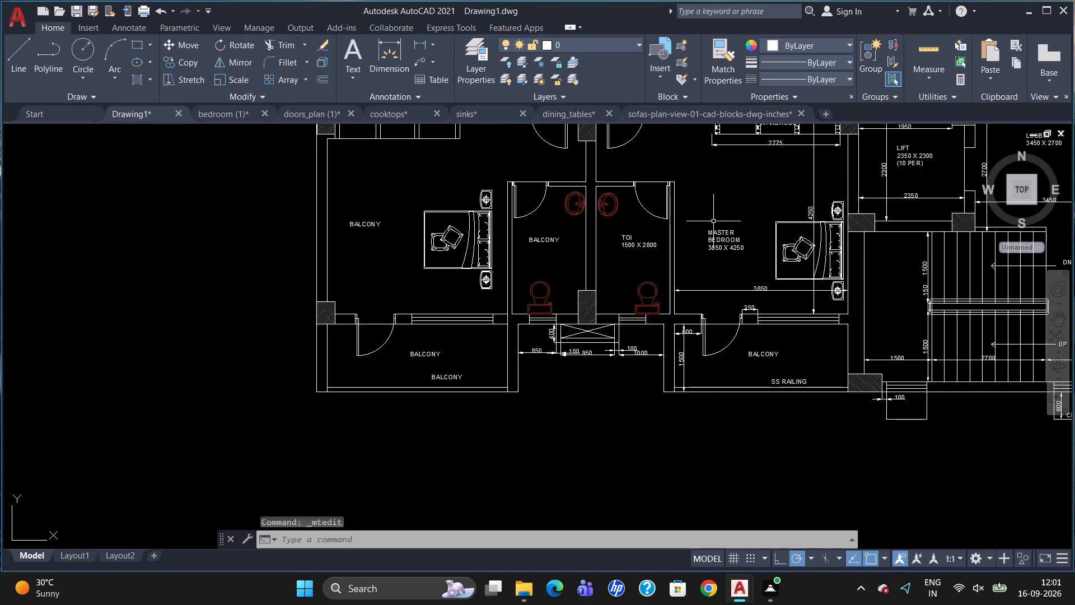
text(DLI)
key(Return)
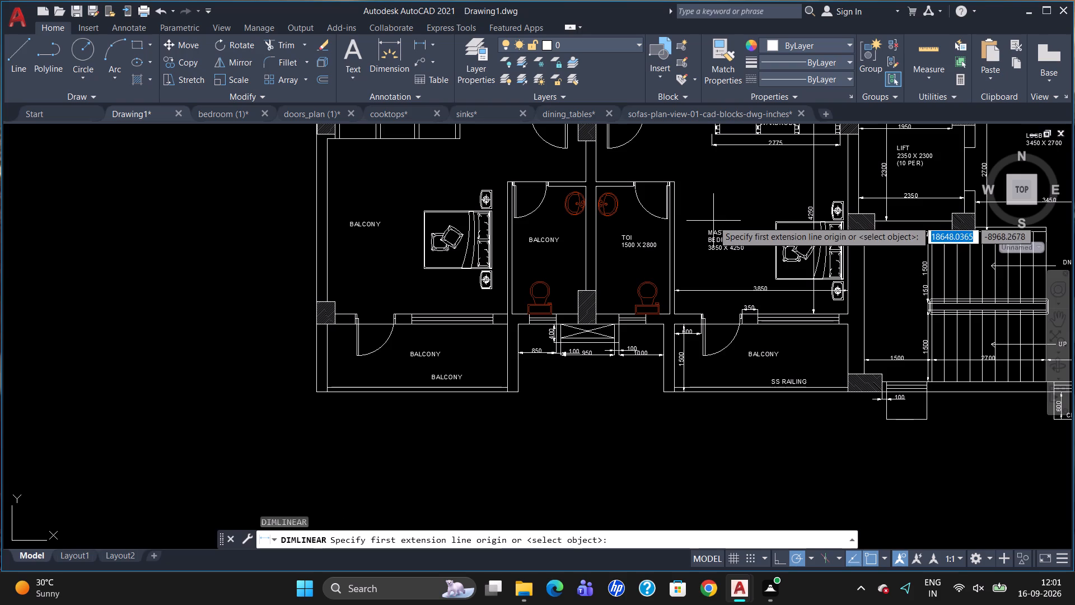
click(597, 276)
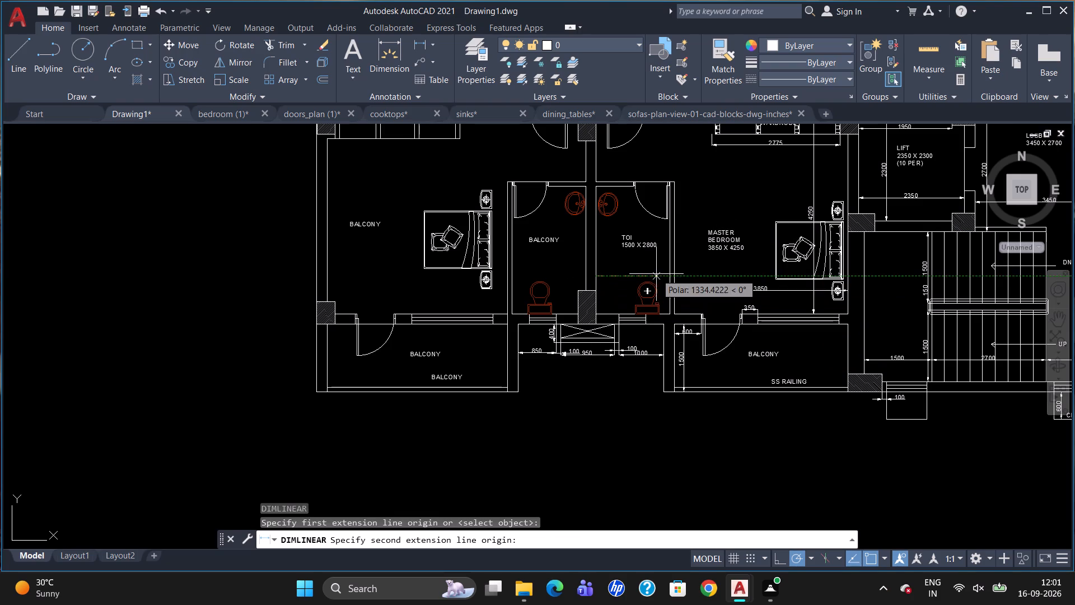
click(670, 272)
click(670, 273)
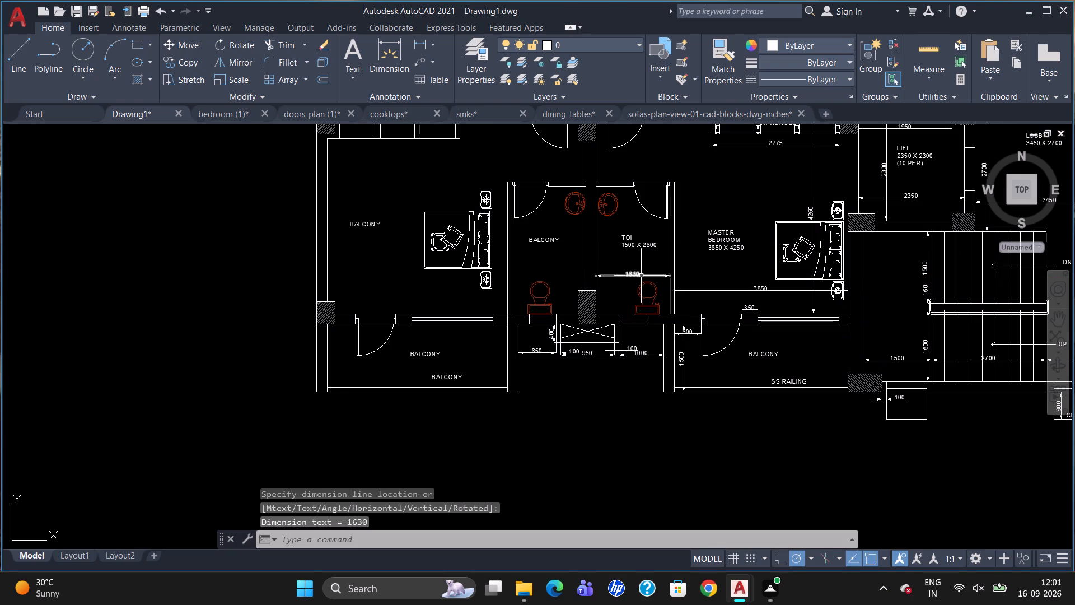
Override the text of that toilet's width dimension with 1500.
double_click(639, 274)
key(Delete)
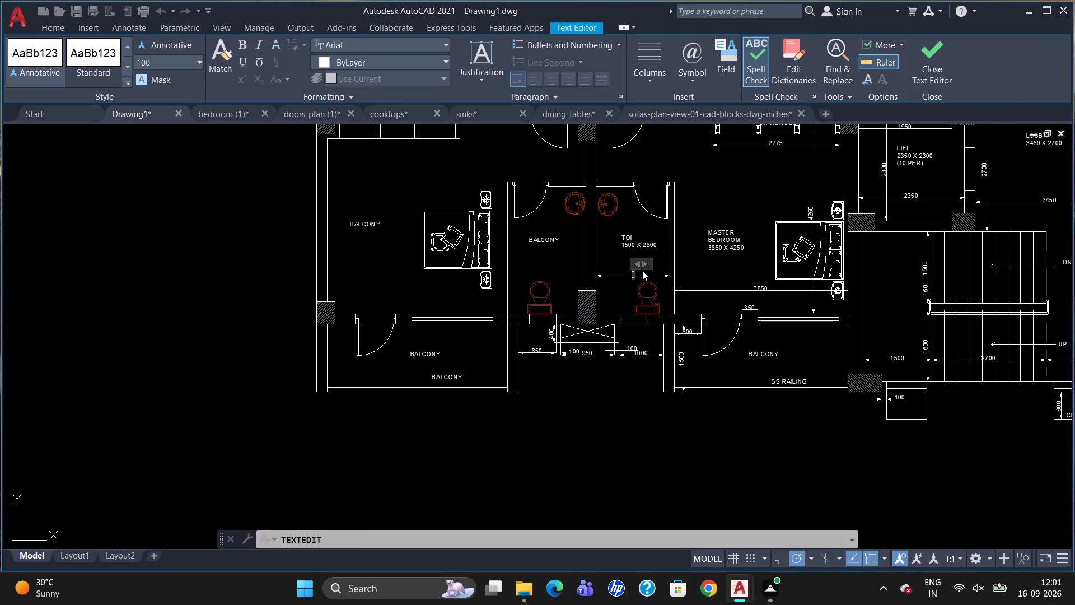
text(1500)
click(634, 343)
scroll(725, 198, up, 1)
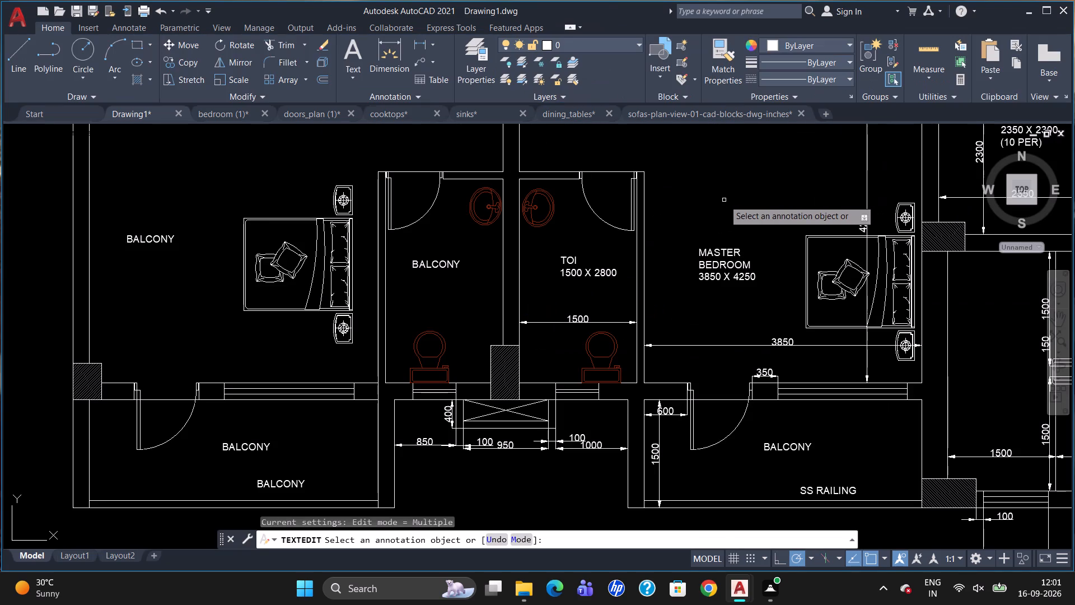
key(Escape)
Add a vertical linear dimension for the same toilet's inside length, placed close to the wall shared by both toilets.
text(DLI)
key(Return)
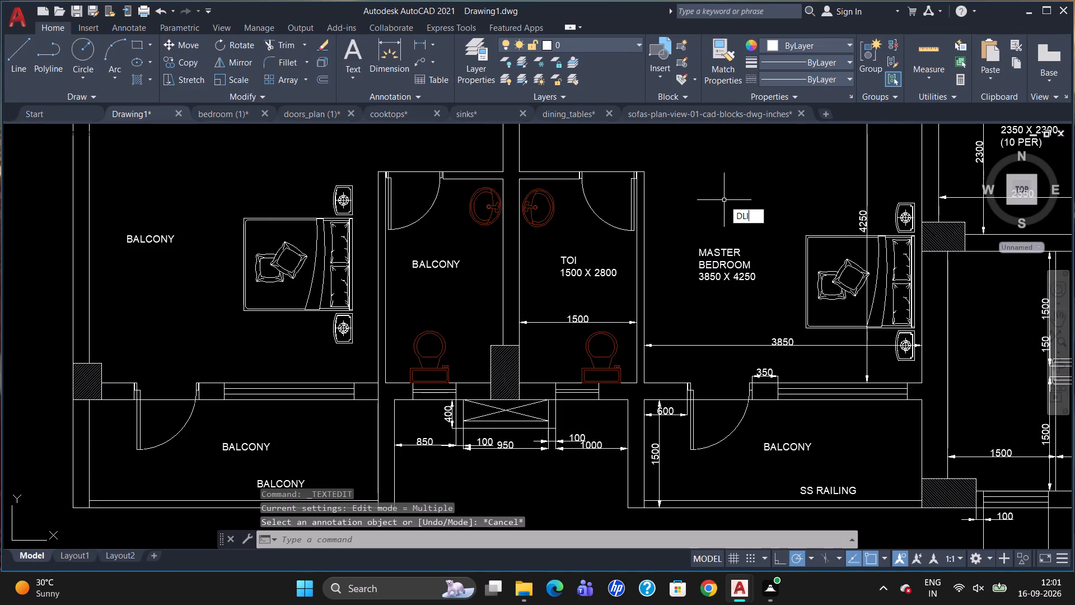
click(524, 178)
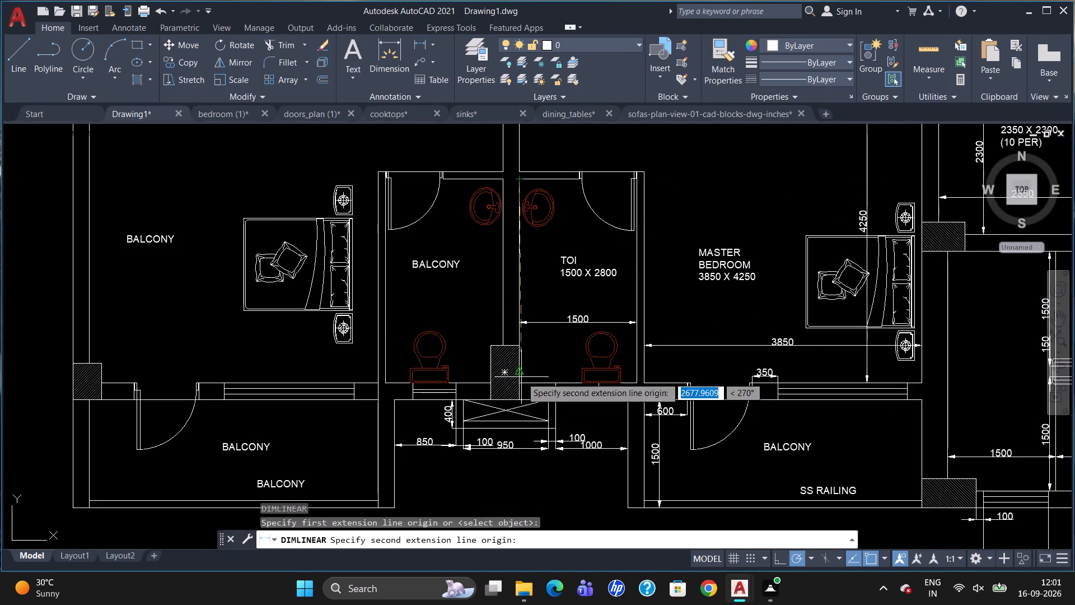
click(521, 385)
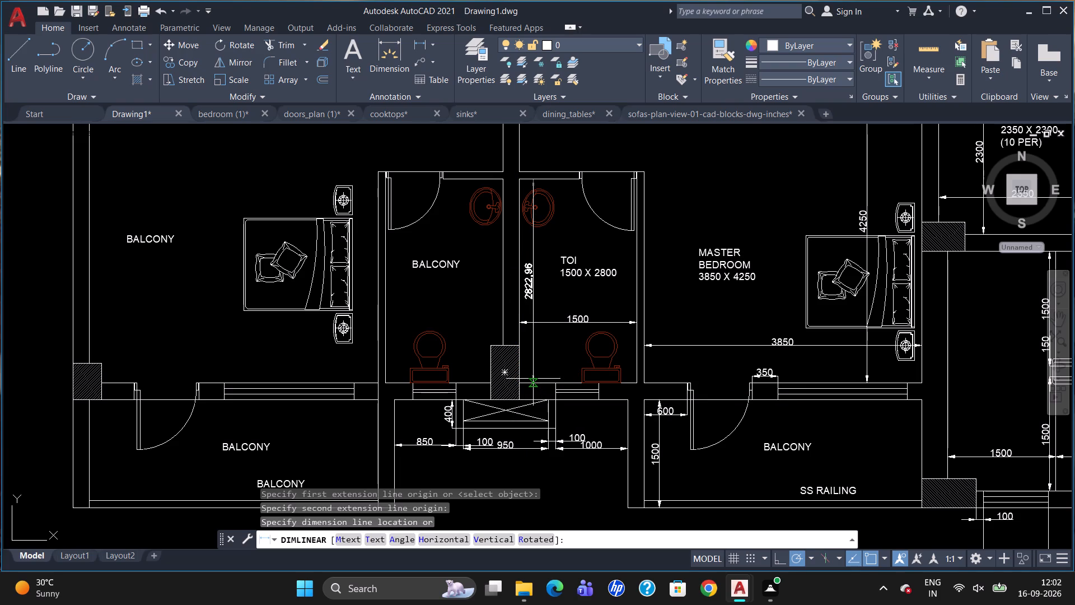
click(540, 376)
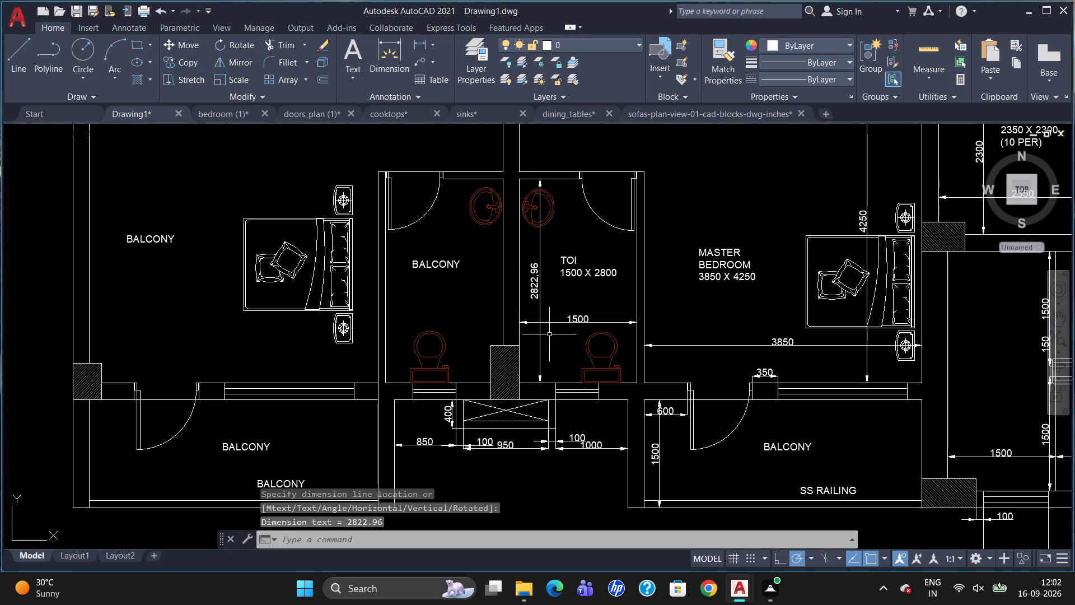
Override the text of that toilet's length dimension with 2800.
double_click(539, 288)
key(Delete)
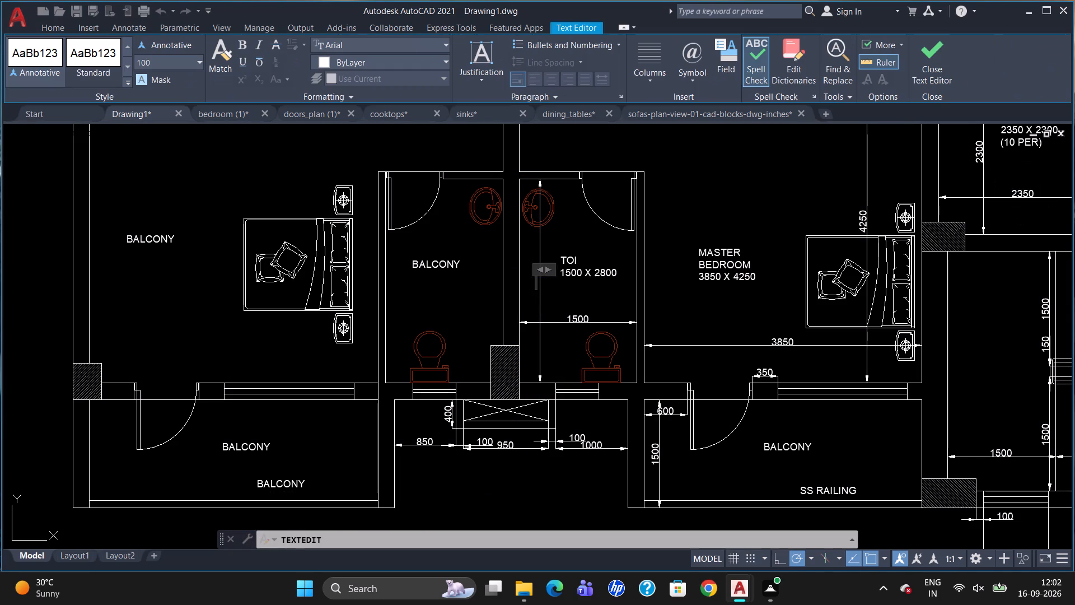
text(2800)
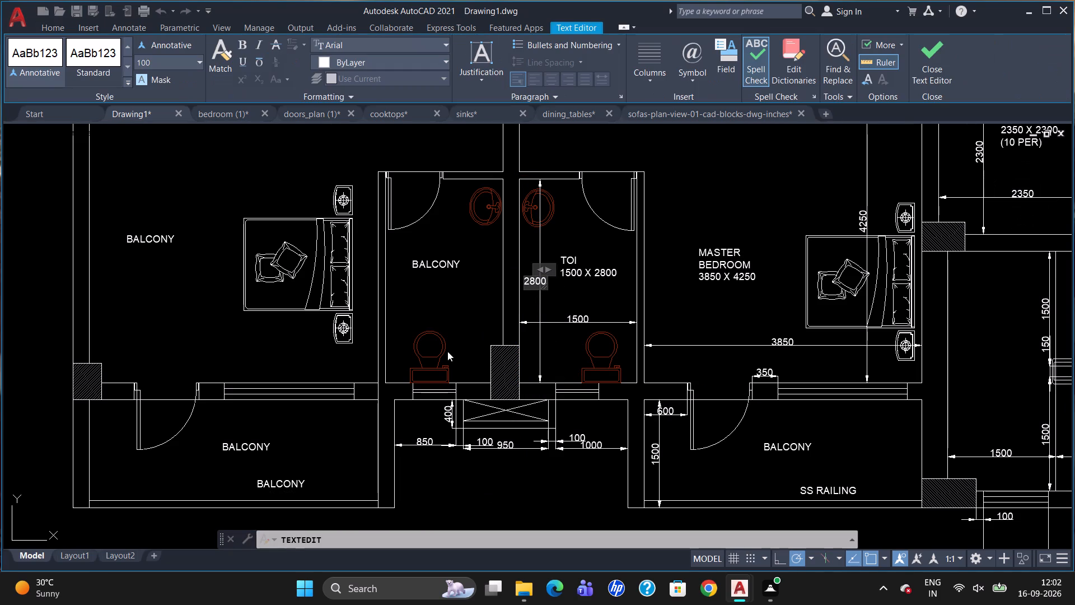
click(447, 351)
key(Escape)
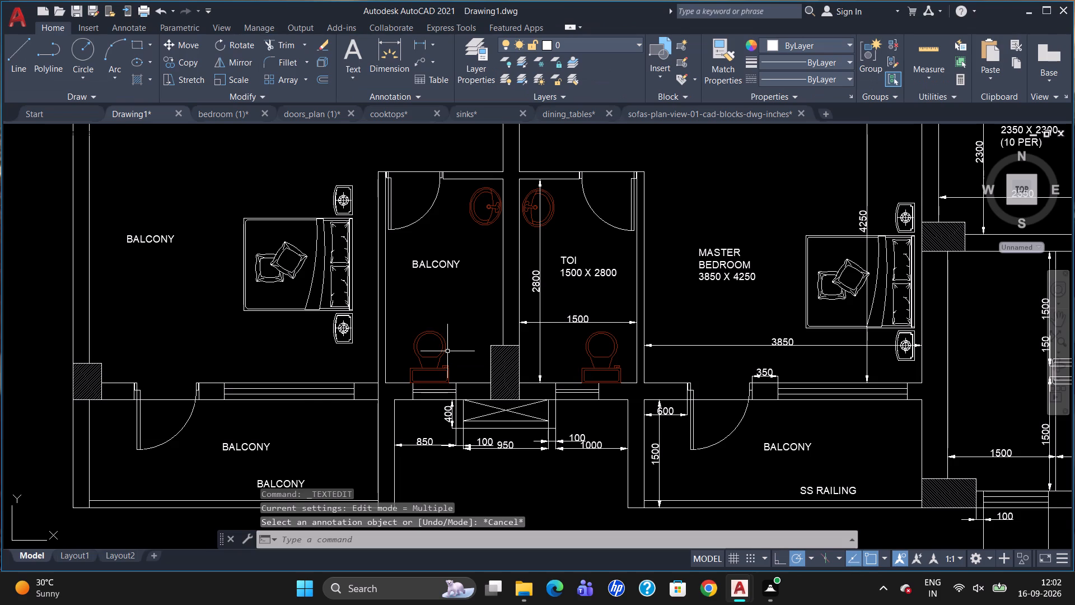
Replace the BALCONY label in the left of the two back-to-back bathrooms with TOI and a second line 1500 X 2800.
double_click(426, 269)
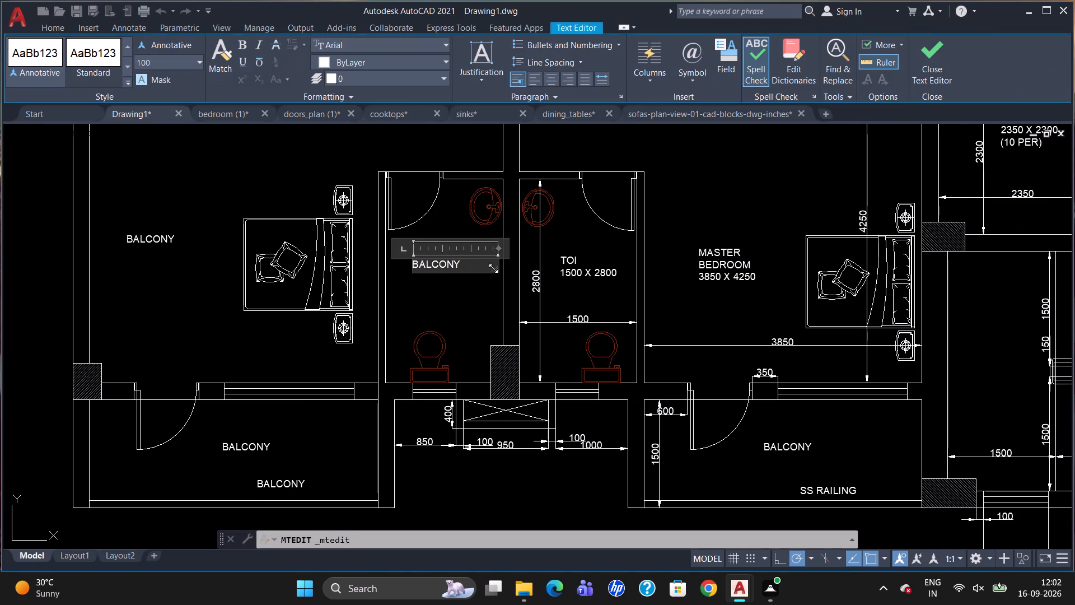
drag(465, 269, 368, 278)
key(Delete)
text(TOI)
key(Return)
text(1500 X 26)
key(BackSpace)
text(80)
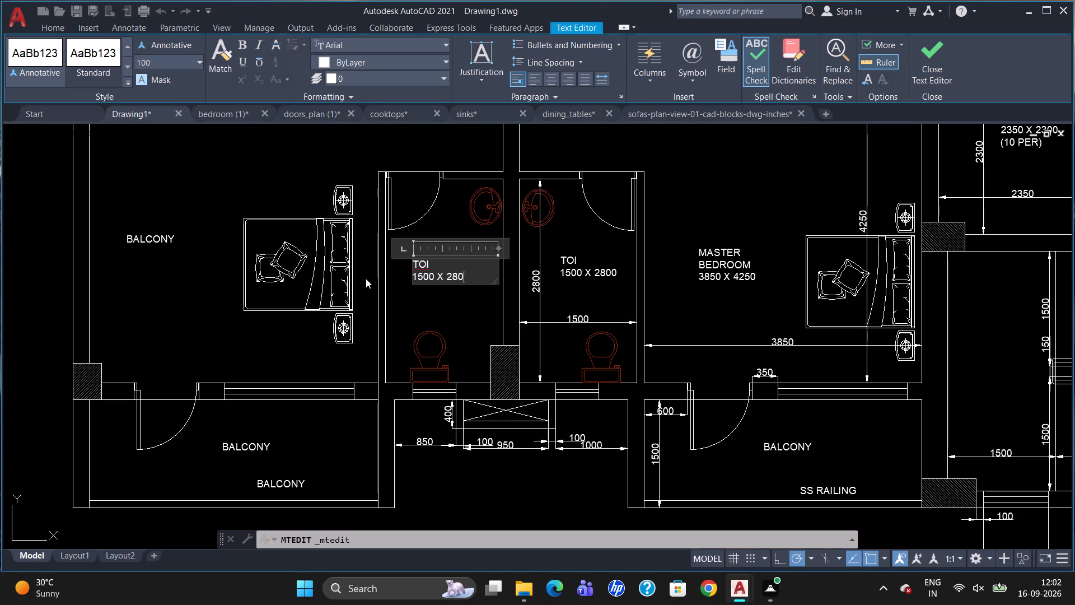
key(0)
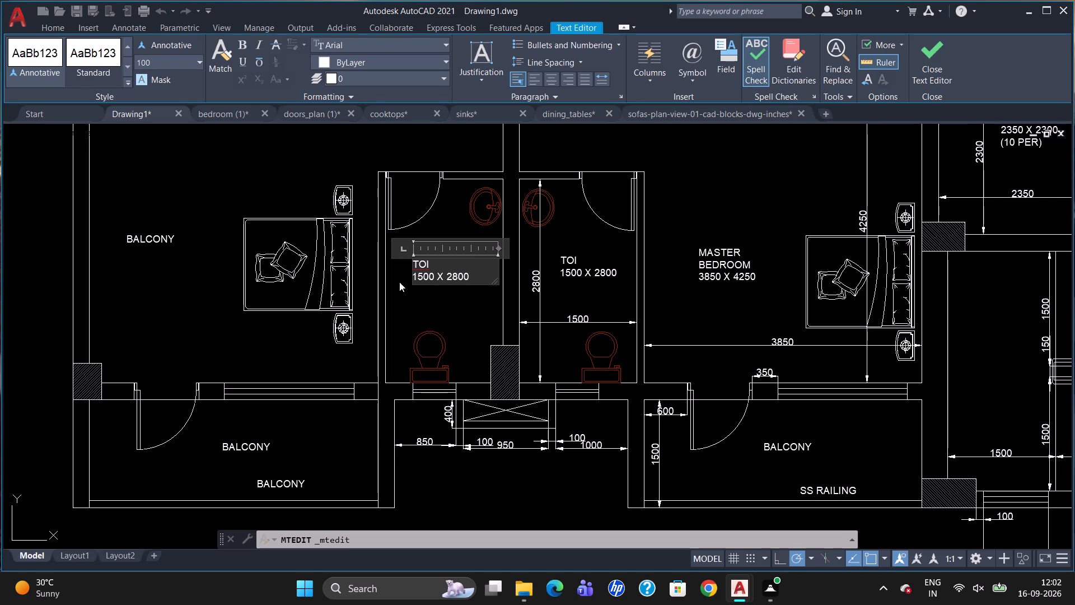
click(405, 282)
Add a horizontal linear dimension across the width of the left toilet, between its label and the WC.
text(DLI)
key(Return)
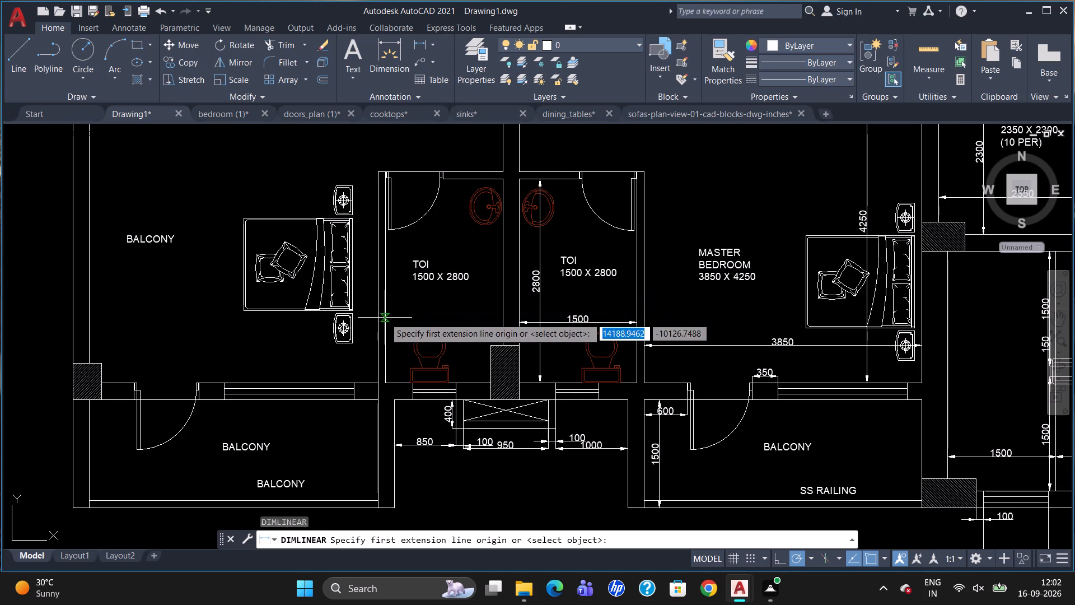
click(384, 315)
click(503, 313)
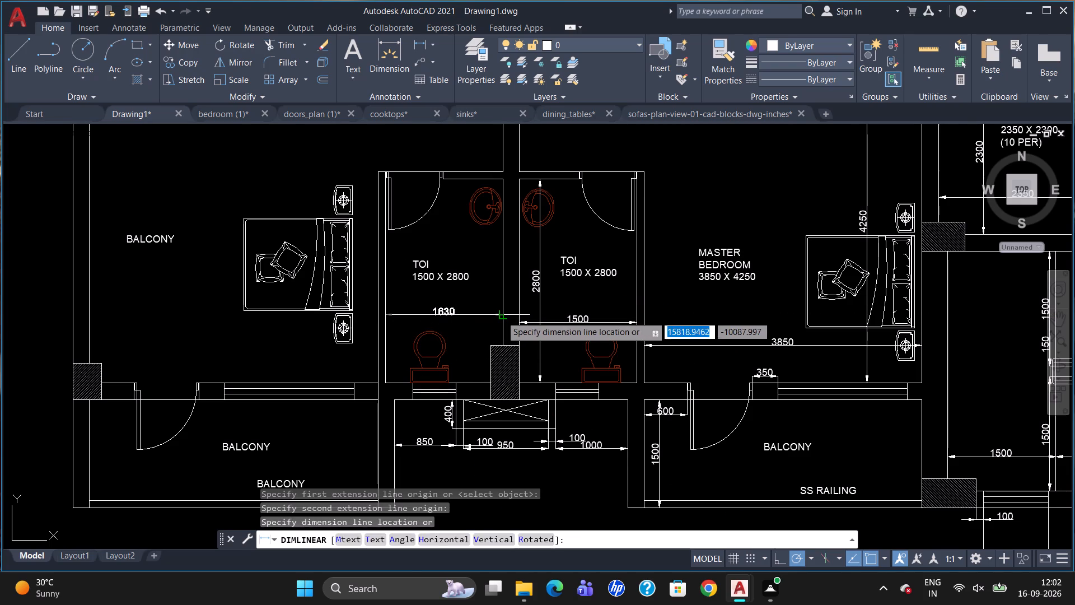
click(501, 316)
Override the text of the left toilet's width dimension with 1500 and save the text change.
click(456, 310)
click(453, 314)
click(440, 309)
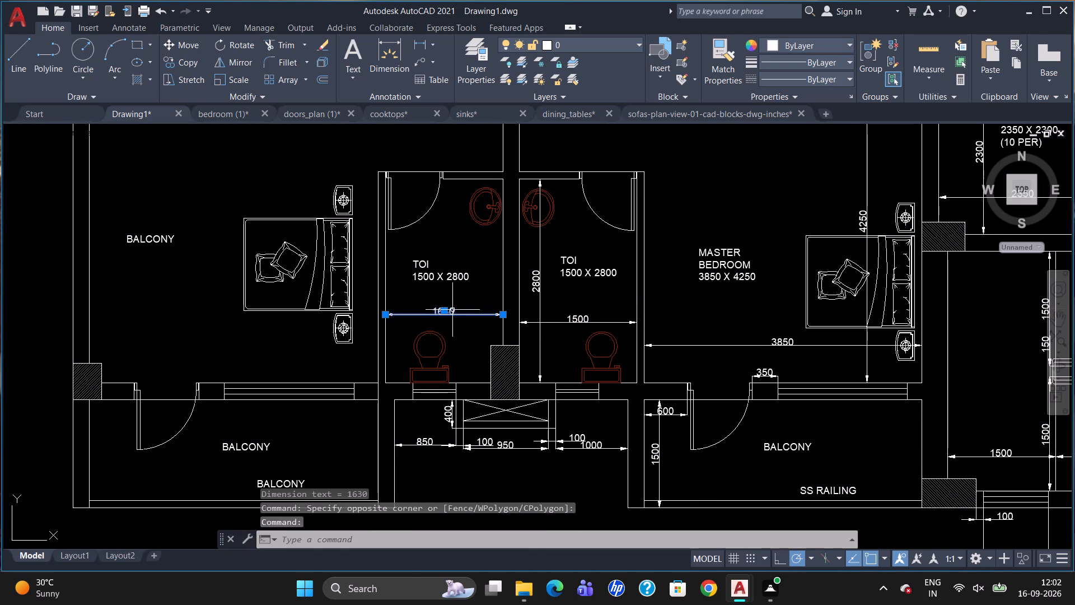
scroll(452, 315, up, 3)
double_click(450, 307)
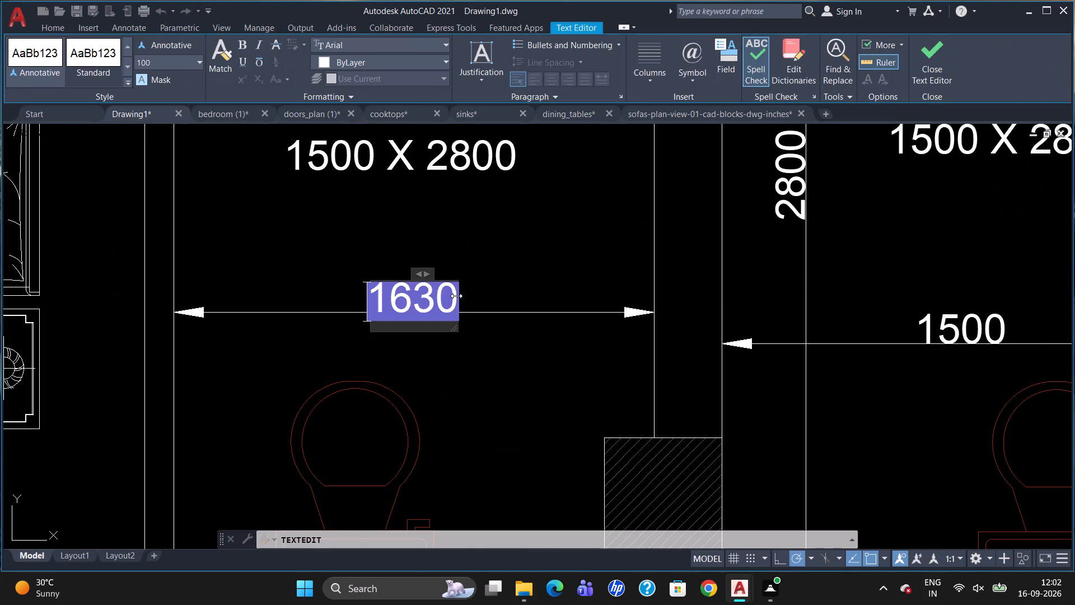
key(Delete)
text(1500)
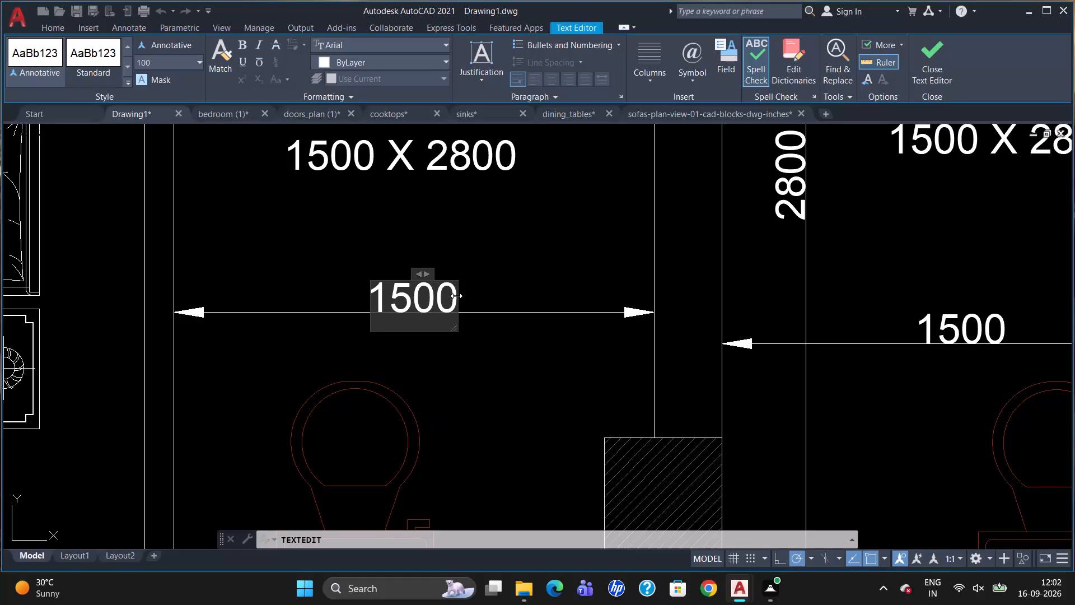
key(Escape)
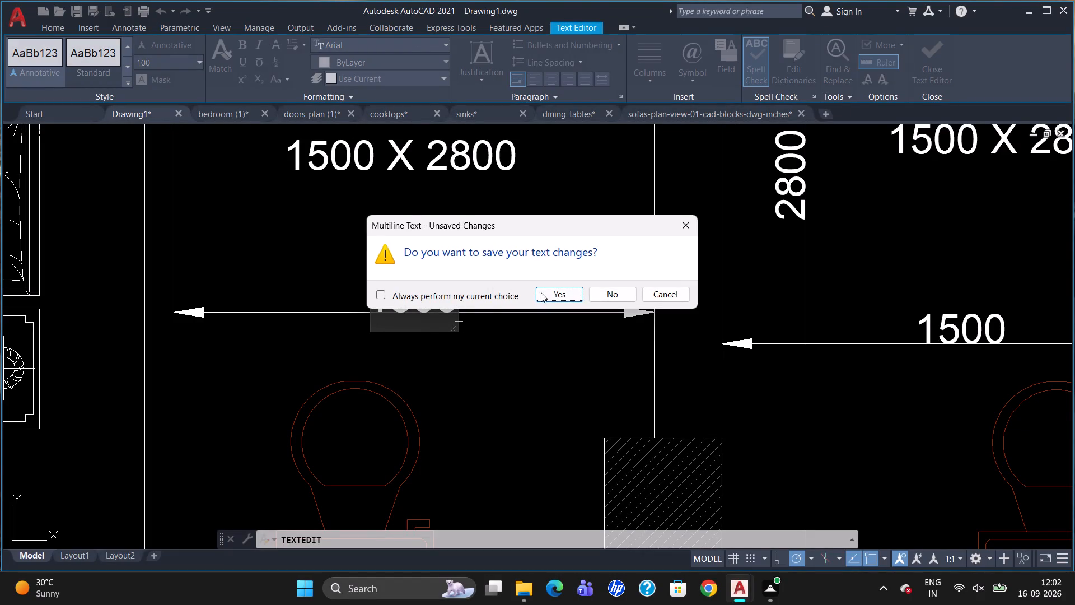
click(542, 292)
key(Escape)
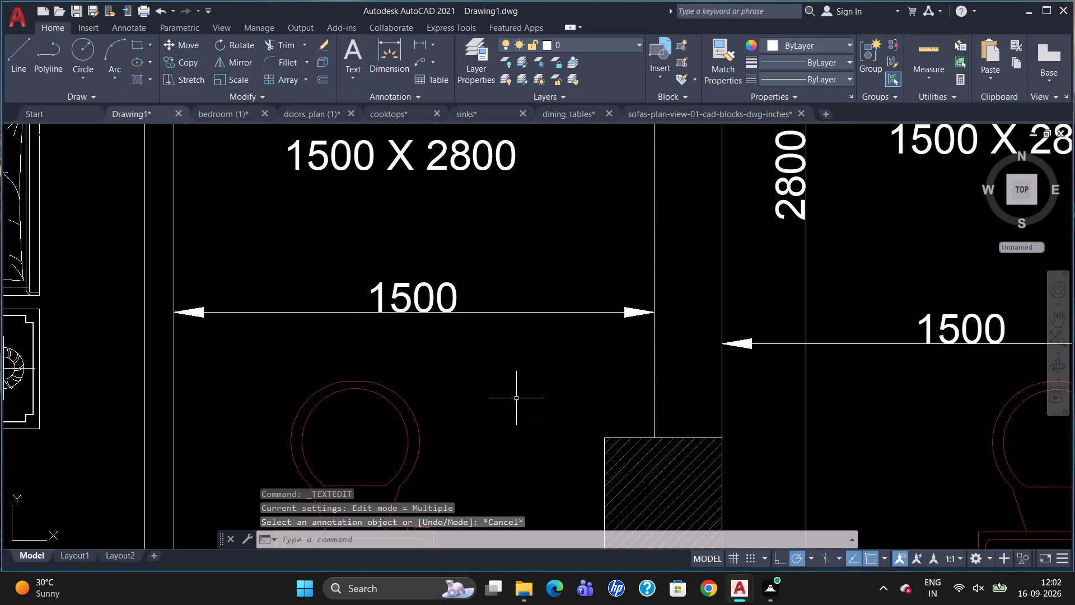
Add a vertical linear dimension along the full length of the left toilet, between its label and the shared wall.
text(DLI)
key(Return)
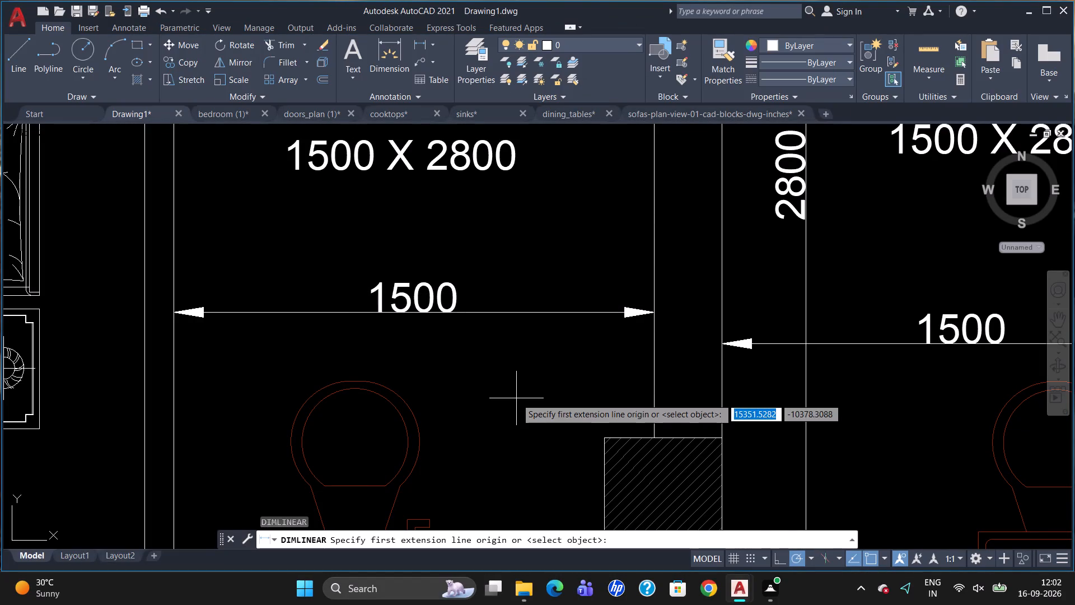
scroll(502, 294, down, 4)
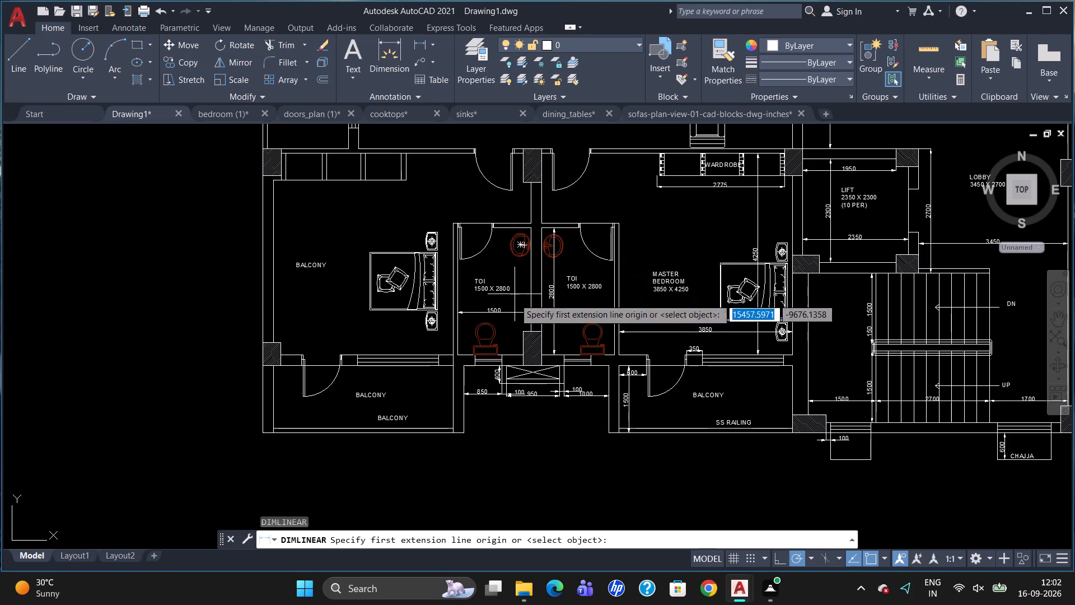
scroll(514, 331, up, 2)
click(504, 391)
scroll(504, 306, down, 2)
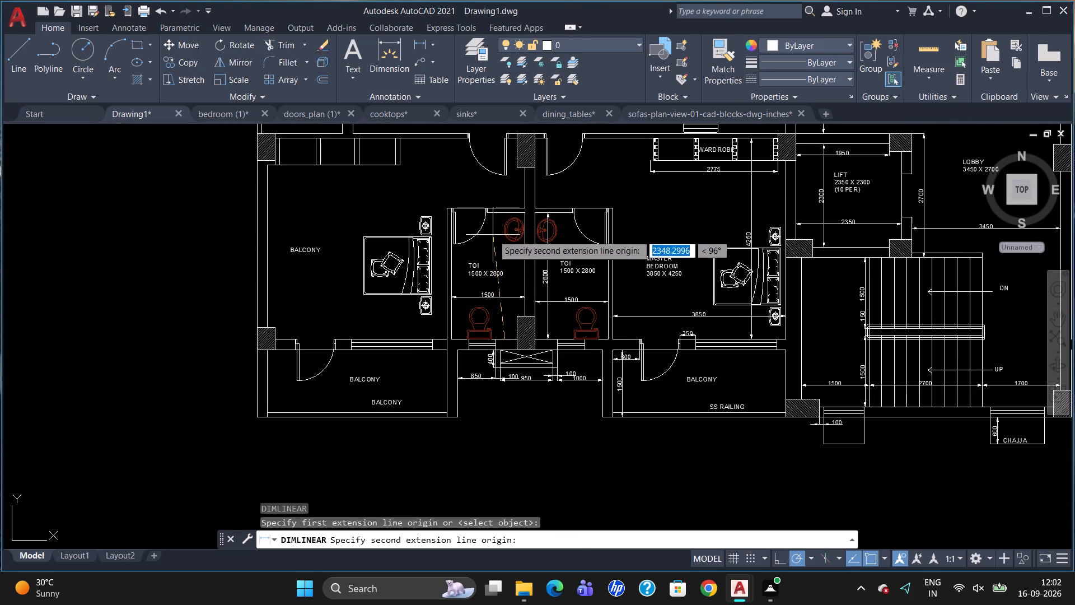
scroll(503, 211, up, 1)
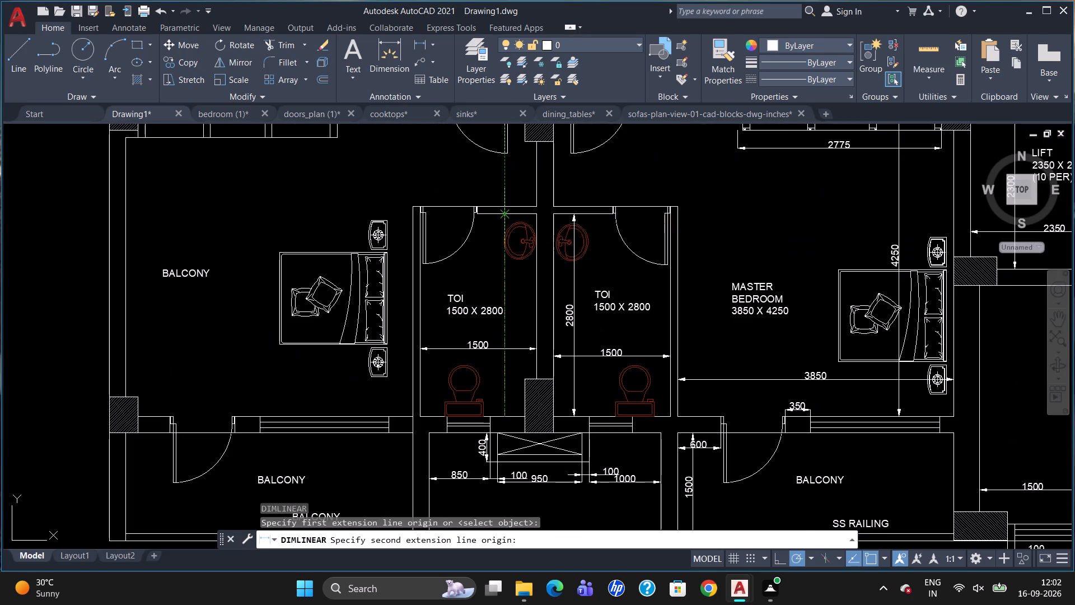
click(503, 212)
click(517, 215)
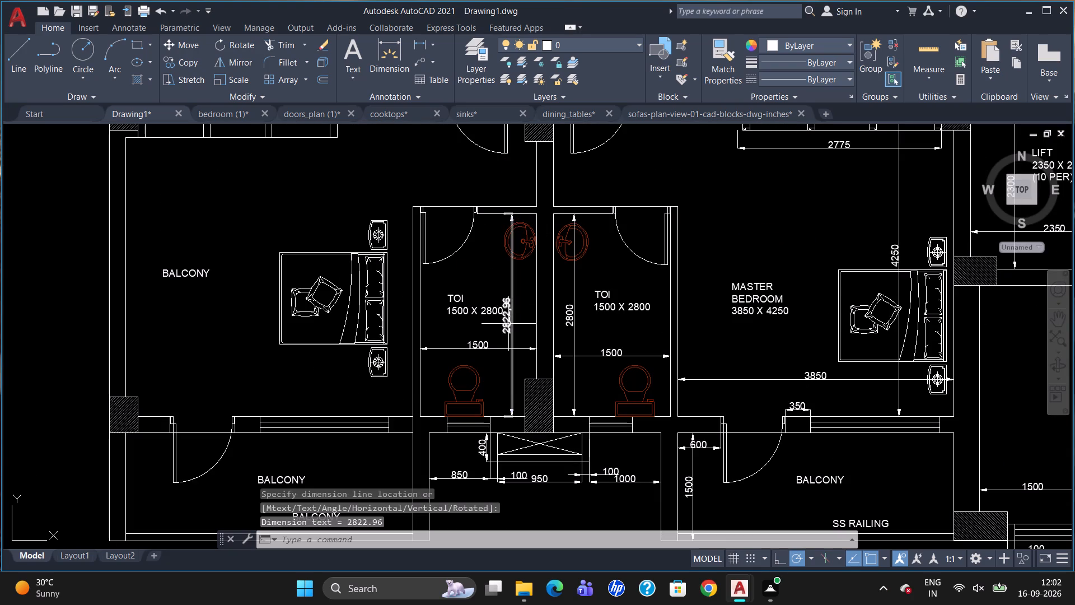
Override the text of the left toilet's length dimension with 2800.
double_click(508, 324)
key(Delete)
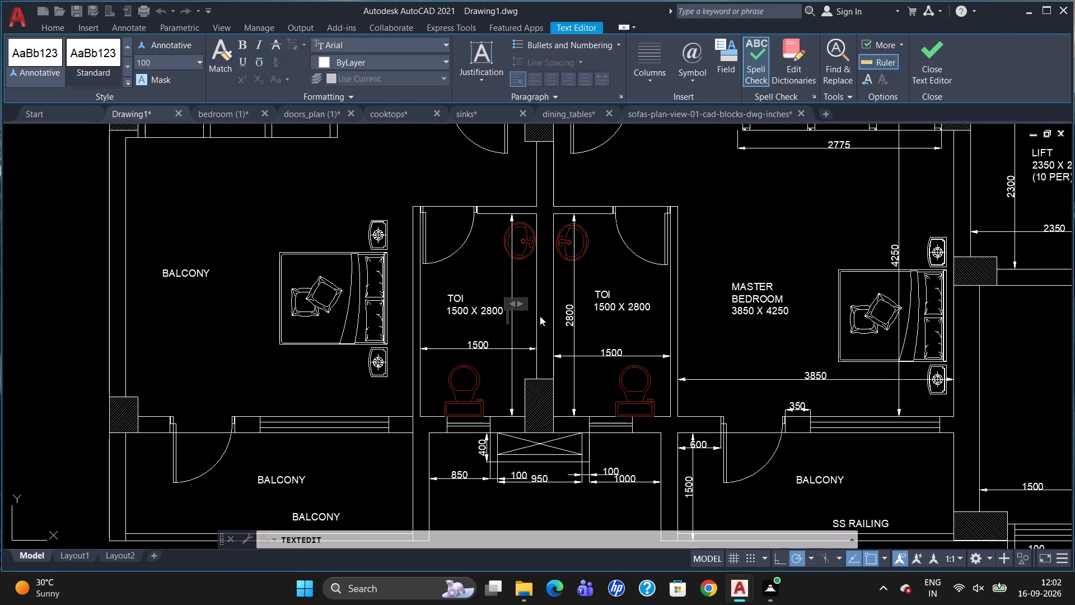
text(2800)
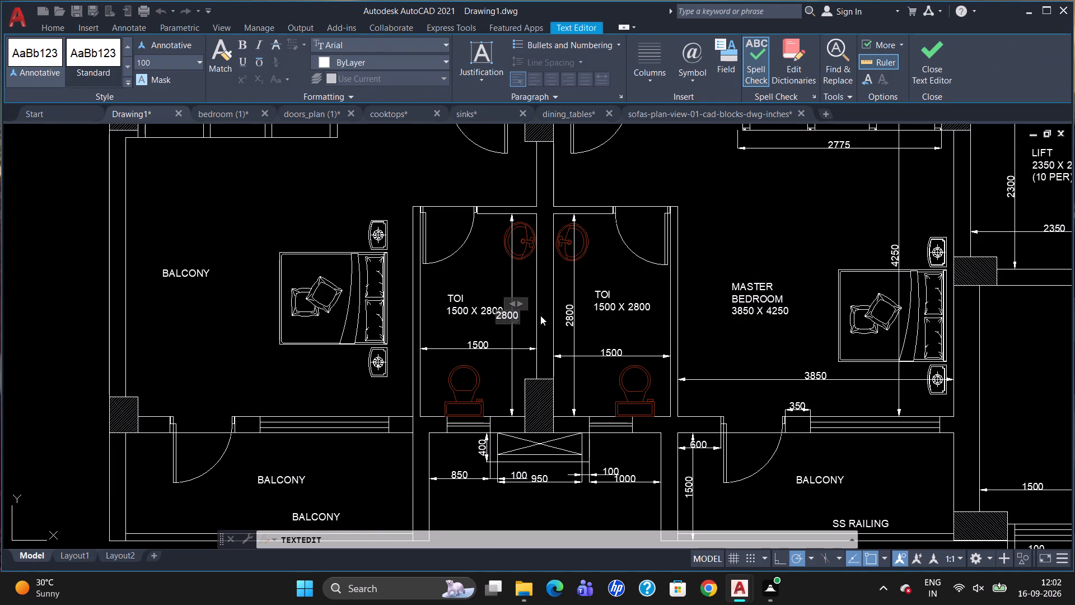
click(540, 315)
key(Escape)
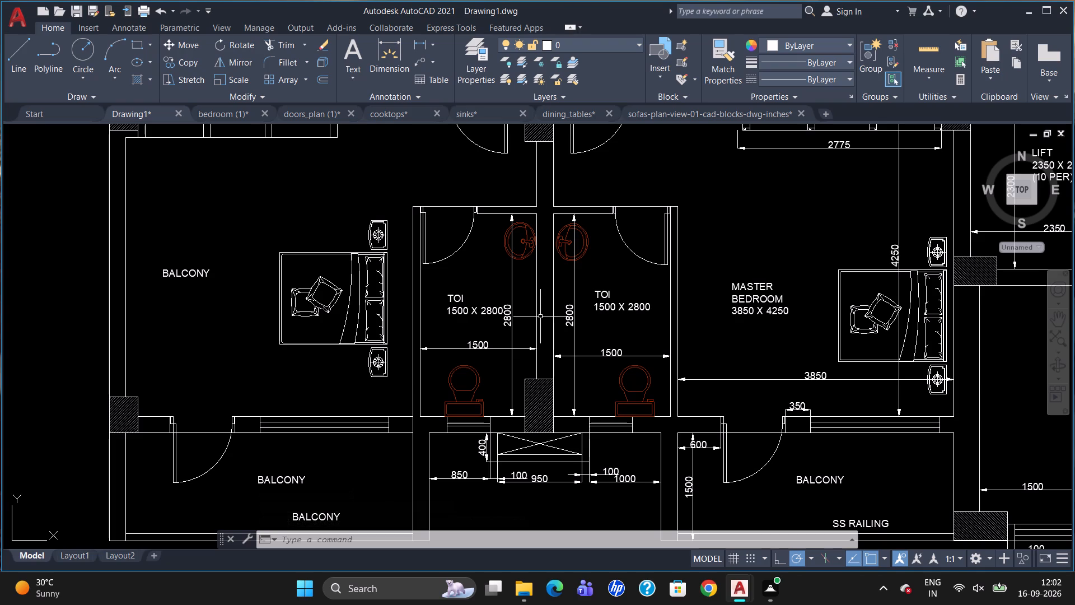
Trim the short line crossing the wall junction between the left bedroom's balcony window wall and the toilet wall.
scroll(617, 244, down, 2)
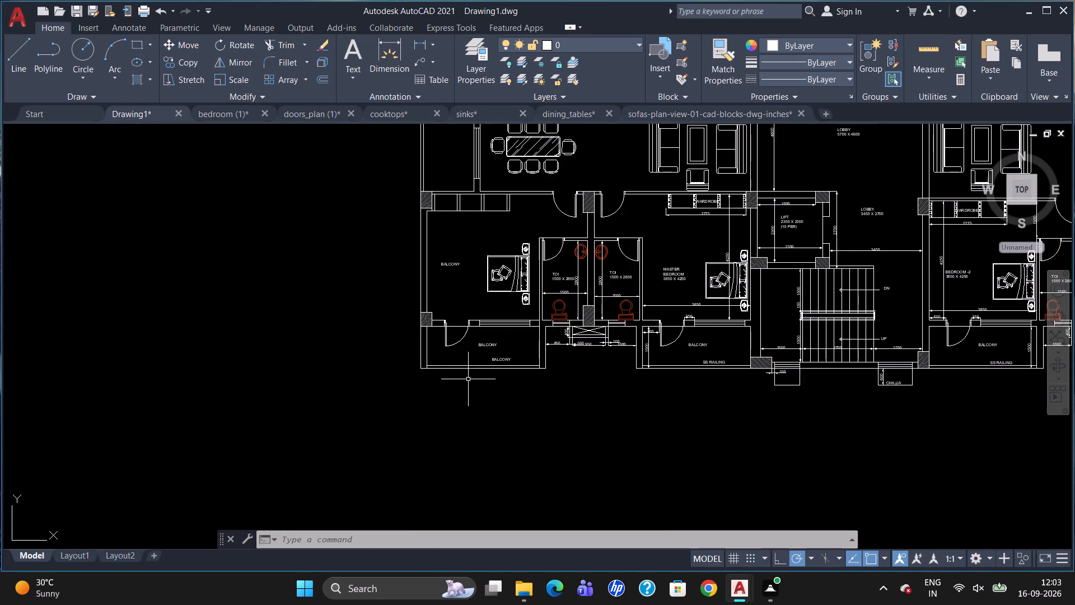
scroll(470, 354, up, 2)
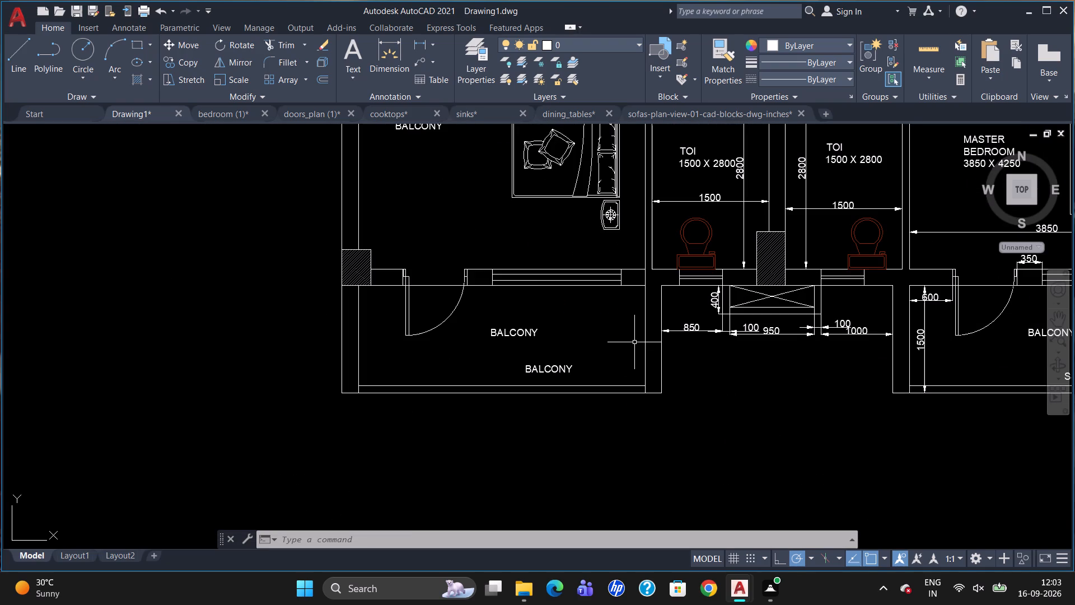
scroll(645, 312, up, 1)
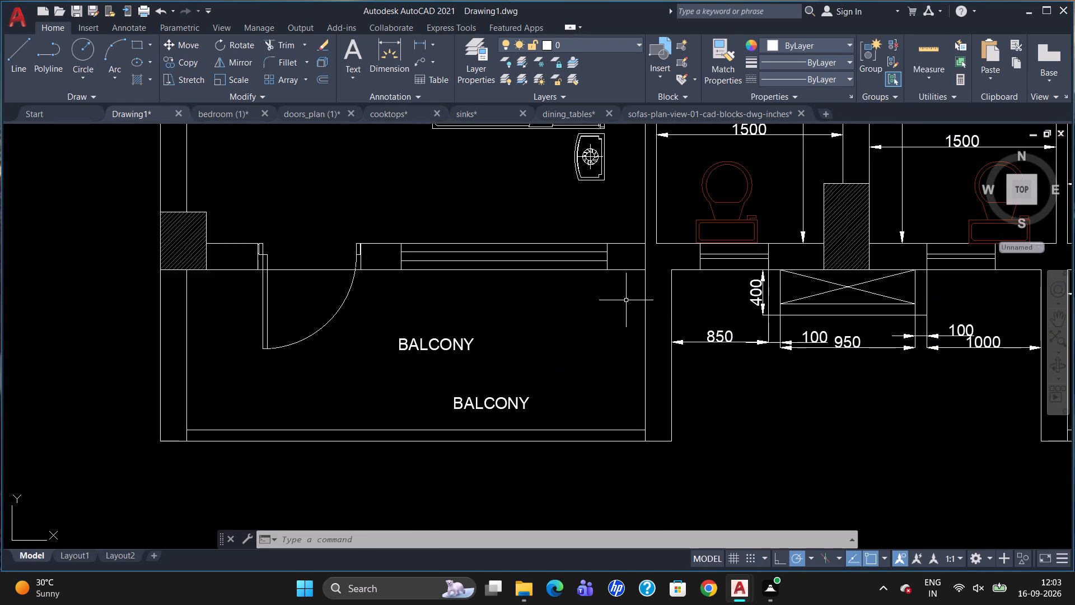
text(TR)
key(Return)
key(Return)
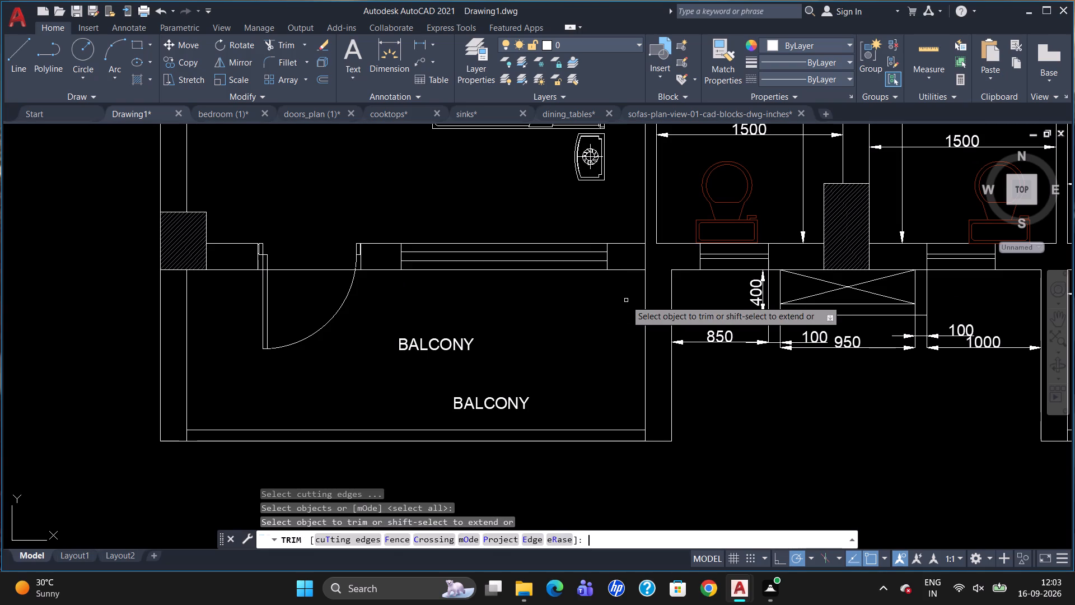
click(645, 255)
key(Escape)
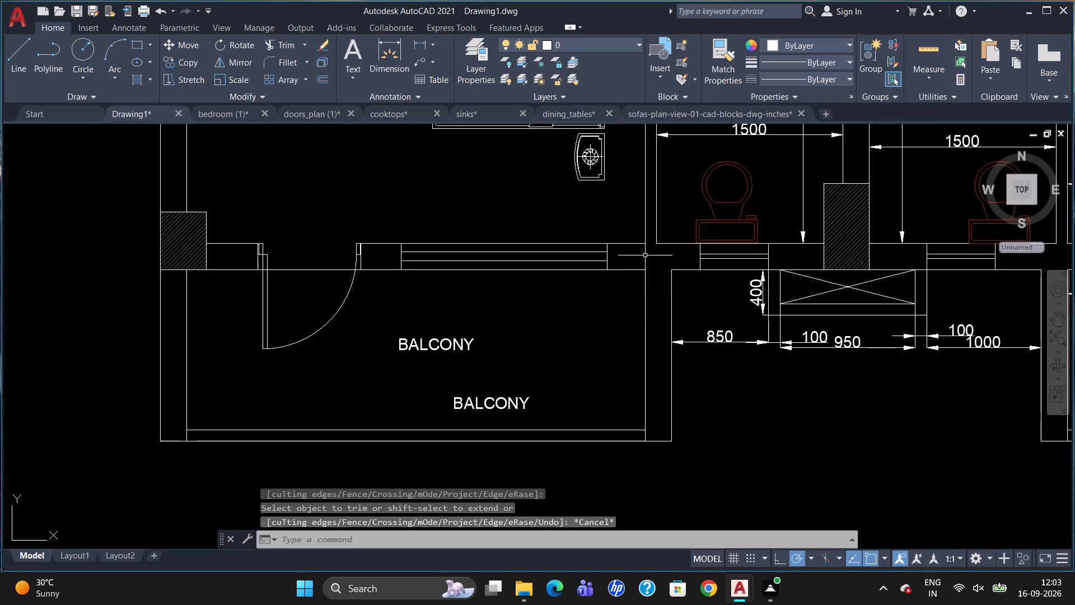
Add a horizontal linear dimension in the left balcony from the window's toilet-side end to the adjoining side wall.
text(DLI)
key(Return)
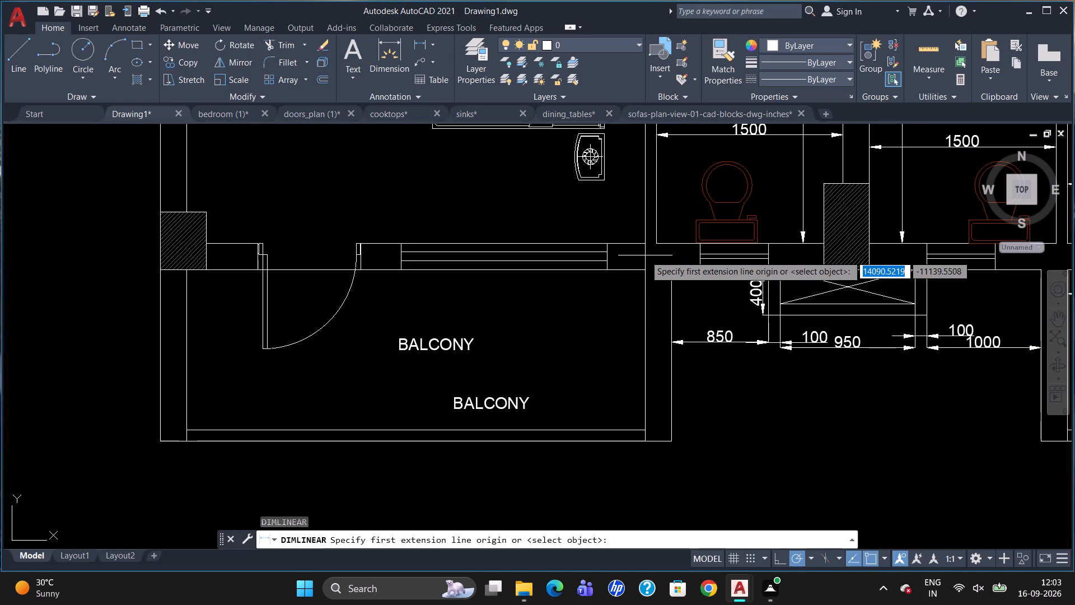
click(609, 268)
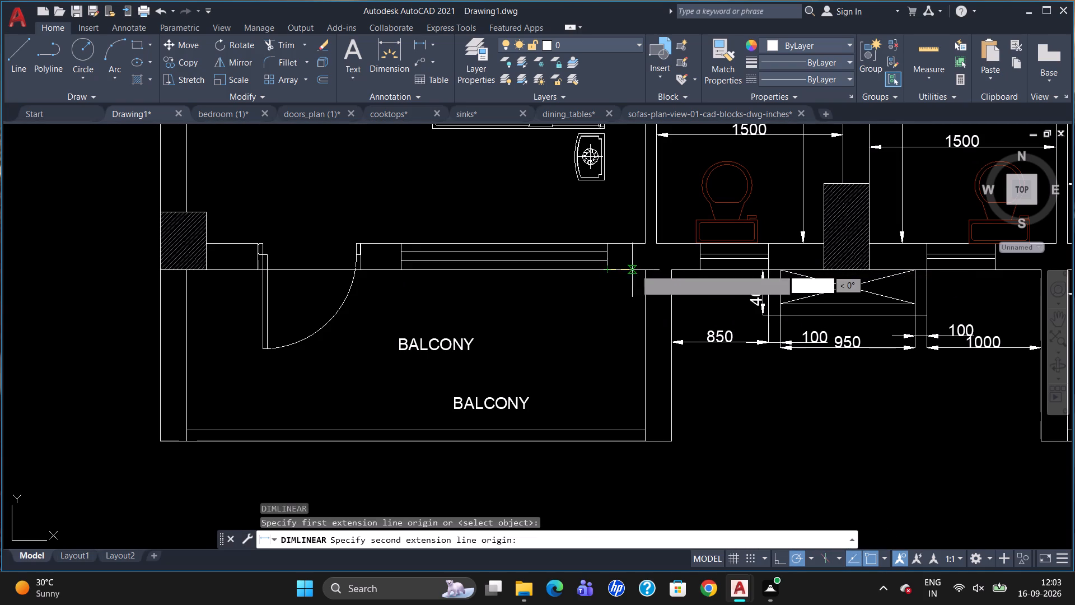
click(644, 266)
click(627, 301)
Override the text of the dimension between the window and the side wall with 350.
double_click(628, 299)
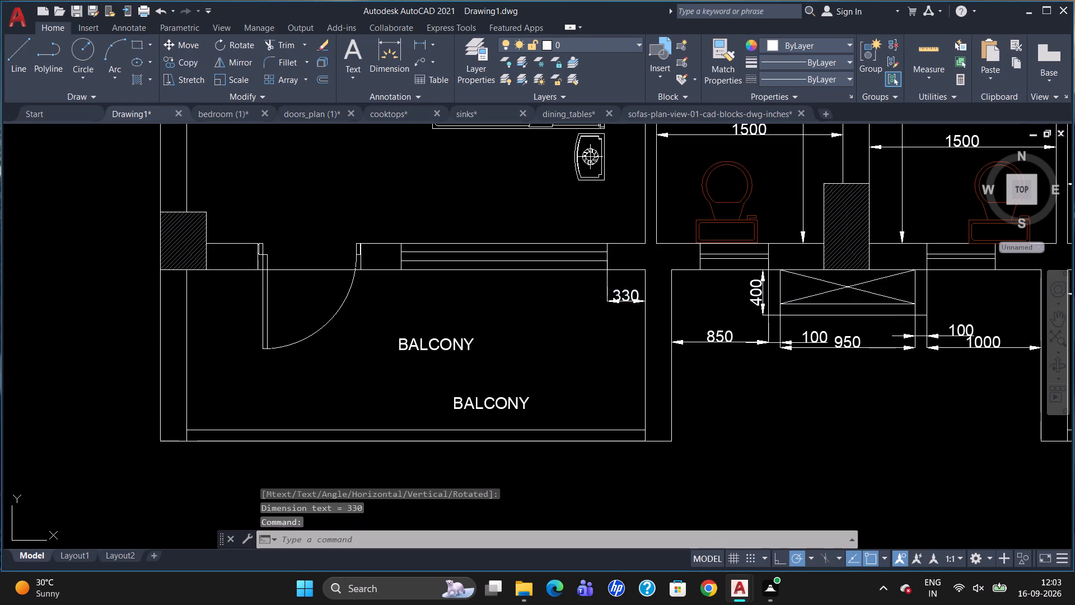
key(Delete)
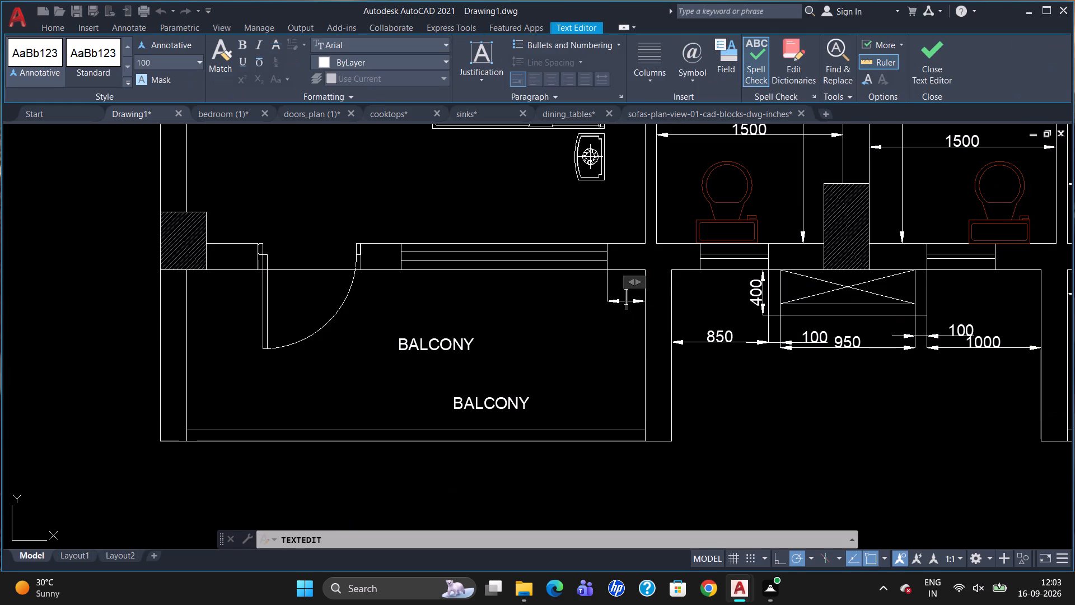
text(350)
click(581, 315)
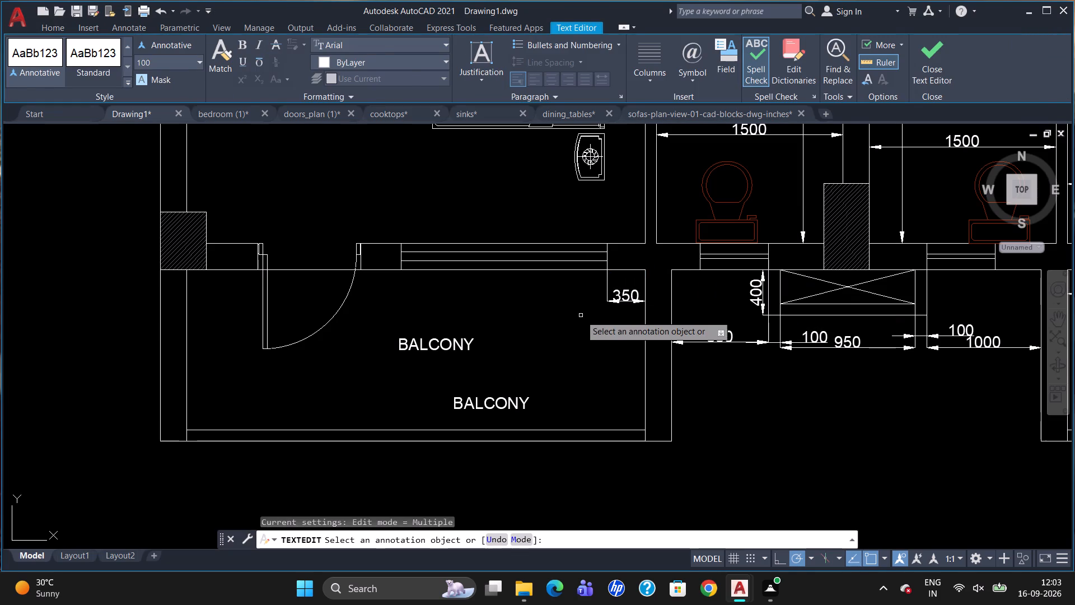
key(Escape)
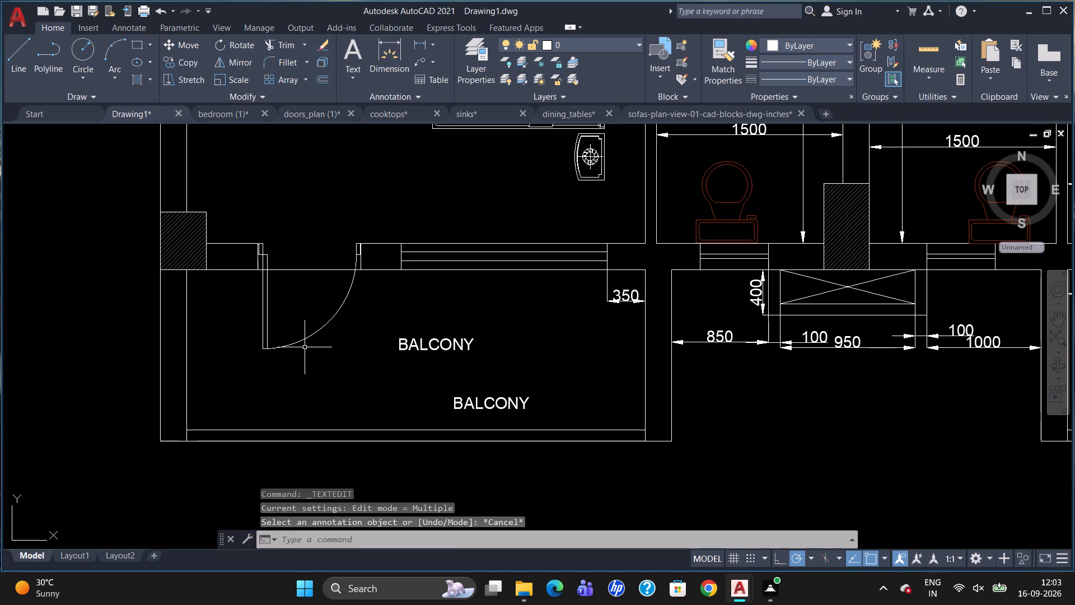
Add a horizontal linear dimension from the hatched corner column to the balcony door opening, just below the wall.
text(DLI)
key(Return)
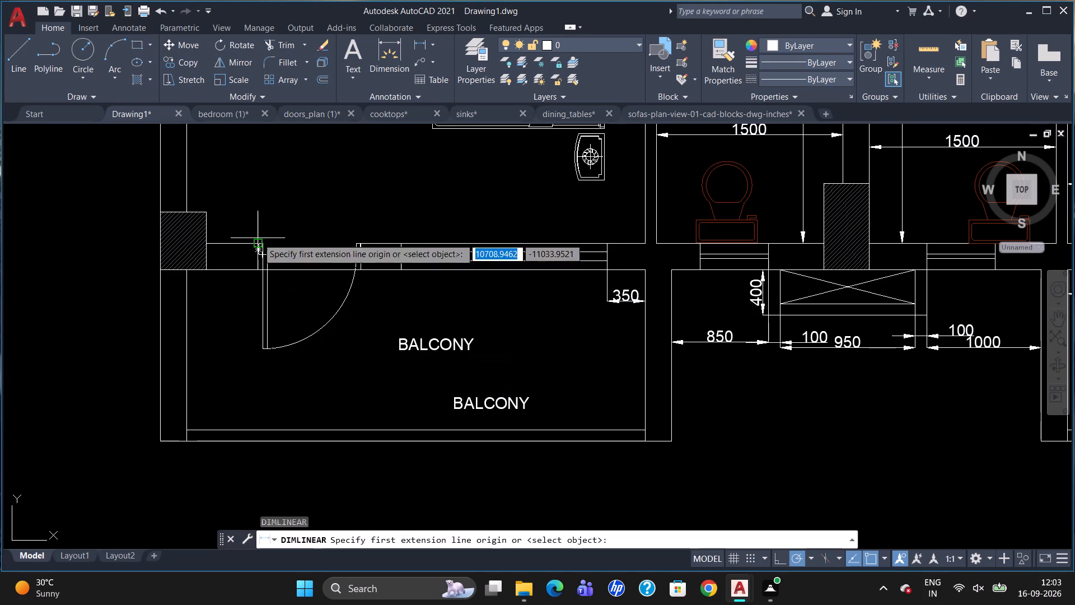
scroll(196, 295, up, 2)
click(221, 231)
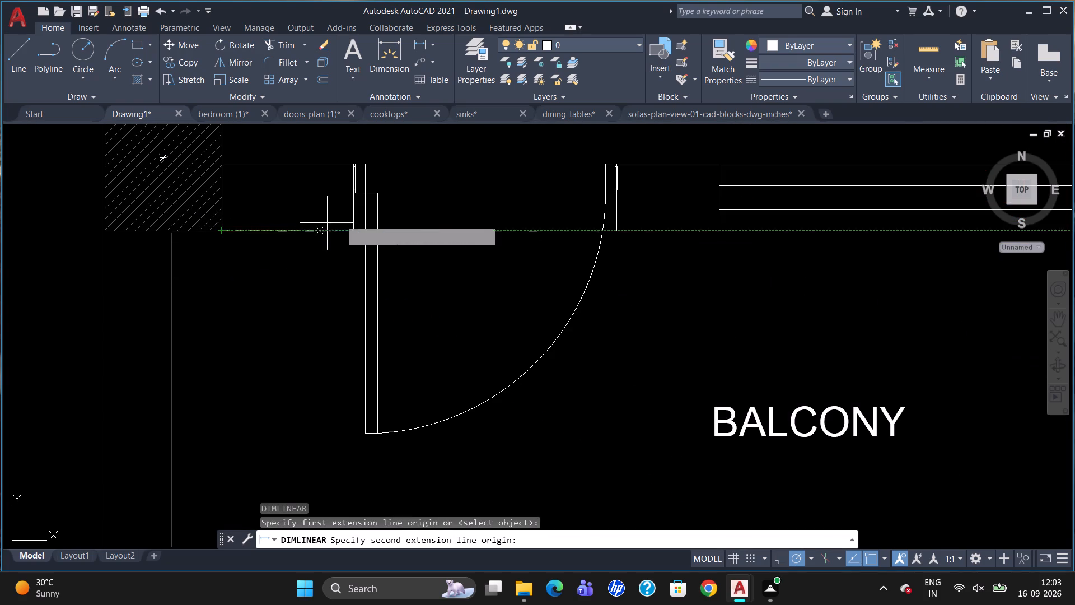
click(351, 229)
click(319, 294)
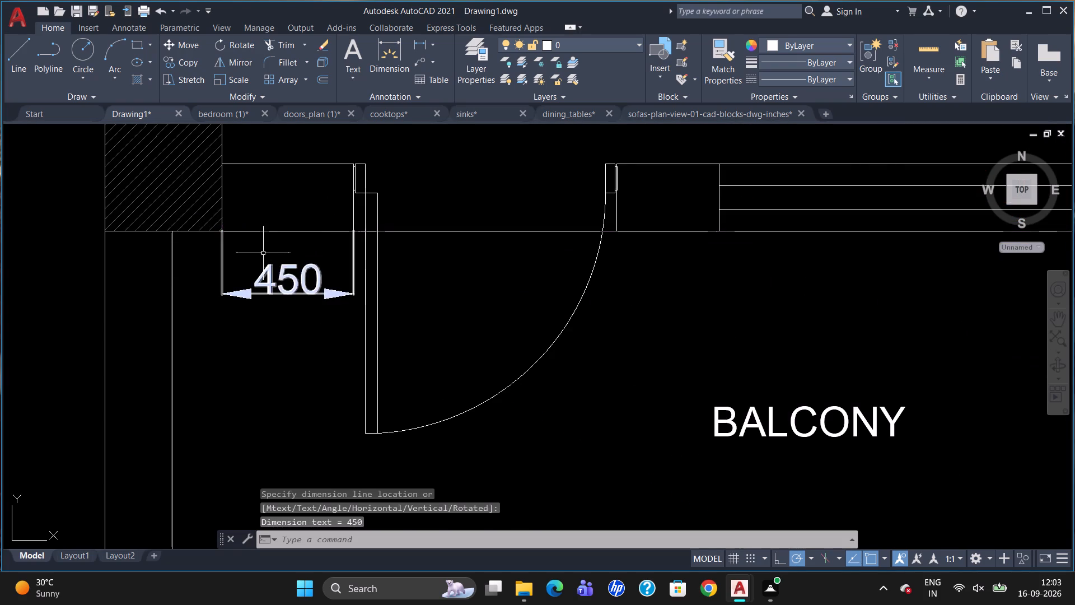
Replace the lower BALCONY label beside the left balcony's outer edge with SS RAILING.
scroll(263, 250, down, 2)
double_click(523, 376)
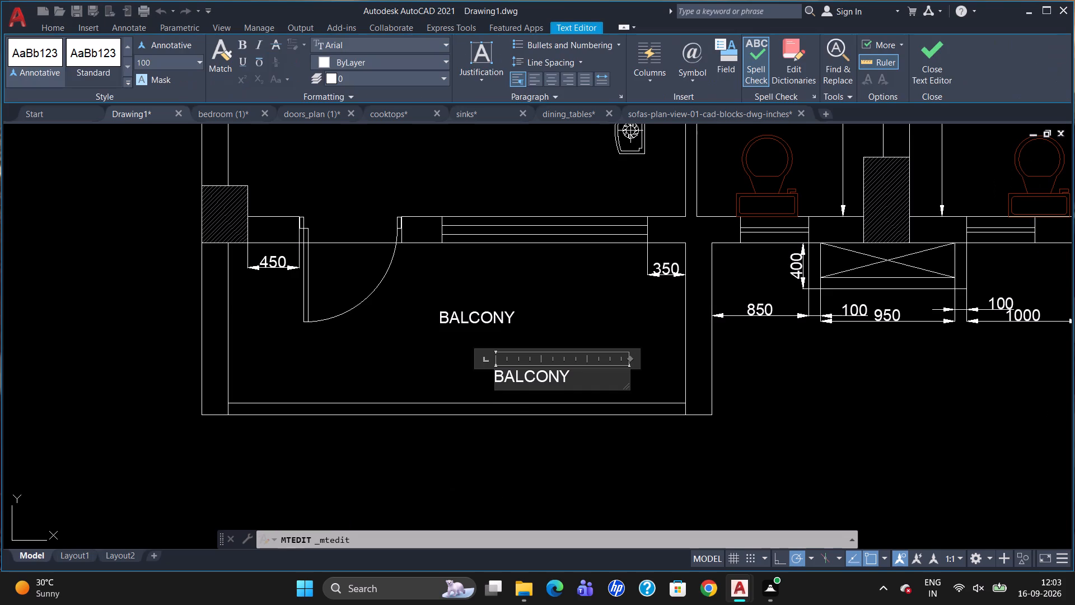
drag(573, 380, 437, 390)
key(Delete)
text(SS RAILING)
click(431, 384)
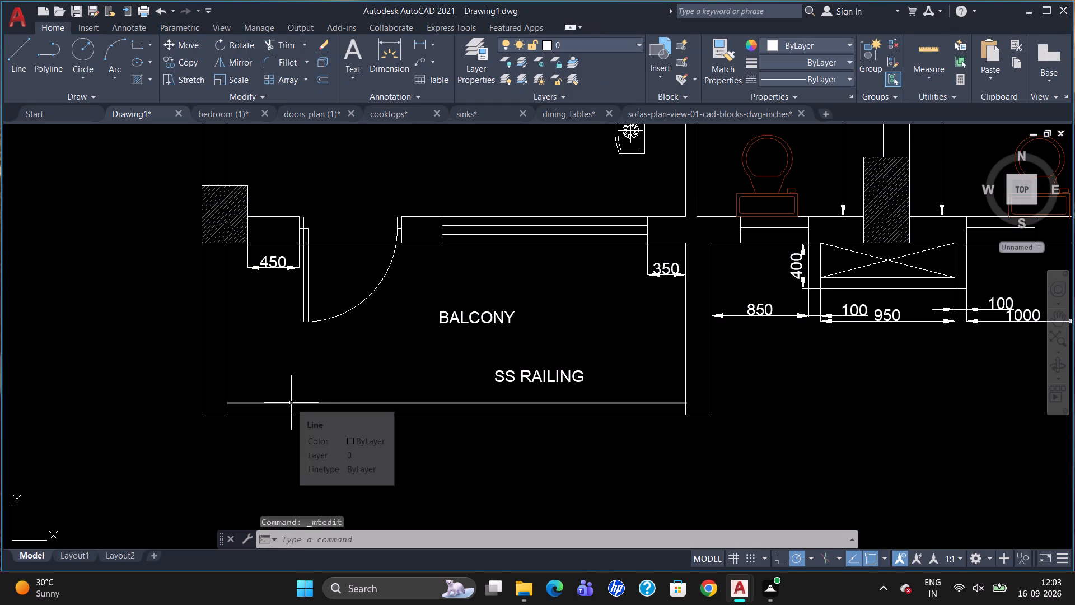
Add a vertical linear dimension for the left balcony's depth, from its outer edge to the bedroom wall.
text(DLI)
key(Return)
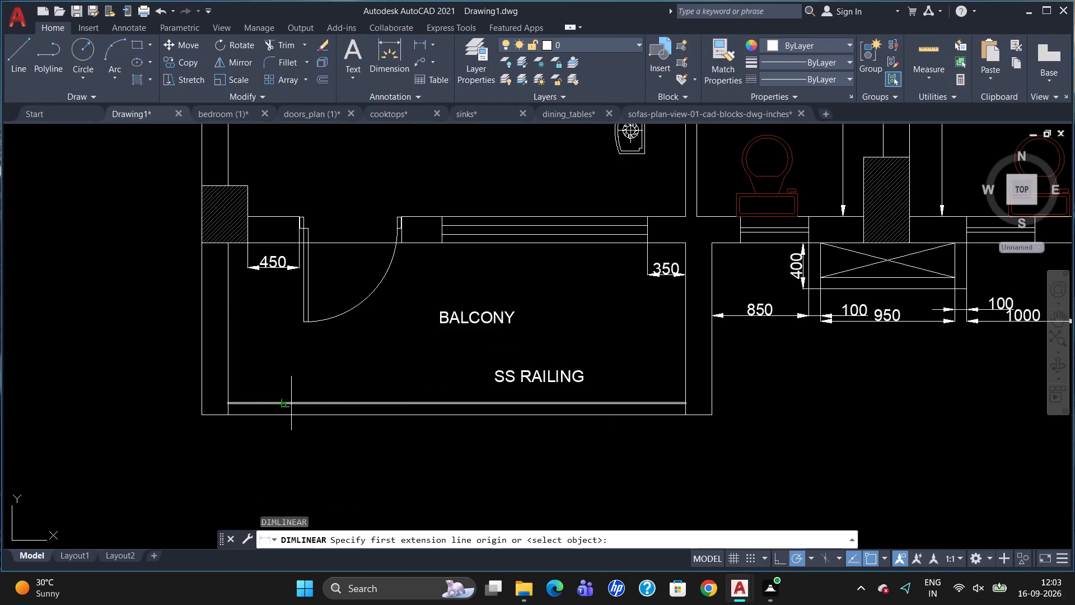
click(227, 414)
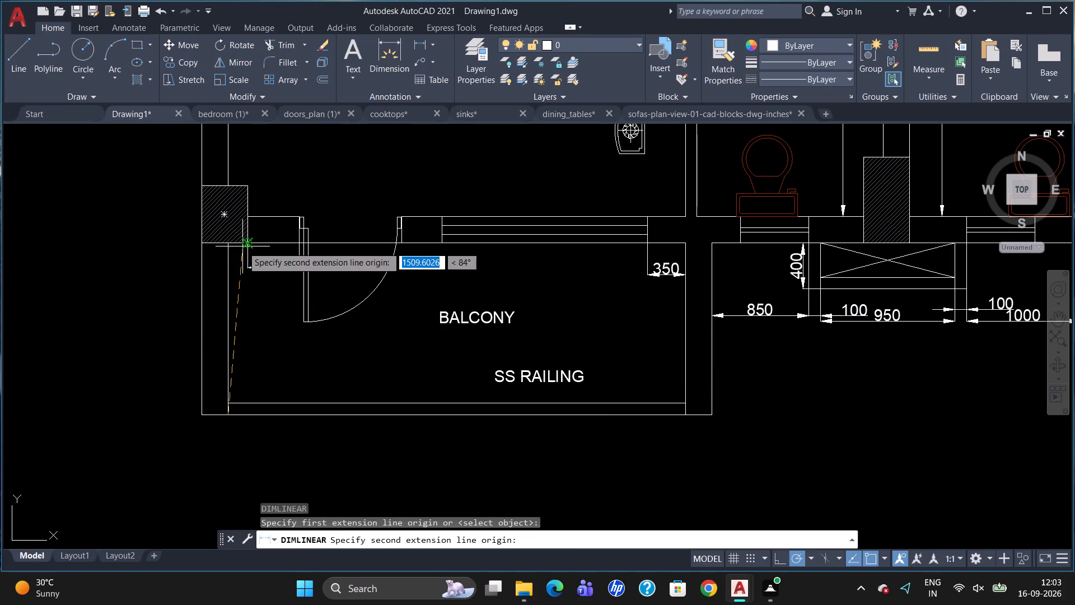
click(229, 243)
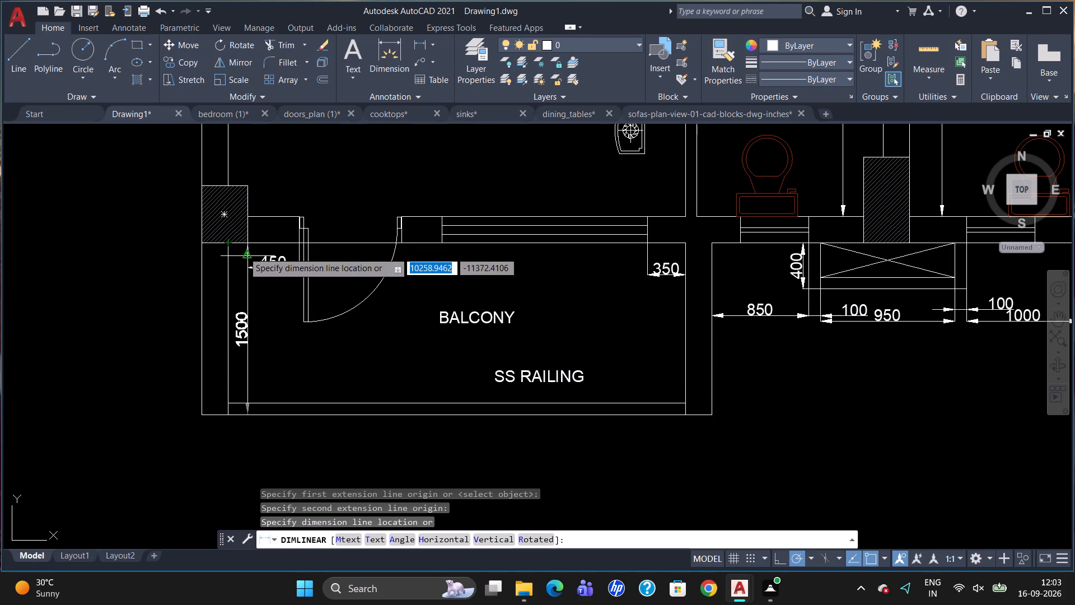
click(244, 252)
Add a horizontal linear dimension across the wall piece between the balcony door and the window, on the bedroom side.
scroll(352, 407, down, 2)
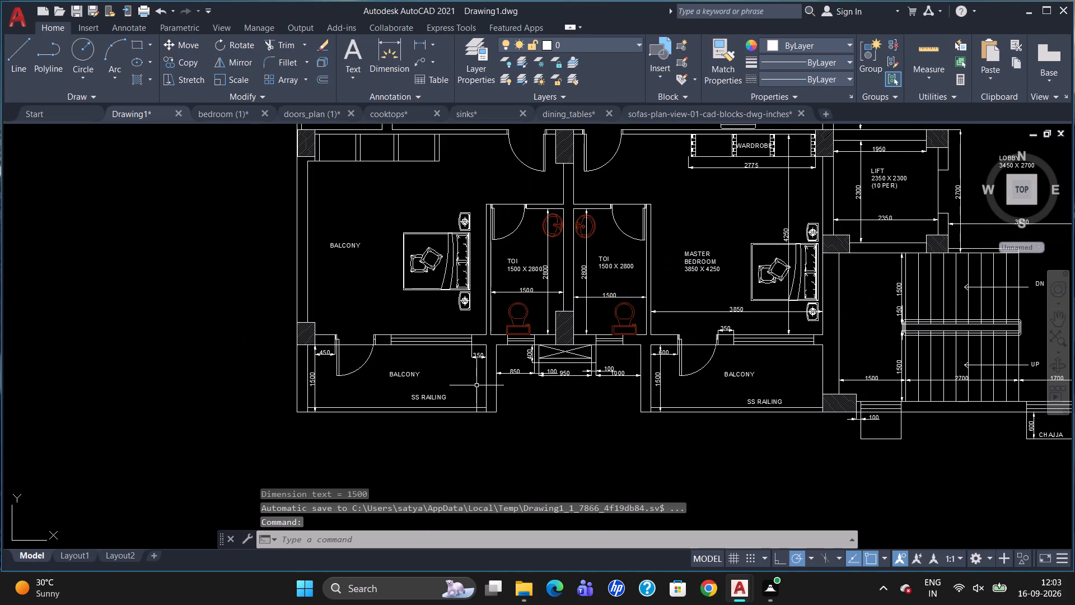
scroll(384, 318, up, 2)
text(DLI)
key(Return)
scroll(334, 375, up, 2)
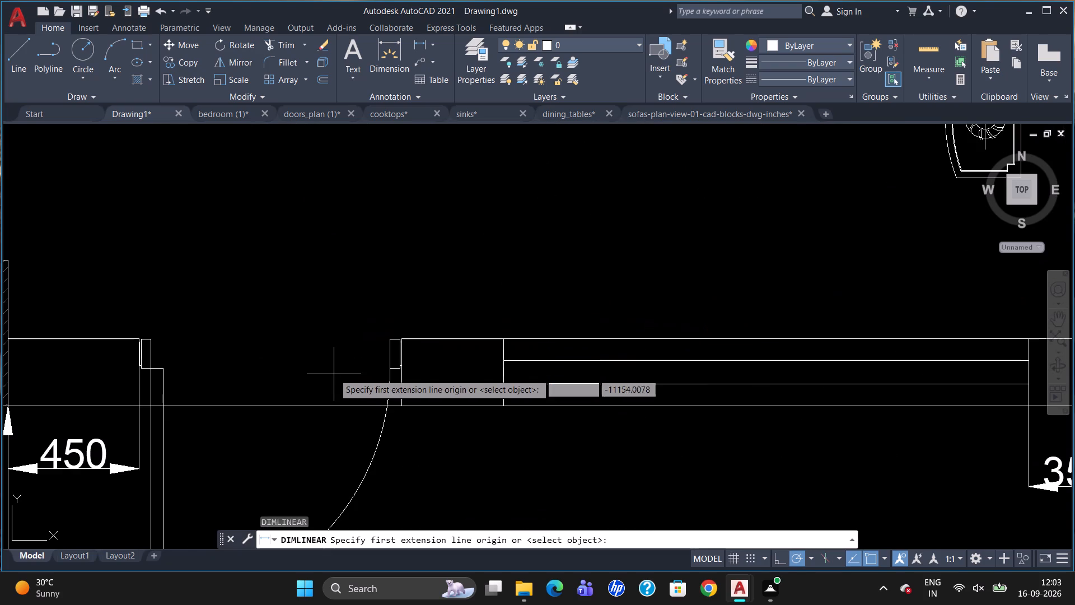
scroll(419, 336, up, 3)
click(347, 351)
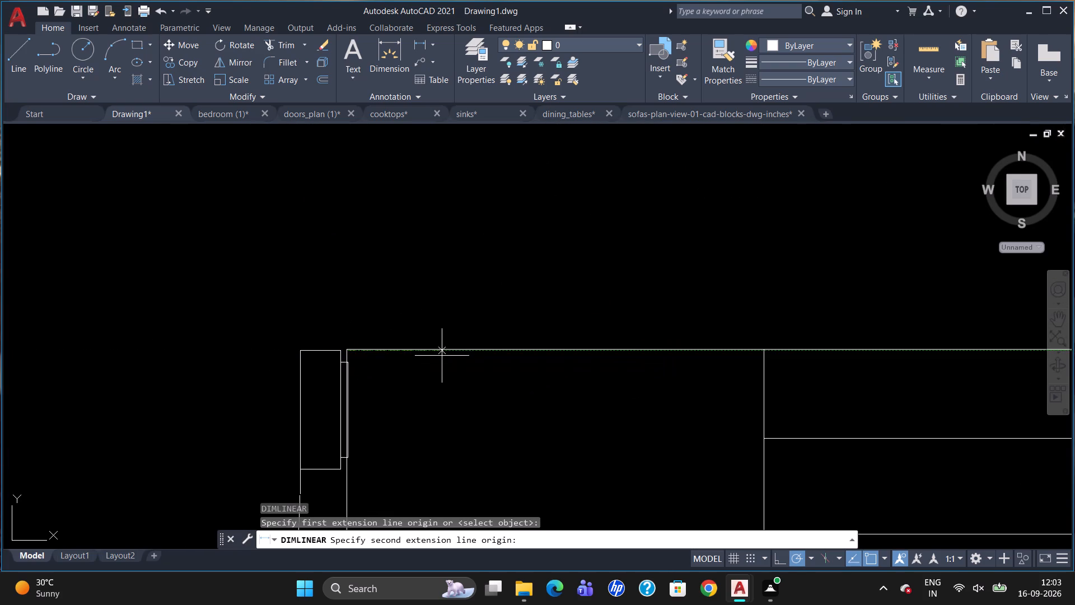
click(763, 349)
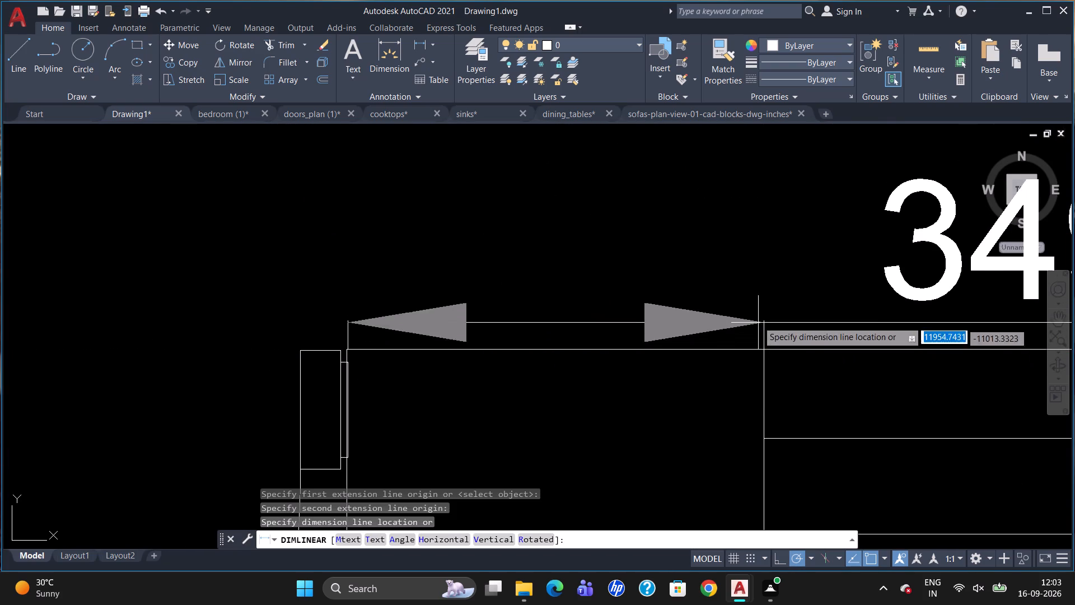
click(750, 311)
Override the text of the door-to-window wall dimension with 350.
scroll(526, 328, down, 2)
double_click(702, 295)
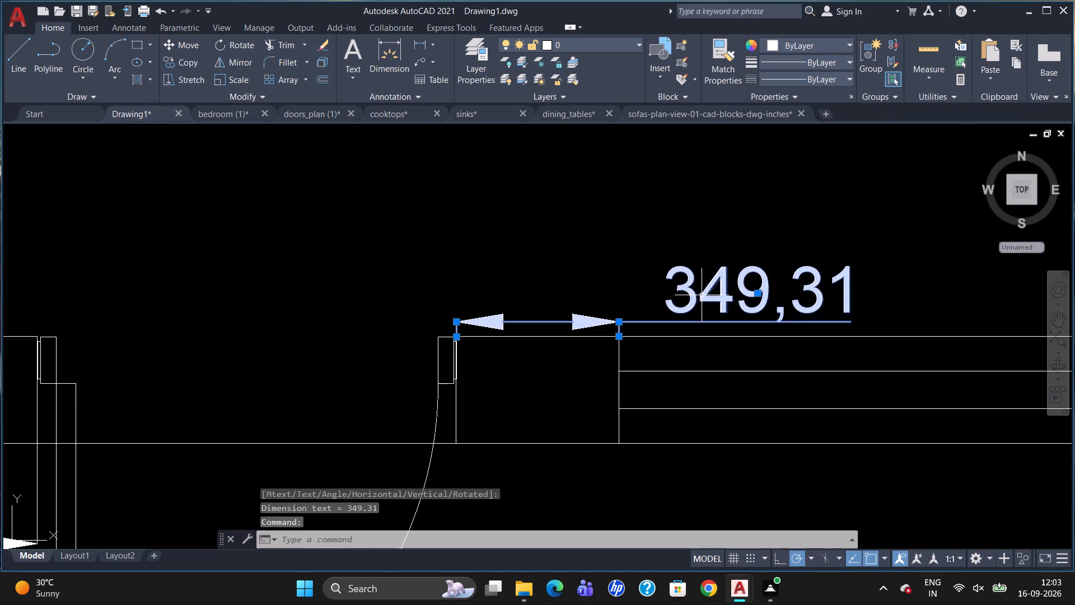
key(Delete)
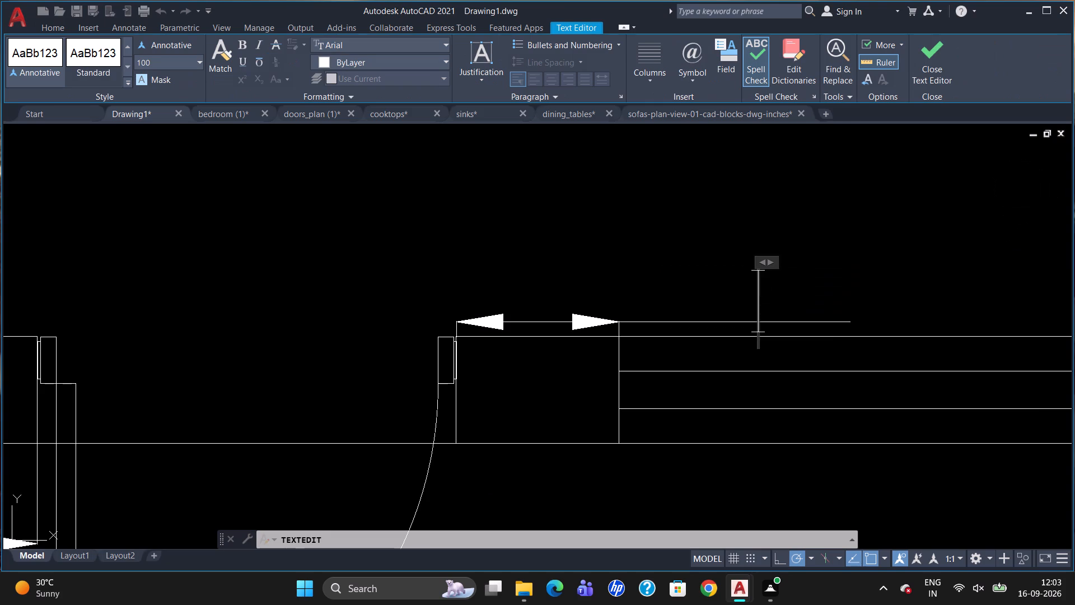
text(350)
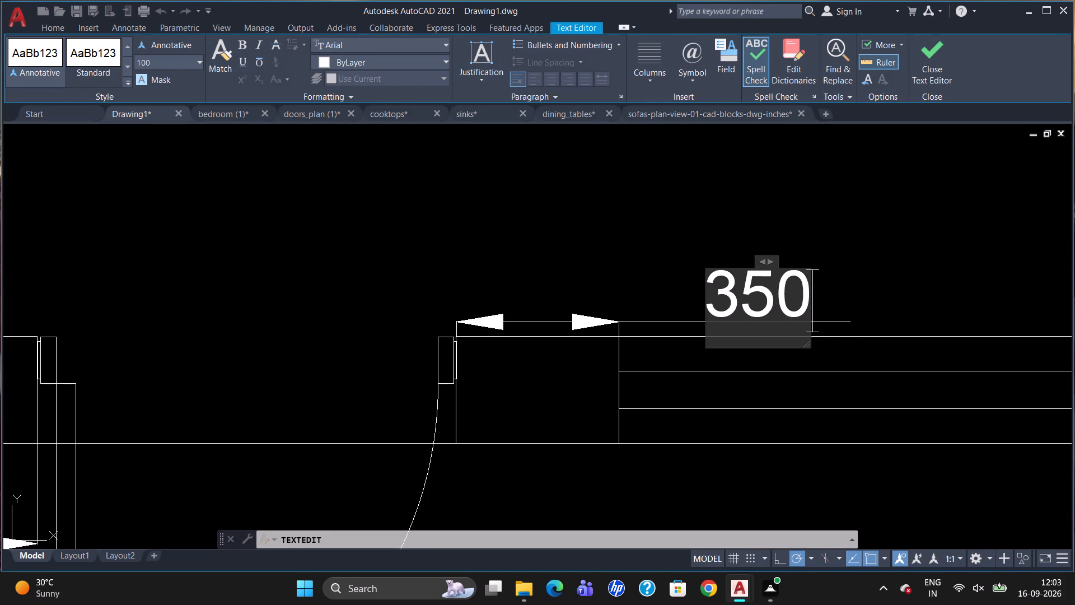
click(661, 303)
scroll(634, 314, down, 2)
scroll(550, 222, up, 2)
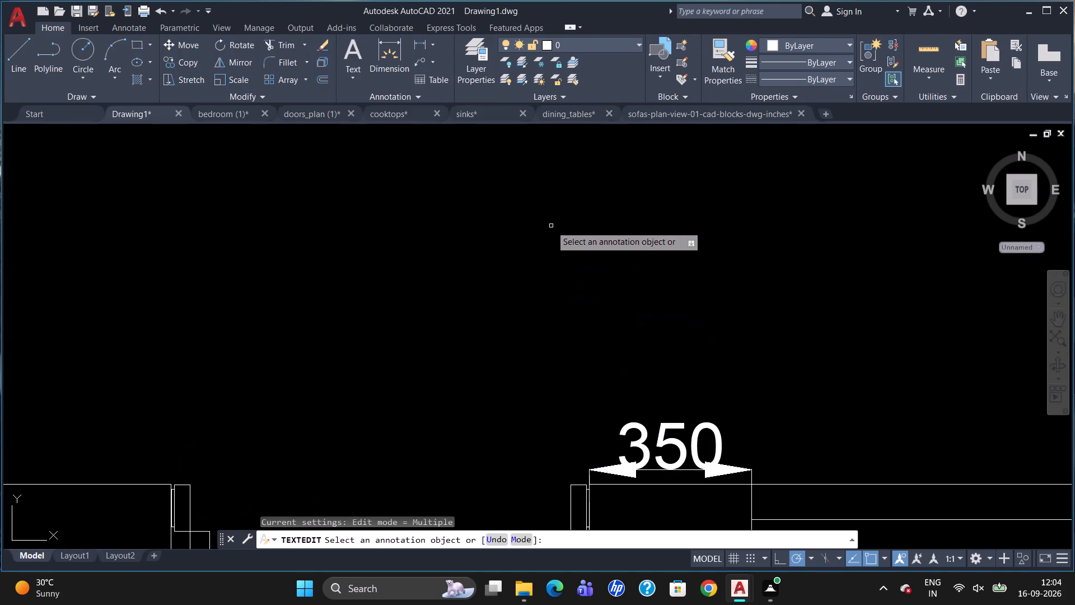
Add a horizontal linear dimension across the left bedroom's full width, between its inner wall faces just above the balcony wall.
key(Escape)
scroll(549, 229, down, 4)
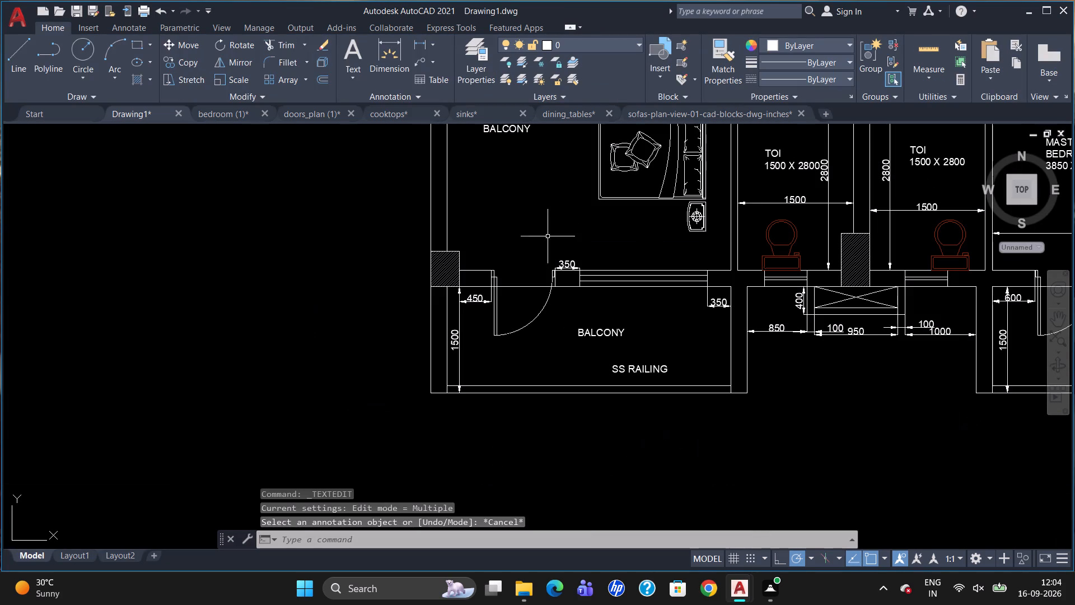
text(DLI)
key(Return)
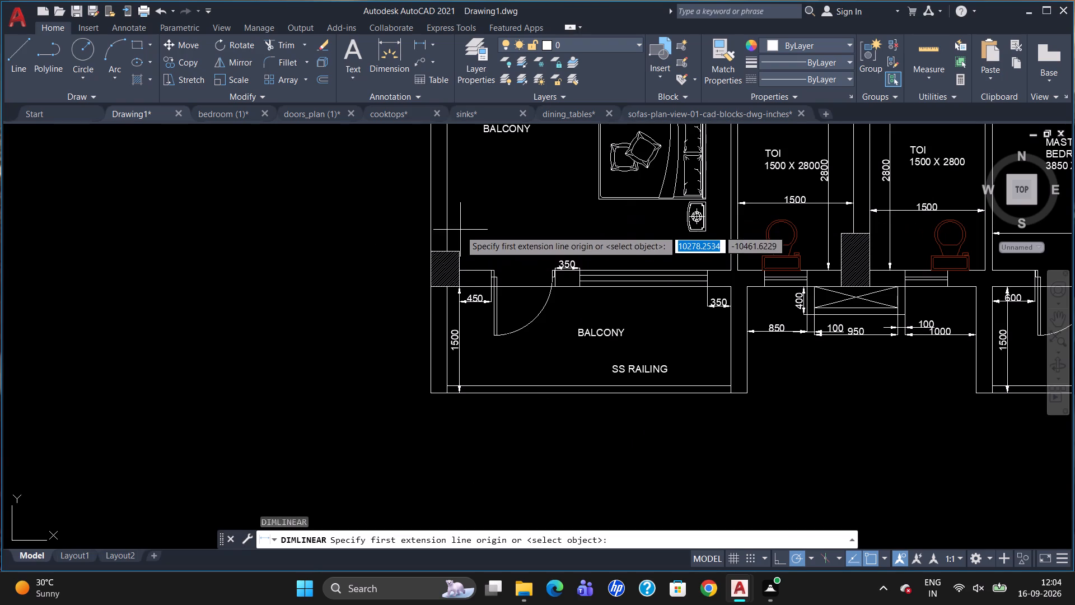
click(450, 235)
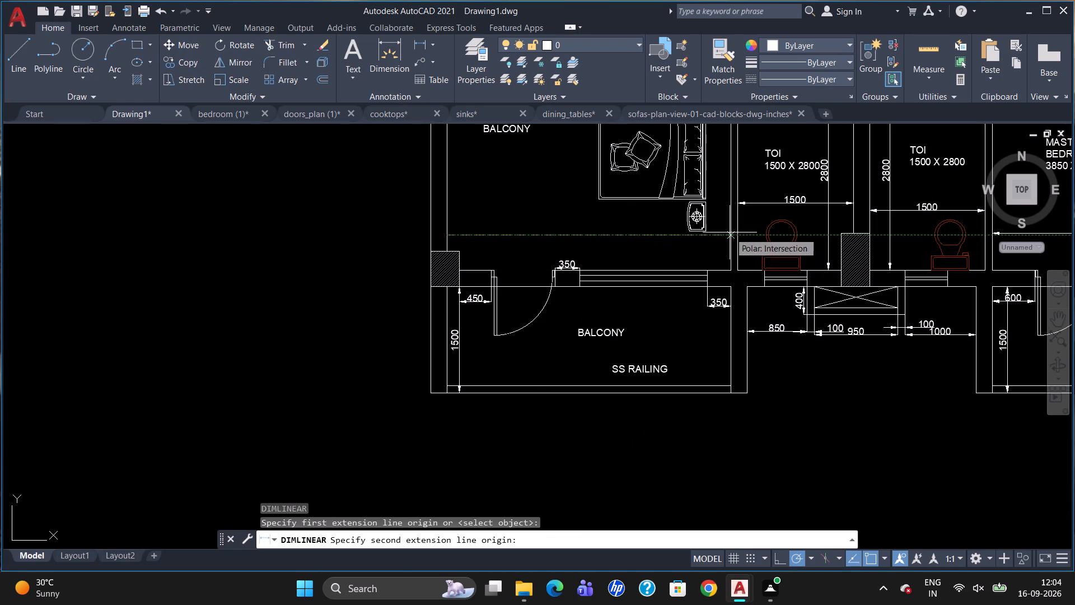
click(730, 232)
click(728, 237)
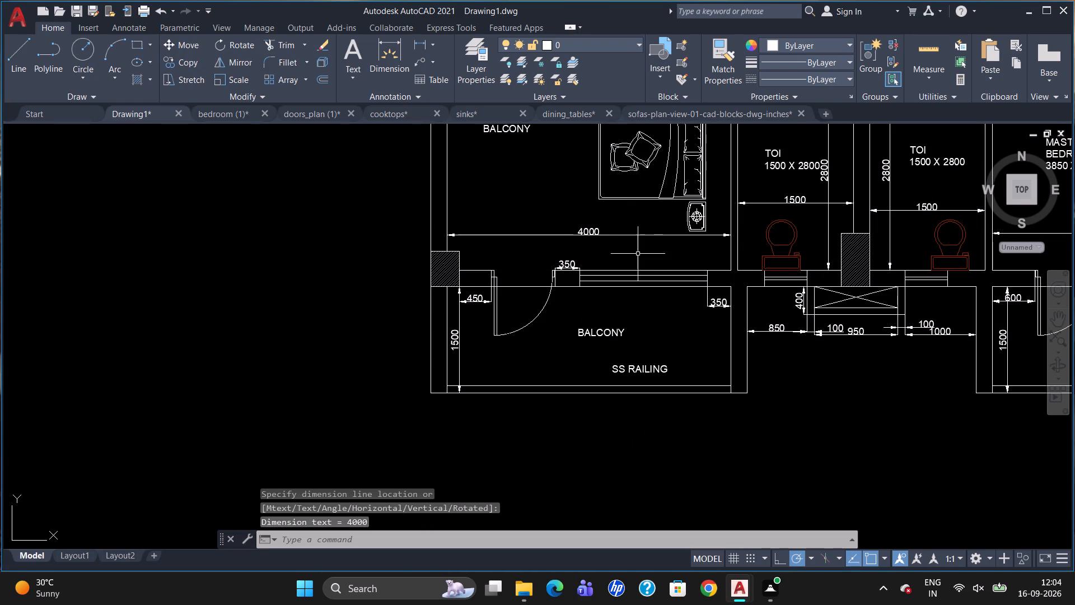
Add a vertical linear dimension for the left bedroom's depth, from the wall behind the wardrobe down to the balcony wall.
scroll(639, 290, down, 2)
scroll(666, 202, up, 1)
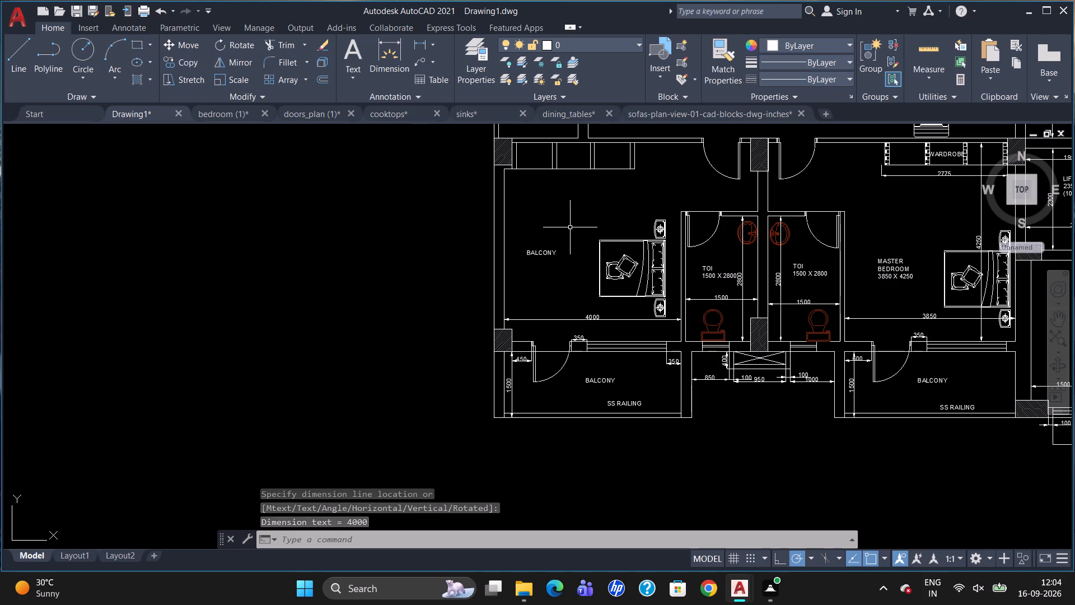
key(space)
scroll(497, 141, up, 2)
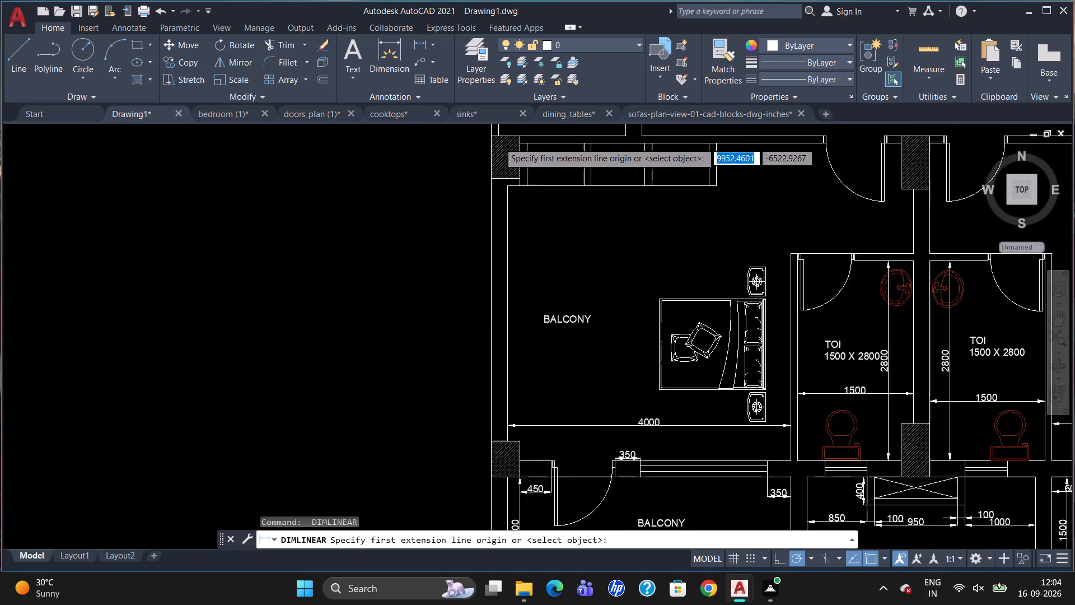
scroll(500, 143, up, 2)
drag(607, 141, 608, 147)
scroll(618, 190, down, 2)
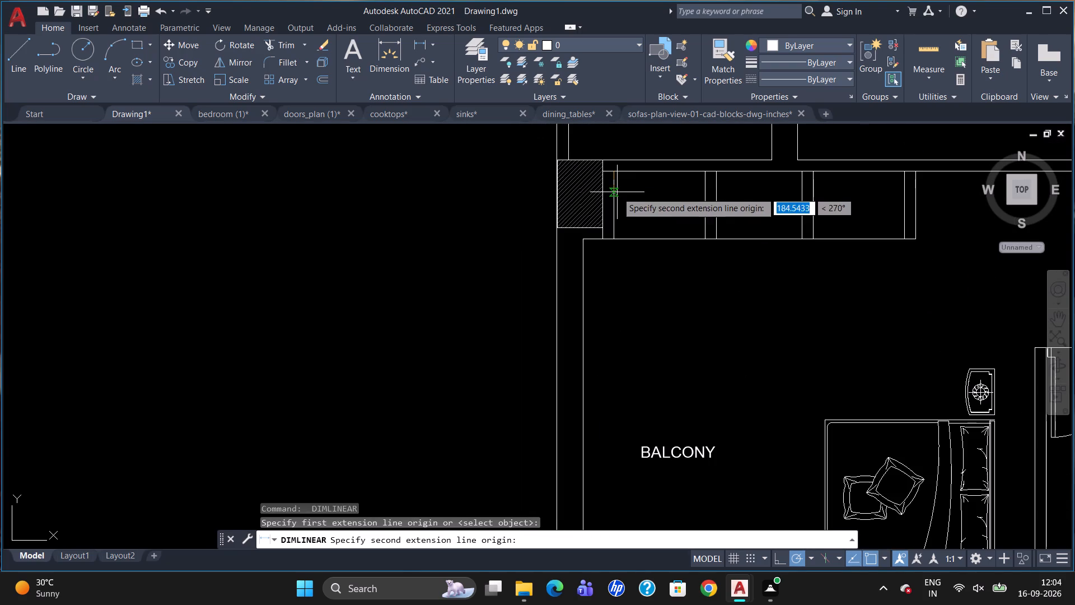
scroll(624, 297, down, 2)
scroll(631, 432, up, 2)
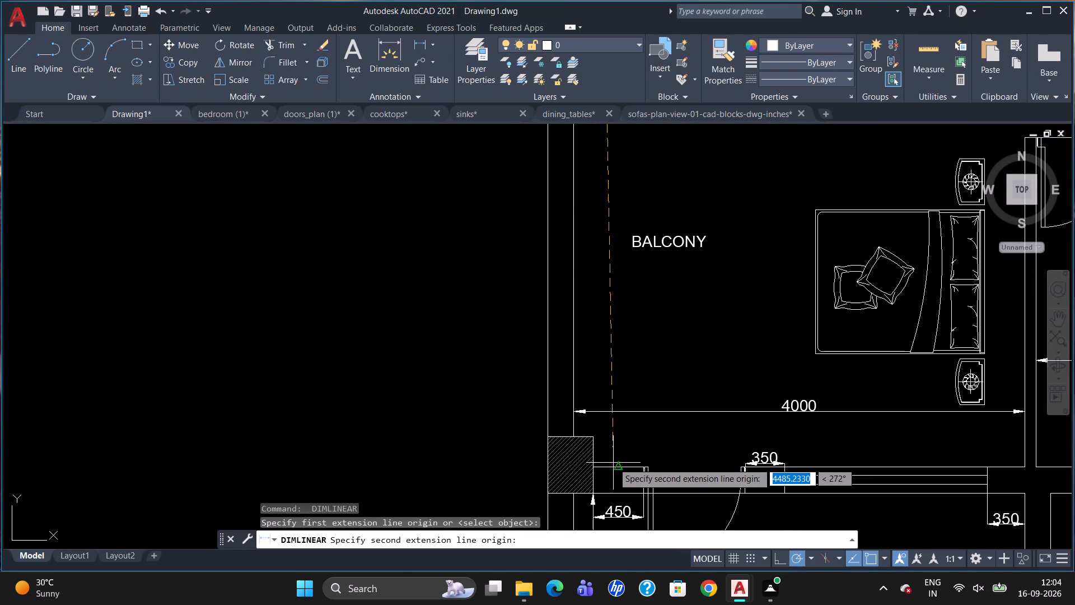
click(619, 462)
click(623, 462)
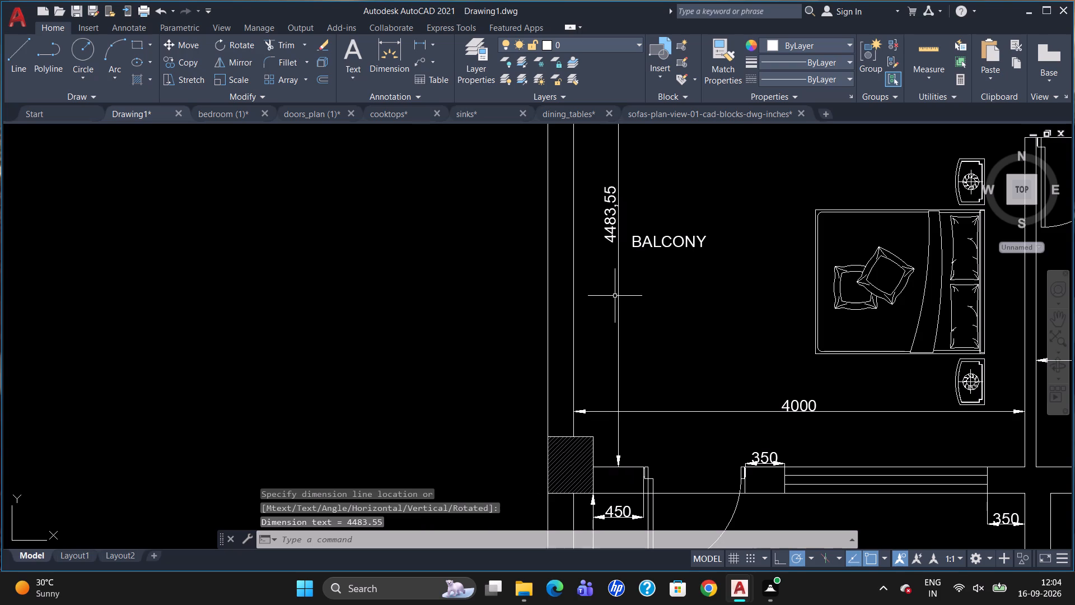
Override the text of the left bedroom's depth dimension with 4250.
double_click(608, 225)
key(Delete)
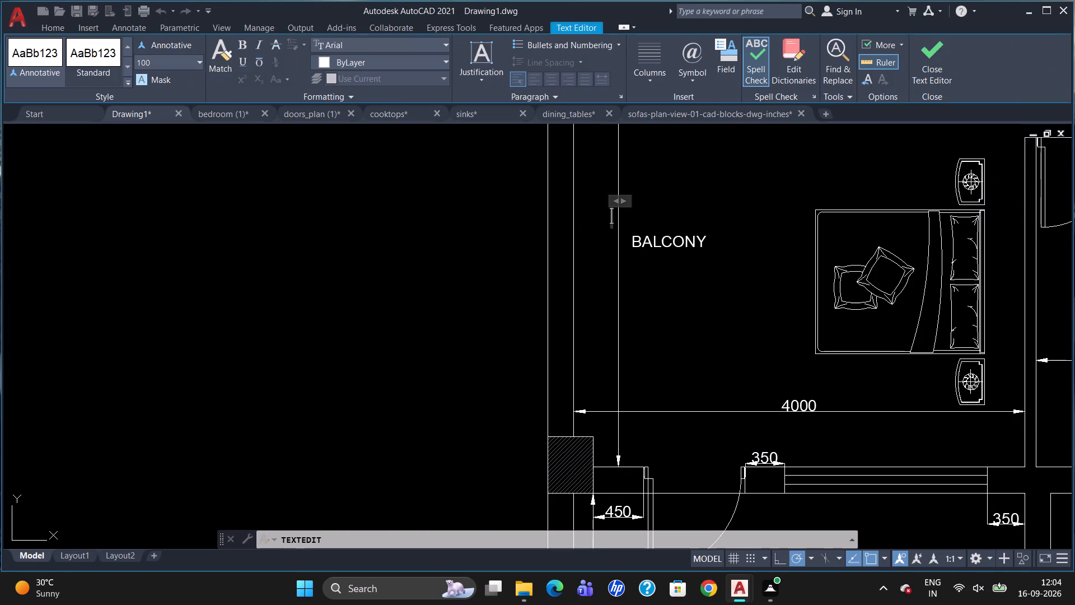
text(4250)
click(610, 241)
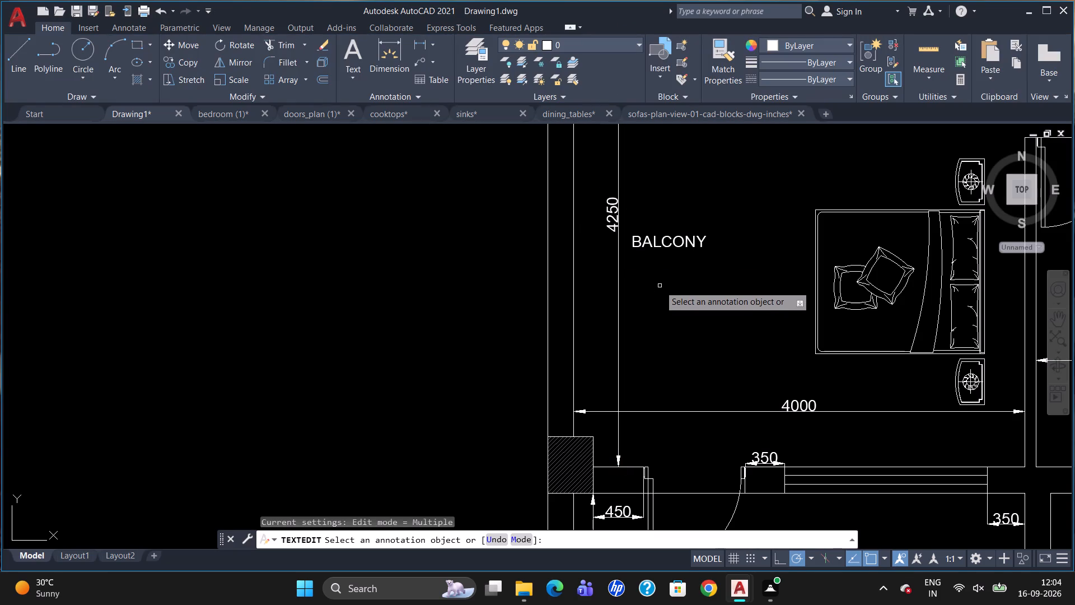
key(Escape)
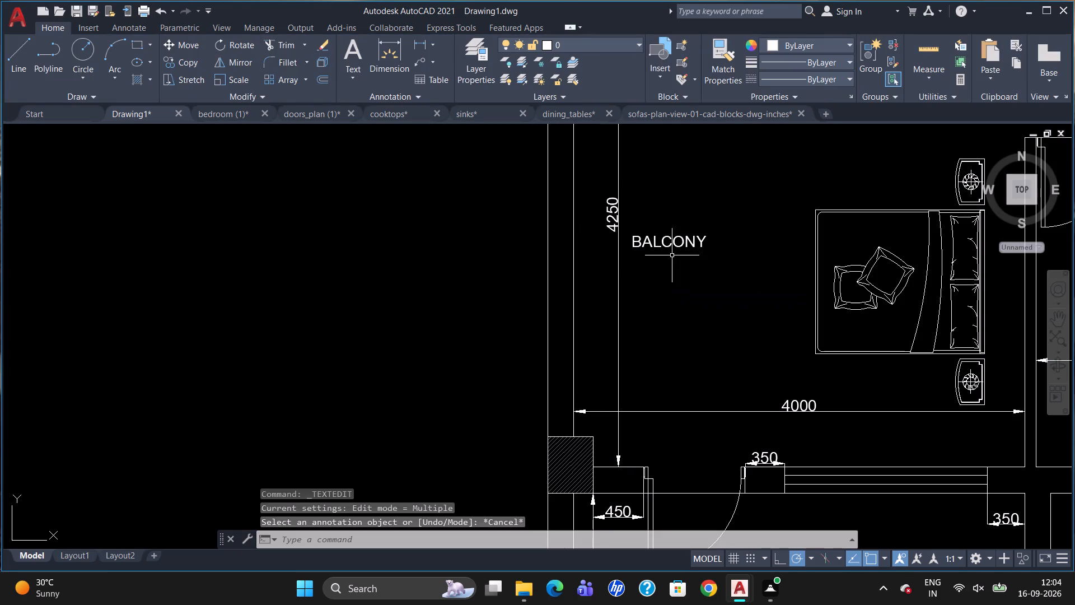
Replace the BALCONY label inside the left bedroom with BEDROOM -2 and a second line reading 4000 X 5000.
double_click(672, 243)
drag(722, 235, 610, 252)
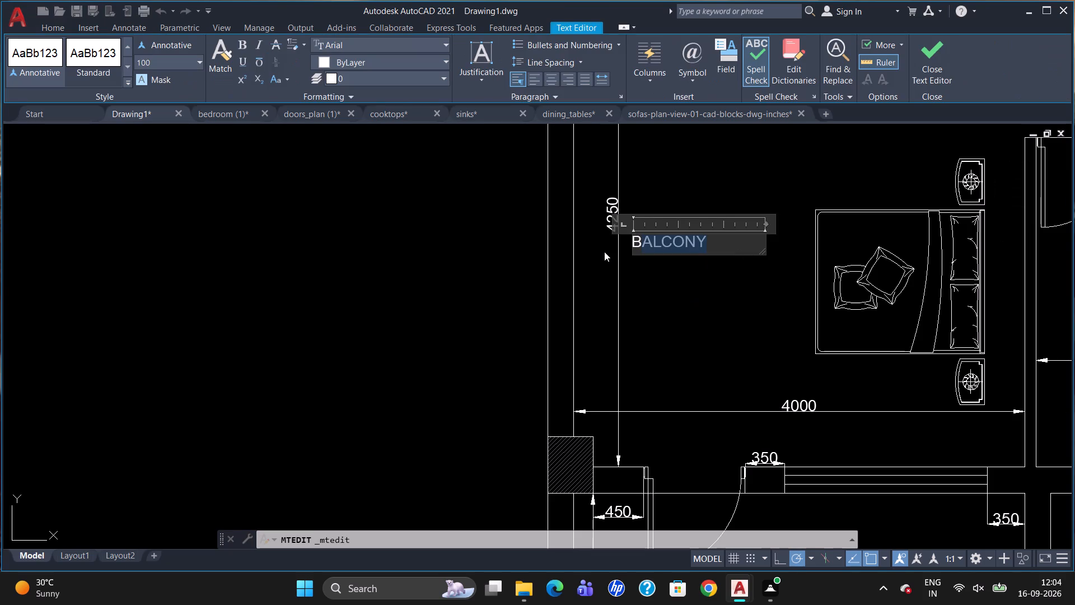
key(Delete)
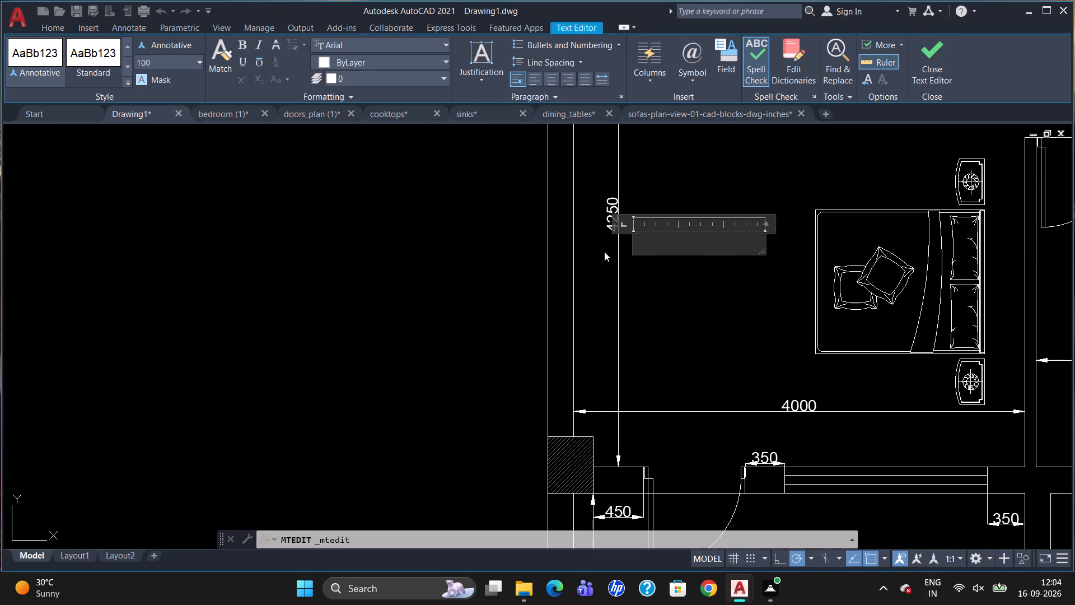
text(BEDROOM -2)
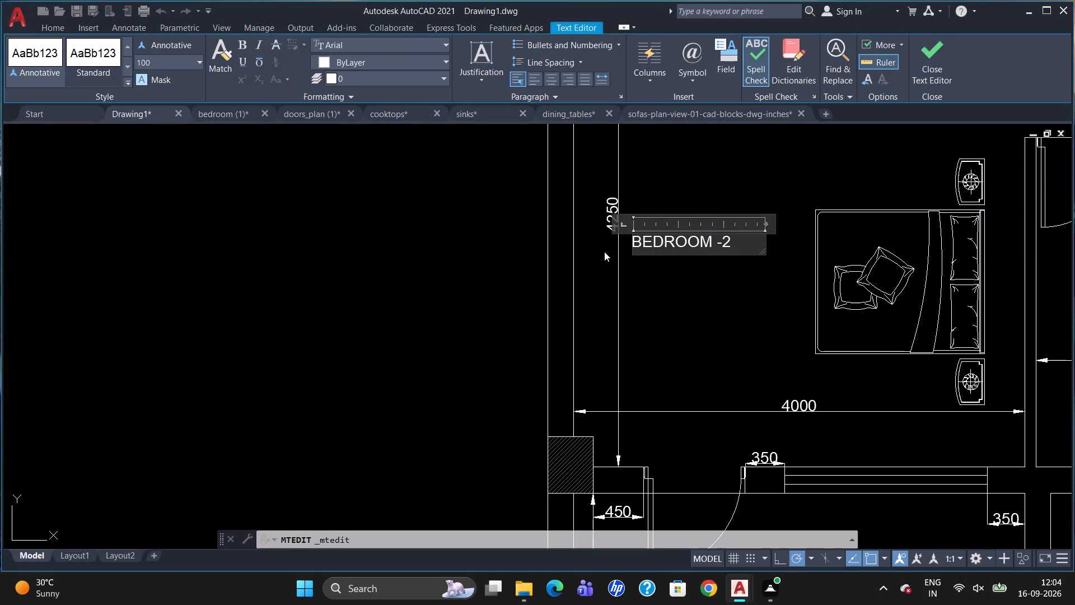
key(Return)
text(4-)
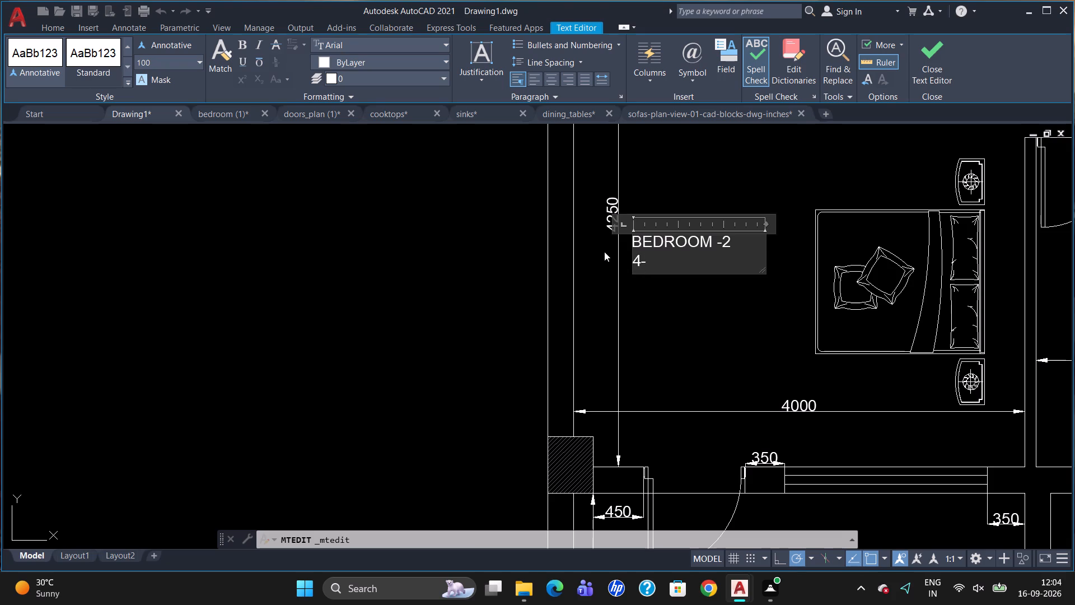
key(BackSpace)
text(000 X 5000)
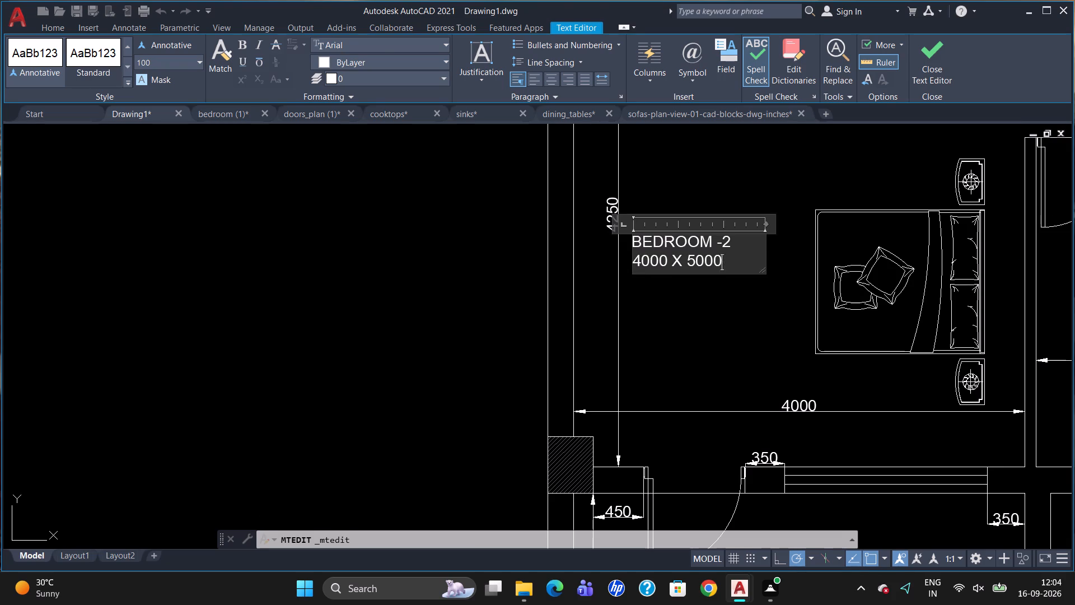
click(710, 291)
Move the BEDROOM -2 label slightly toward the bed, away from the vertical 4250 dimension.
click(700, 242)
click(630, 236)
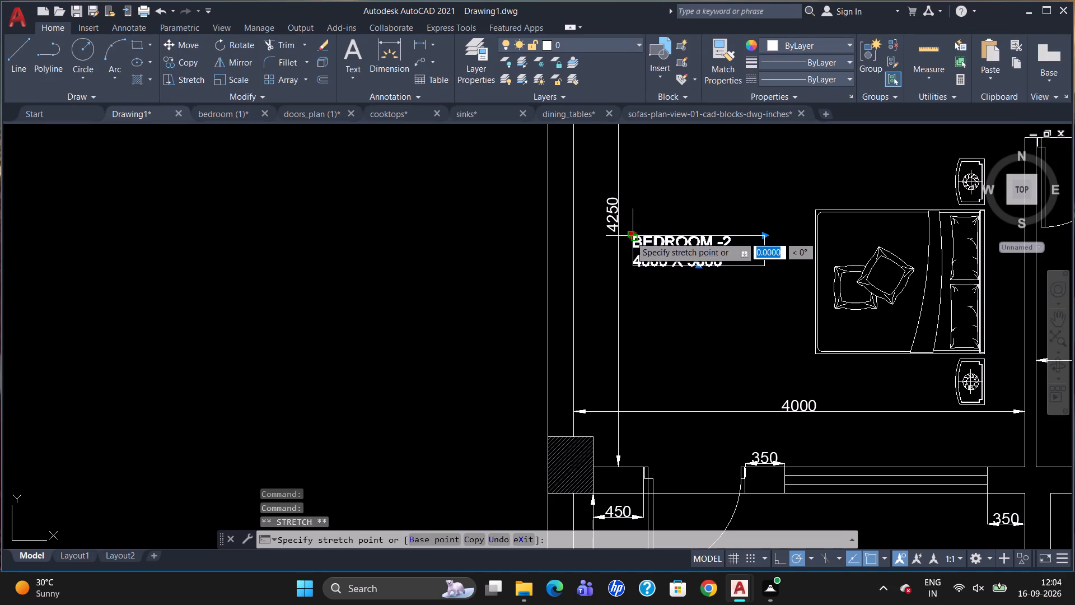
click(656, 235)
key(Escape)
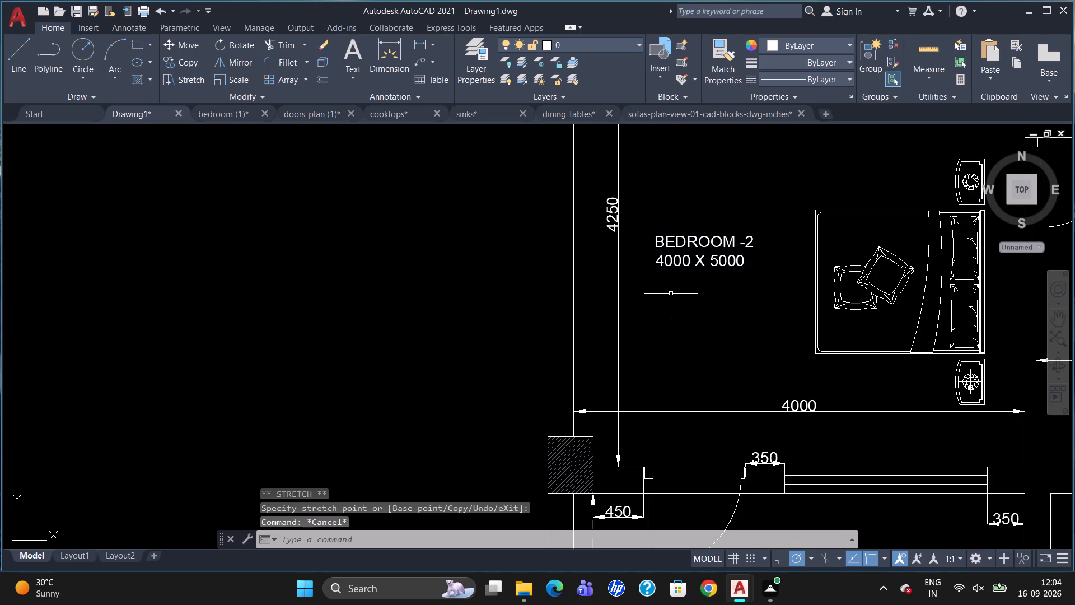
Add a horizontal linear dimension for the full width of the left bedroom's wardrobe, placed below its front edge.
scroll(676, 378, down, 2)
scroll(818, 224, up, 2)
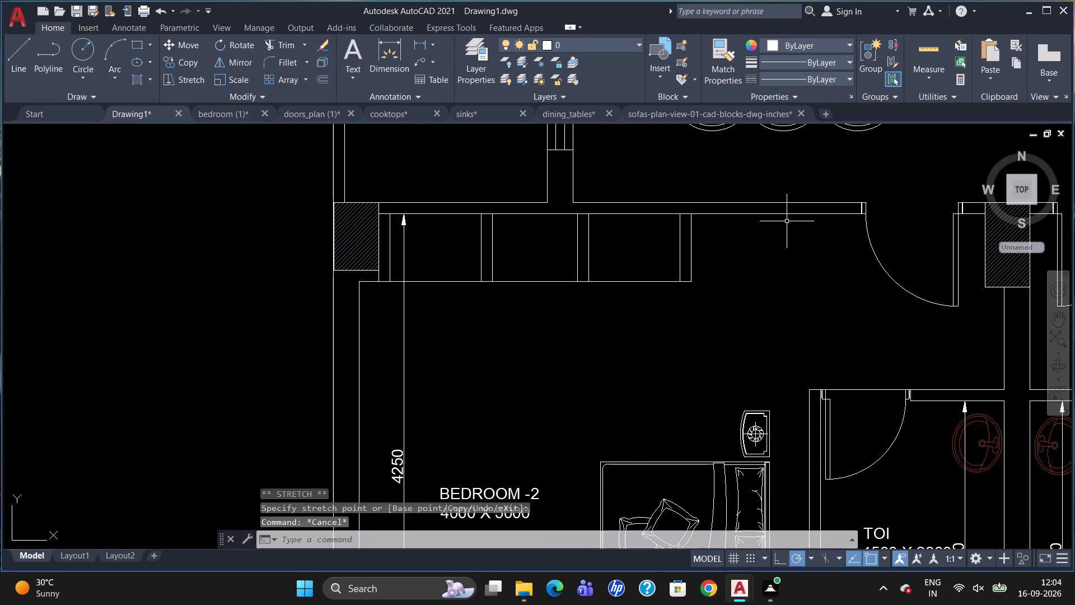
scroll(641, 338, down, 1)
text(DLI)
key(Return)
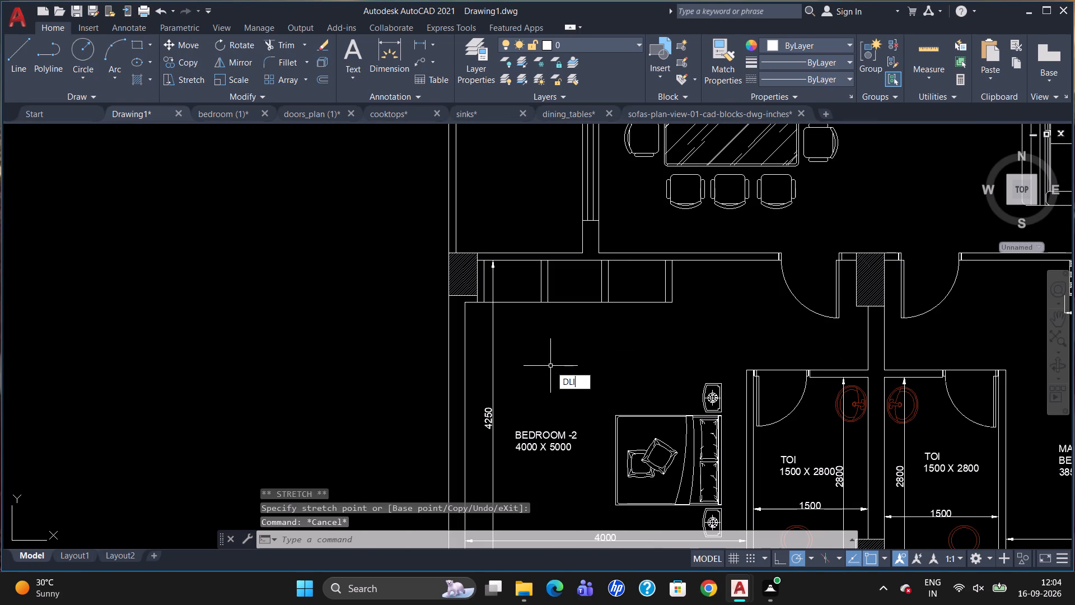
click(478, 304)
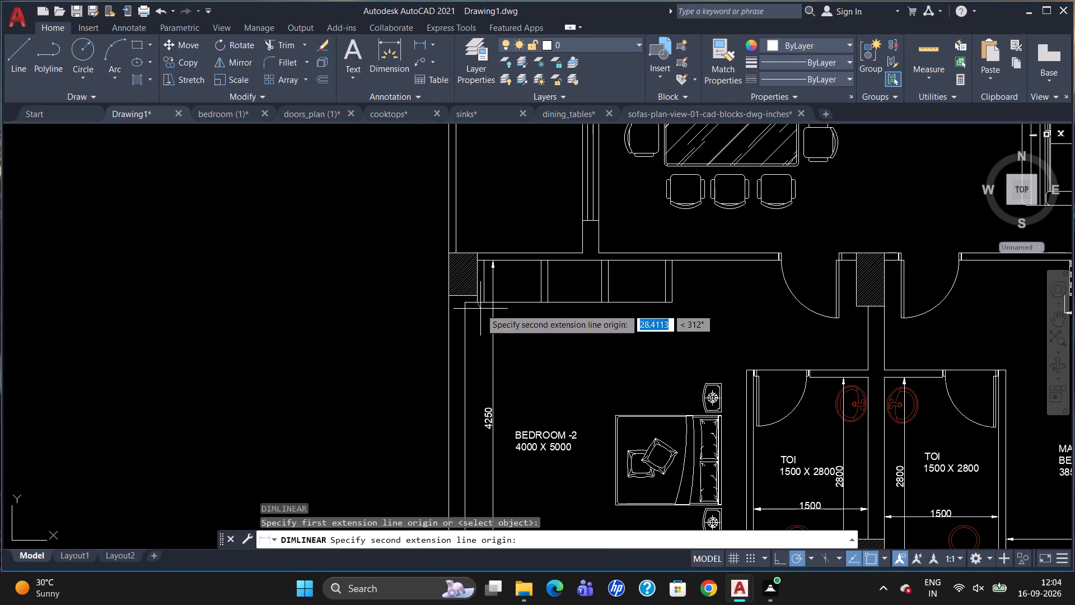
click(674, 302)
click(672, 323)
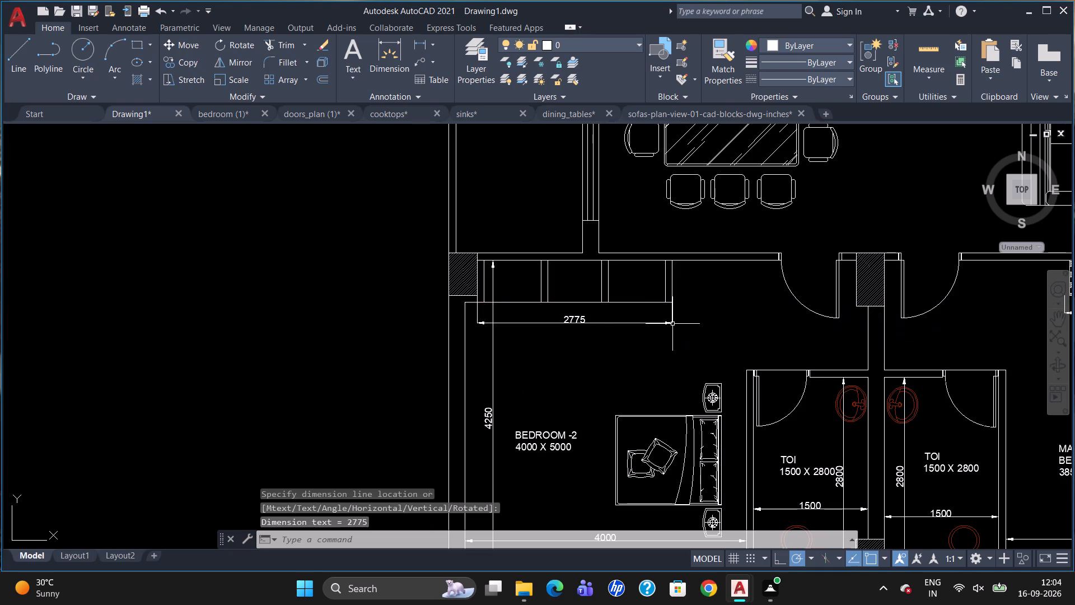
Add a vertical linear dimension between the hatched column's lower corner and the wardrobe's front line, placed outside the outer wall.
scroll(476, 300, up, 1)
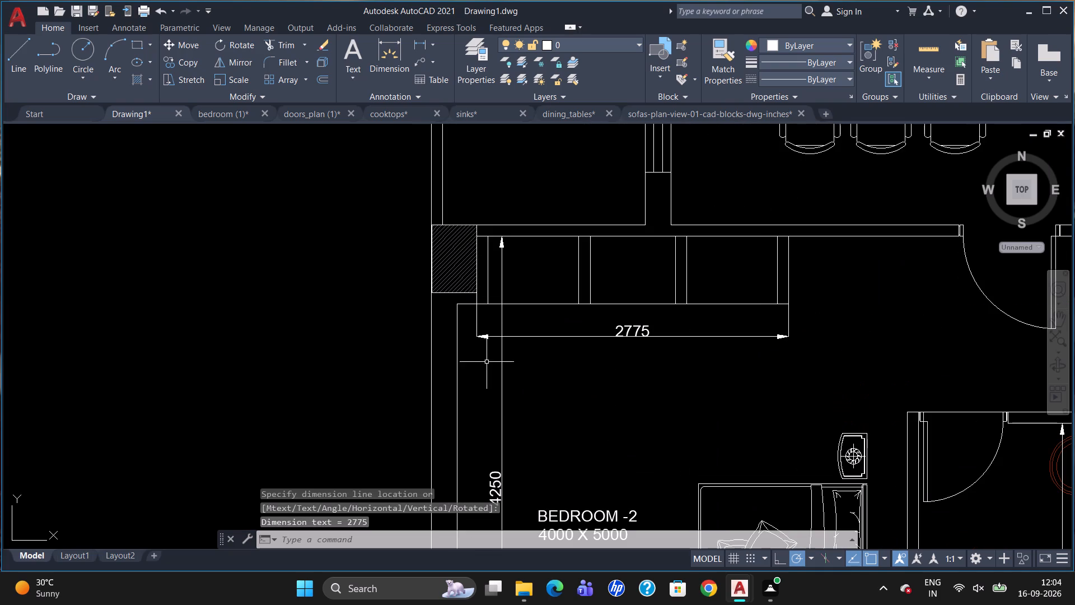
key(space)
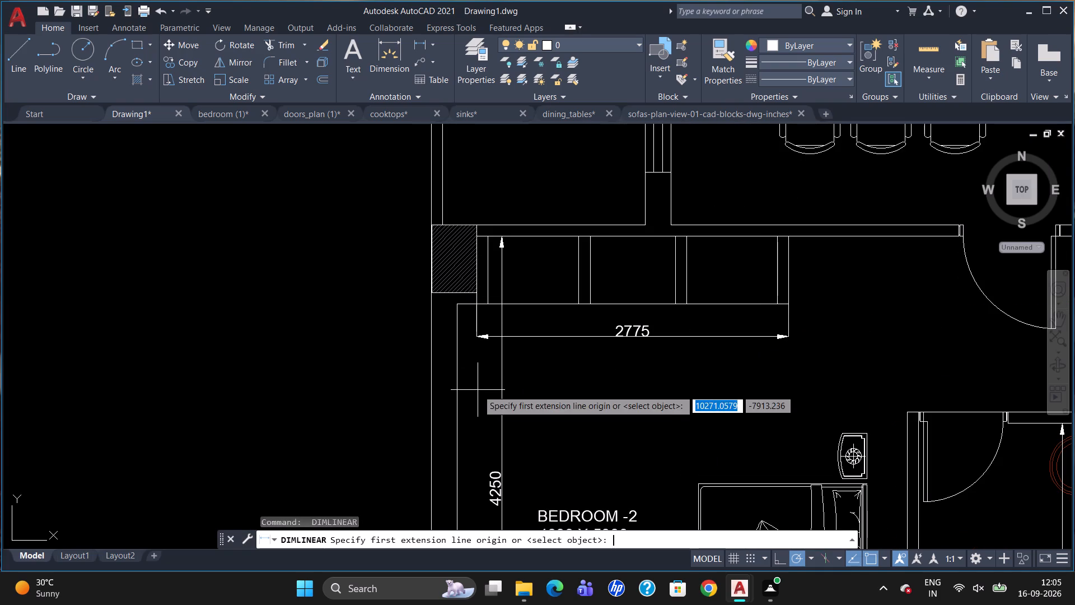
scroll(475, 259, up, 2)
click(478, 376)
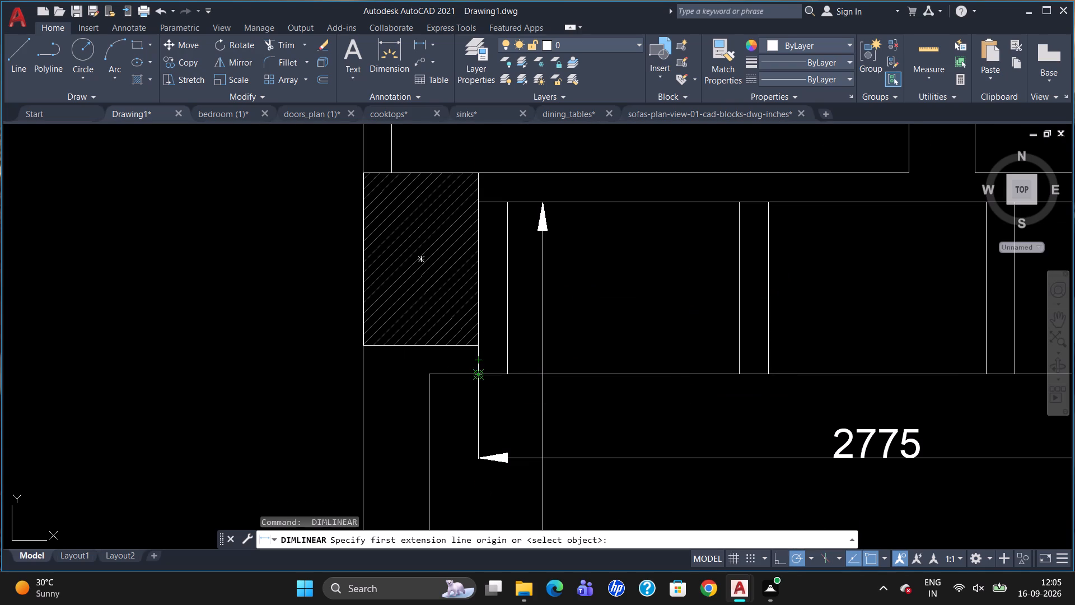
click(476, 350)
click(301, 350)
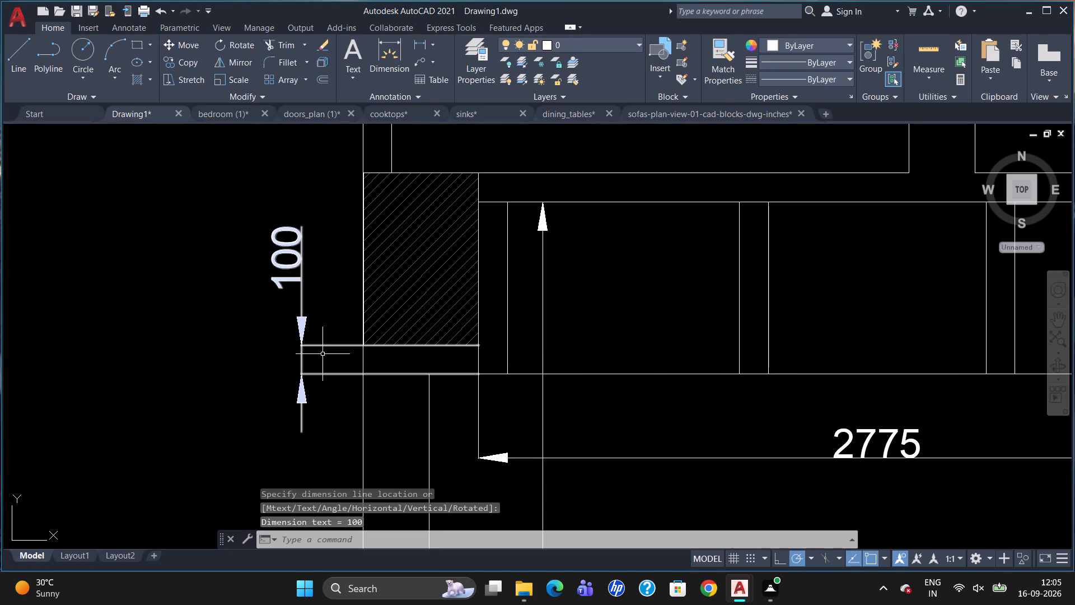
Hatch the four narrow vertical partitions of the left bedroom's wardrobe with the BRSTONE pattern.
scroll(428, 352, down, 2)
scroll(508, 338, down, 1)
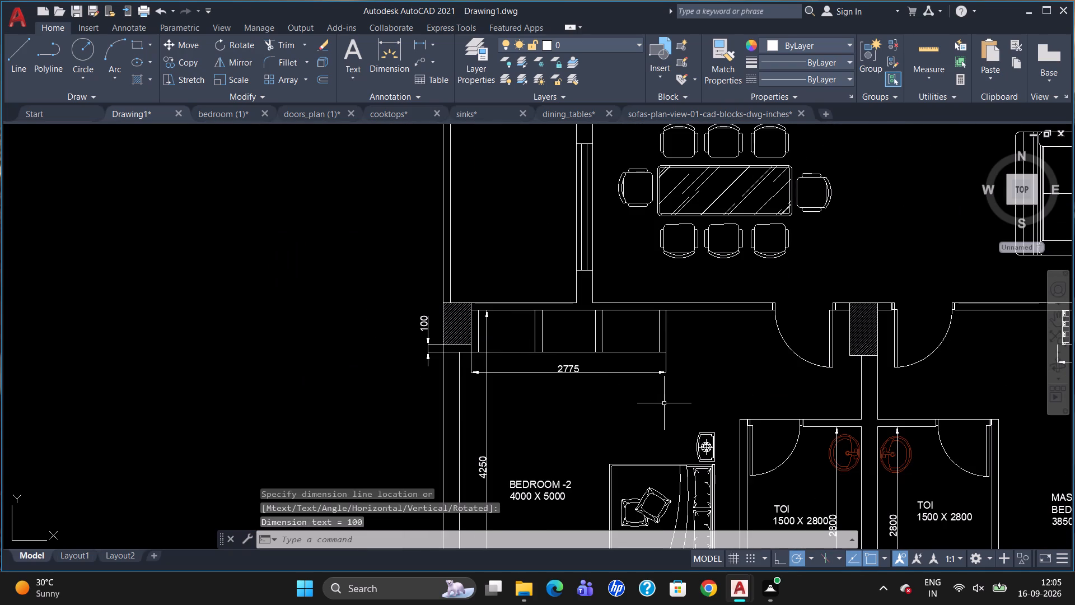
click(147, 80)
click(145, 97)
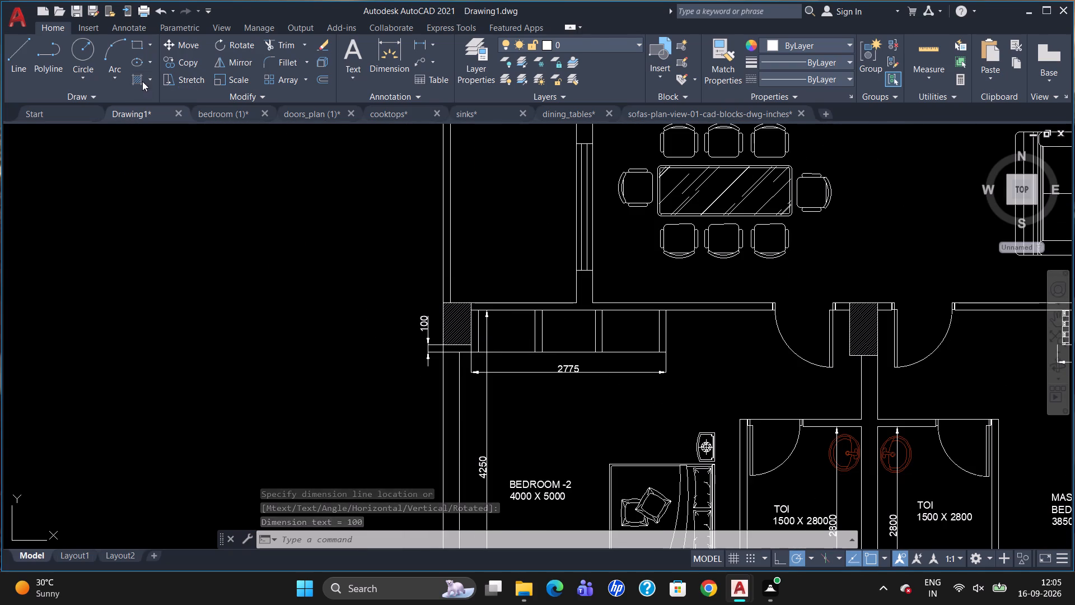
click(140, 68)
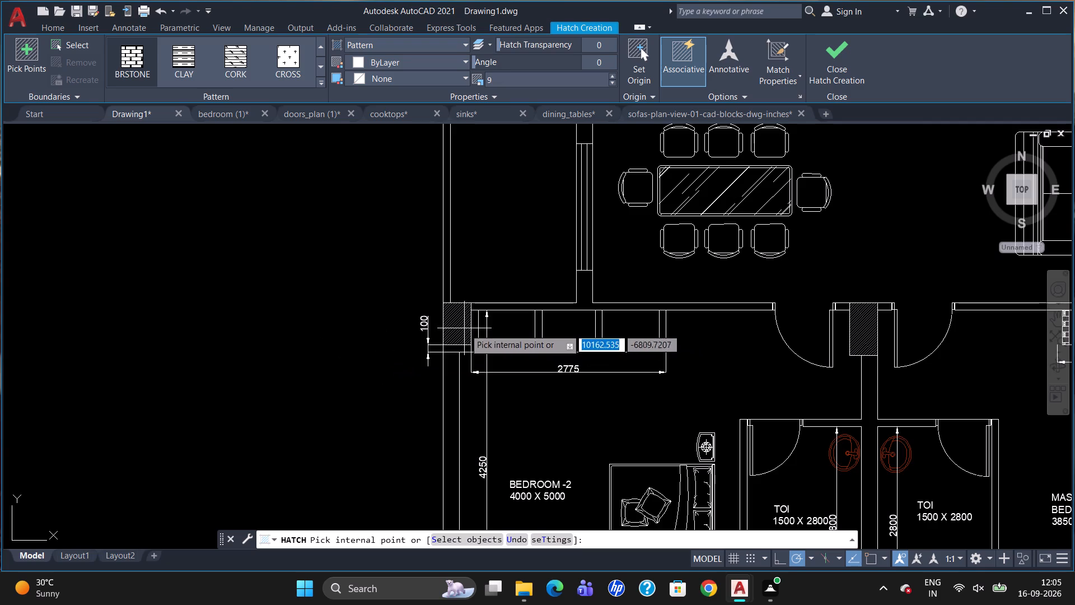
scroll(466, 331, up, 2)
click(485, 333)
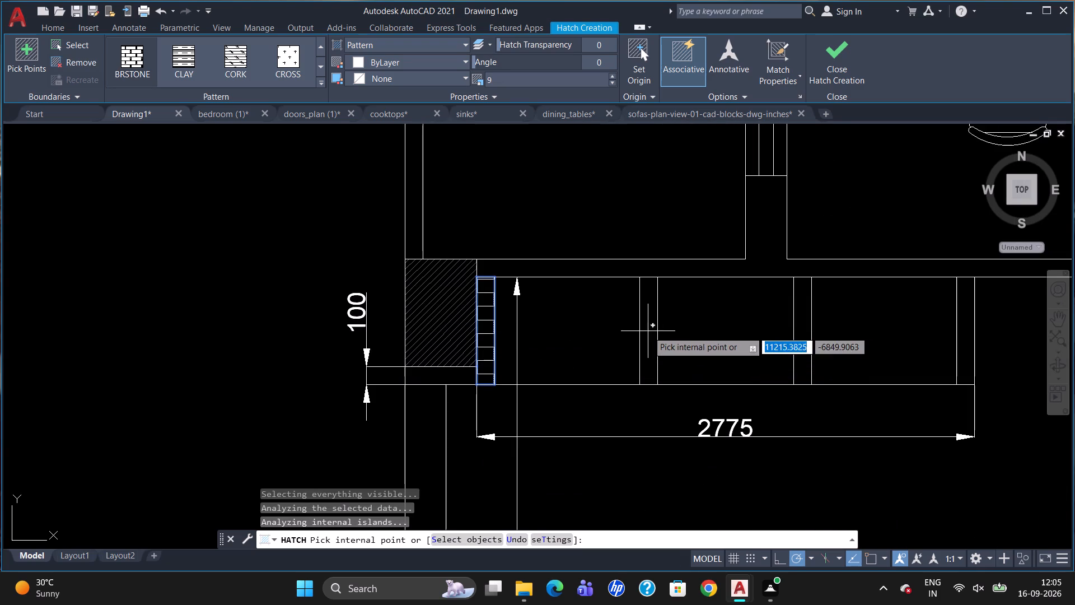
click(647, 331)
click(798, 313)
scroll(774, 328, down, 2)
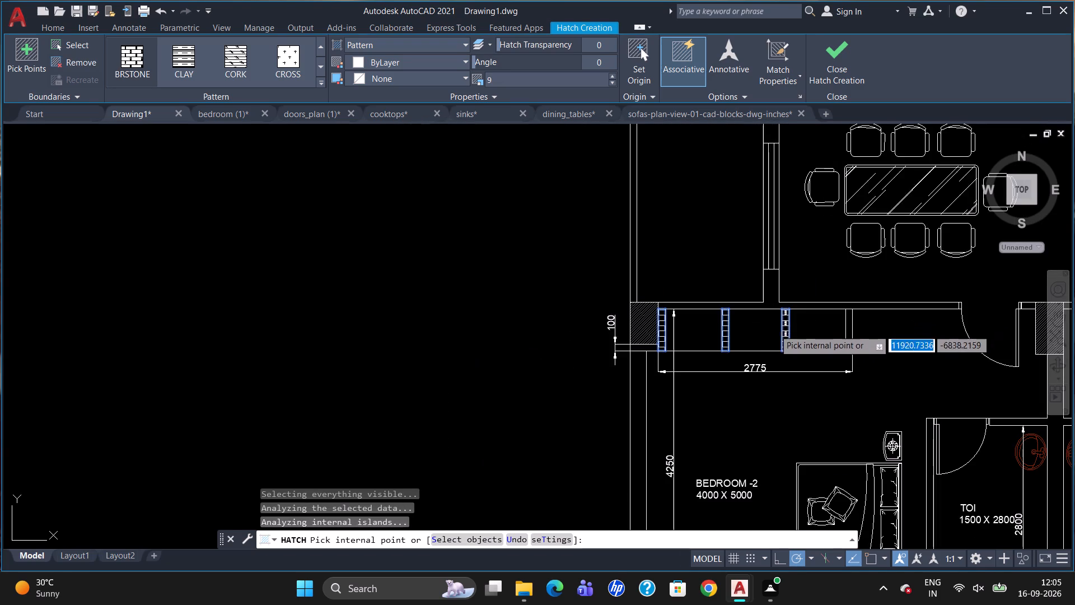
scroll(840, 333, up, 2)
click(852, 327)
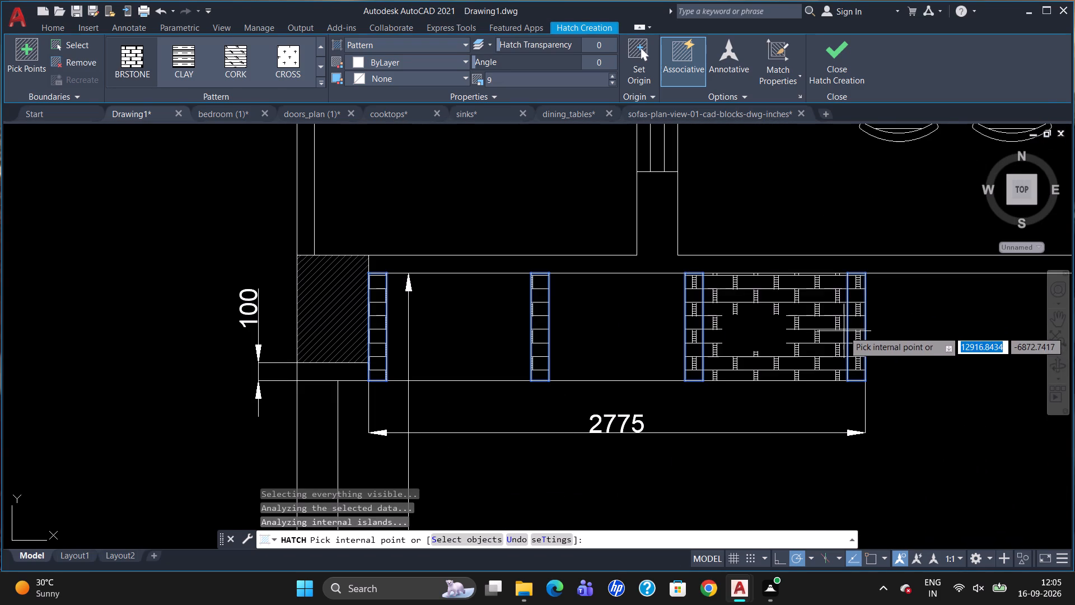
key(Escape)
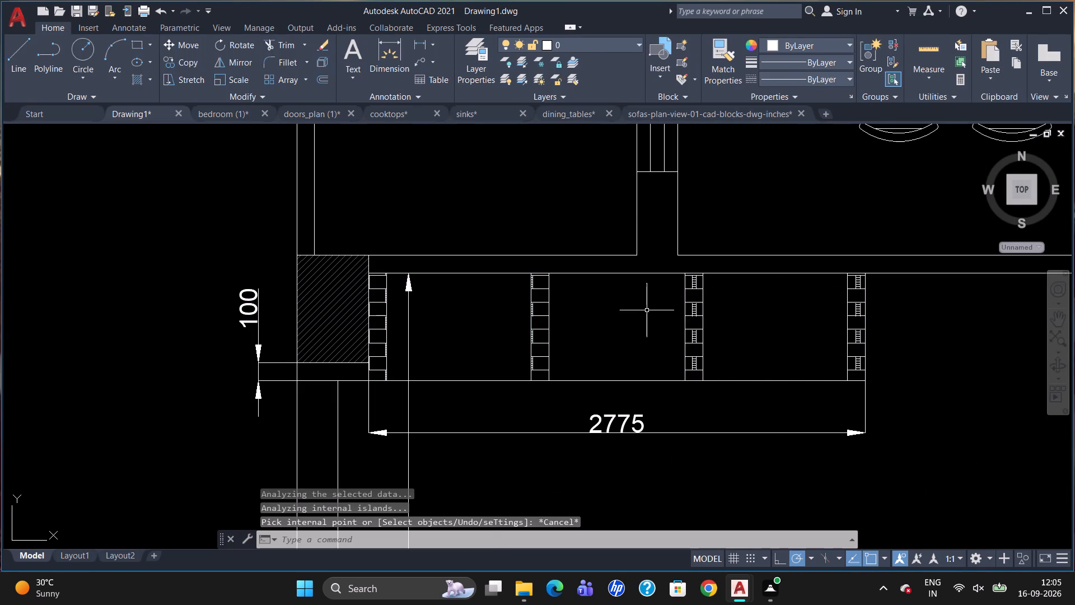
scroll(636, 314, down, 1)
scroll(544, 305, down, 2)
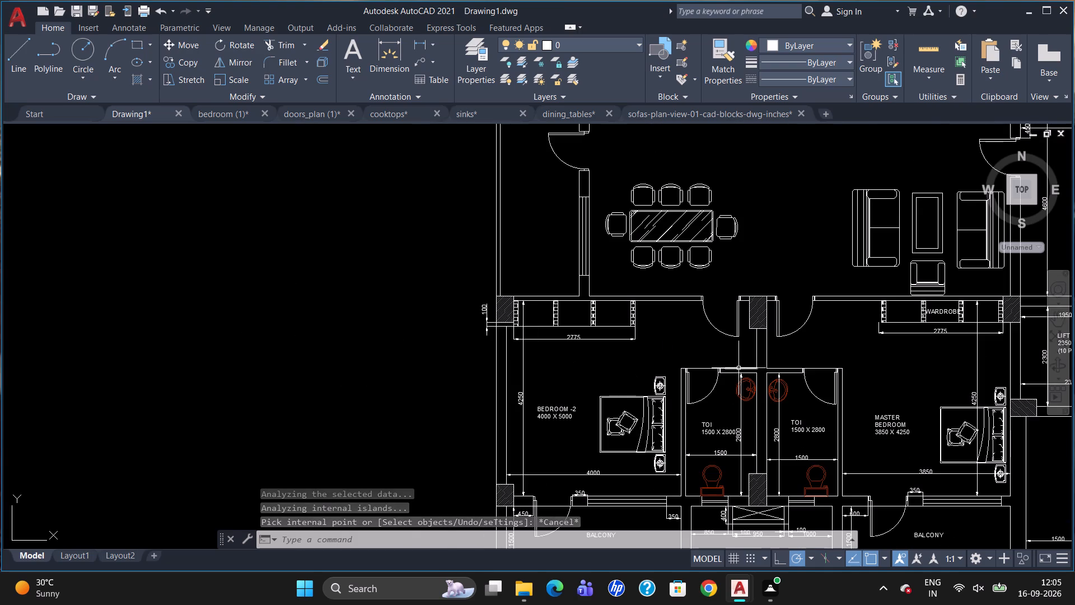
Add a vertical linear dimension for the depth of the left BEDROOM -2 wardrobe, placed inside its first compartment.
scroll(532, 329, up, 2)
text(DLI)
key(Return)
click(531, 328)
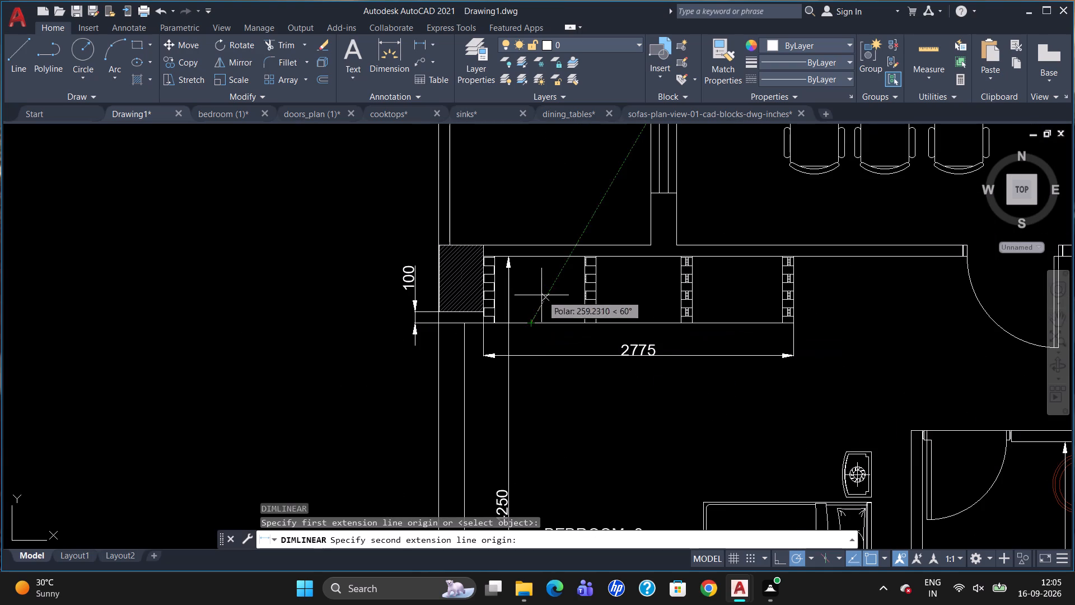
click(530, 254)
click(534, 253)
Add a vertical linear dimension for the depth of the wardrobe in the adjacent master bedroom, inside the compartment nearest the hatched column.
scroll(372, 257, down, 2)
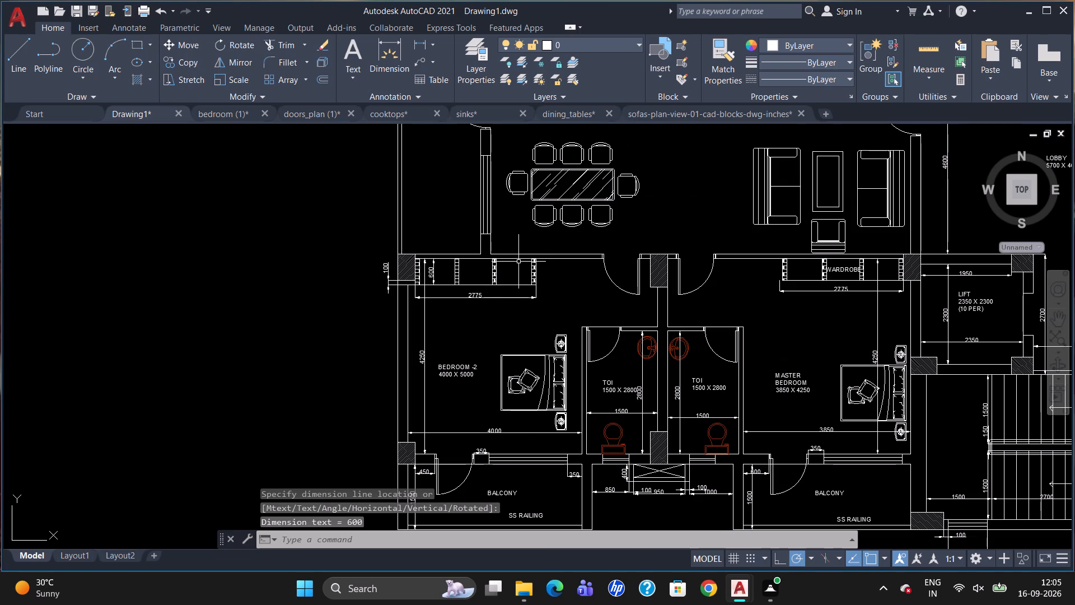
scroll(958, 274, up, 1)
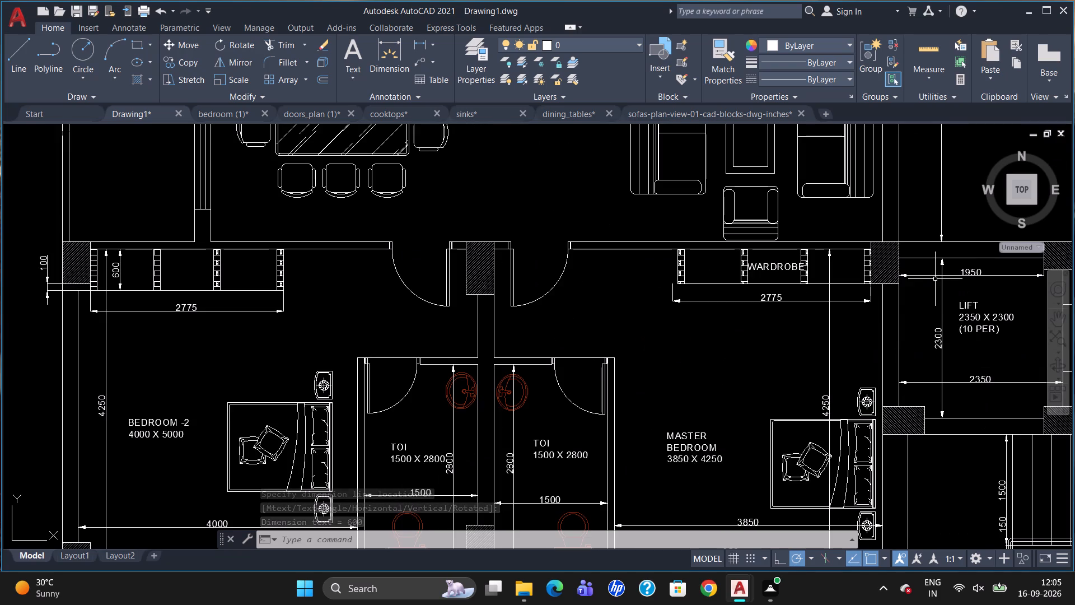
key(space)
scroll(853, 250, up, 2)
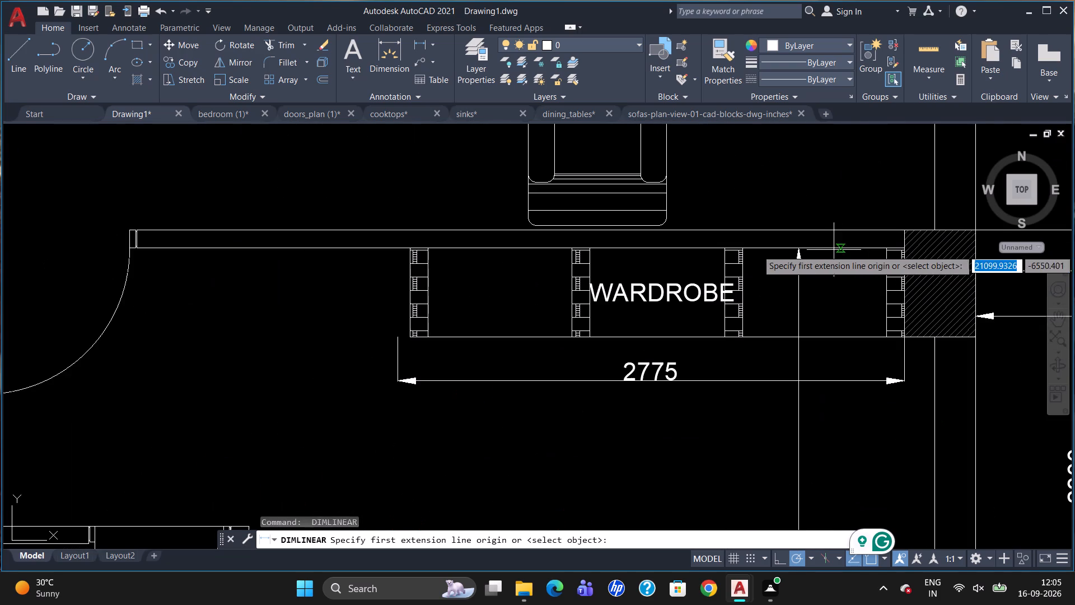
click(830, 250)
click(830, 341)
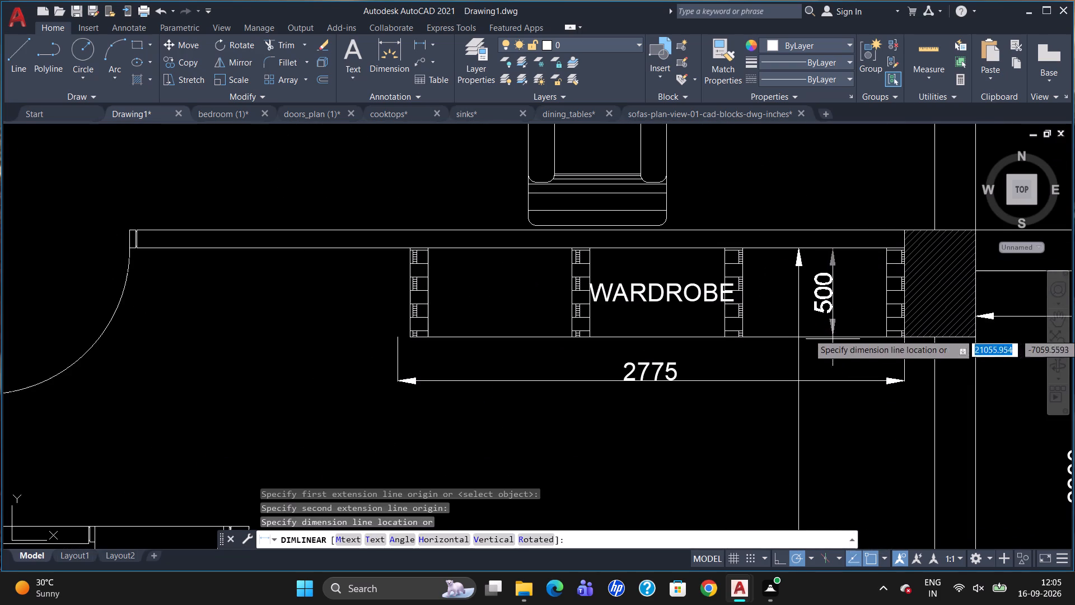
click(840, 329)
Override the text of the master bedroom's wardrobe depth dimension with 600.
double_click(840, 299)
key(Delete)
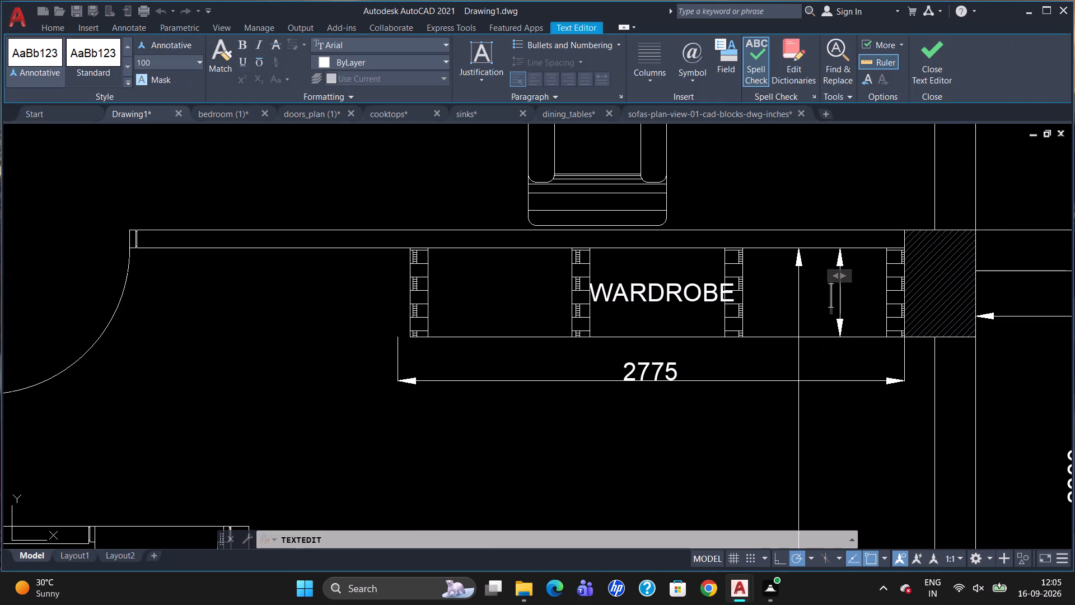
text(600)
click(771, 413)
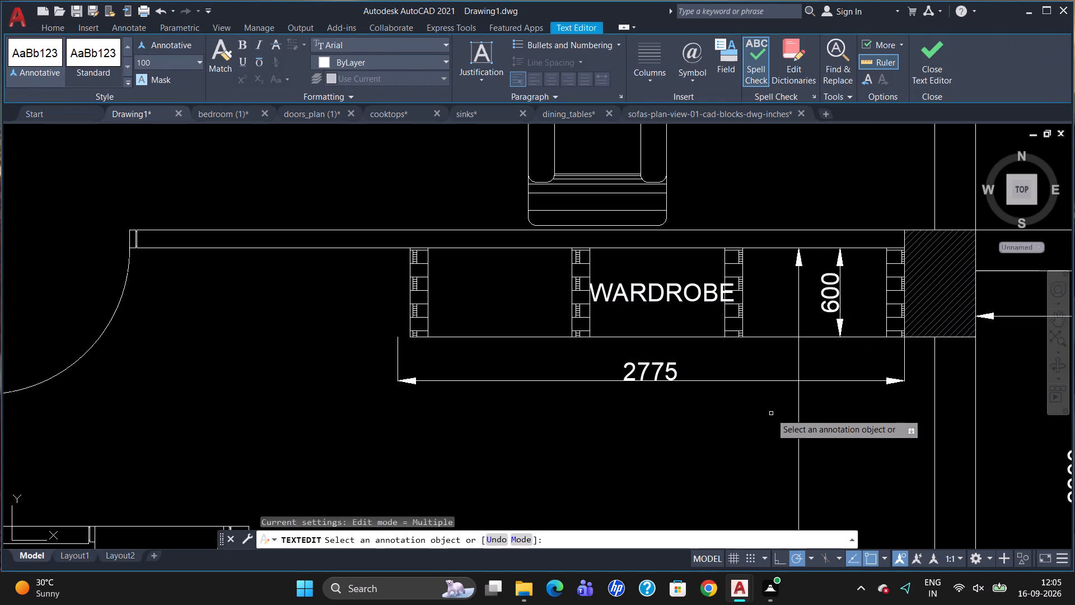
key(Escape)
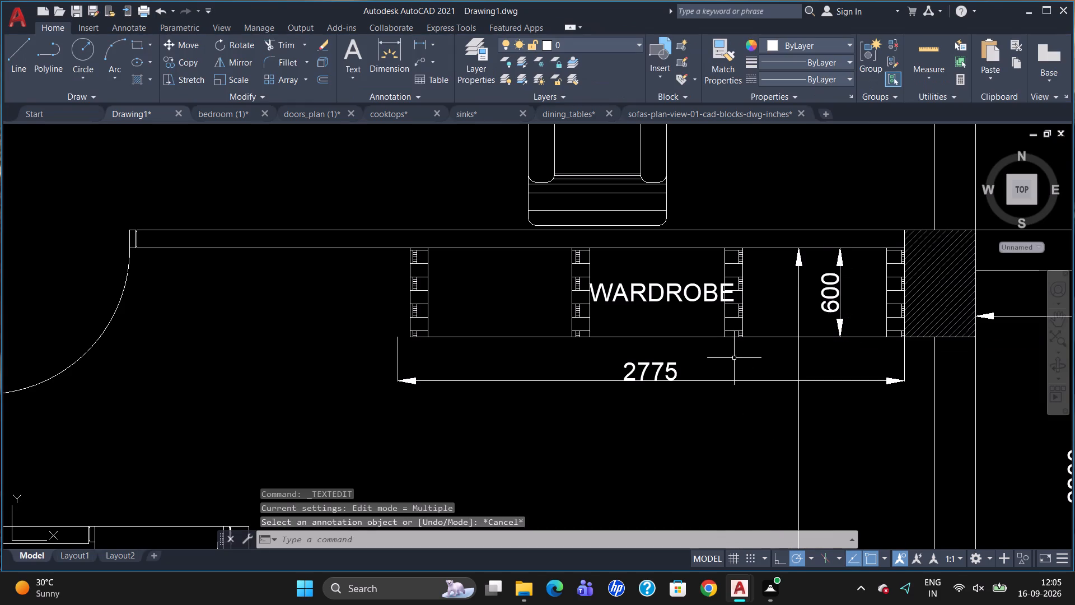
Add a vertical linear dimension for the wardrobe depth in the BEDROOM -2 beside the lobby, inside the compartment next to the column.
scroll(708, 356, down, 4)
scroll(1029, 360, up, 2)
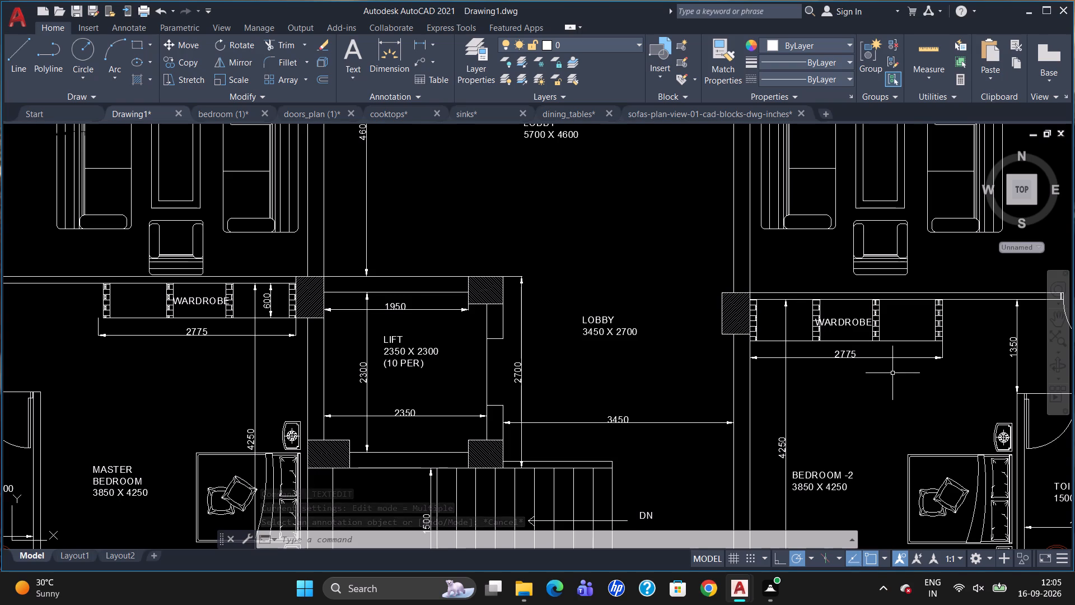
text(DLI)
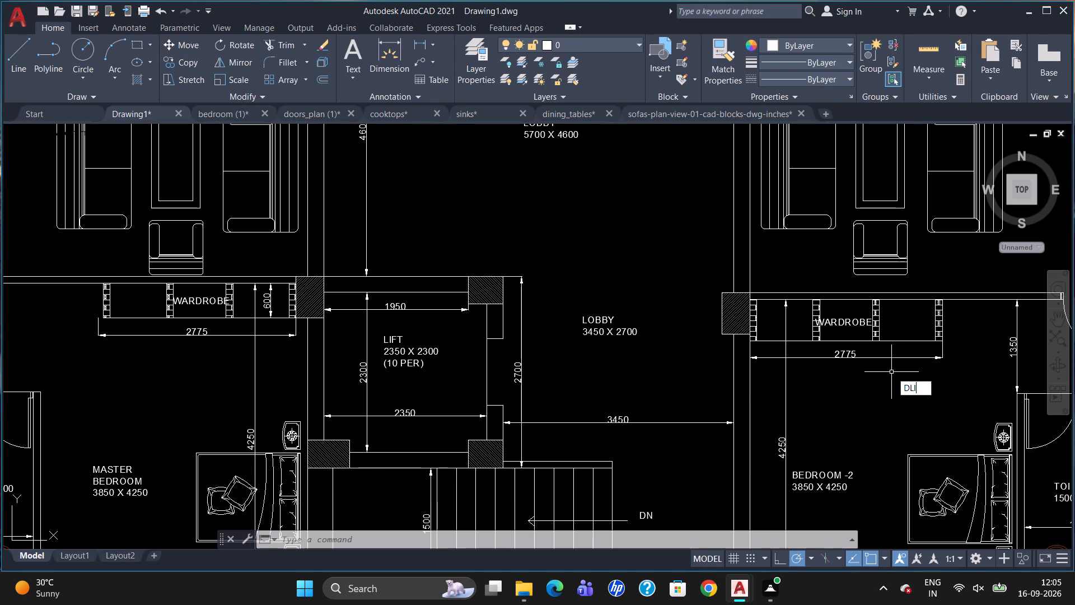
key(Return)
scroll(749, 304, up, 2)
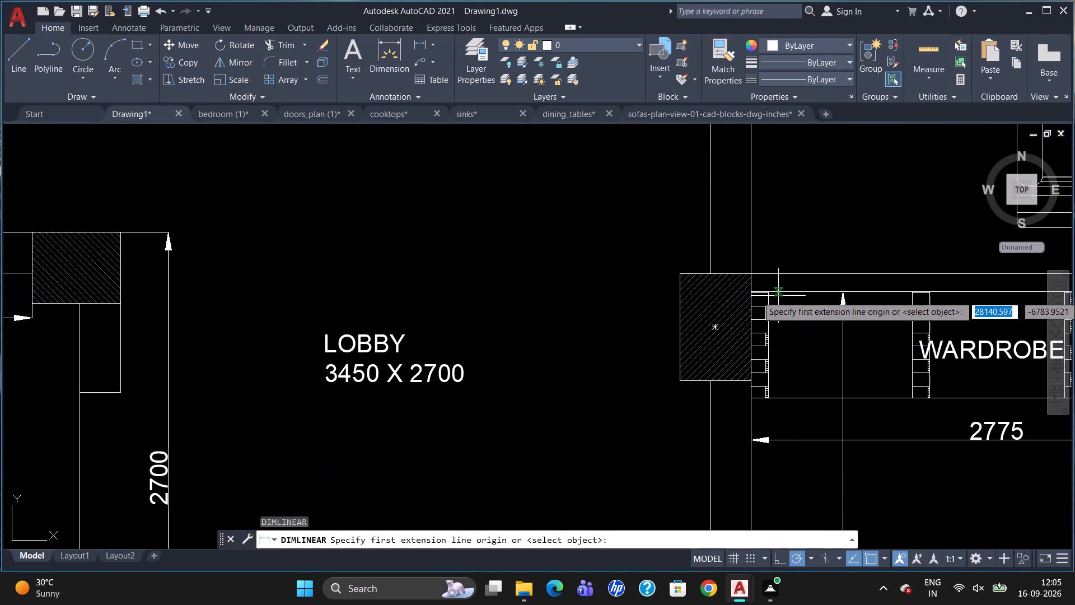
click(787, 291)
click(787, 398)
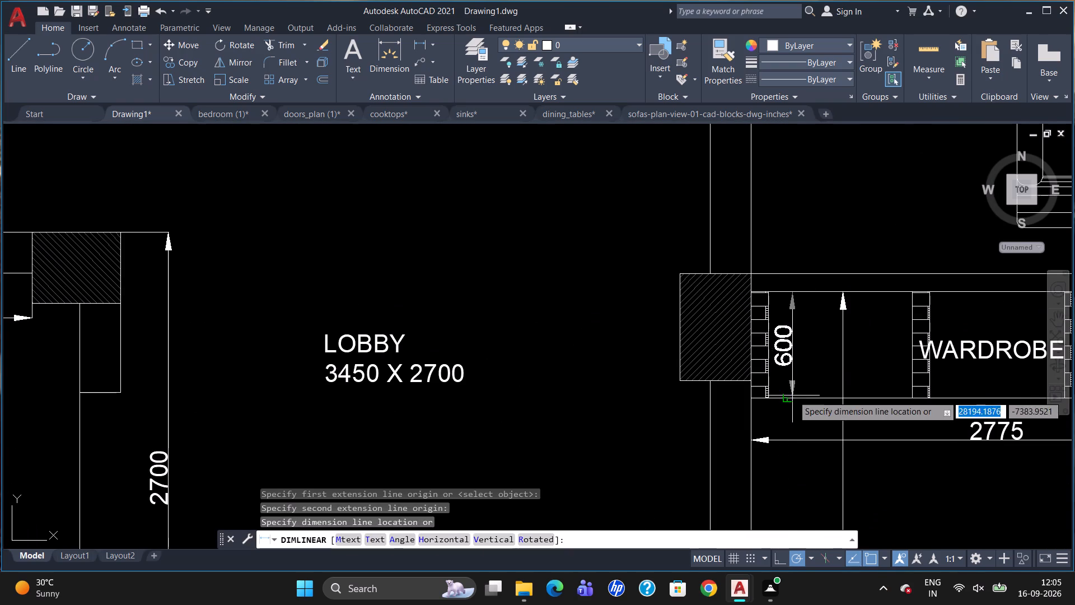
click(802, 390)
Add a vertical linear dimension for the wardrobe depth in the 4000 X 4250 master bedroom, inside the compartment next to the column.
scroll(597, 281, down, 3)
scroll(532, 263, down, 2)
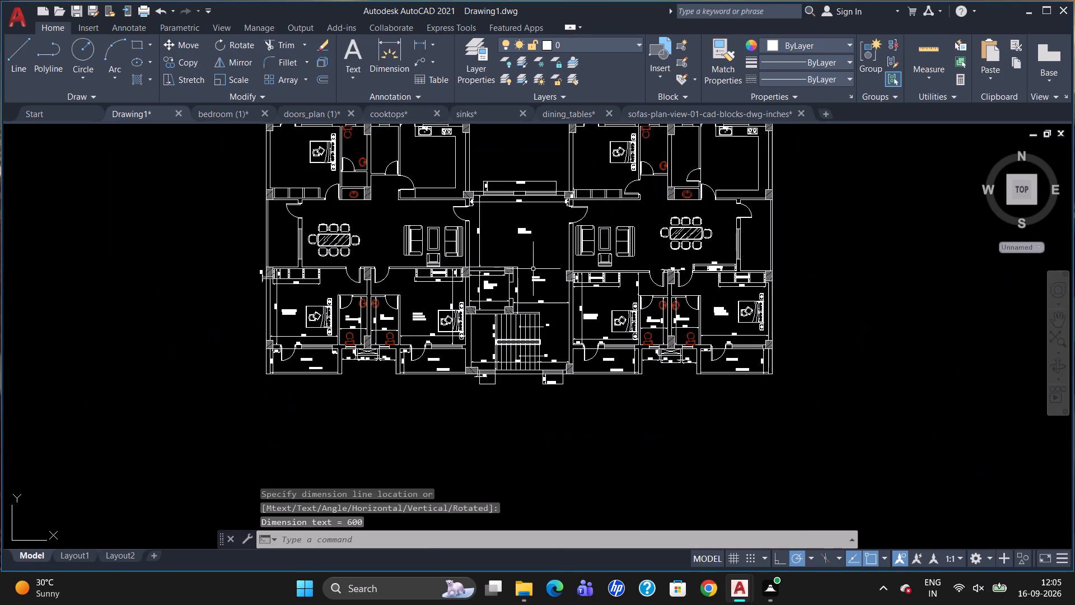
scroll(752, 292, up, 2)
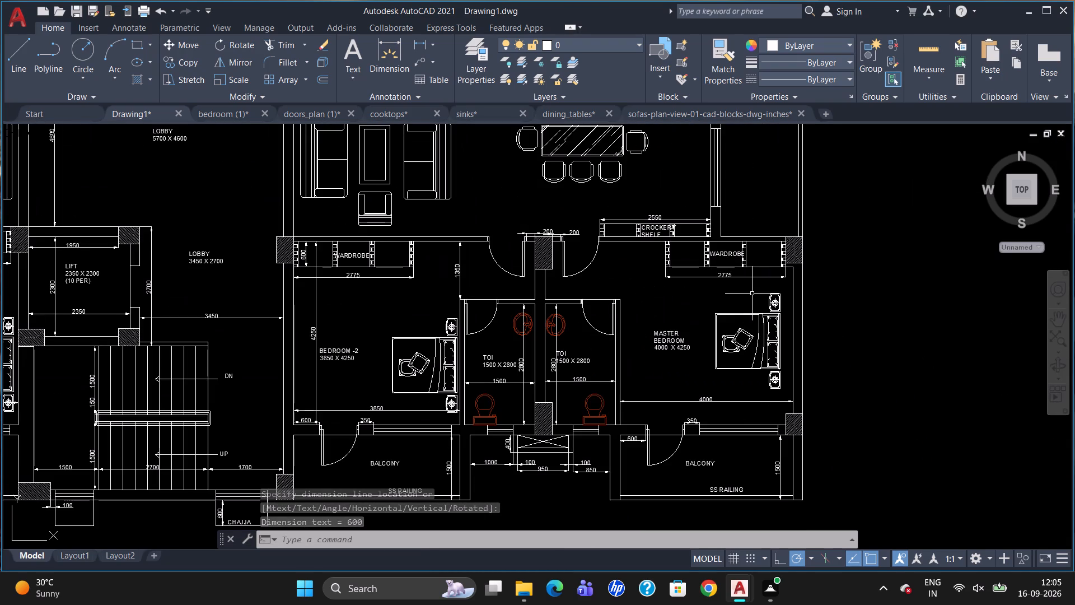
scroll(794, 259, up, 1)
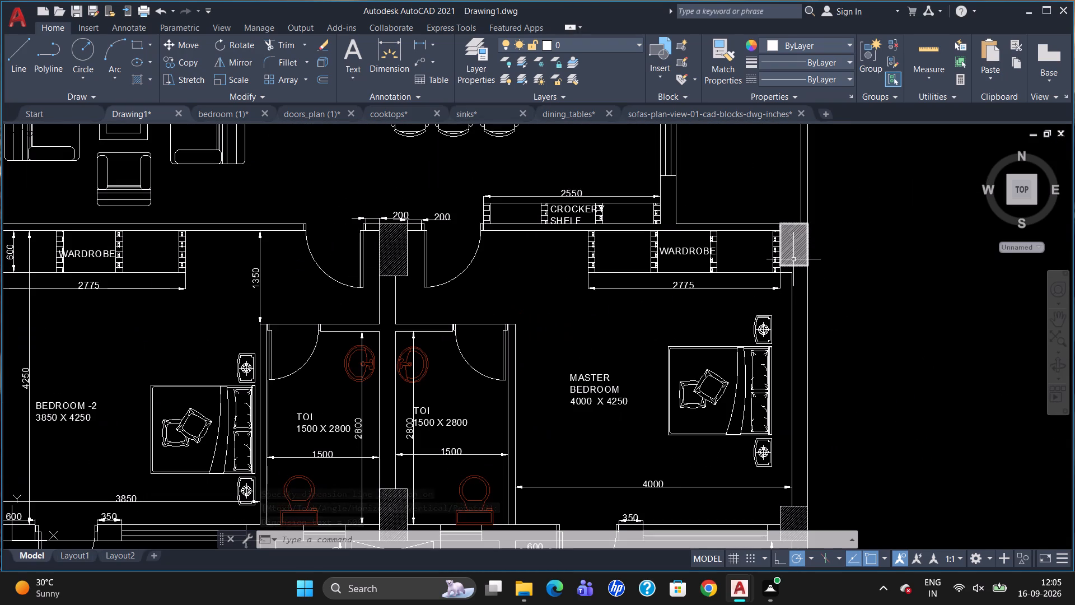
key(space)
scroll(782, 236, up, 2)
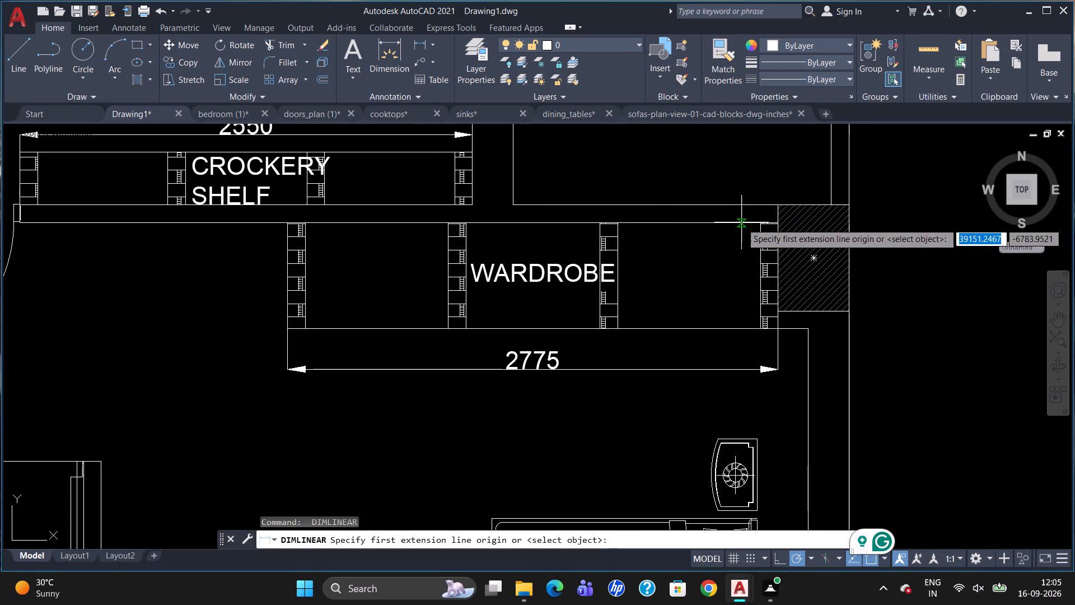
click(741, 227)
click(745, 327)
click(741, 325)
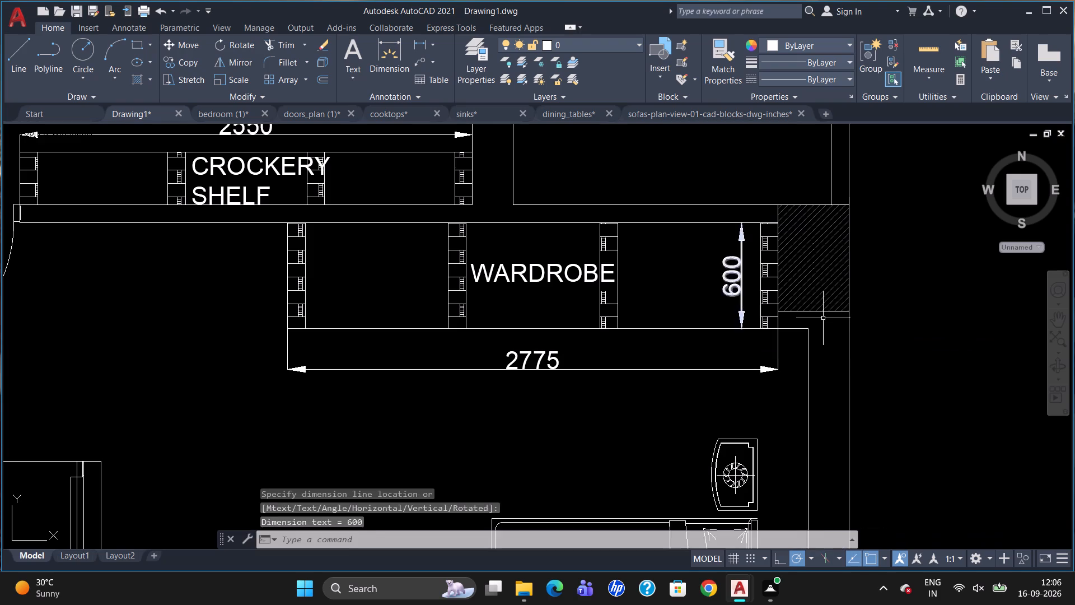
Add a vertical linear dimension in the left BEDROOM -2 from the toilet's outer wall corner up to the wall beside the entrance door.
scroll(894, 306, down, 6)
scroll(634, 332, up, 2)
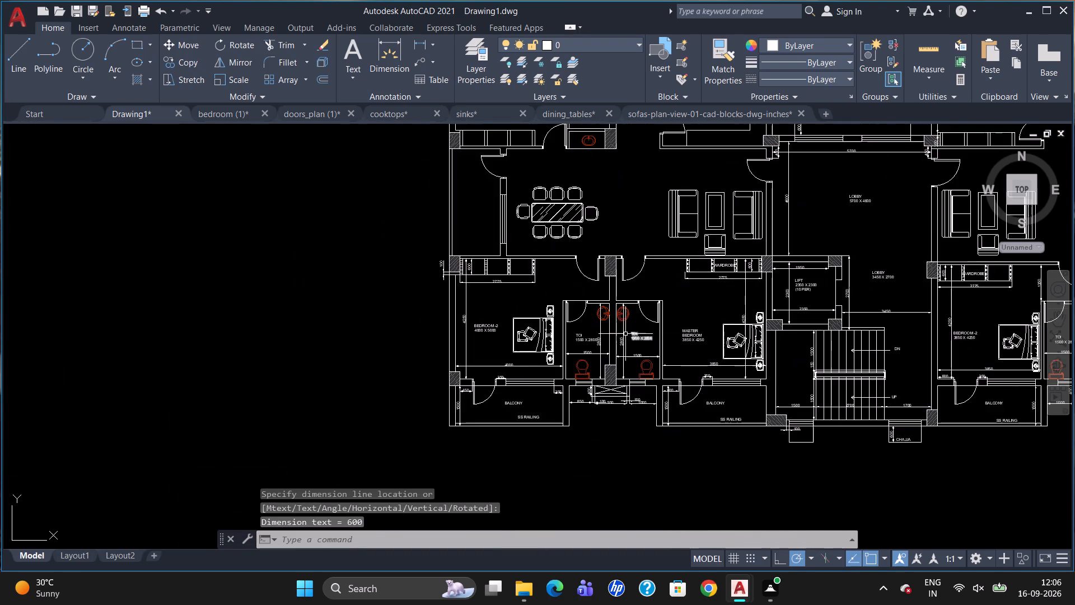
scroll(546, 313, up, 2)
scroll(340, 313, up, 2)
scroll(675, 232, down, 3)
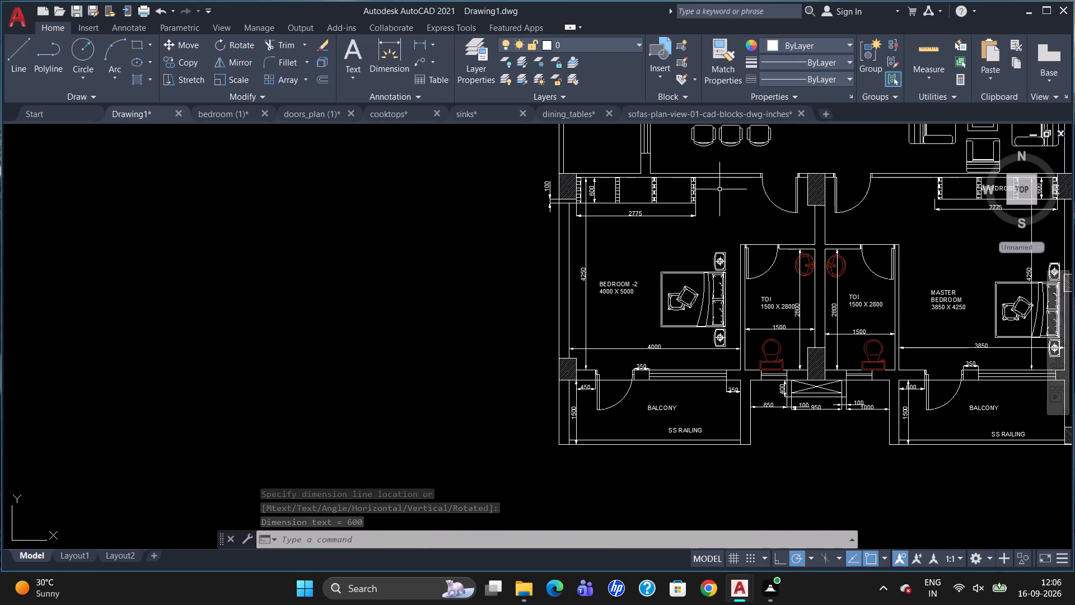
scroll(714, 183, up, 1)
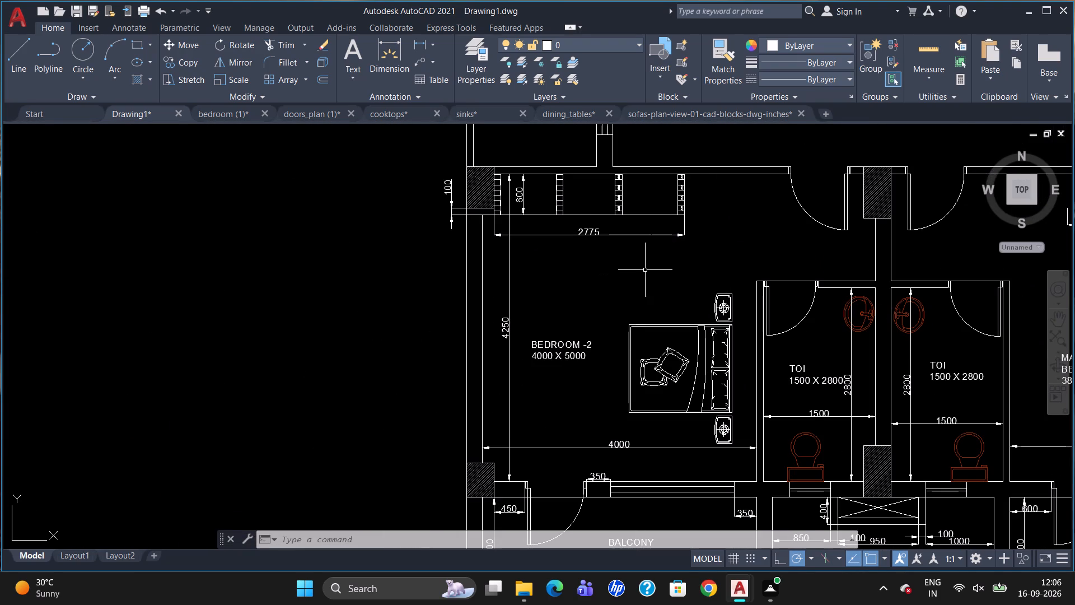
scroll(604, 300, down, 1)
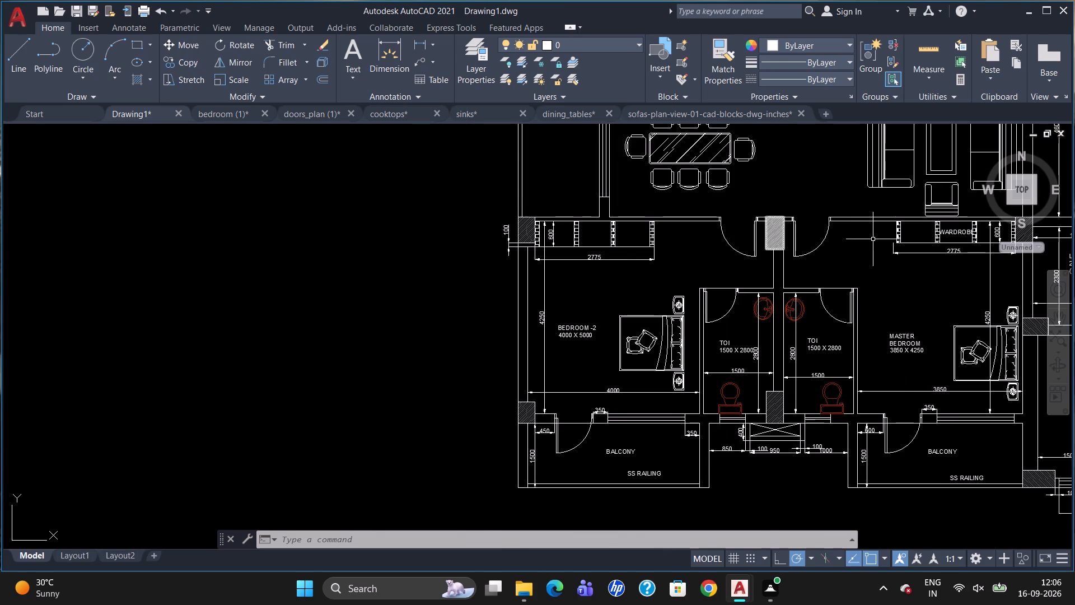
scroll(861, 245, up, 1)
text(DLI)
key(Return)
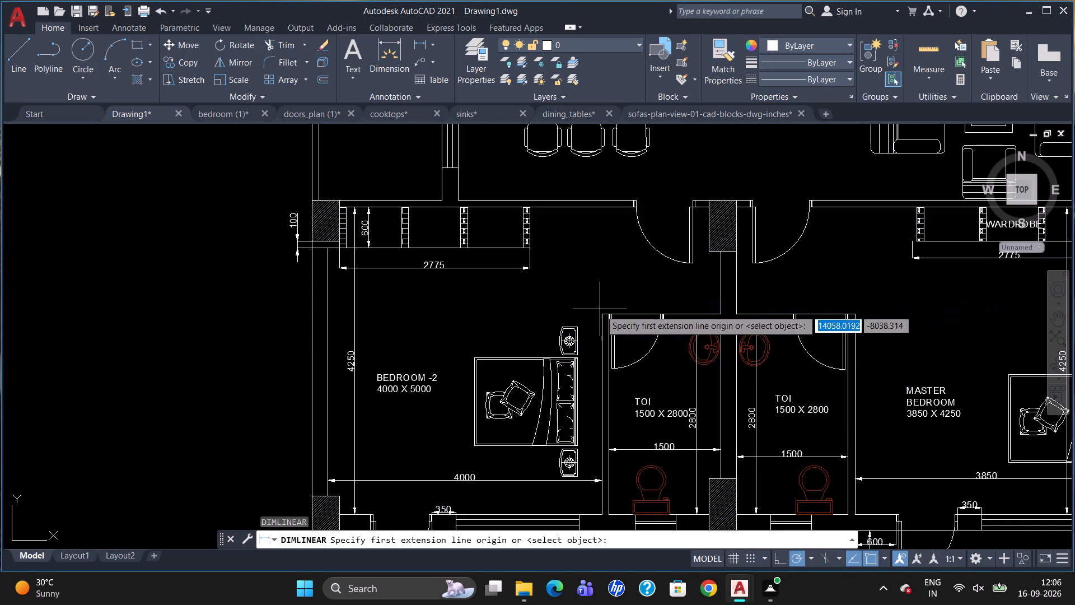
click(600, 311)
click(604, 207)
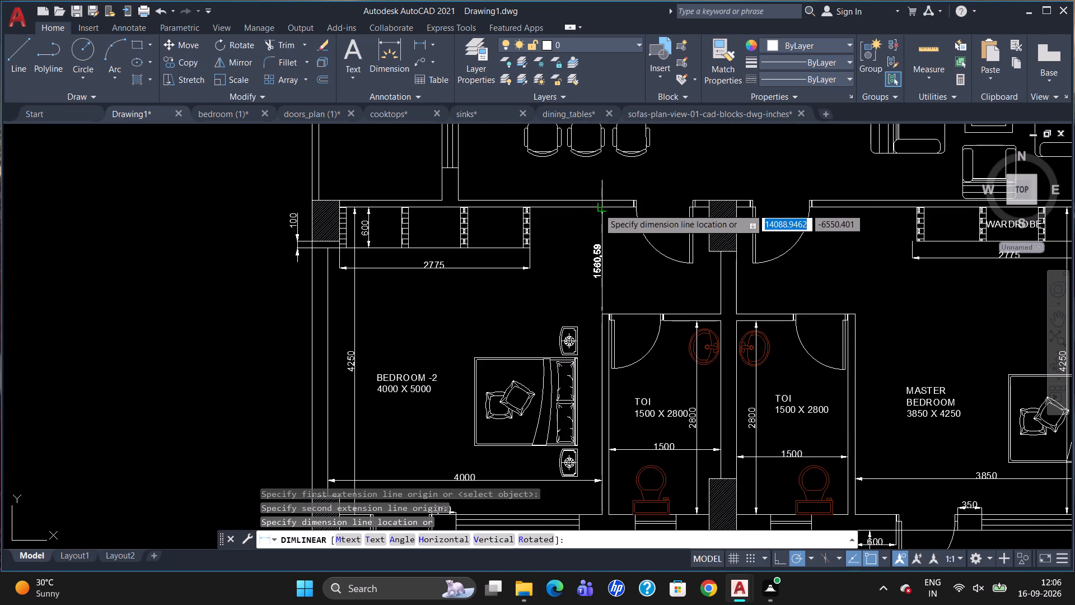
click(599, 208)
Override the text of the new vertical dimension above the left bedroom's toilet corner with 1350.
click(595, 241)
double_click(593, 260)
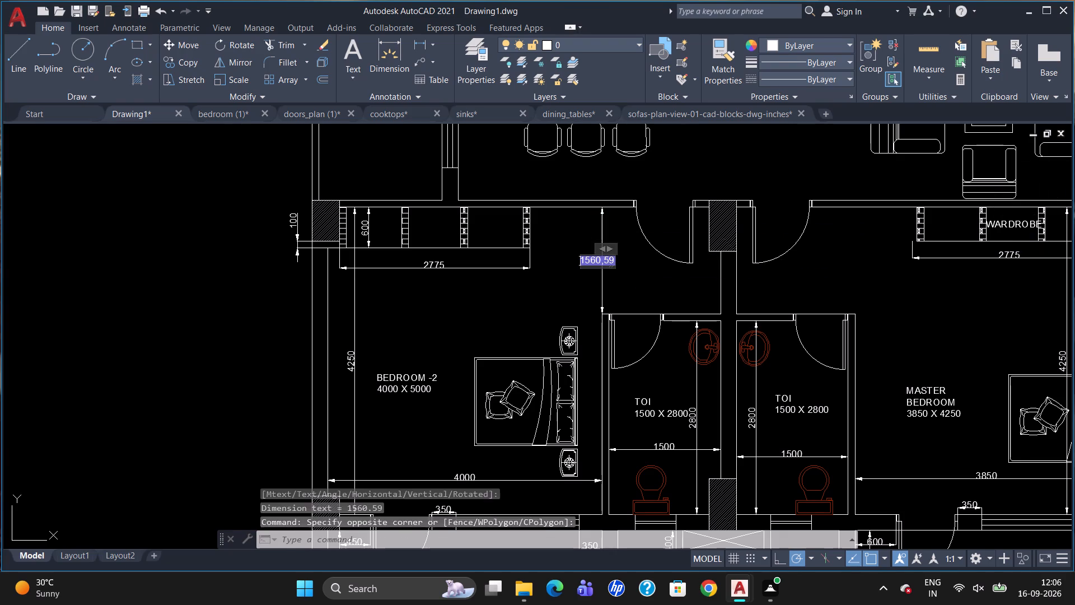
key(Delete)
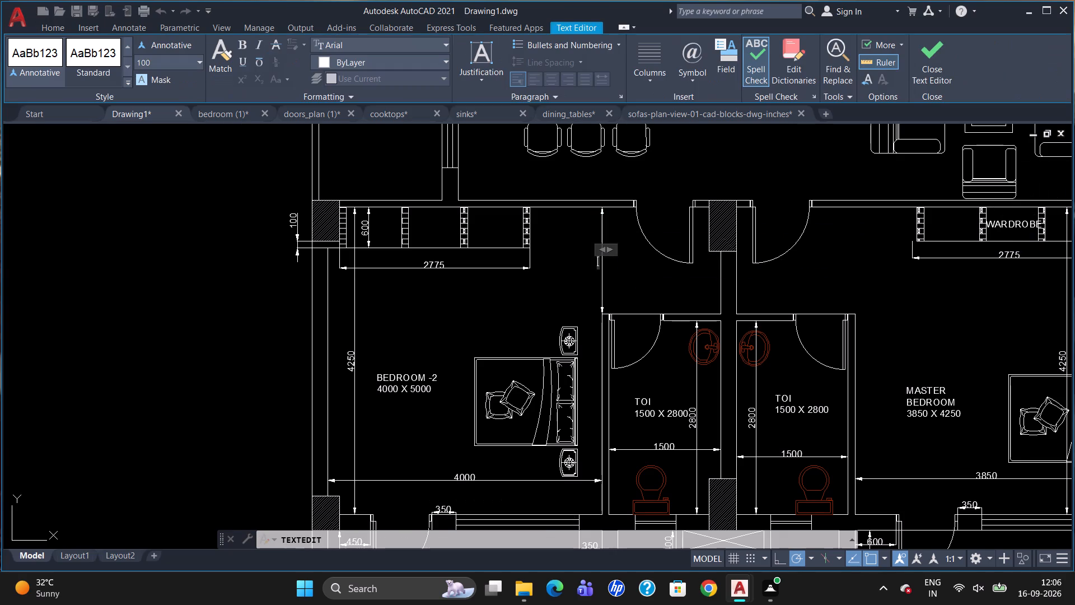
text(1350)
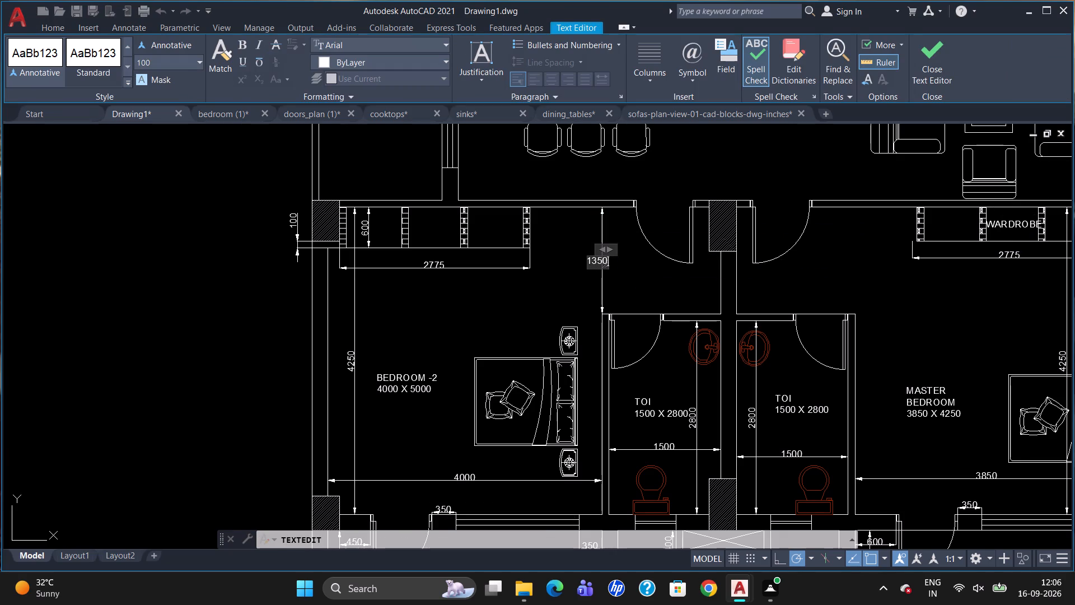
click(582, 263)
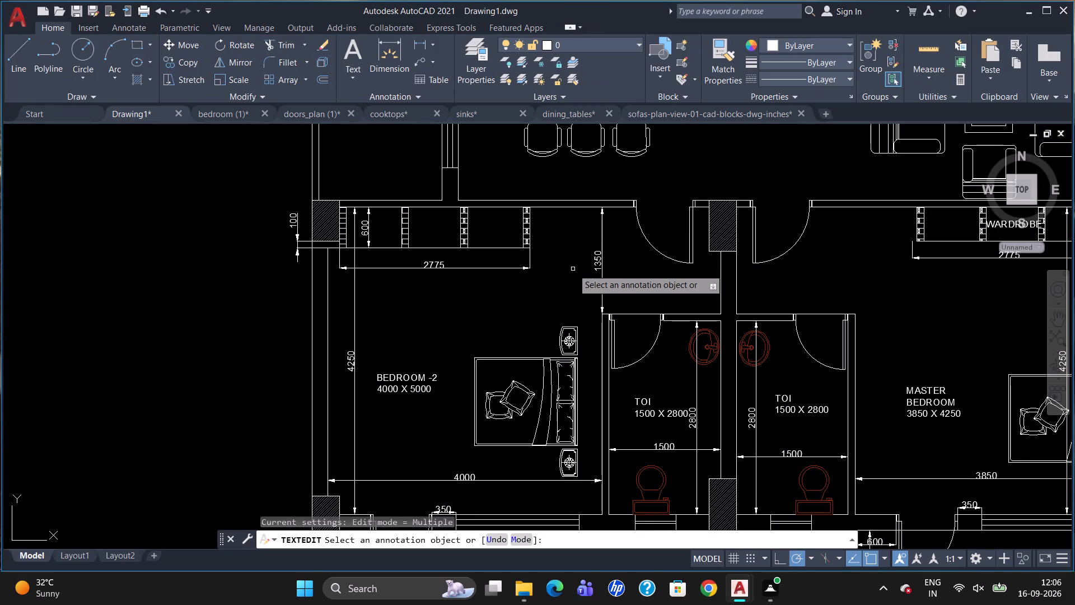
key(Escape)
Add a horizontal linear dimension above the short wall between the left BEDROOM -2 door frame and the central hatched column.
scroll(578, 310, down, 2)
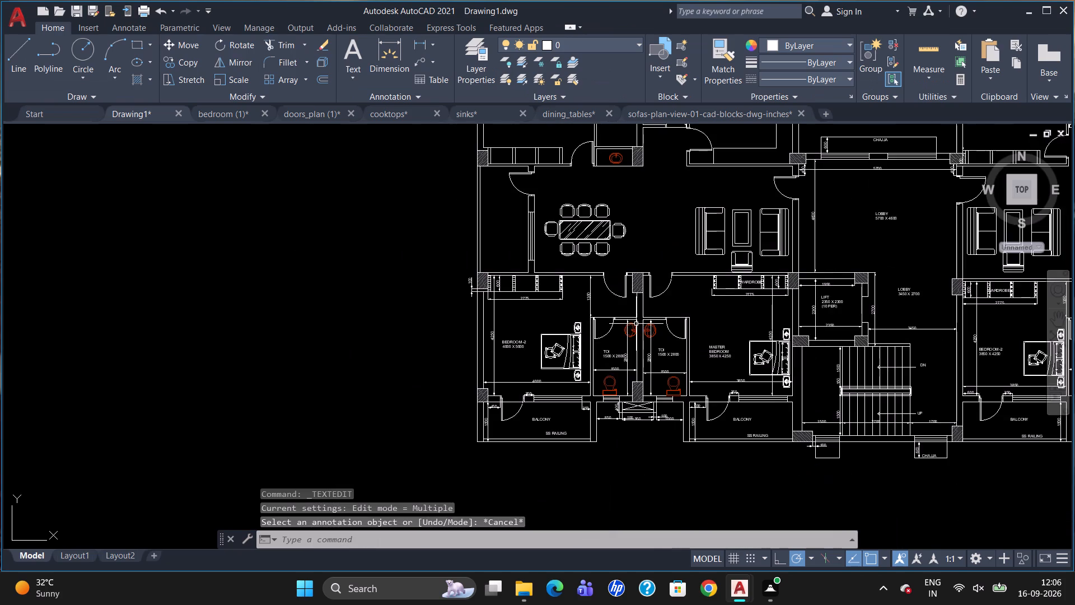
scroll(649, 263, up, 3)
key(d)
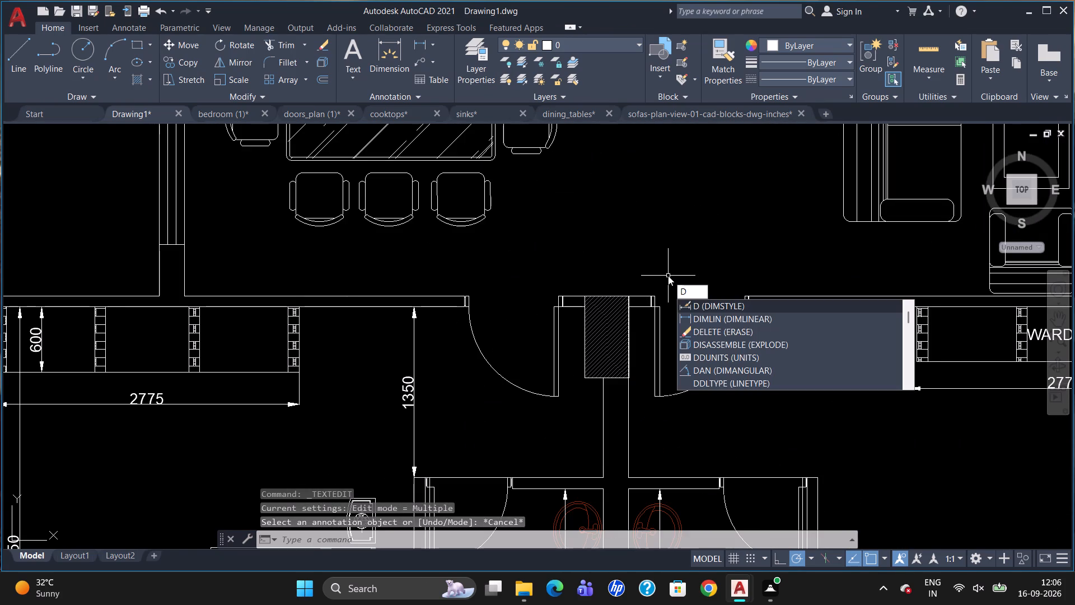
text(LI)
key(Return)
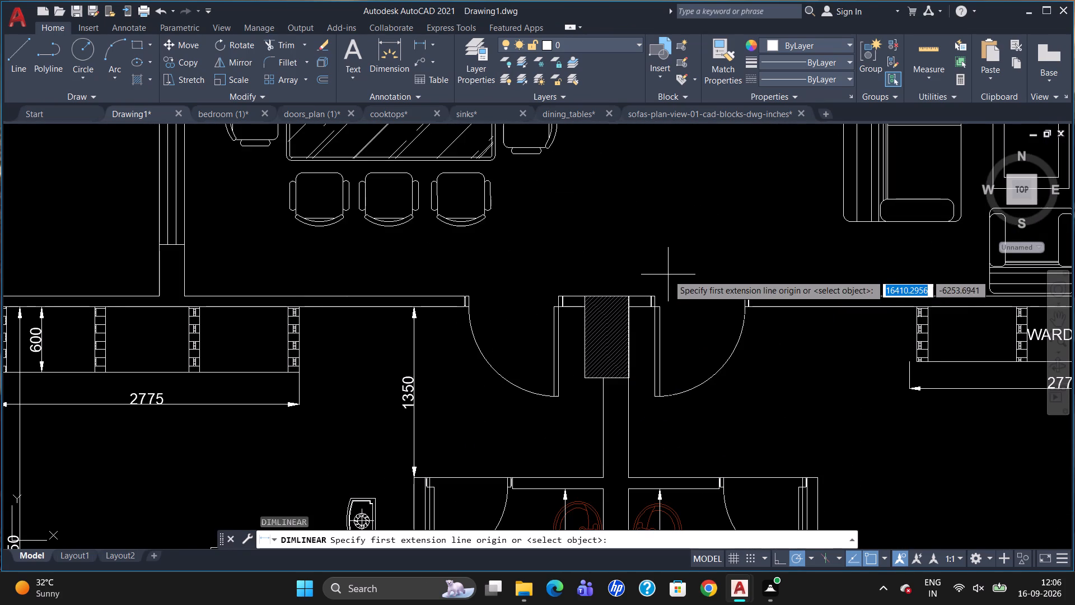
scroll(628, 272, up, 4)
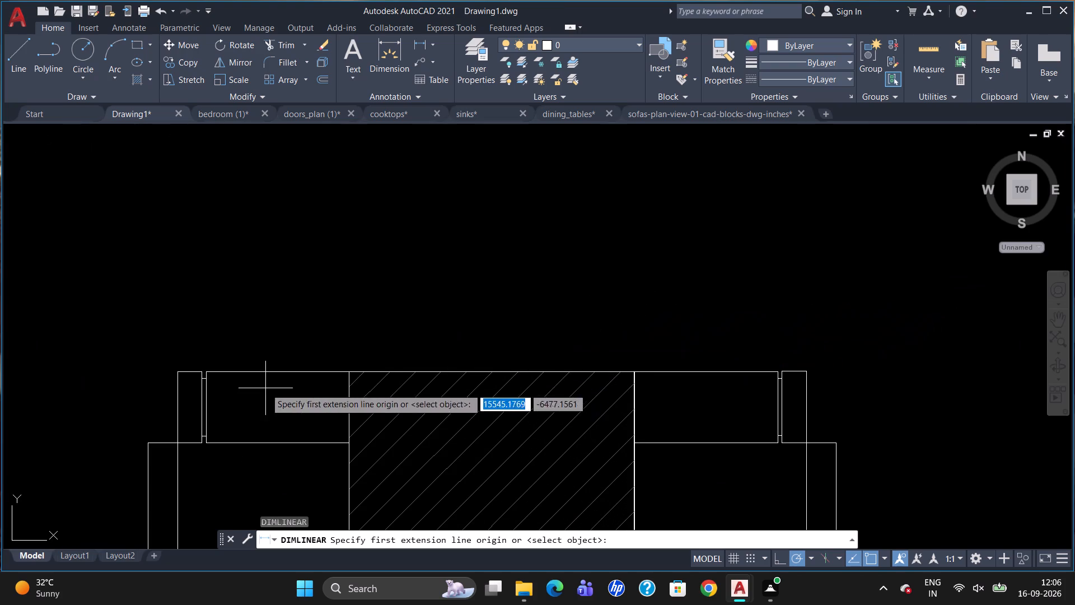
click(208, 370)
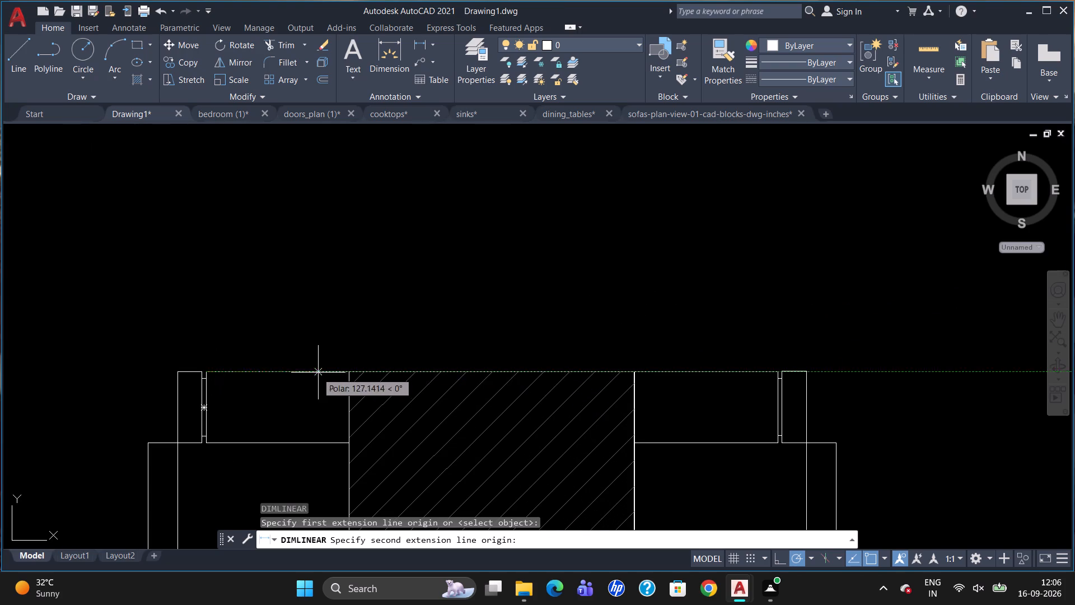
click(348, 372)
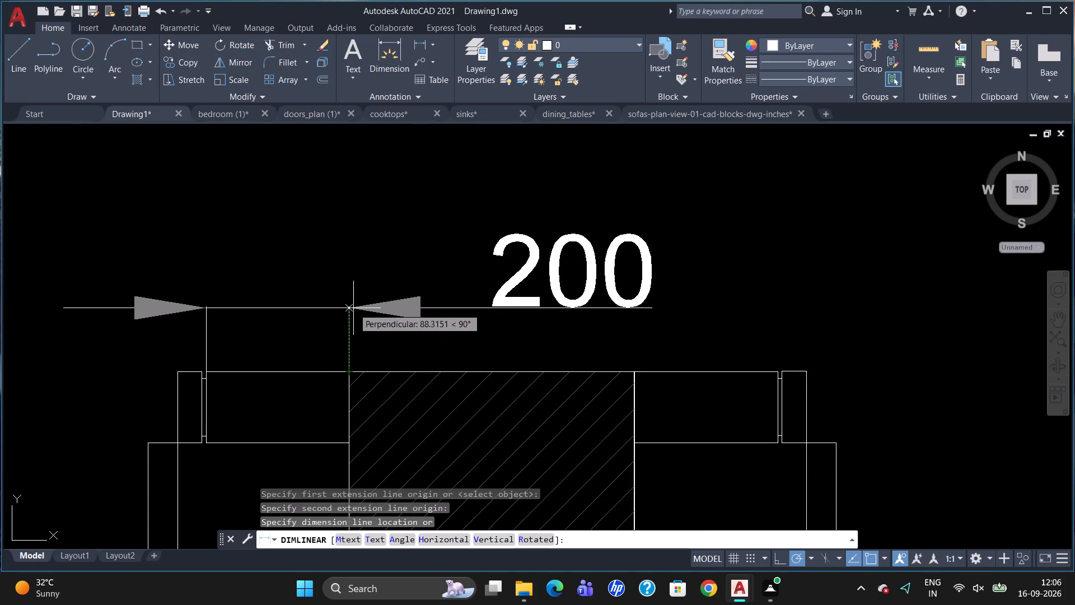
click(353, 288)
Add a horizontal linear dimension above the short wall between the central hatched column and the neighbouring master bedroom's door frame.
key(space)
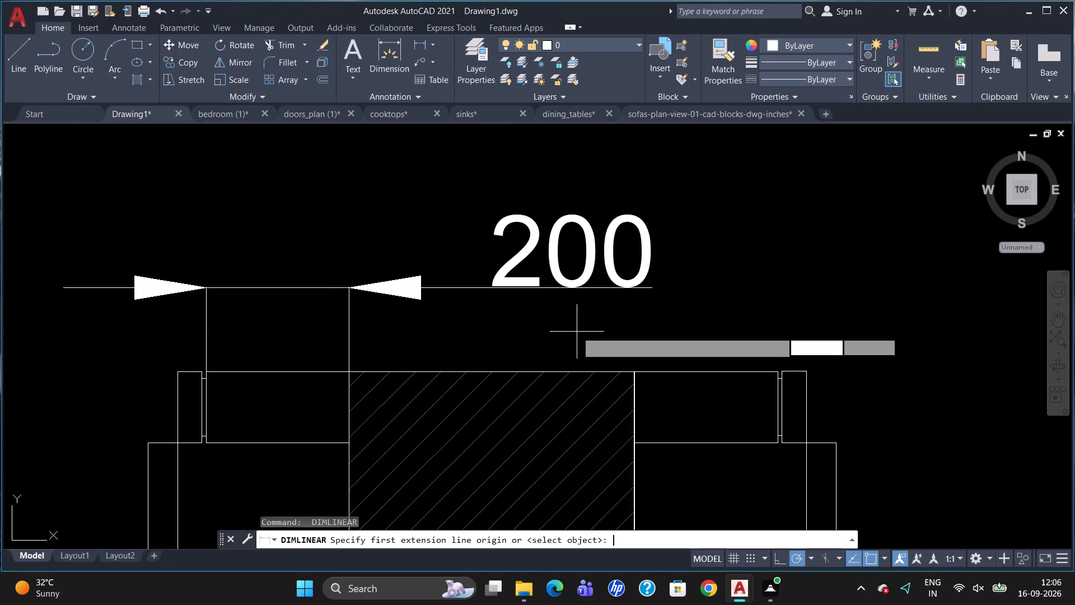
click(636, 370)
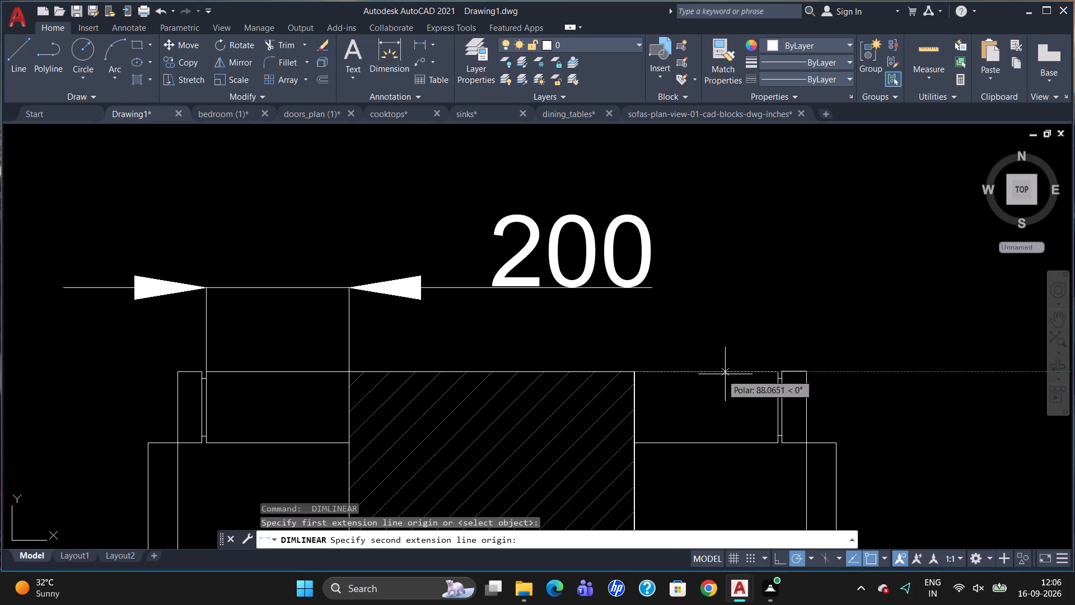
click(776, 368)
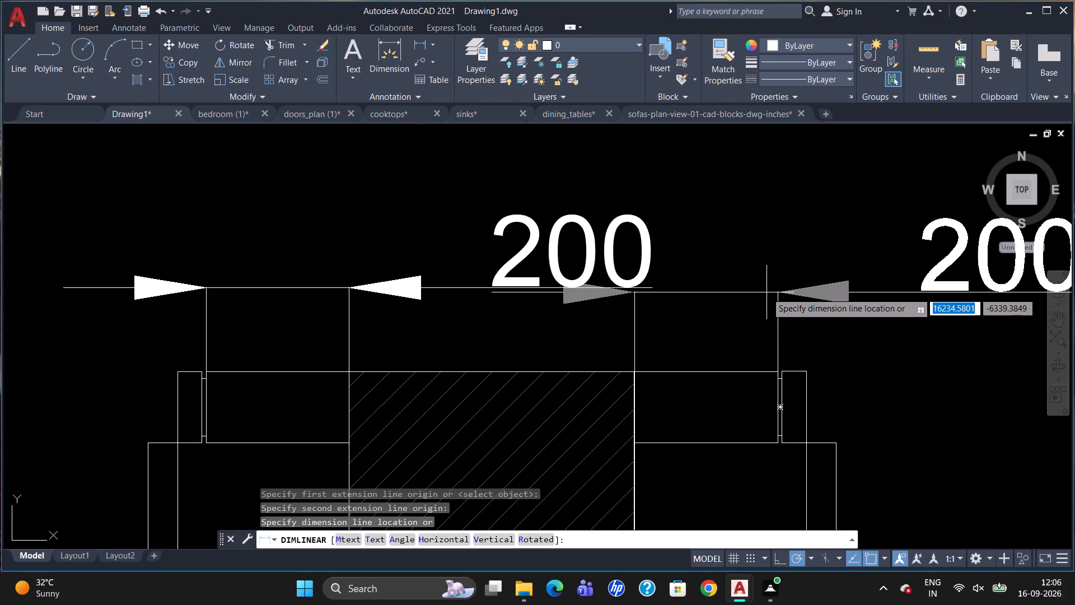
click(766, 292)
Look over both apartments, the lobby and the stair area to review the annotations placed on the plan.
scroll(574, 326, down, 3)
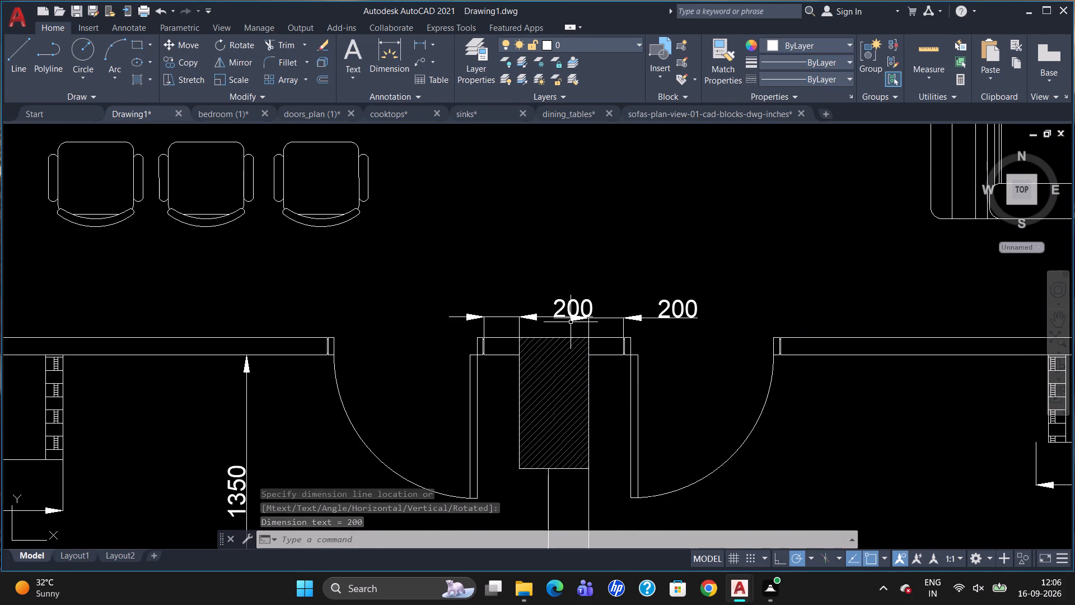
scroll(592, 343, down, 4)
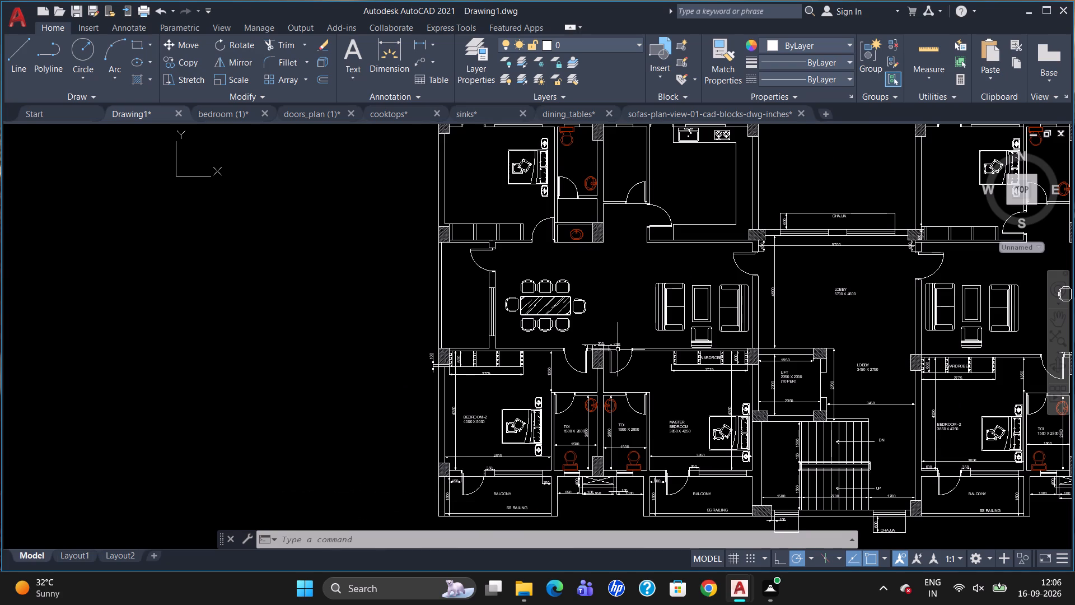
scroll(546, 343, down, 1)
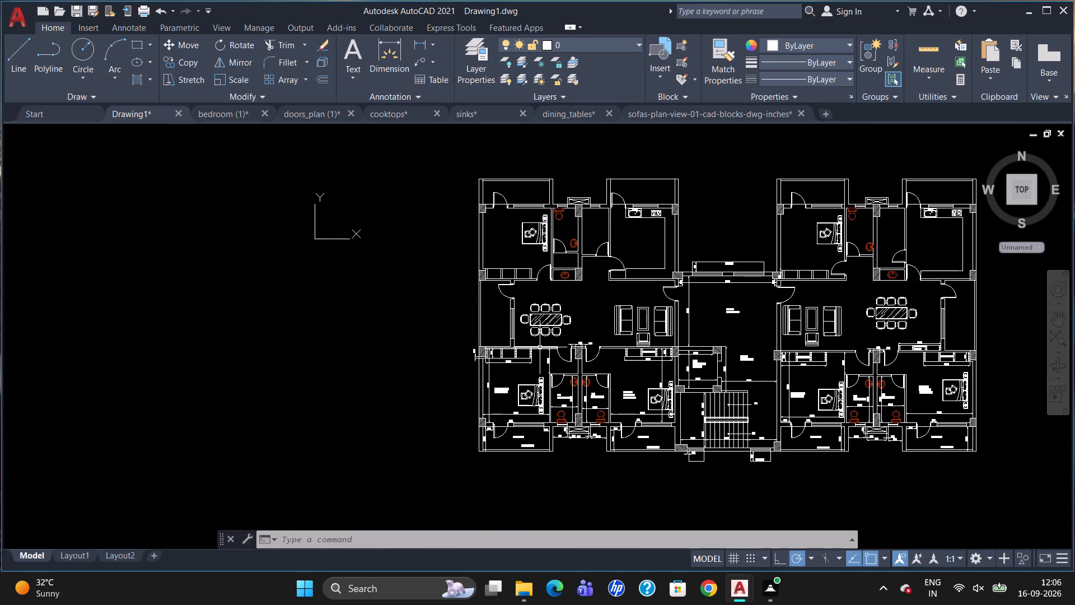
scroll(504, 350, up, 2)
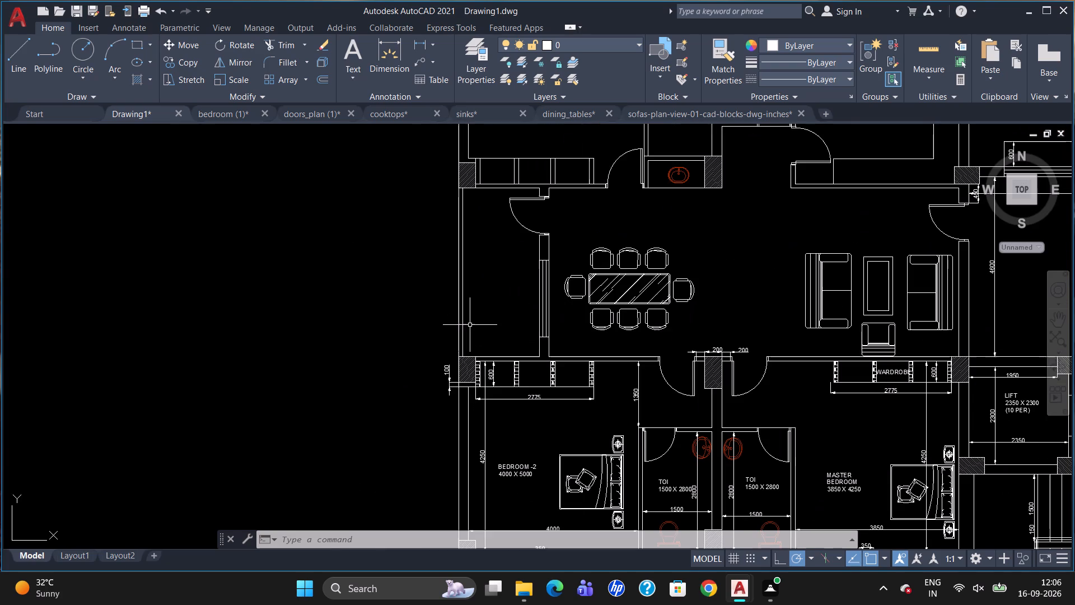
scroll(473, 284, down, 2)
scroll(831, 402, up, 2)
scroll(653, 295, down, 1)
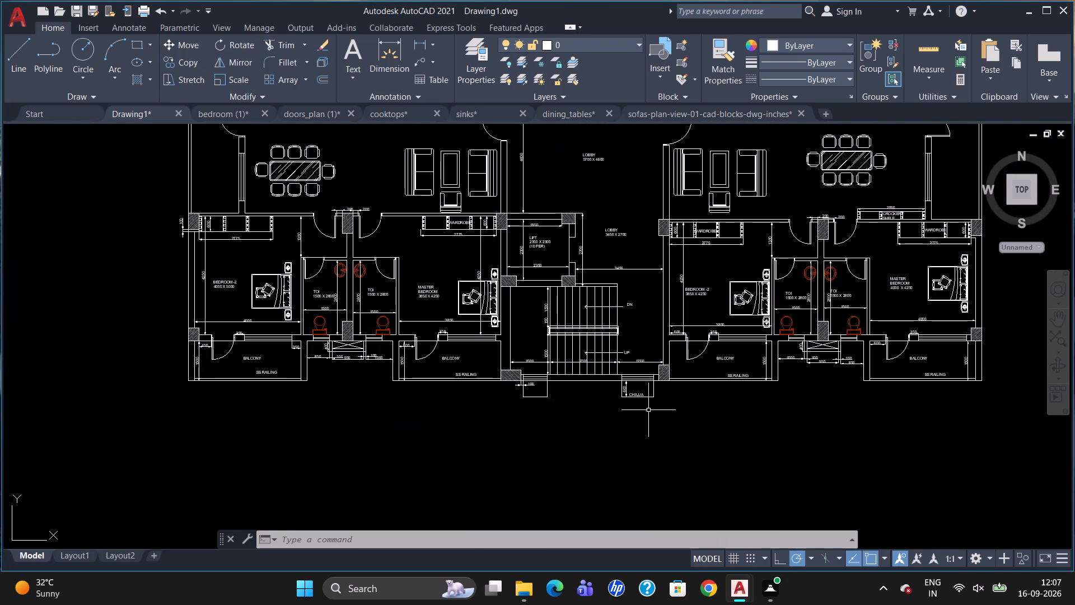
Create a multiline text note reading "300 THK A.A.C BLOCK WALL" with text height 100 in the empty area below the staircase.
key(t)
key(Return)
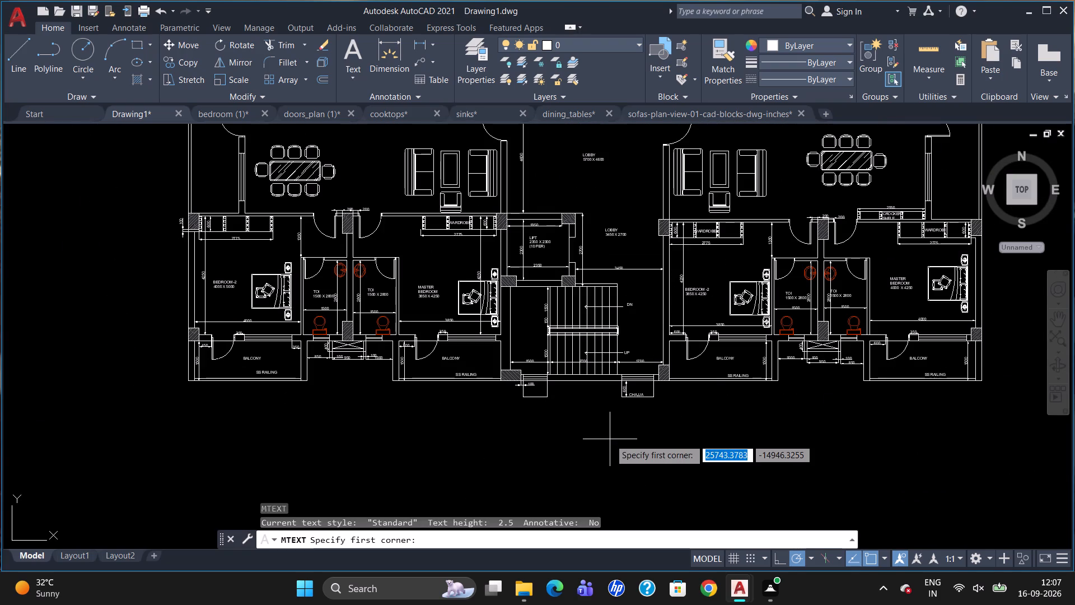
drag(611, 437, 614, 442)
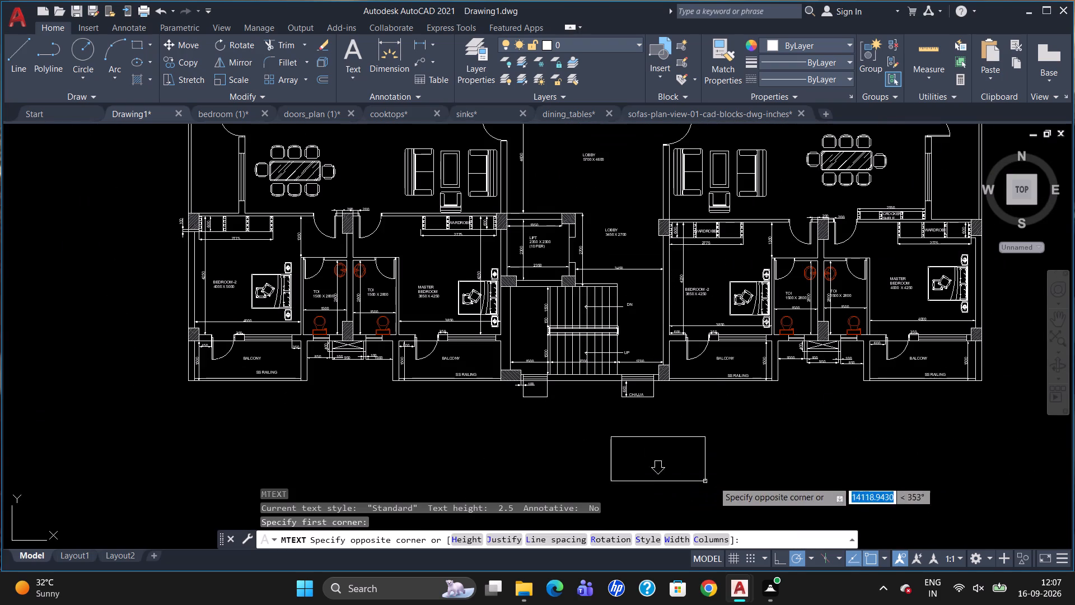
click(776, 475)
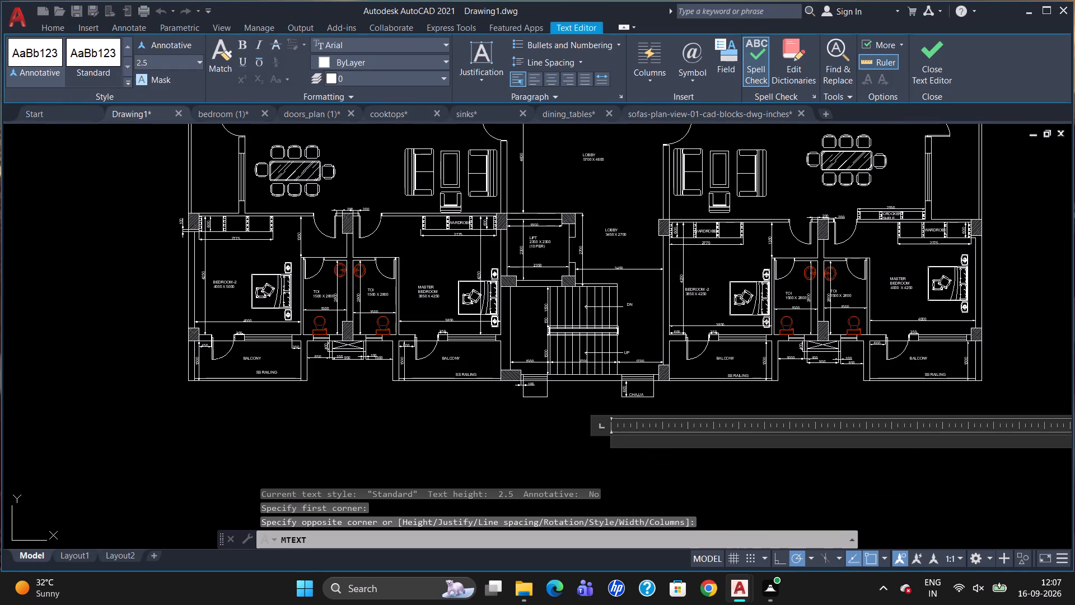
click(165, 62)
key(BackSpace)
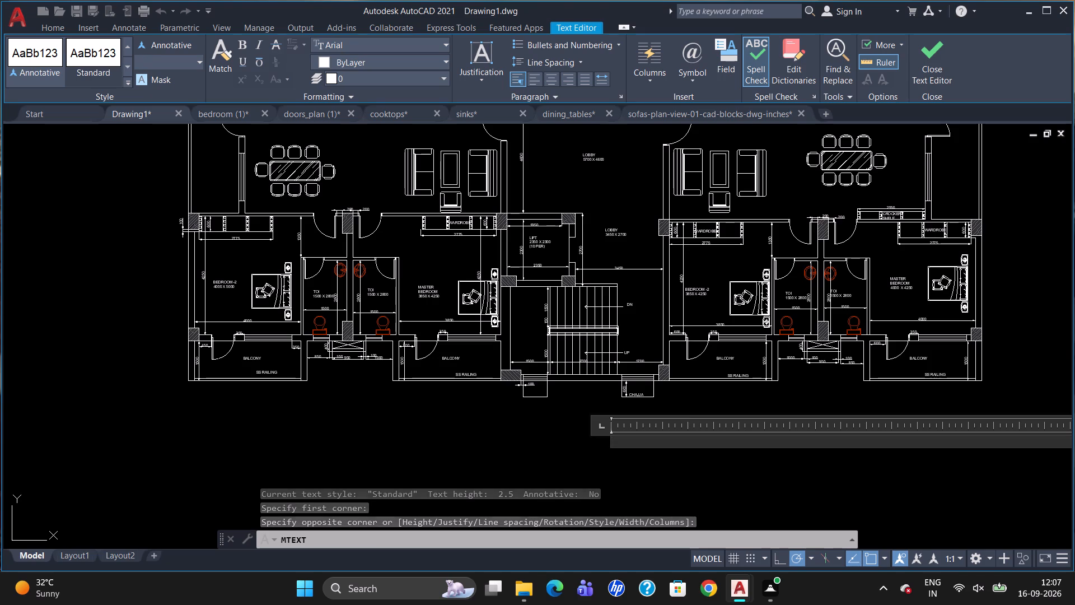
text(100)
key(Return)
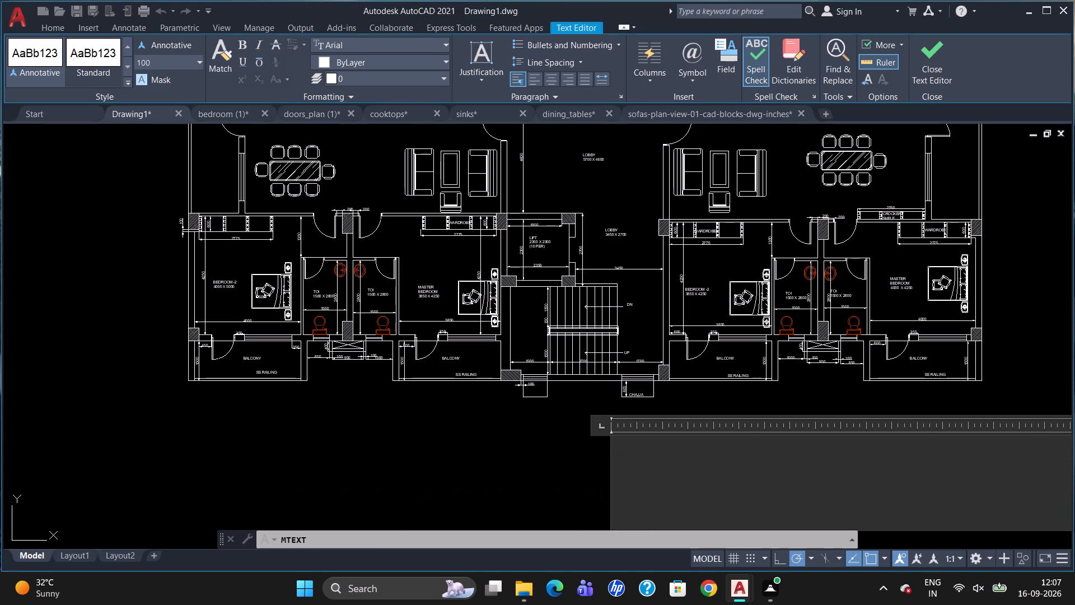
text(300)
key(space)
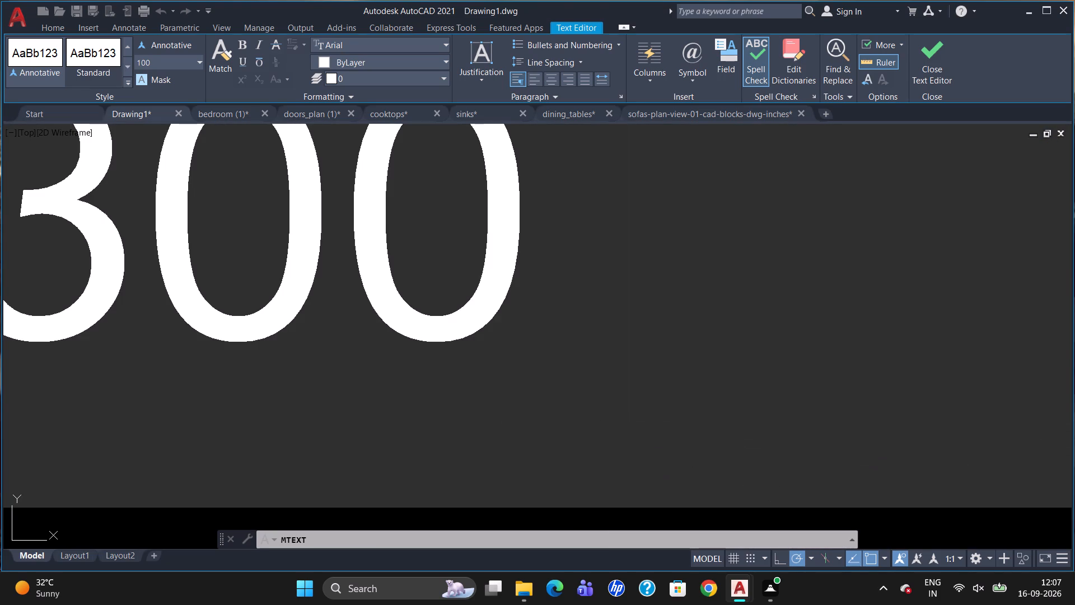
text(THK)
key(space)
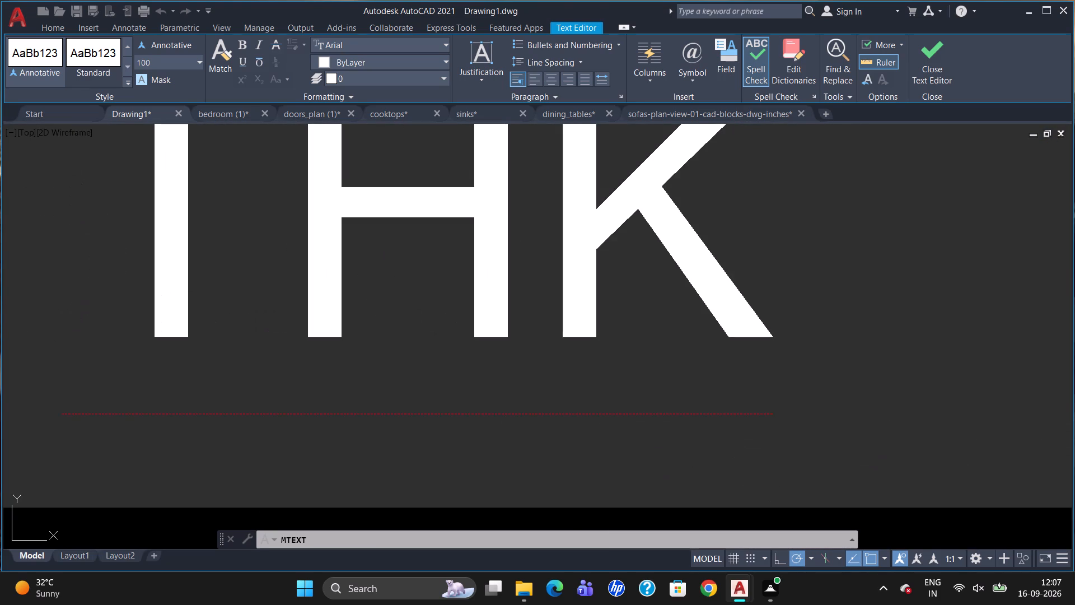
text(A.)
text(A.C)
key(space)
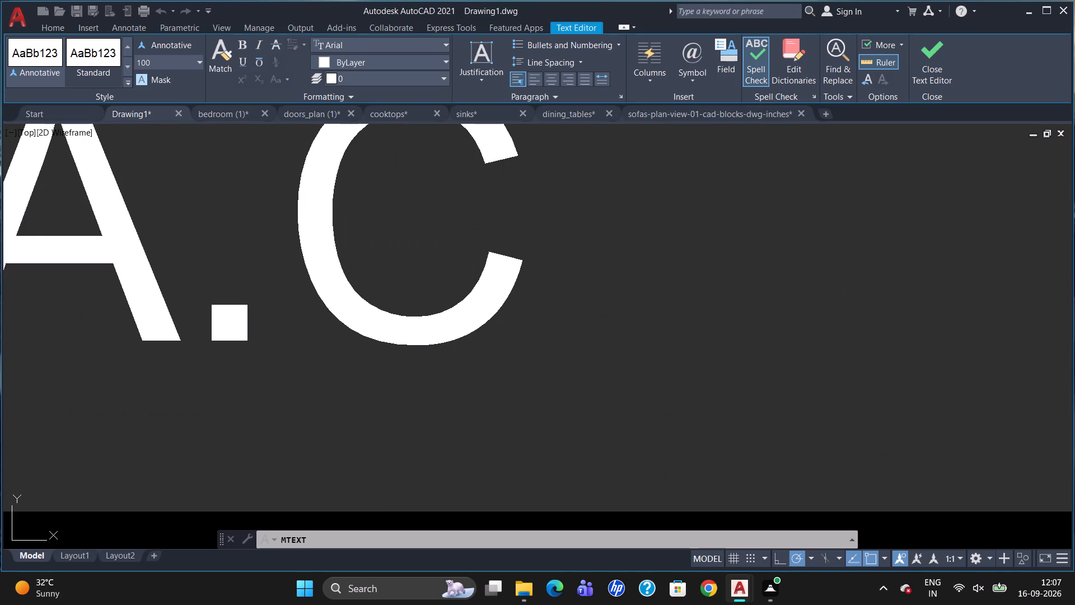
text(BLOCK WALL)
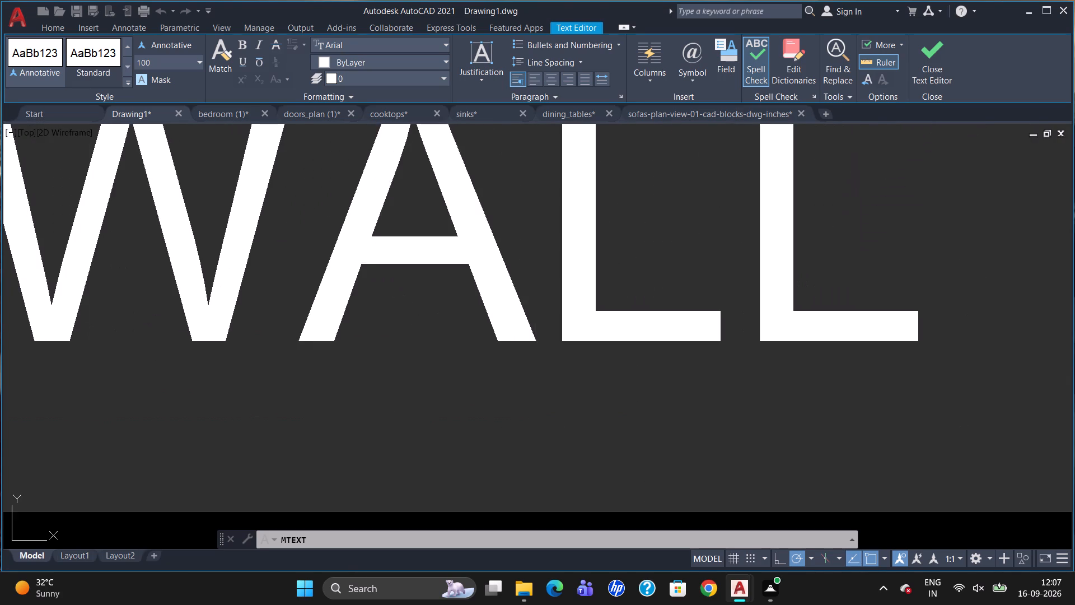
key(Escape)
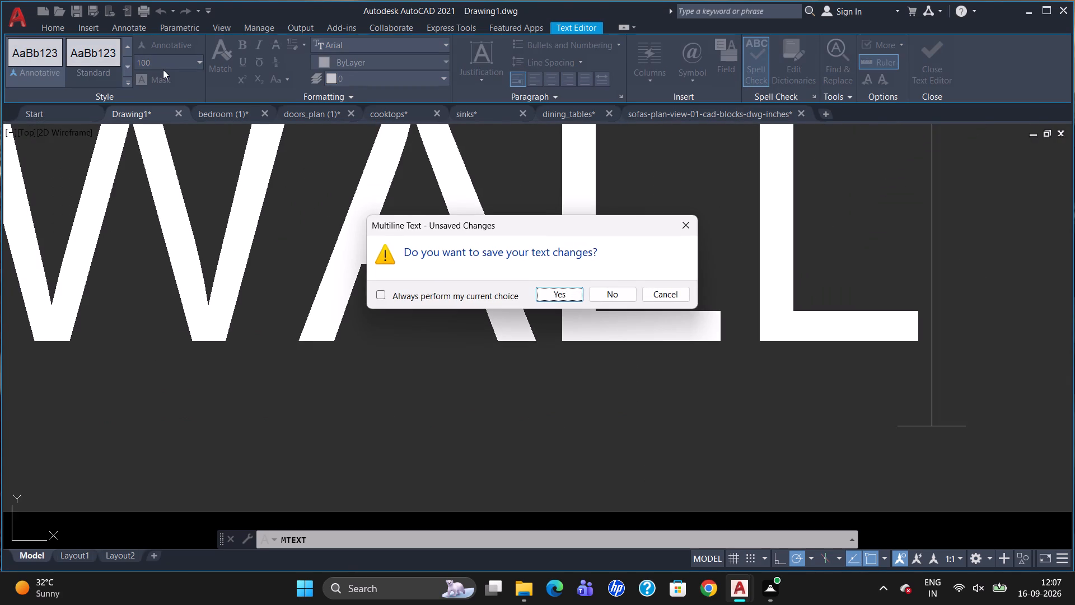
click(566, 292)
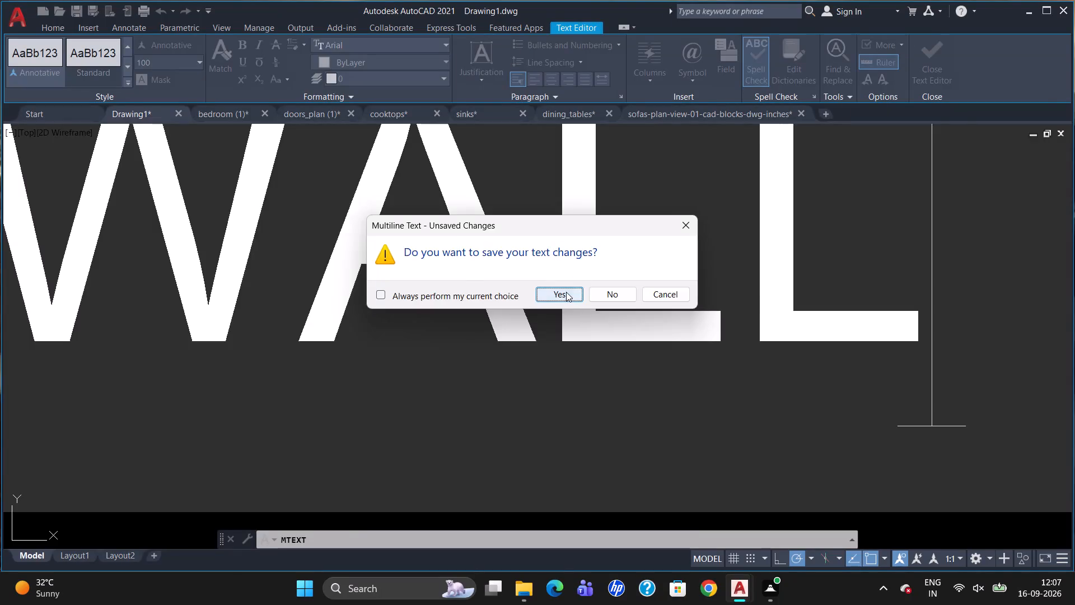
Rotate the "300 THK A.A.C BLOCK WALL" note to vertical, reading upward.
scroll(726, 318, down, 6)
scroll(441, 309, up, 4)
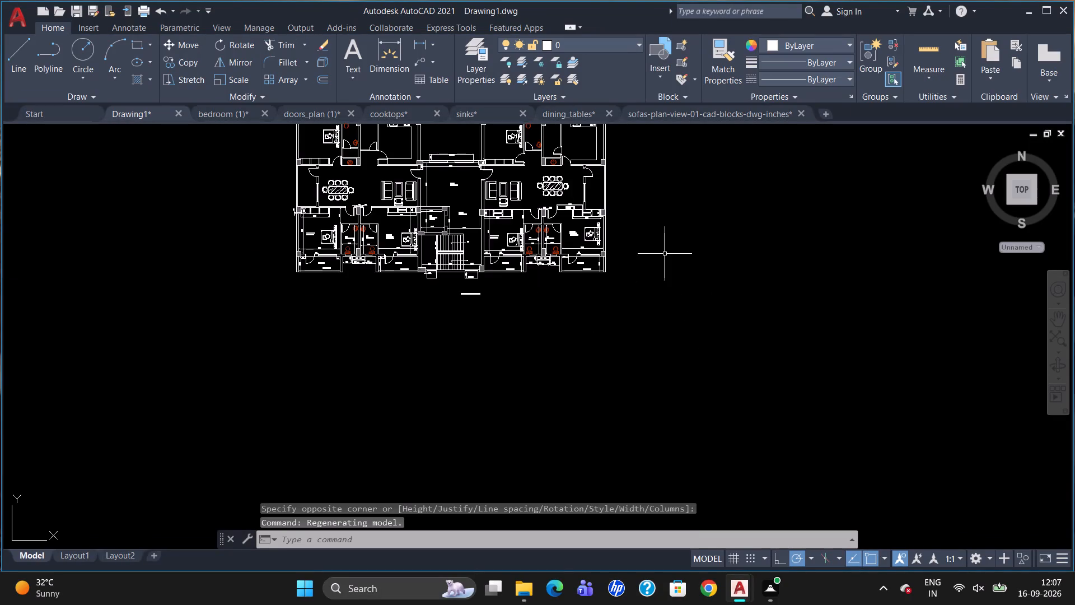
scroll(682, 288, down, 2)
scroll(562, 269, up, 5)
scroll(738, 305, up, 1)
scroll(616, 224, down, 2)
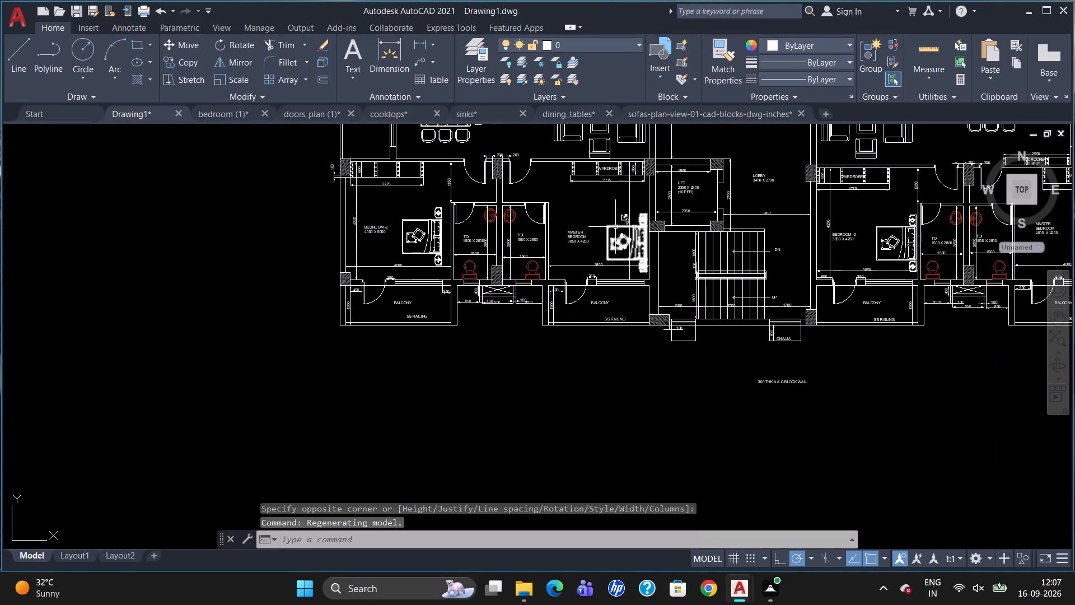
scroll(793, 367, up, 1)
click(775, 391)
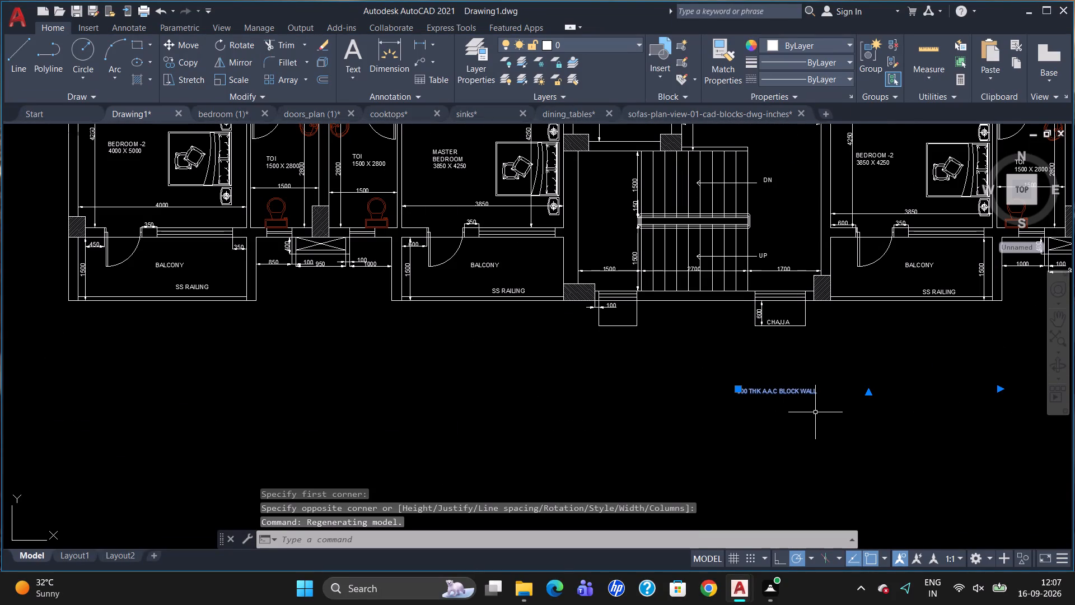
text(RO)
key(Return)
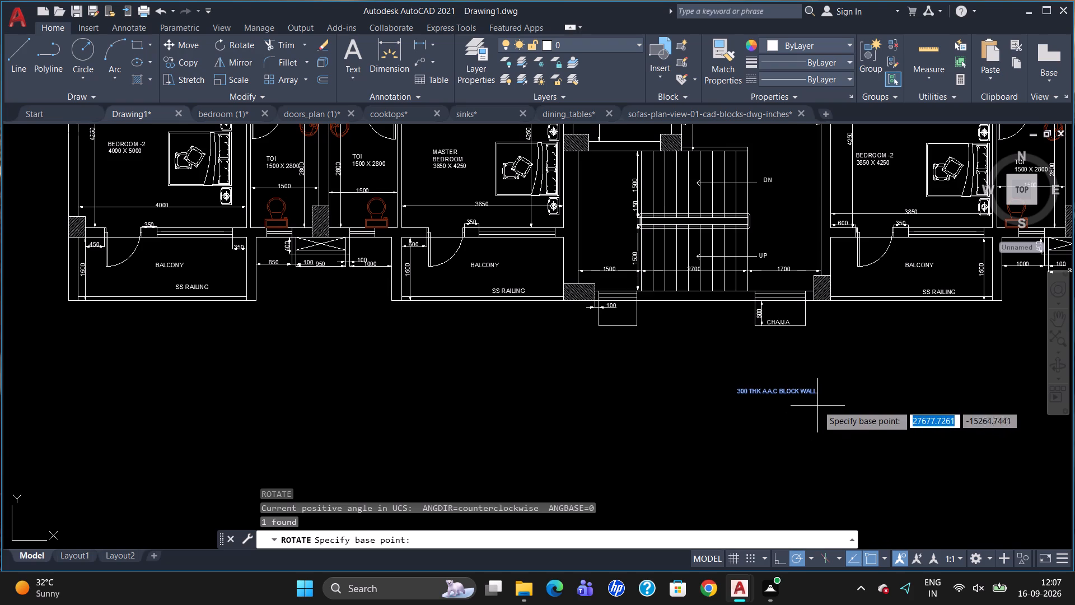
click(811, 396)
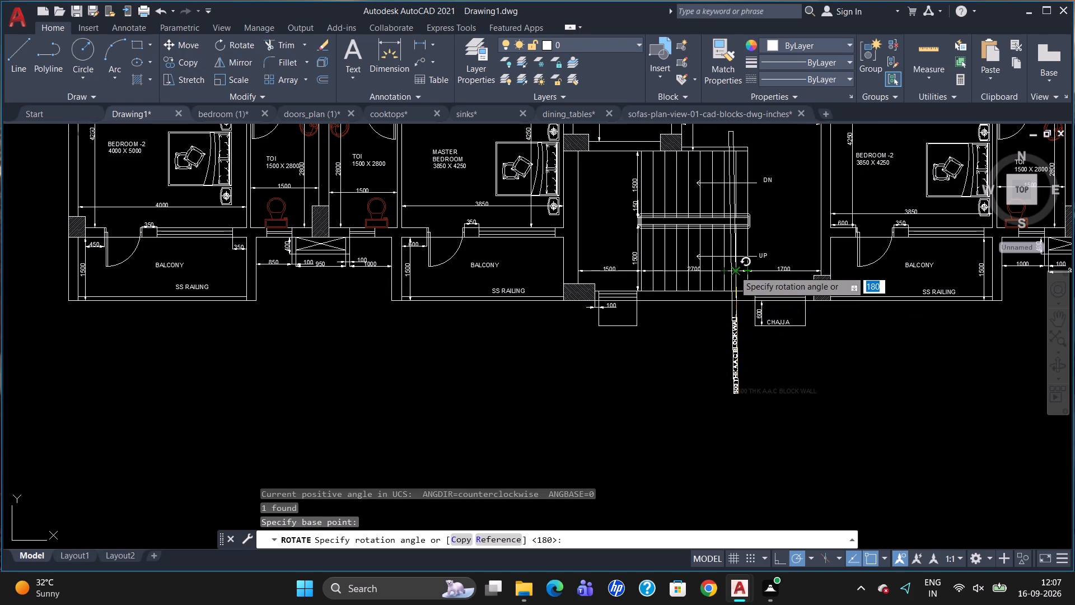
click(734, 270)
Move the vertical block wall note into the 1500-wide stair landing, alongside the wall shared with the master bedroom.
click(736, 335)
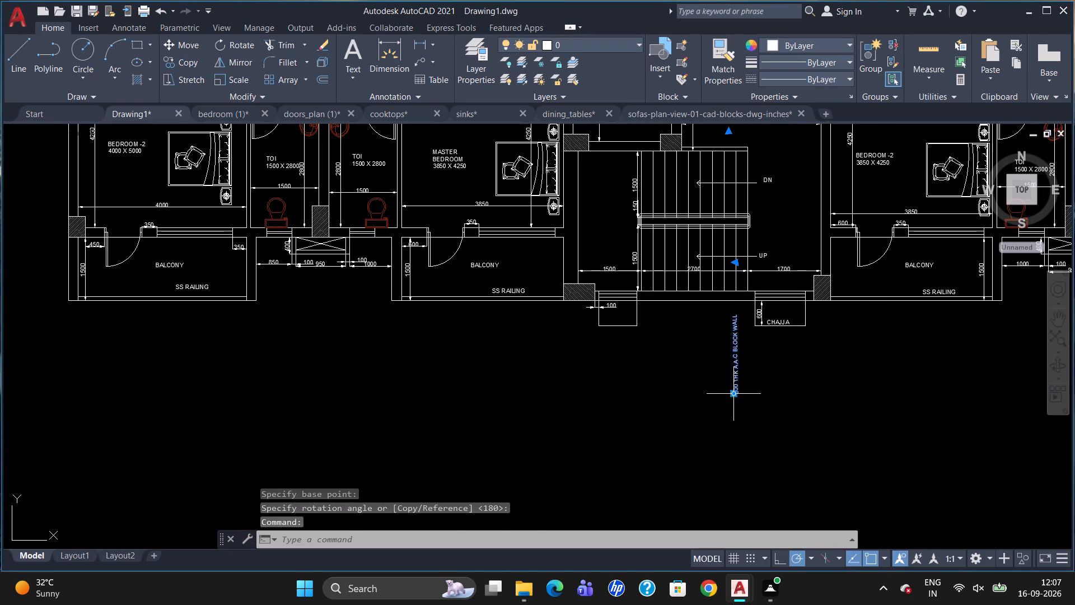
click(736, 393)
scroll(606, 227, up, 3)
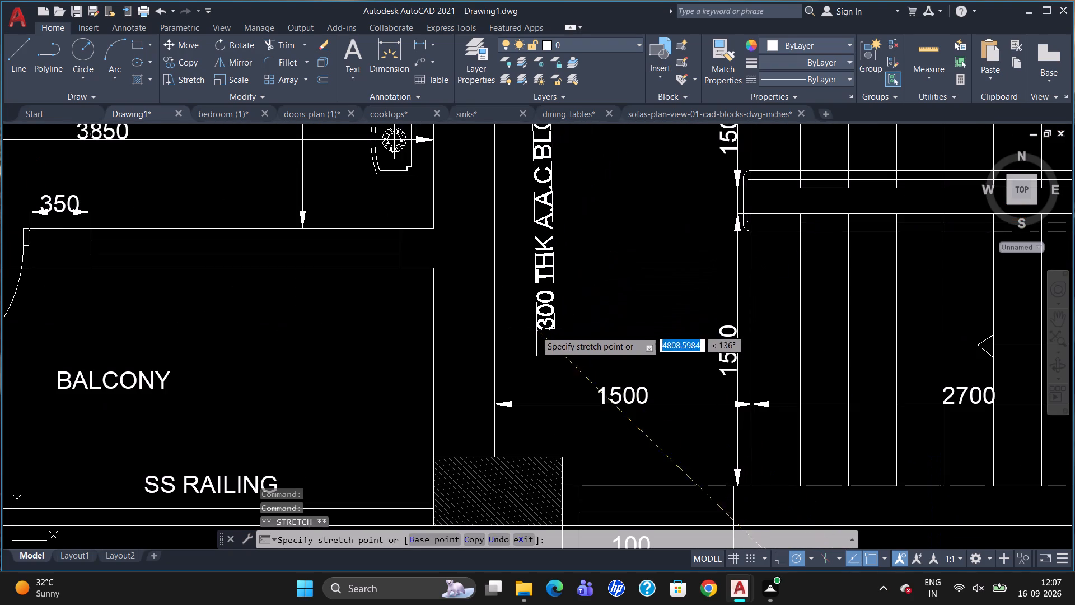
click(520, 345)
key(Escape)
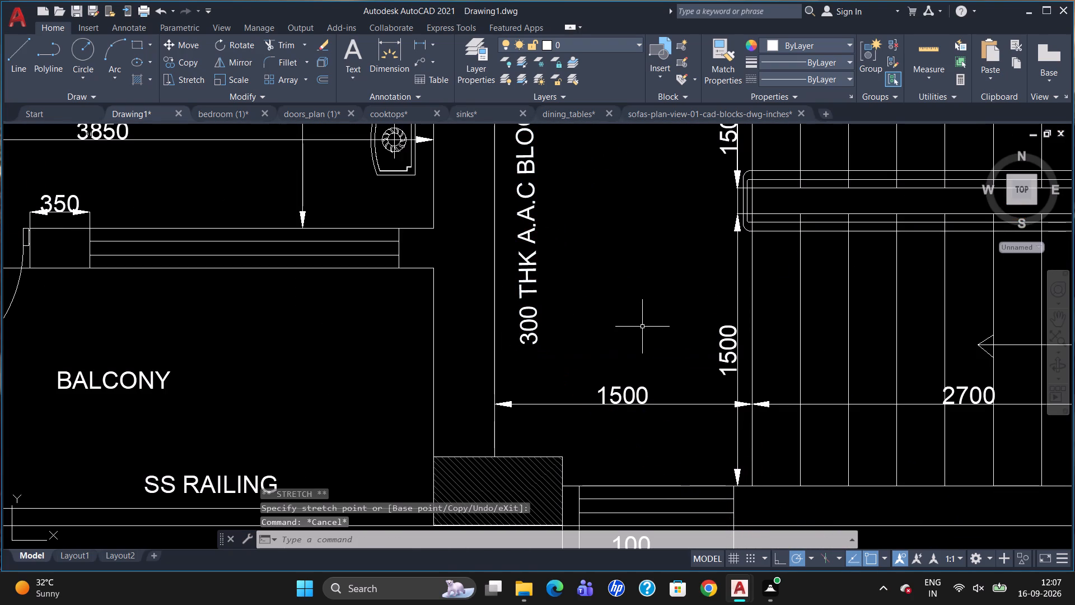
Copy the SS RAILING label from the left BEDROOM -2 balcony into the narrow side balcony beside the left dining area.
scroll(660, 359, down, 2)
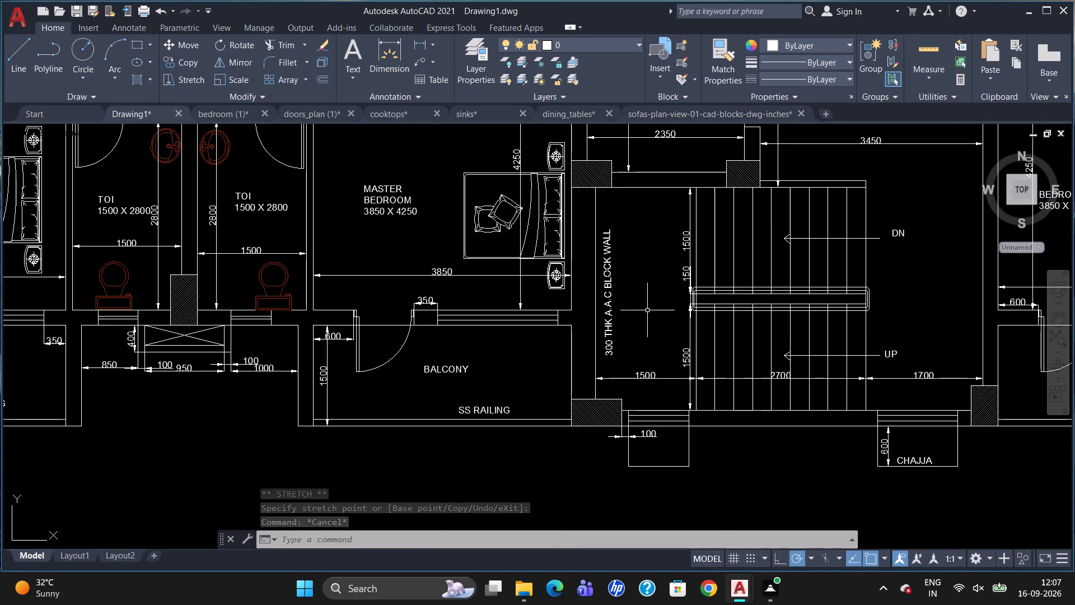
scroll(655, 313, down, 2)
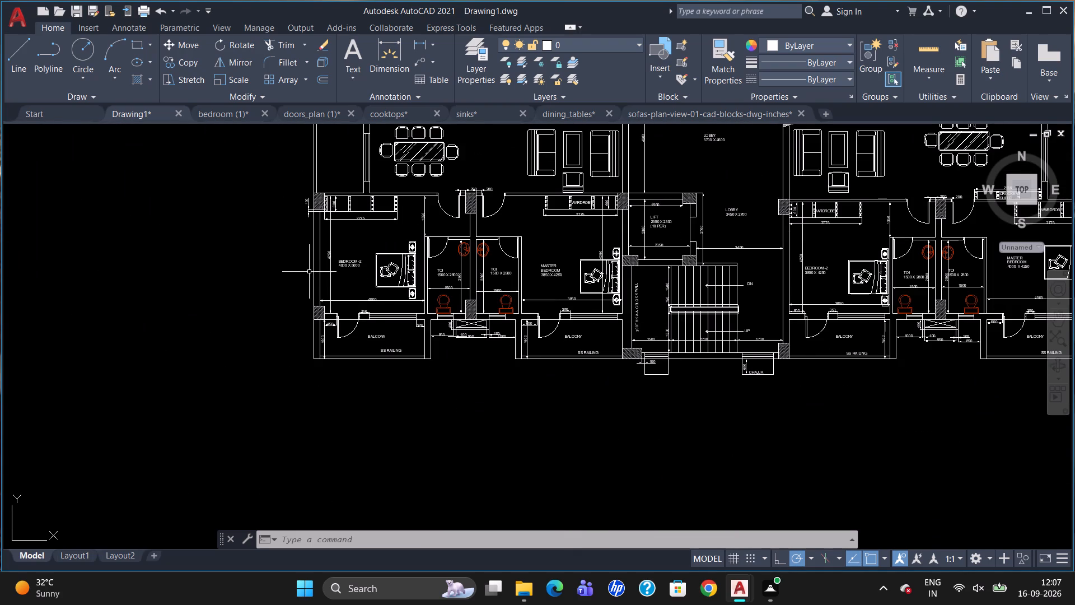
scroll(320, 319, down, 2)
scroll(324, 232, up, 2)
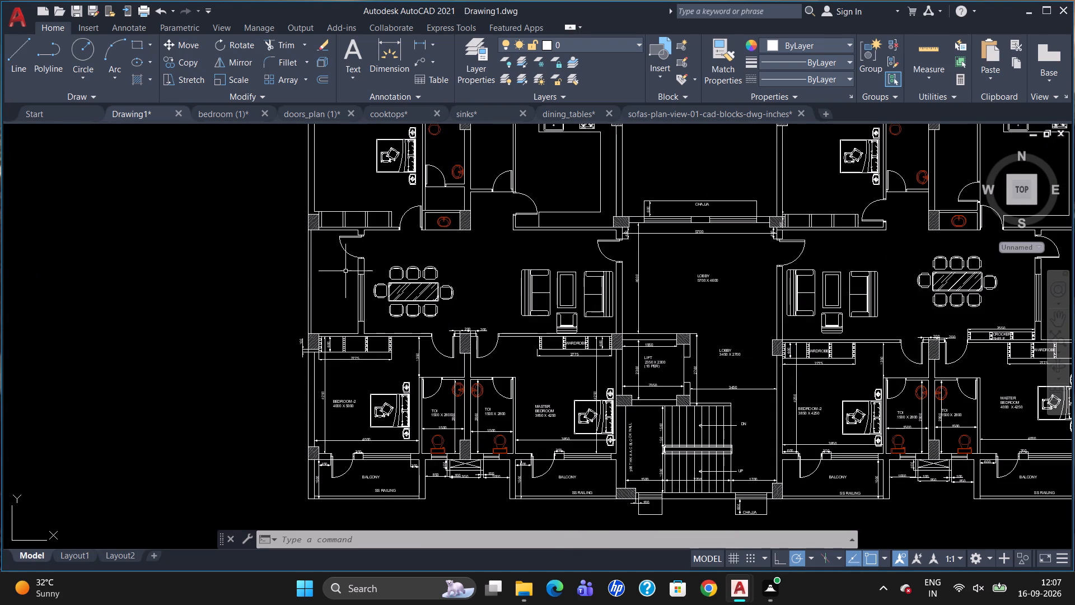
click(377, 488)
text(CO)
key(Return)
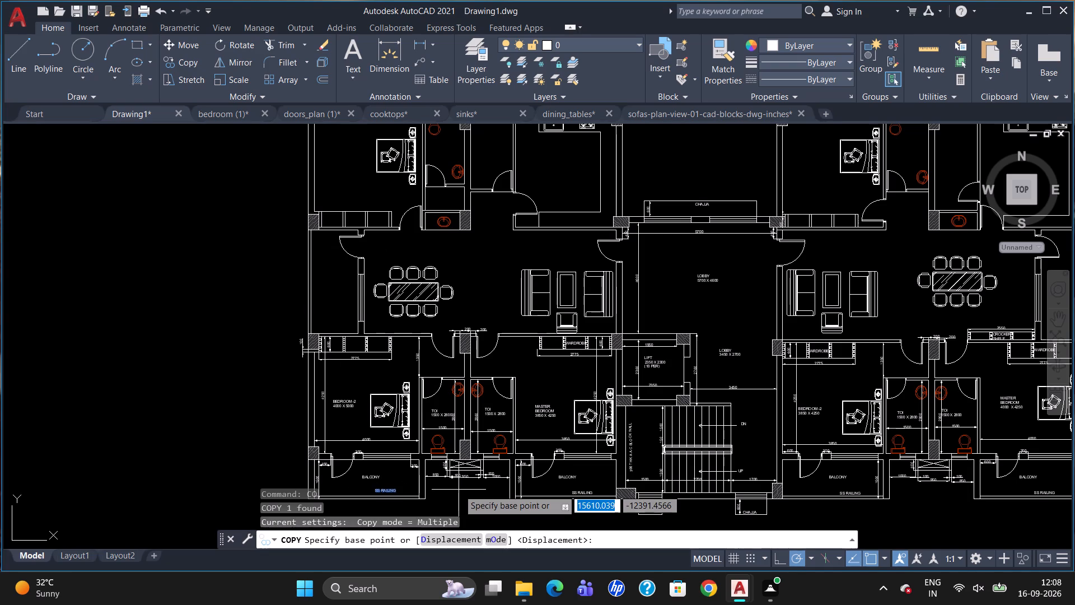
click(376, 492)
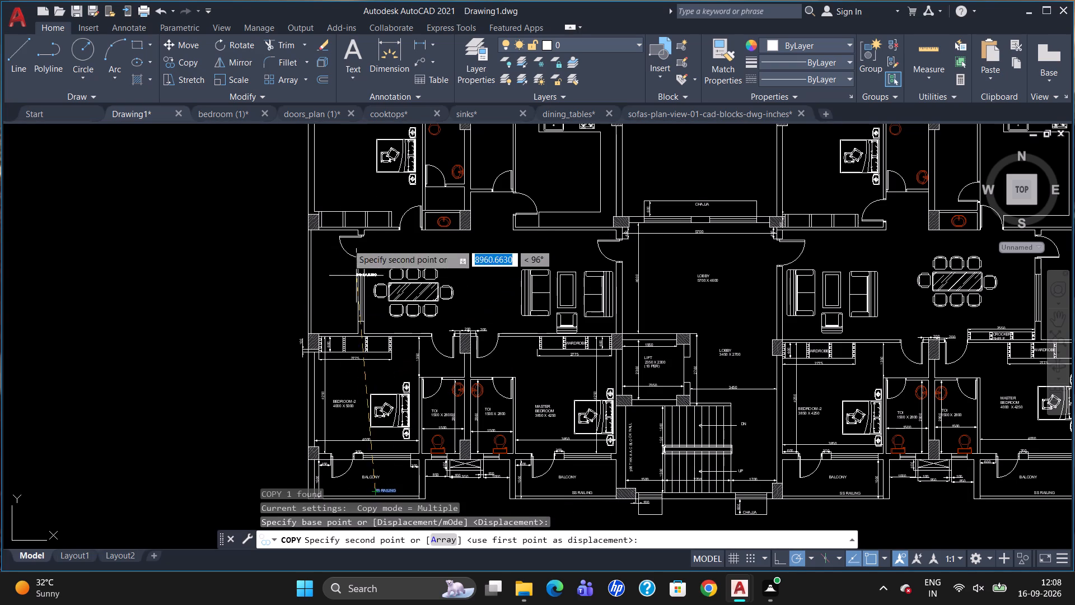
scroll(341, 239, down, 2)
scroll(322, 264, up, 4)
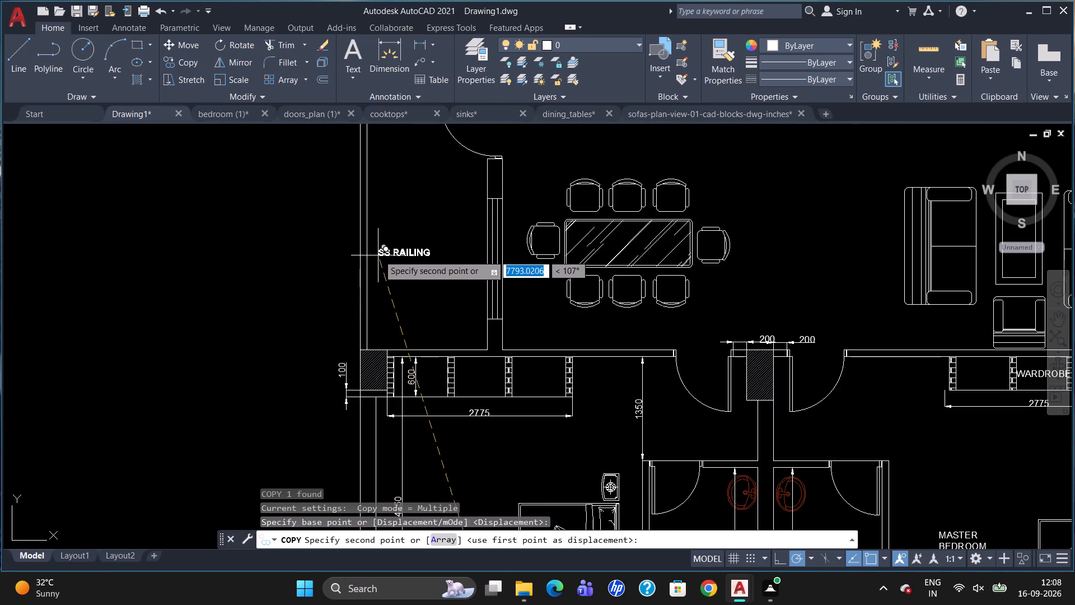
click(381, 253)
key(Escape)
Rotate the copied SS RAILING label in the side balcony beside the dining area to vertical, reading upward.
text(RO)
key(Return)
click(381, 253)
key(Return)
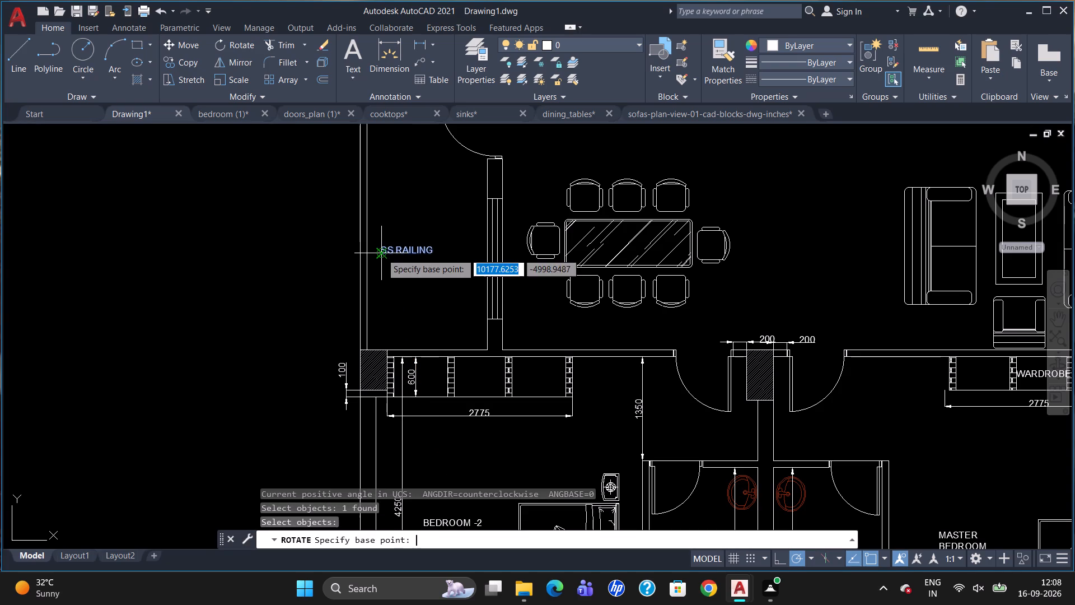
double_click(381, 253)
click(409, 246)
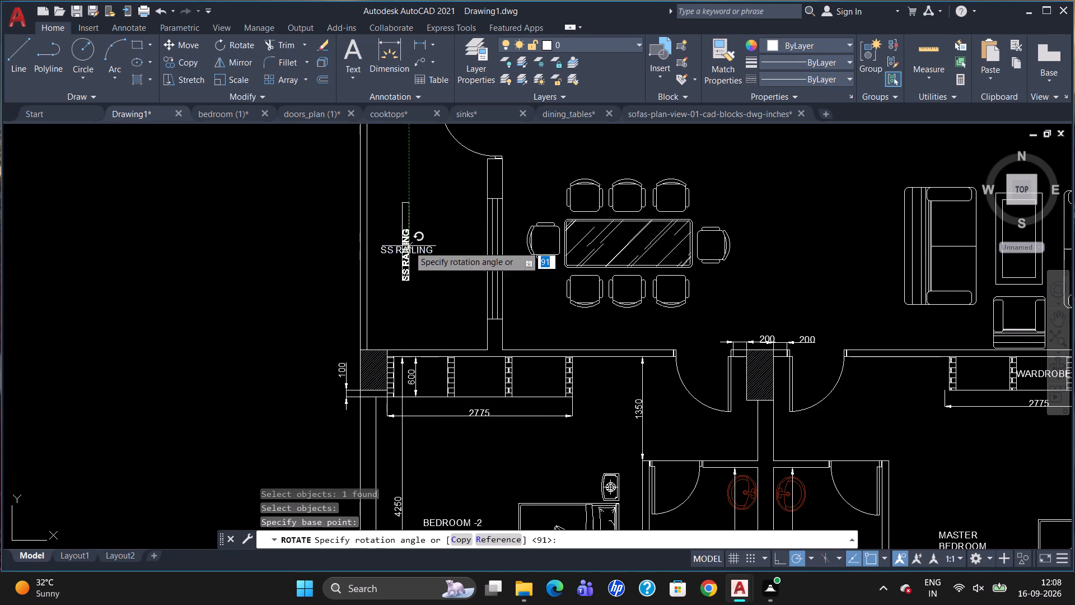
click(403, 218)
Move the vertical SS RAILING label closer to the side balcony's outer railing line.
click(407, 250)
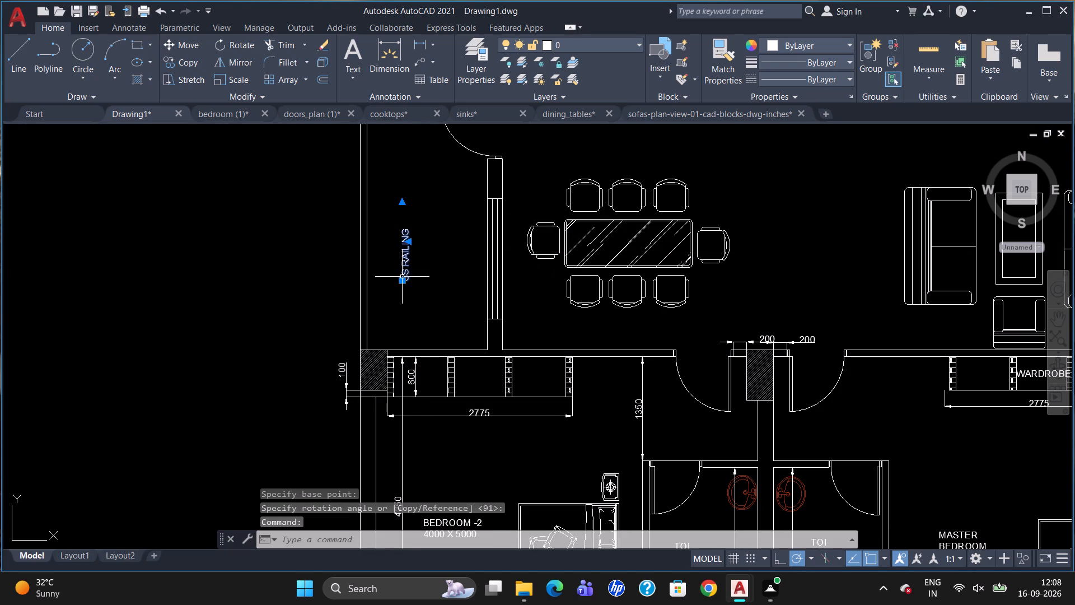
click(404, 281)
scroll(382, 250, up, 2)
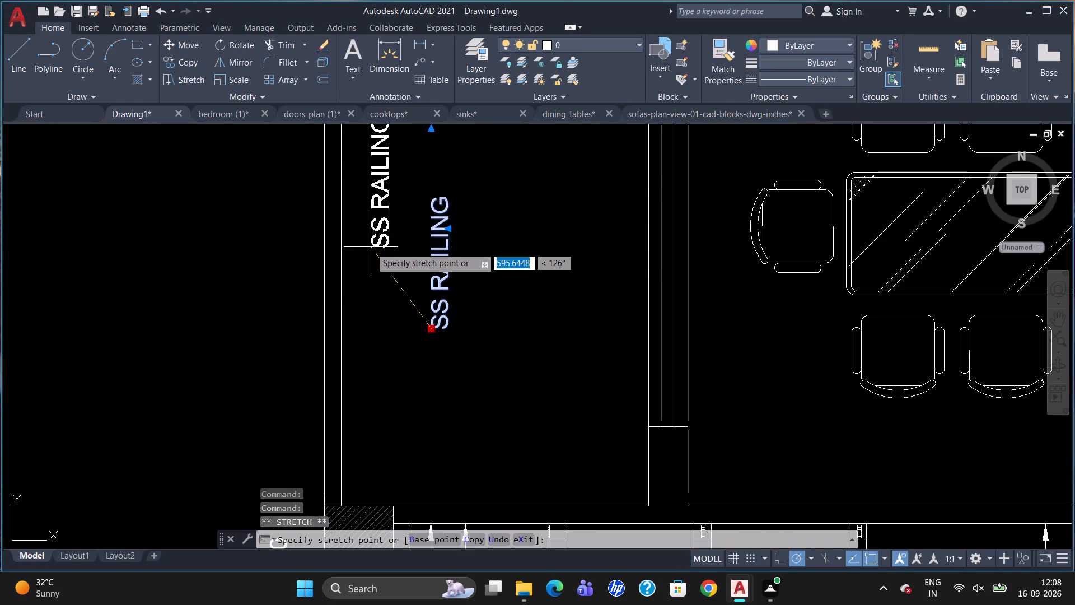
click(371, 247)
key(Escape)
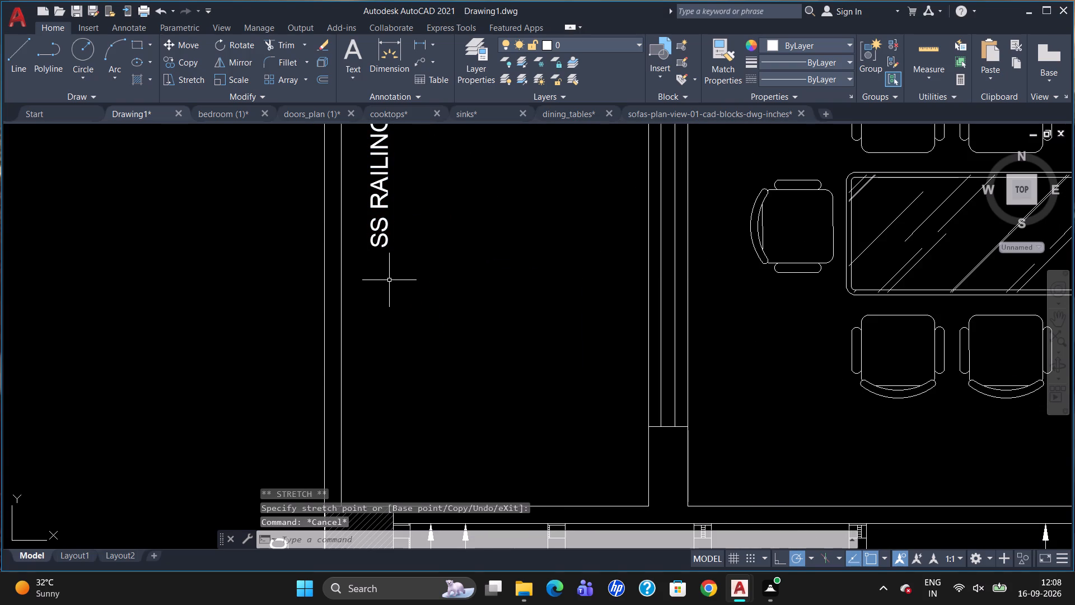
Copy the vertical SS RAILING label horizontally across to the middle of the side balcony.
scroll(404, 295, down, 2)
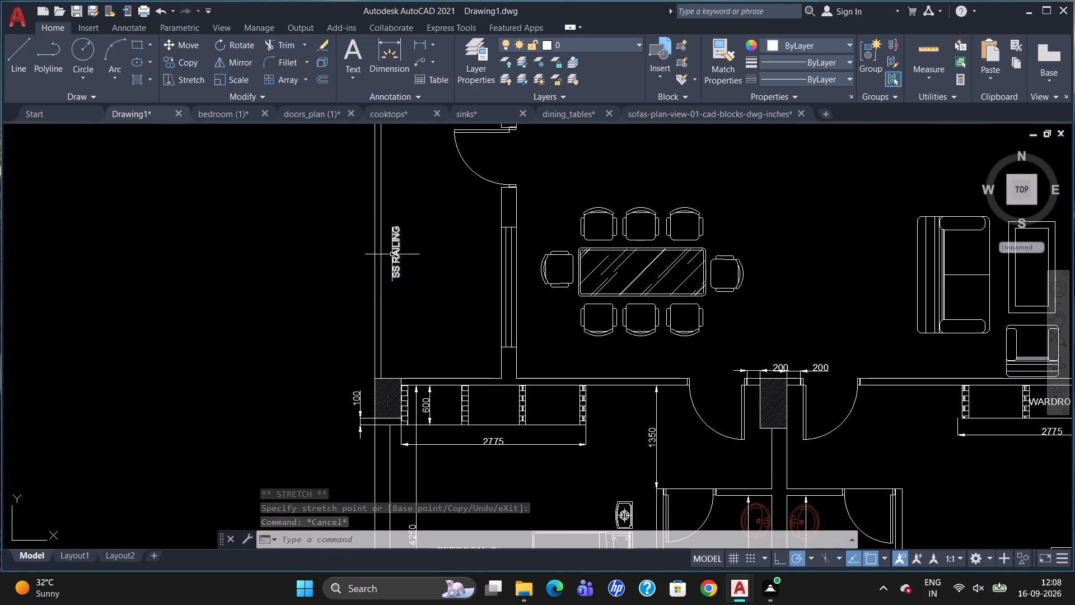
click(393, 253)
text(CO)
key(Return)
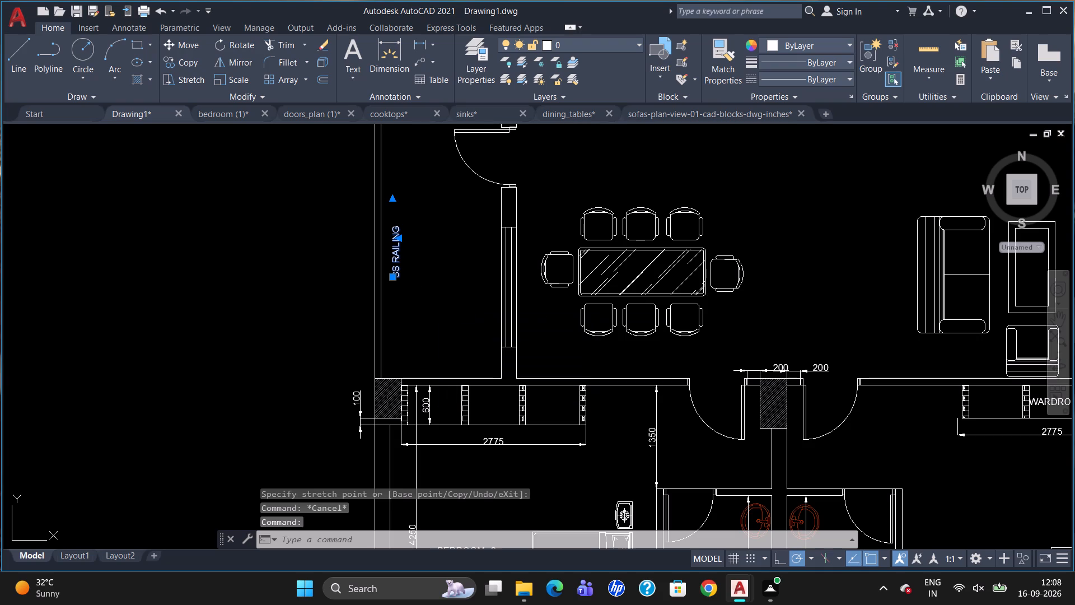
click(399, 269)
click(454, 271)
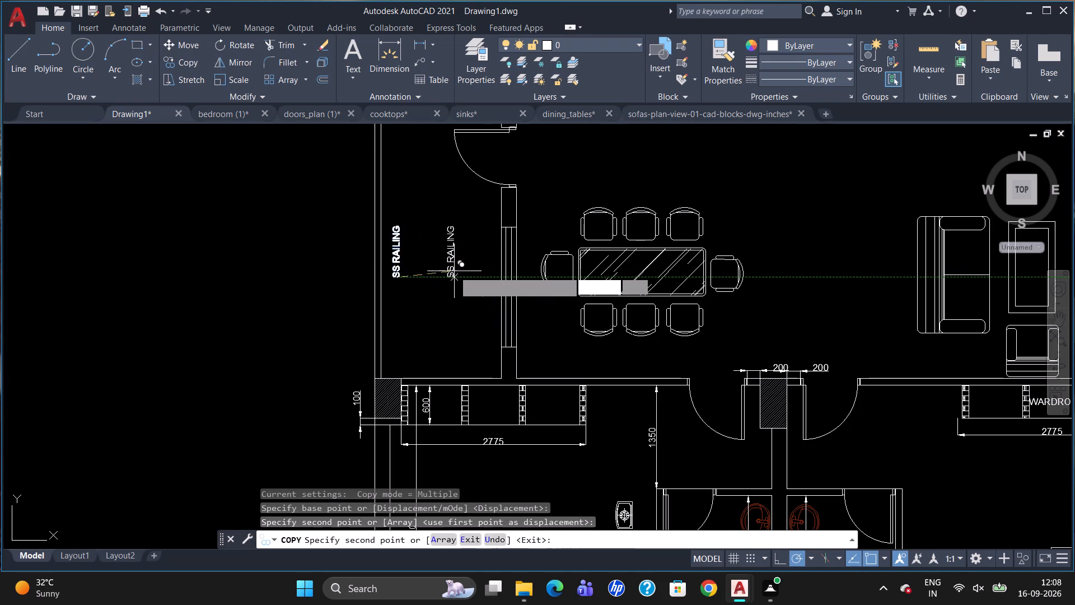
key(Escape)
Replace the copied label's text with "1800 WIDE BALCONY" and narrow its text columns to close the gap between the words.
double_click(453, 269)
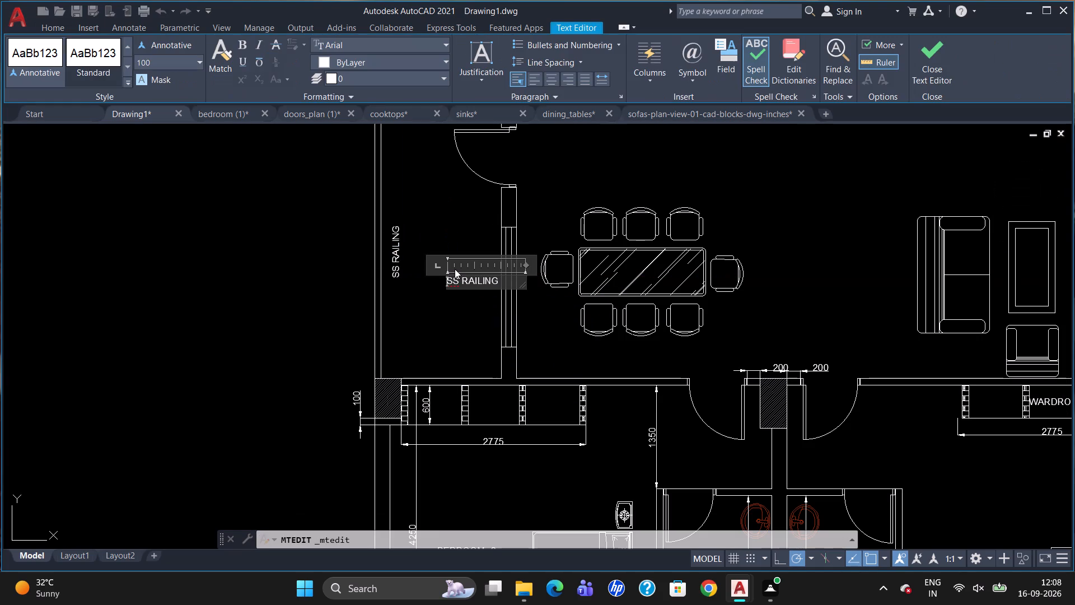
click(508, 287)
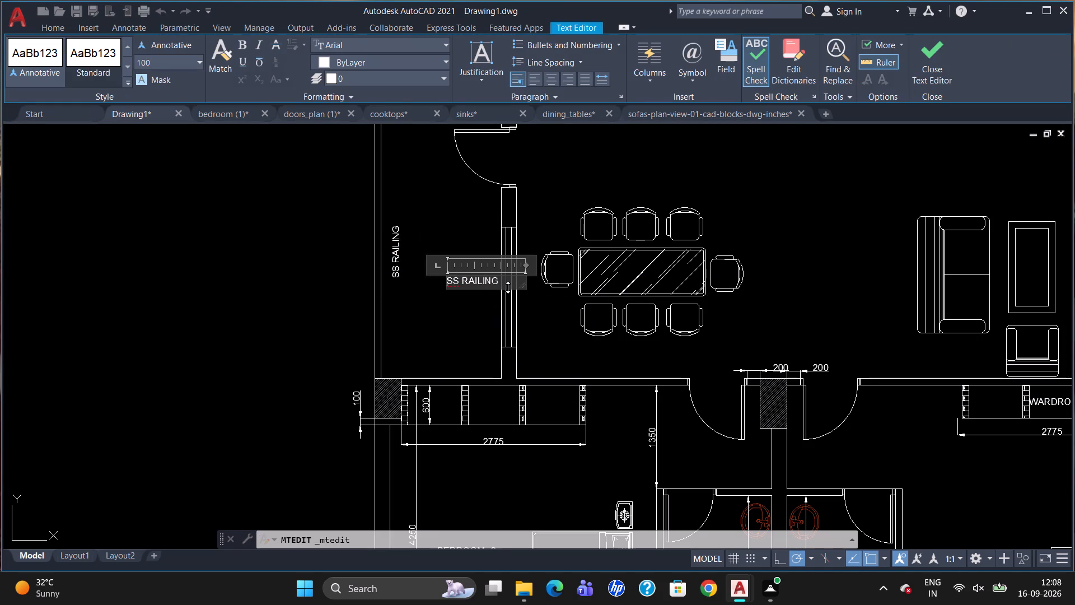
click(508, 282)
key(BackSpace)
key(BackSpace)
key(BackSpace)
key(BackSpace)
key(BackSpace)
key(BackSpace)
key(BackSpace)
key(BackSpace)
key(BackSpace)
key(BackSpace)
key(BackSpace)
key(BackSpace)
key(BackSpace)
key(BackSpace)
key(BackSpace)
key(BackSpace)
key(BackSpace)
key(BackSpace)
key(BackSpace)
key(BackSpace)
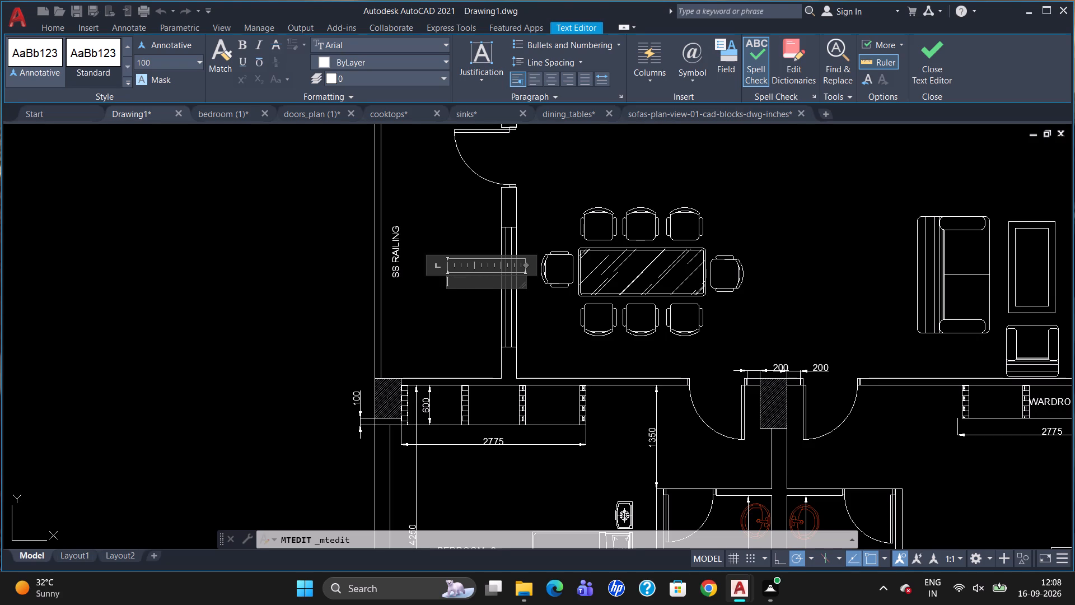
text(1800)
key(space)
key(w)
text(IDE BALCONY)
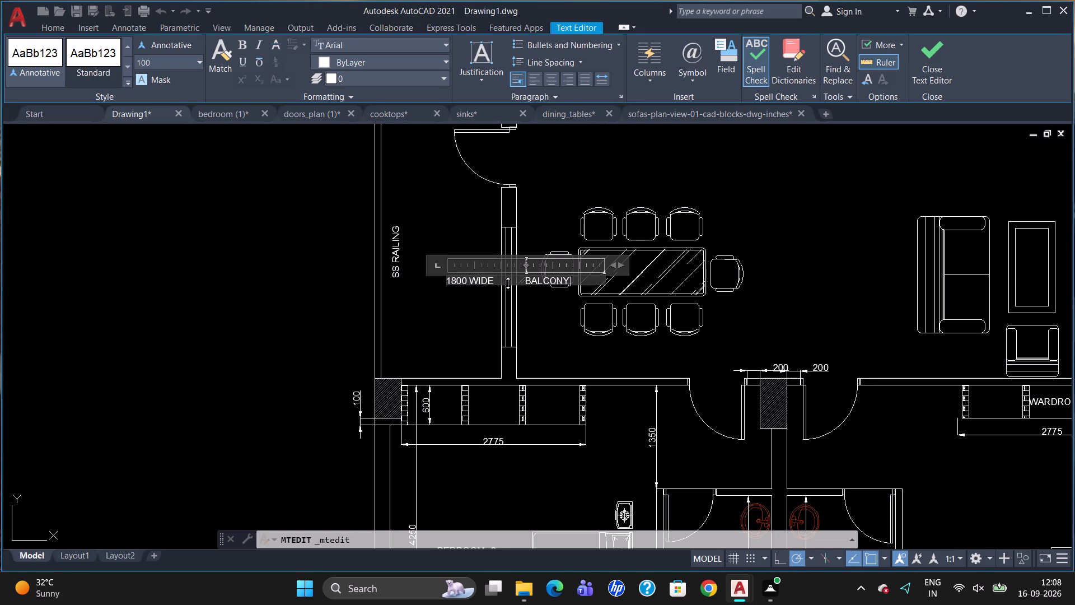
drag(527, 263, 525, 264)
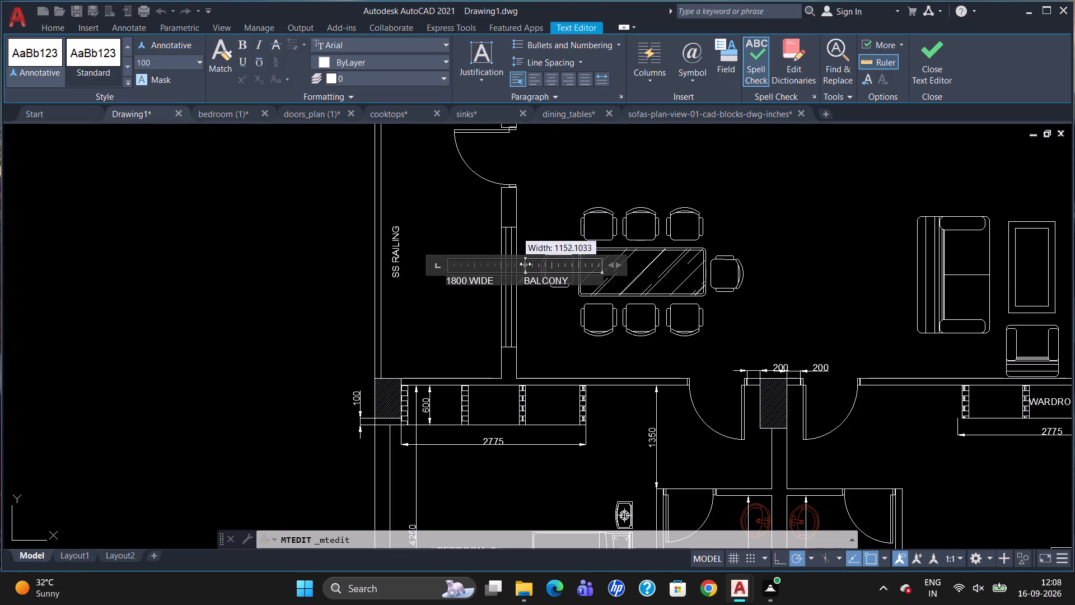
drag(525, 264, 501, 269)
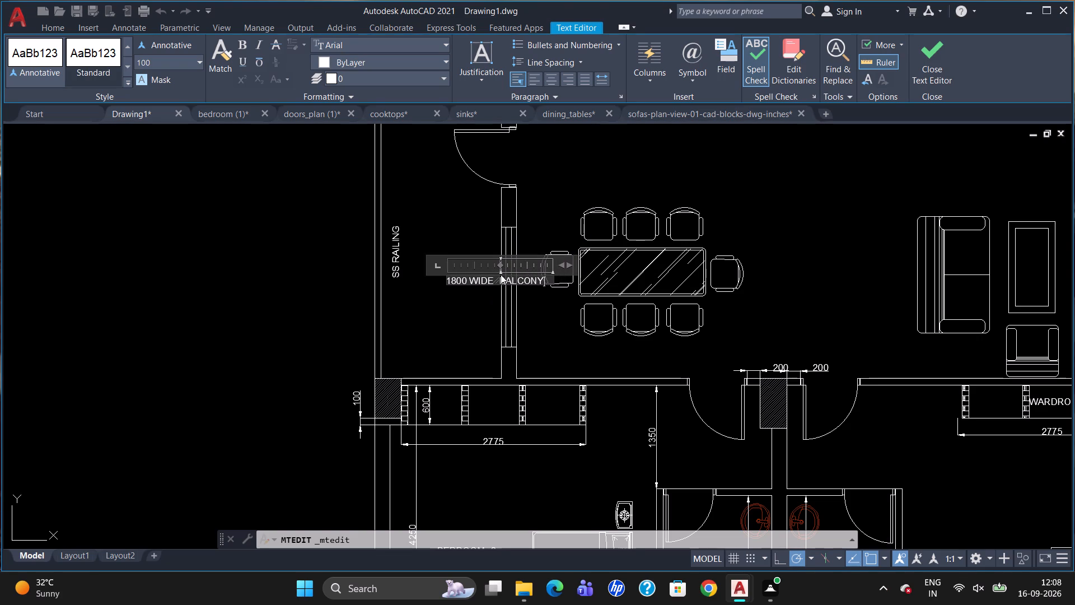
click(500, 266)
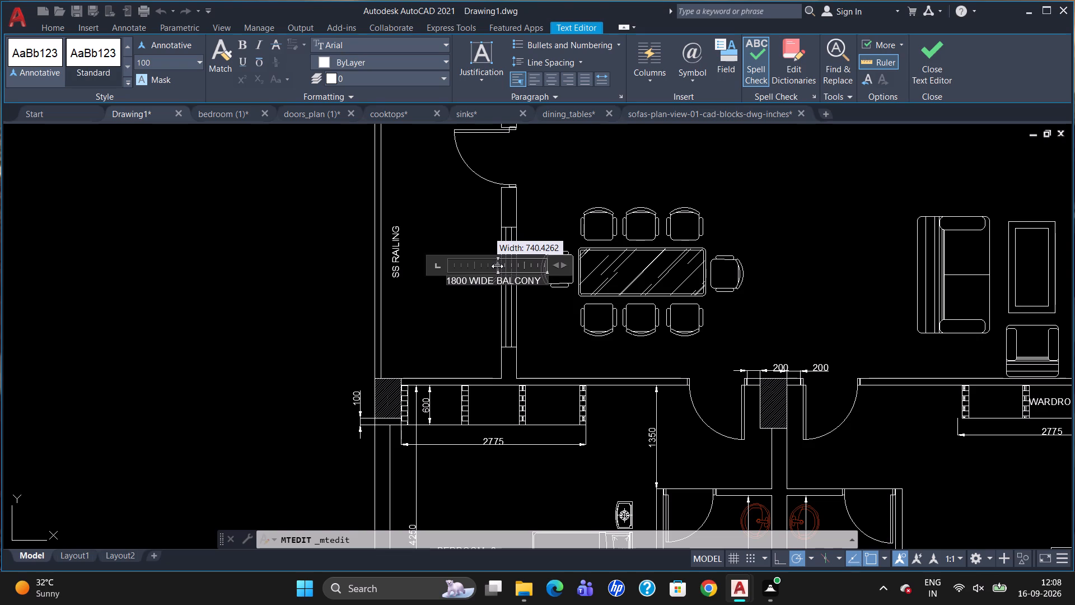
click(470, 315)
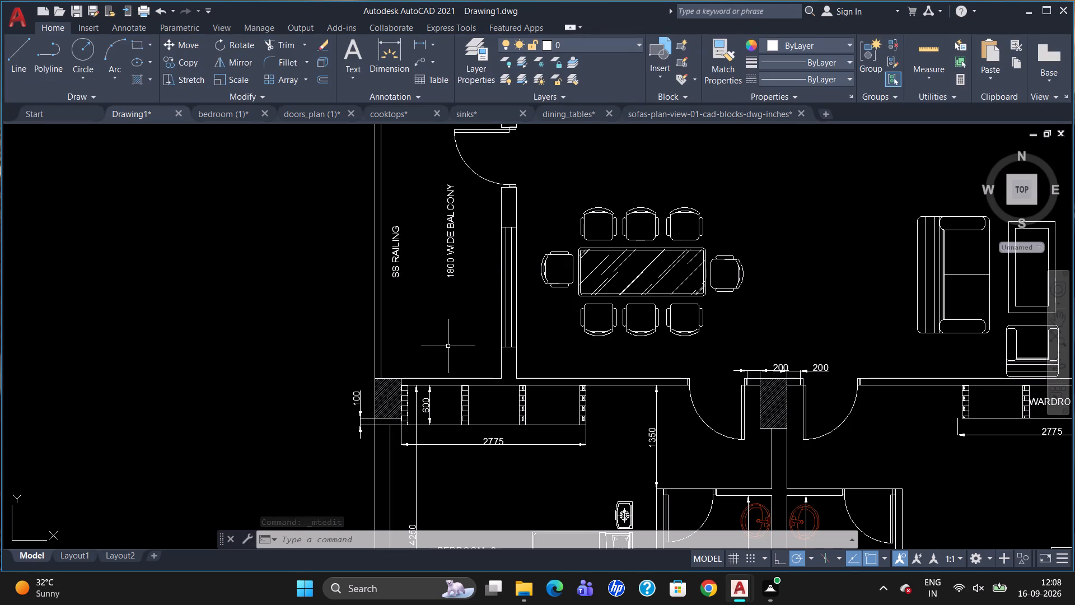
Add a horizontal linear dimension across the side balcony's clear width, just above the wall with BEDROOM -2.
key(s)
key(BackSpace)
key(d)
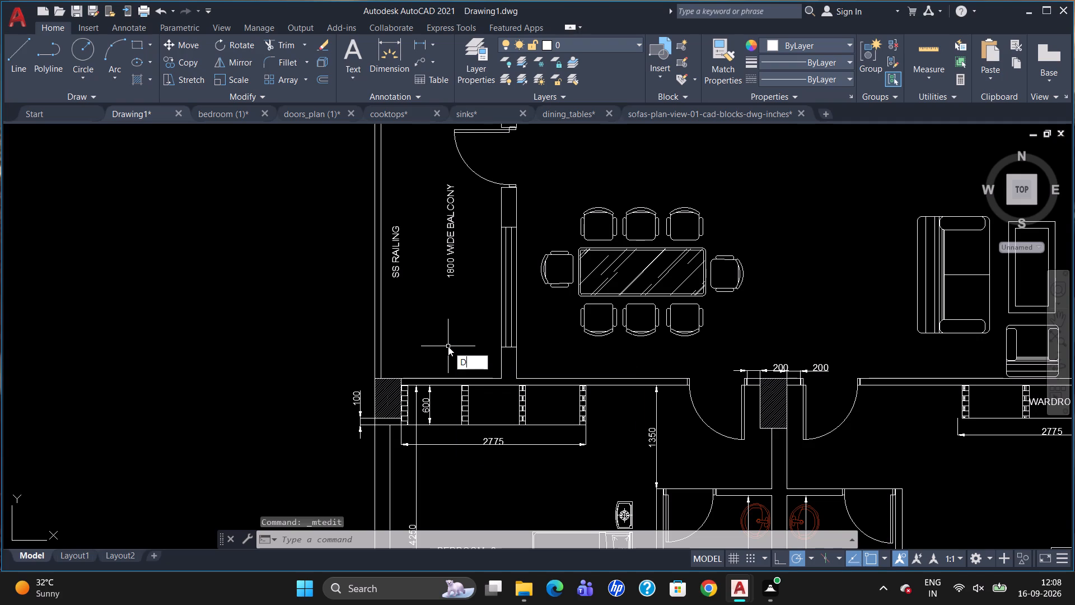
text(LI)
key(Return)
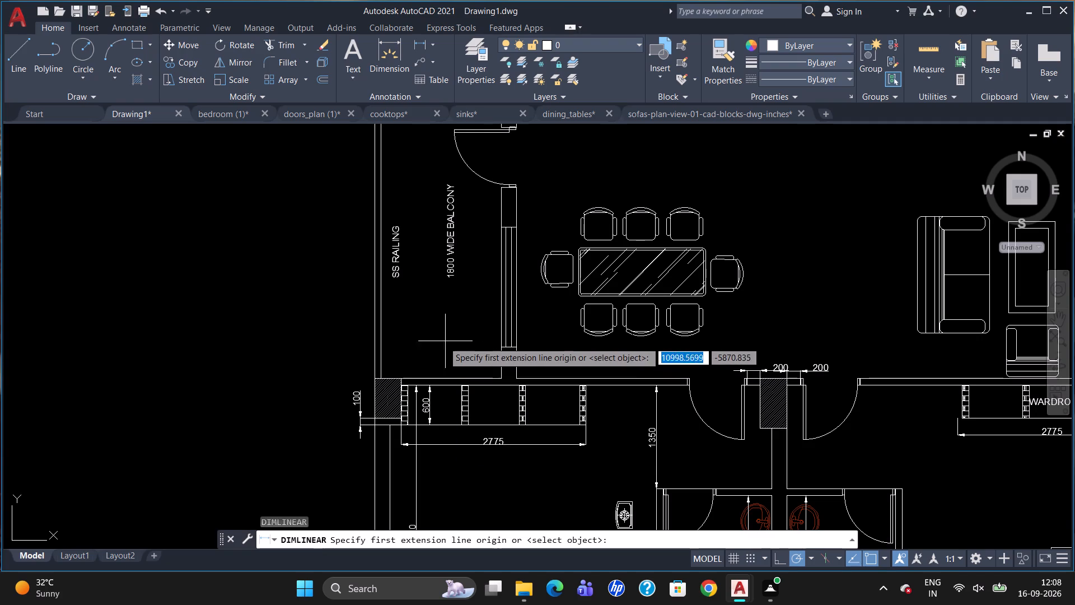
click(382, 359)
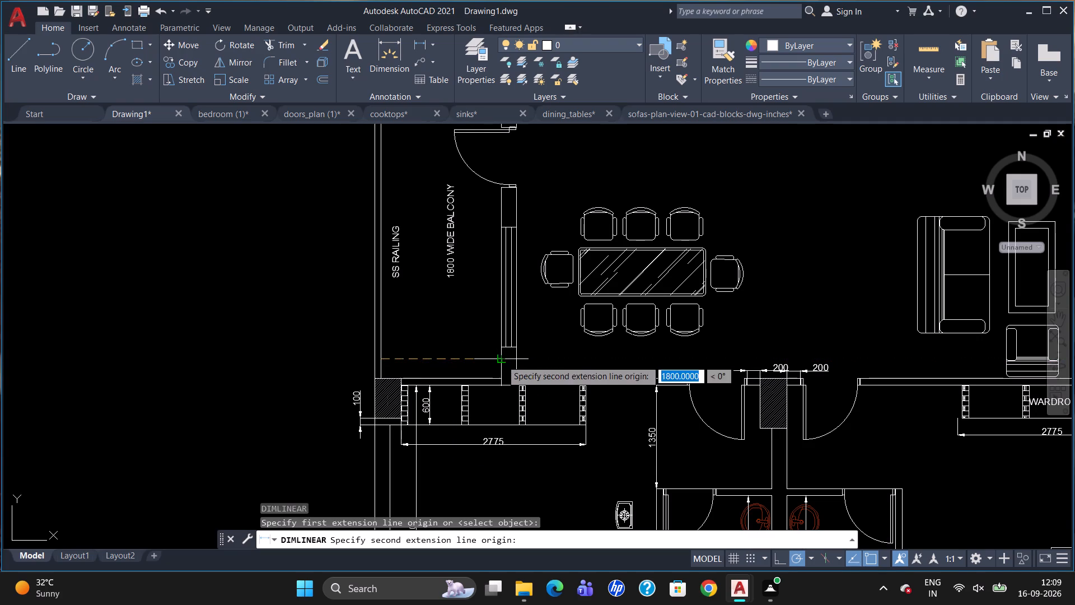
click(502, 360)
click(498, 348)
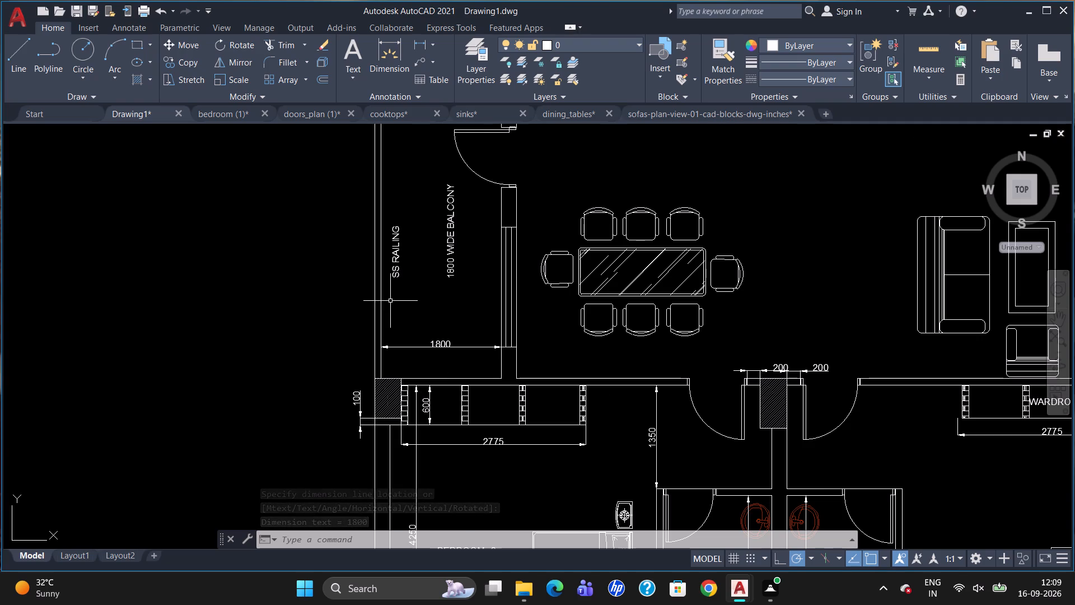
Add a vertical linear dimension to the wall piece between the balcony door and the window, on the dining side.
scroll(390, 301, down, 1)
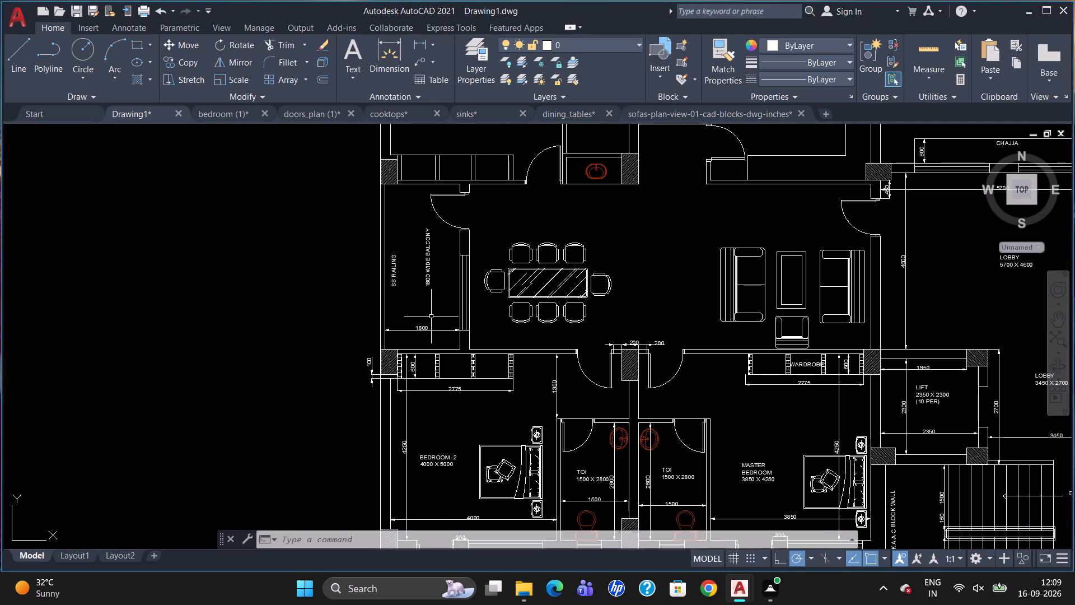
scroll(483, 286, down, 1)
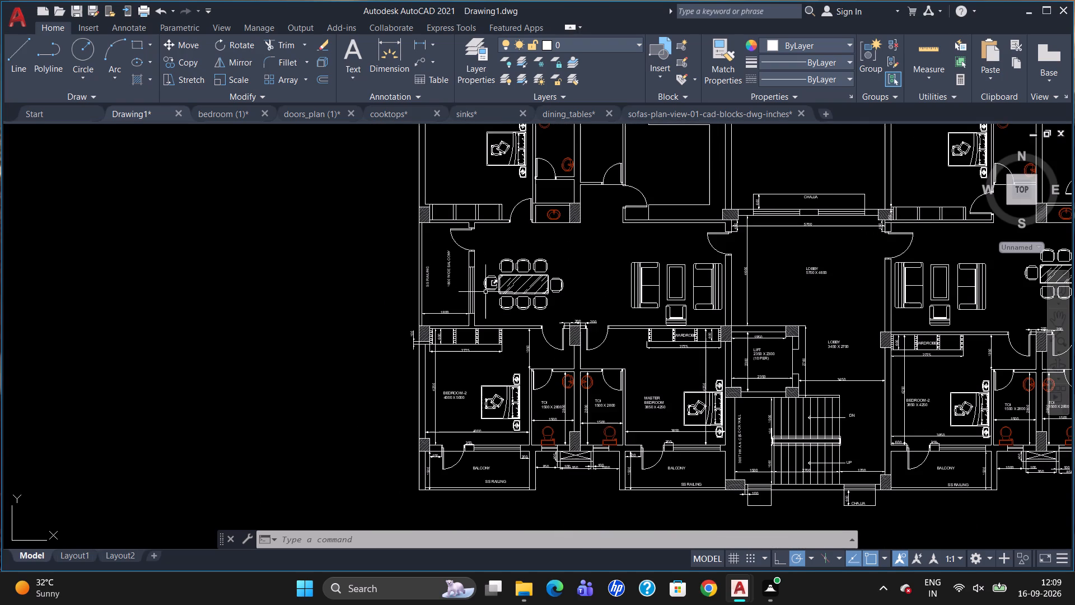
scroll(493, 249, up, 1)
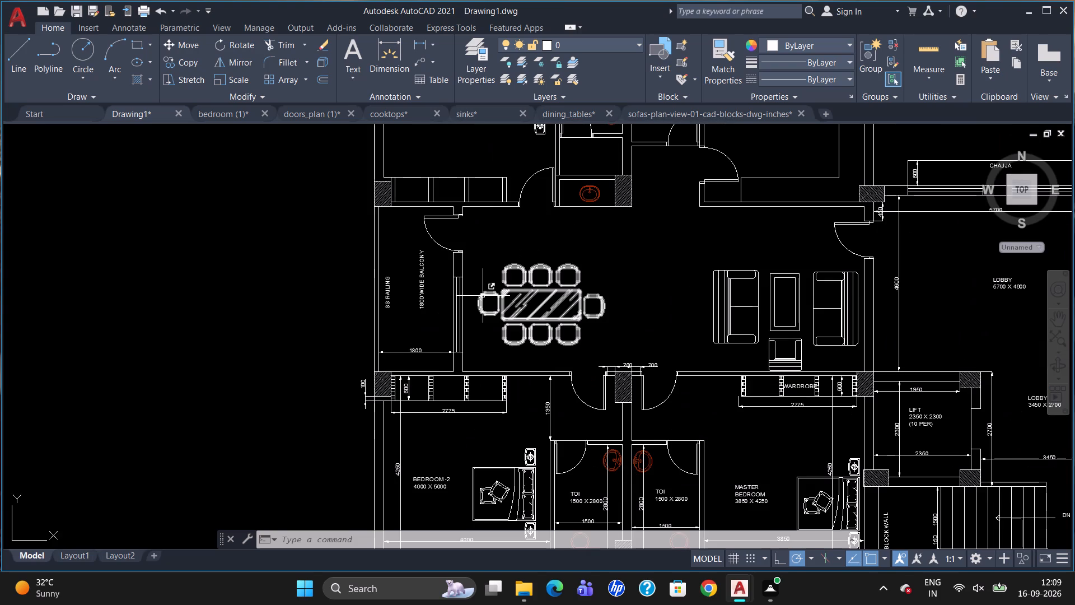
text(DLI)
key(Return)
scroll(466, 269, up, 3)
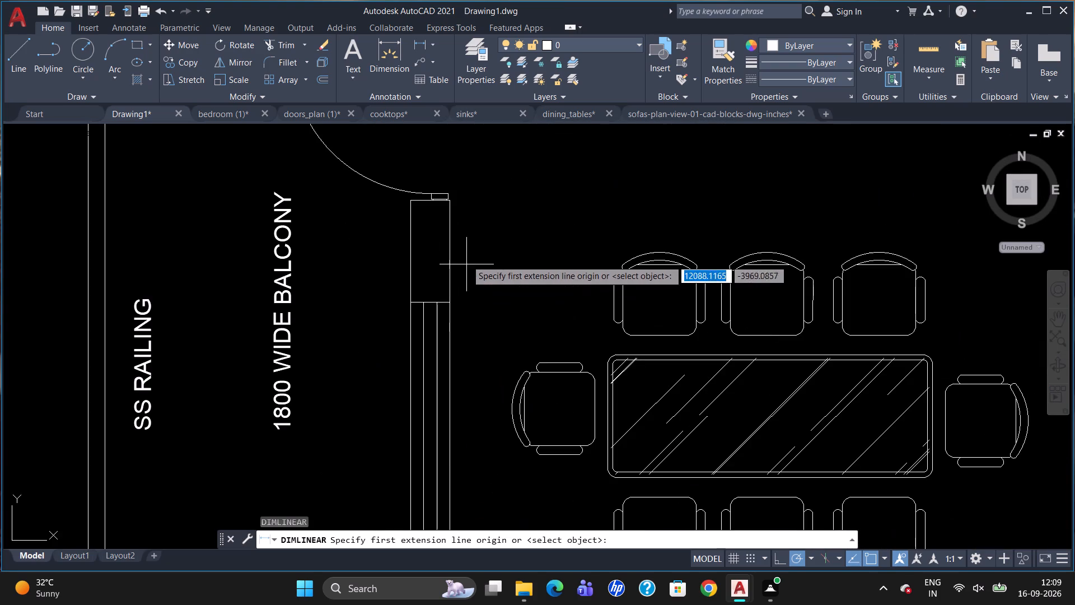
click(453, 203)
click(450, 304)
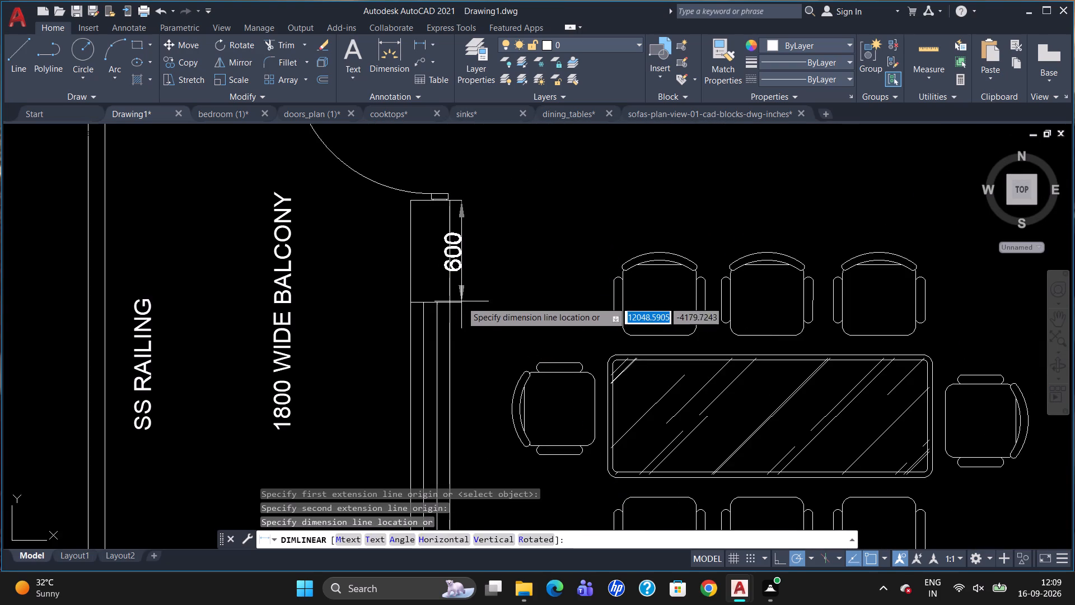
click(476, 300)
Add a vertical linear dimension to the short wall stub above the balcony door, on the dining side.
scroll(448, 305, down, 2)
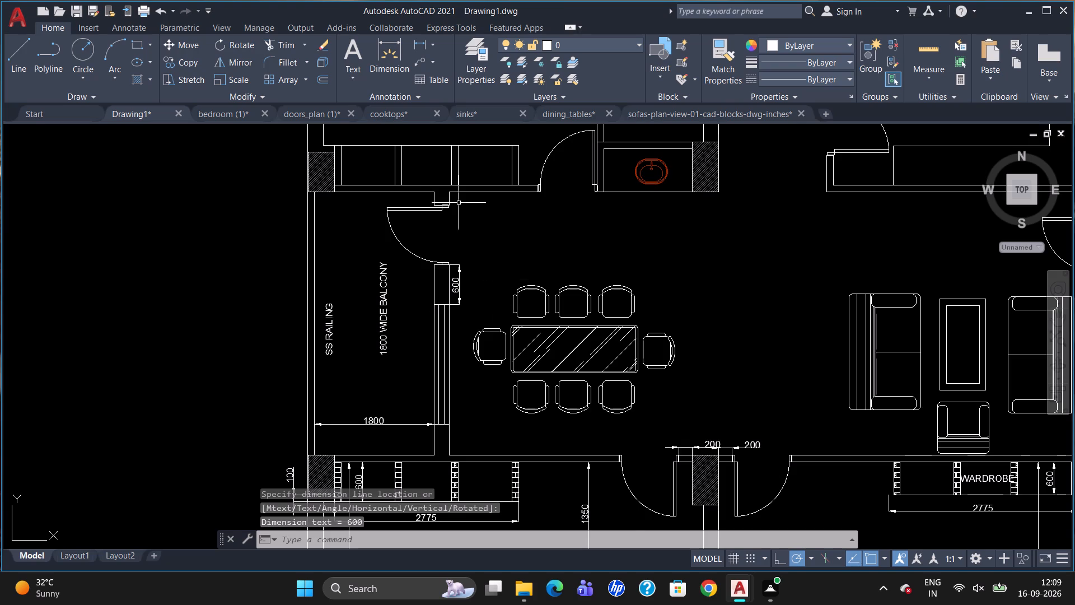
scroll(451, 183, up, 2)
key(space)
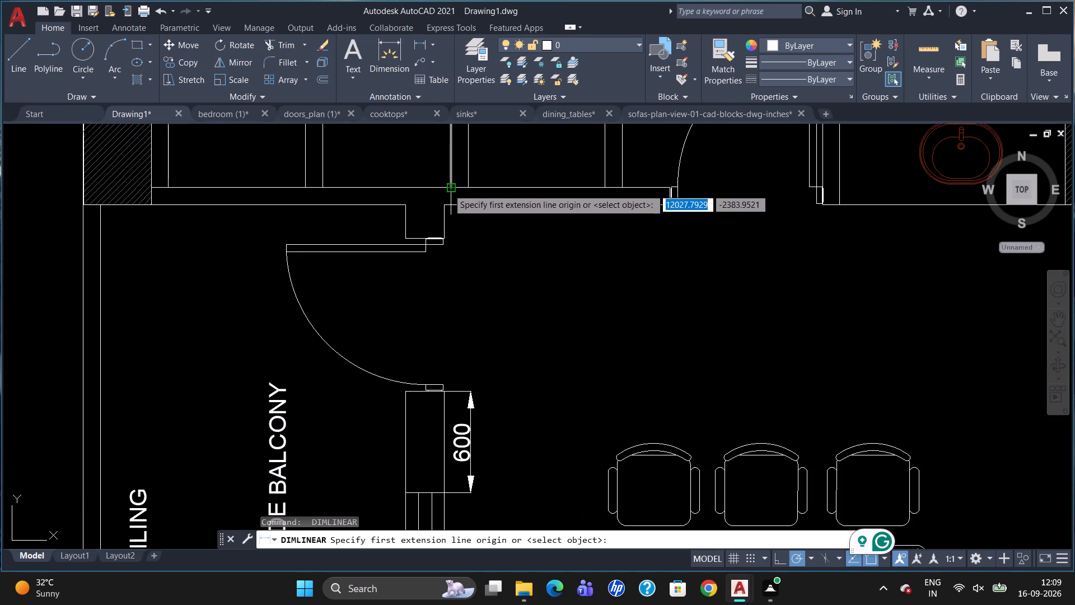
click(445, 201)
scroll(455, 244, up, 2)
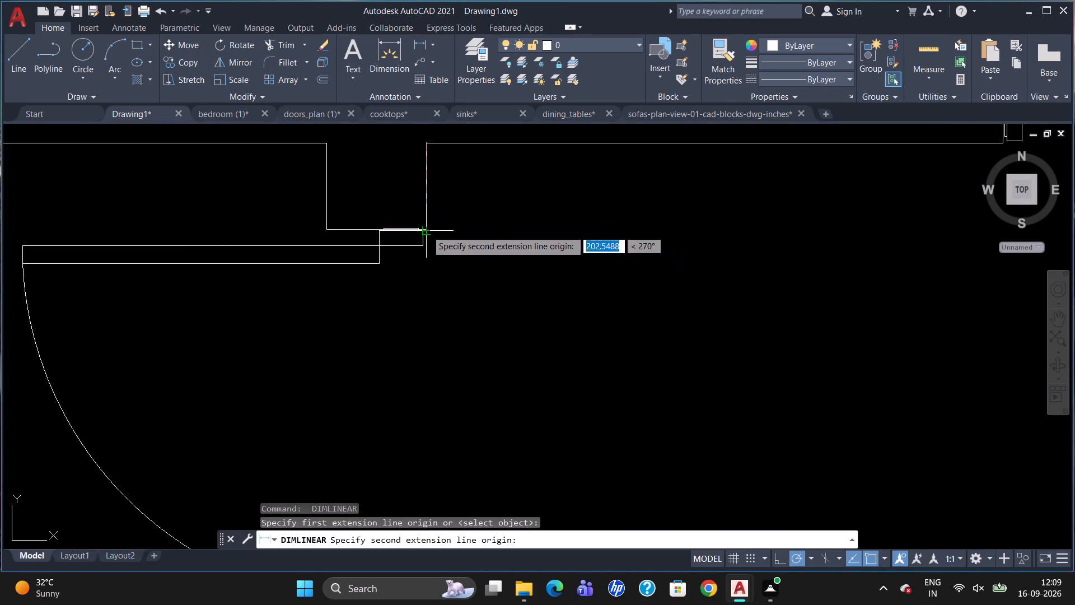
click(427, 230)
click(454, 230)
scroll(501, 194, down, 1)
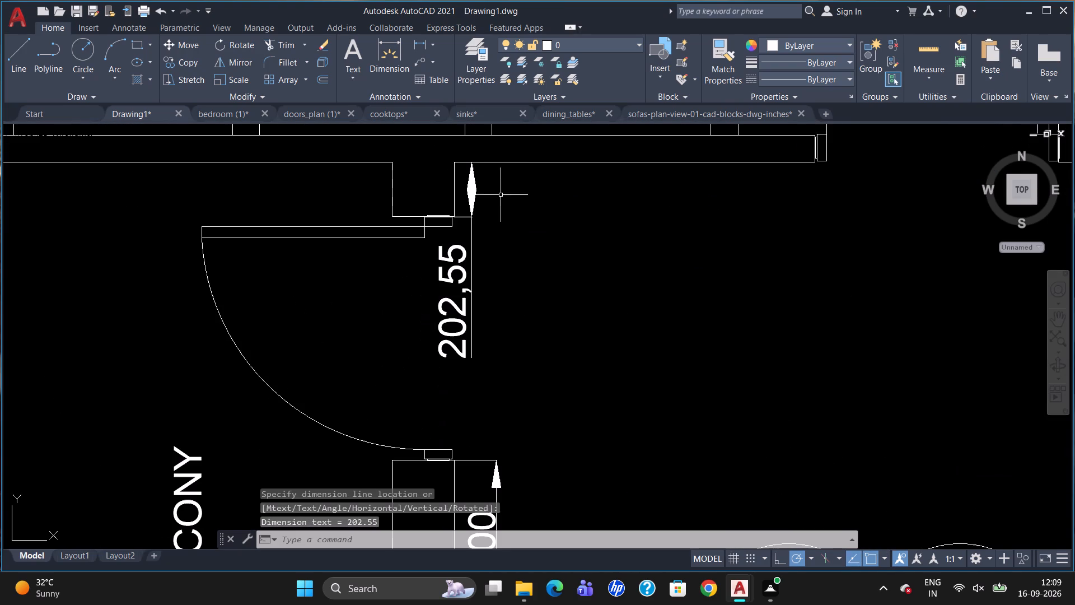
Override the short wall stub's dimension text with 200.
double_click(460, 268)
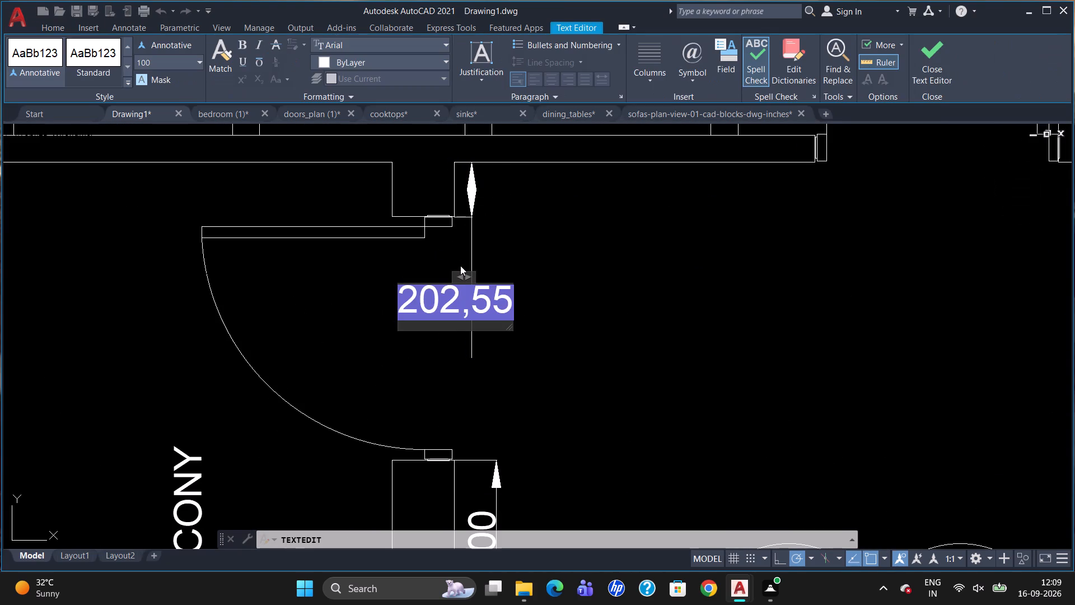
key(Delete)
text(200)
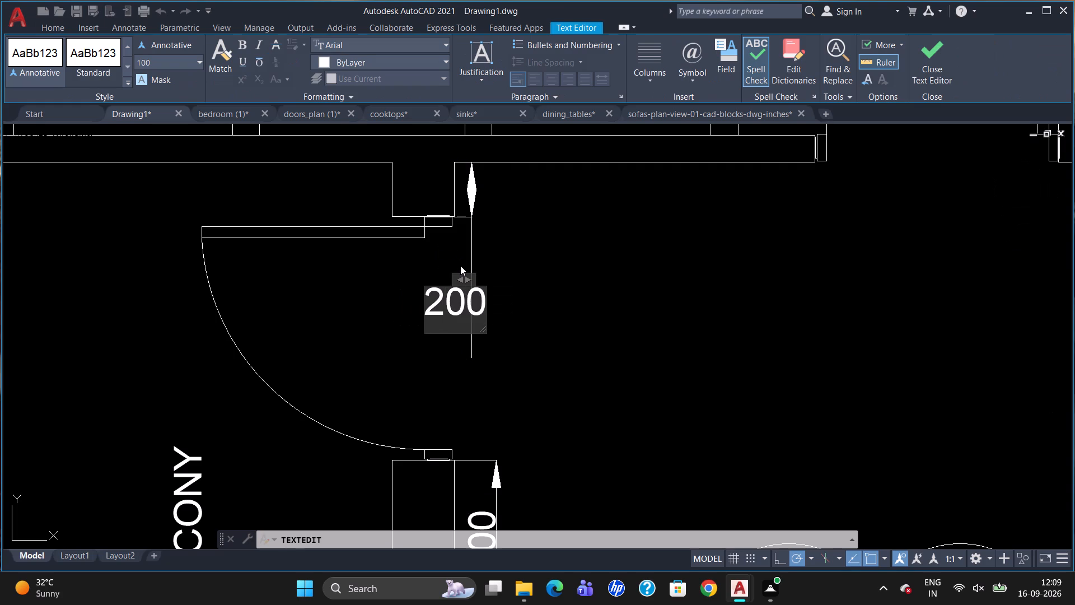
click(638, 283)
click(638, 282)
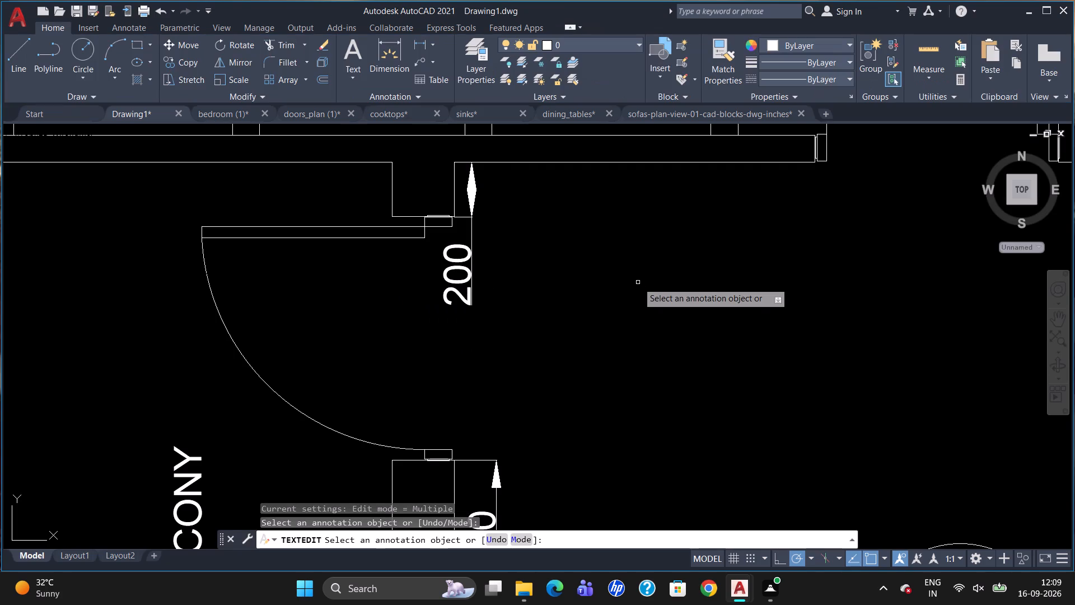
key(Escape)
scroll(586, 233, down, 2)
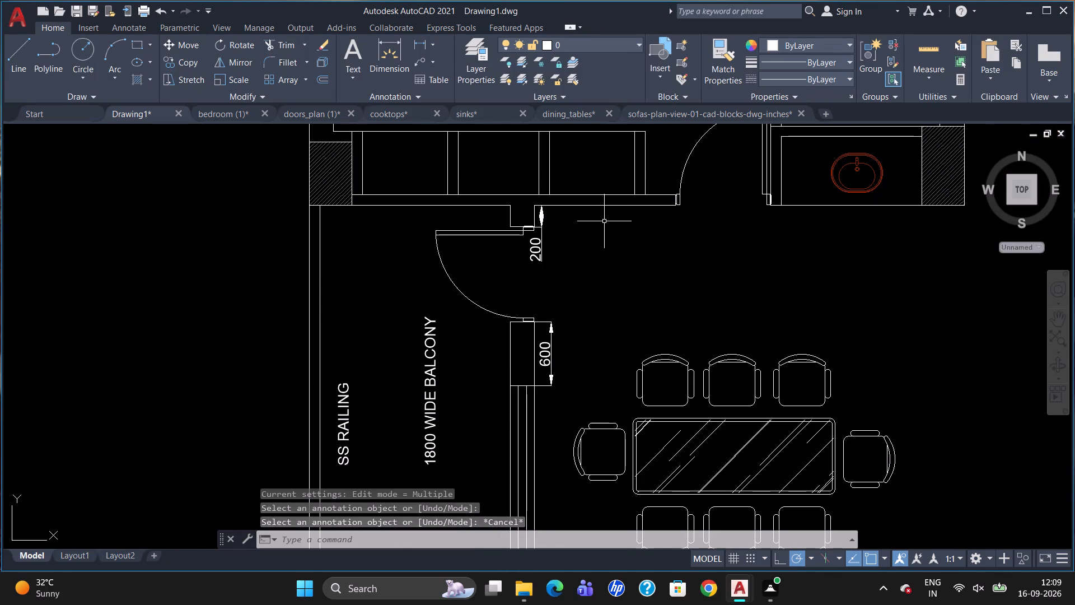
Add a vertical linear dimension across the dining area between its two long walls, beside the dining table.
scroll(602, 197, down, 1)
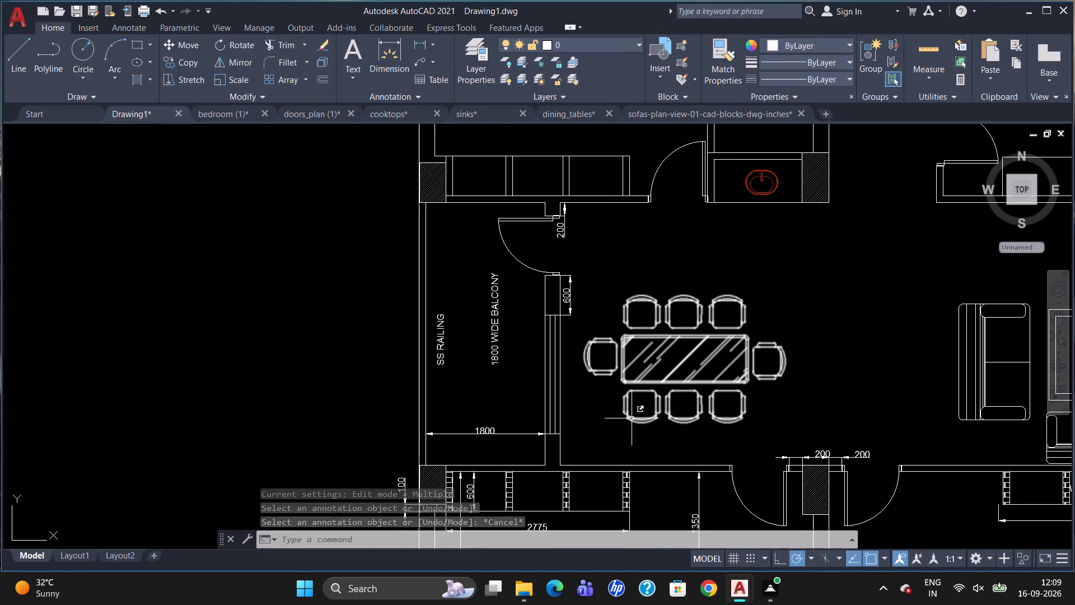
text(DLI)
key(Return)
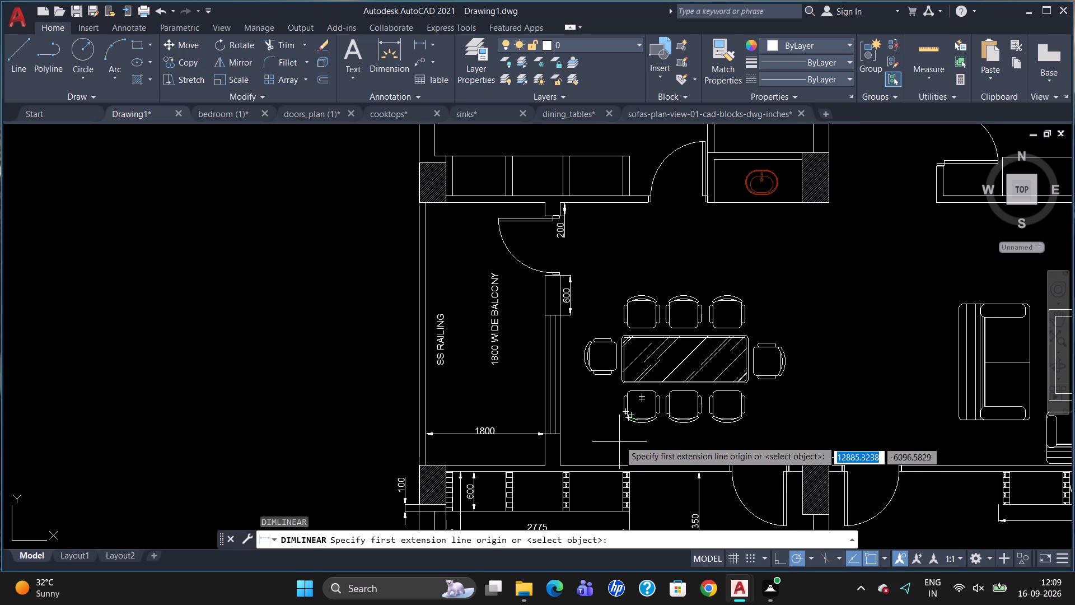
click(609, 460)
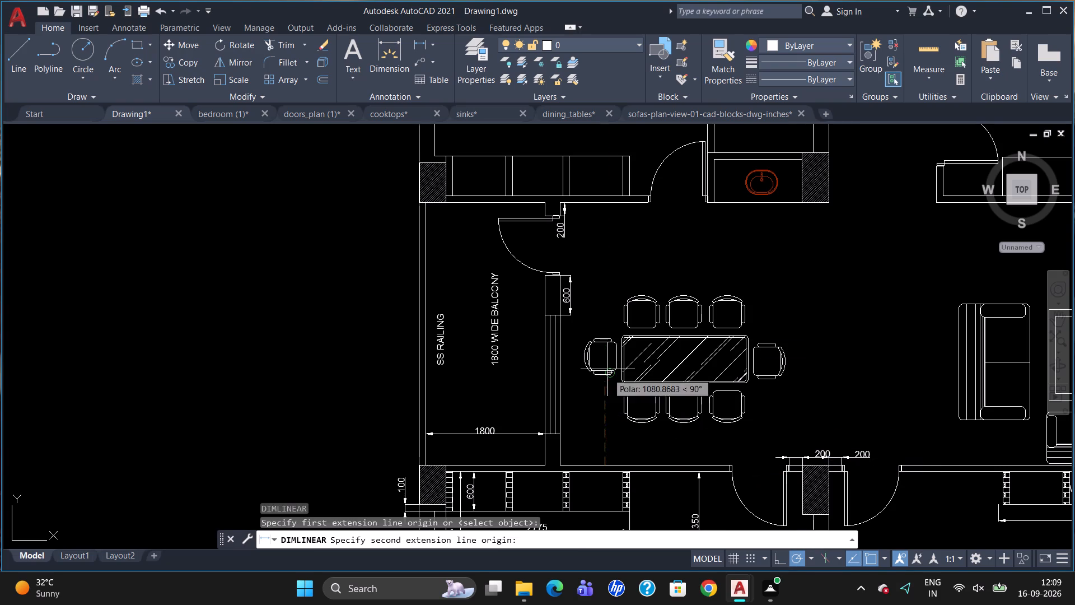
click(605, 203)
click(609, 203)
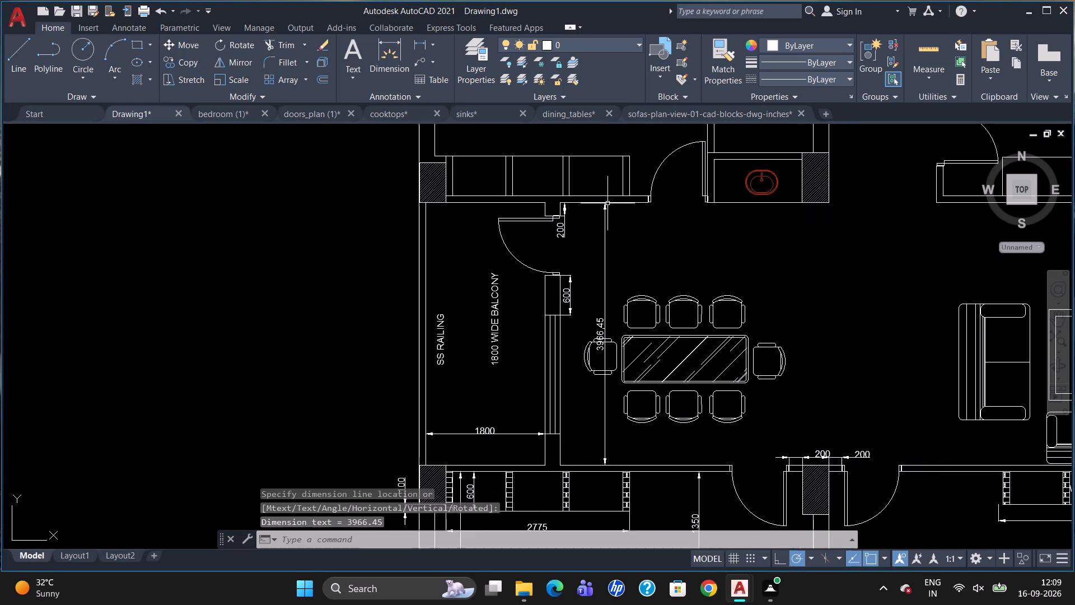
Override the dining area's vertical dimension text with 4200.
scroll(614, 341, up, 3)
double_click(565, 308)
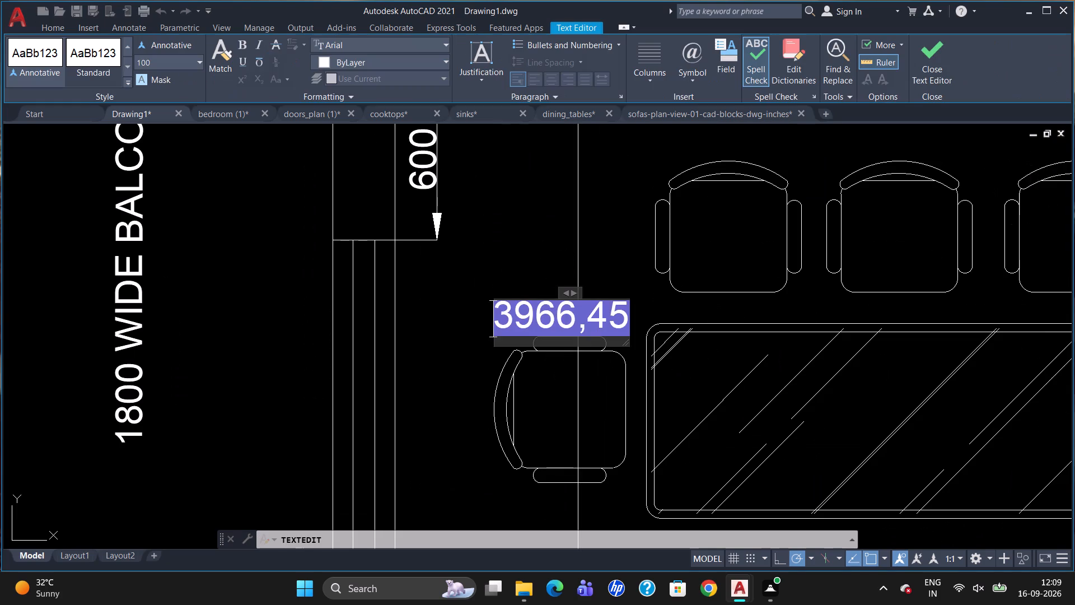
key(Delete)
text(4200)
click(546, 307)
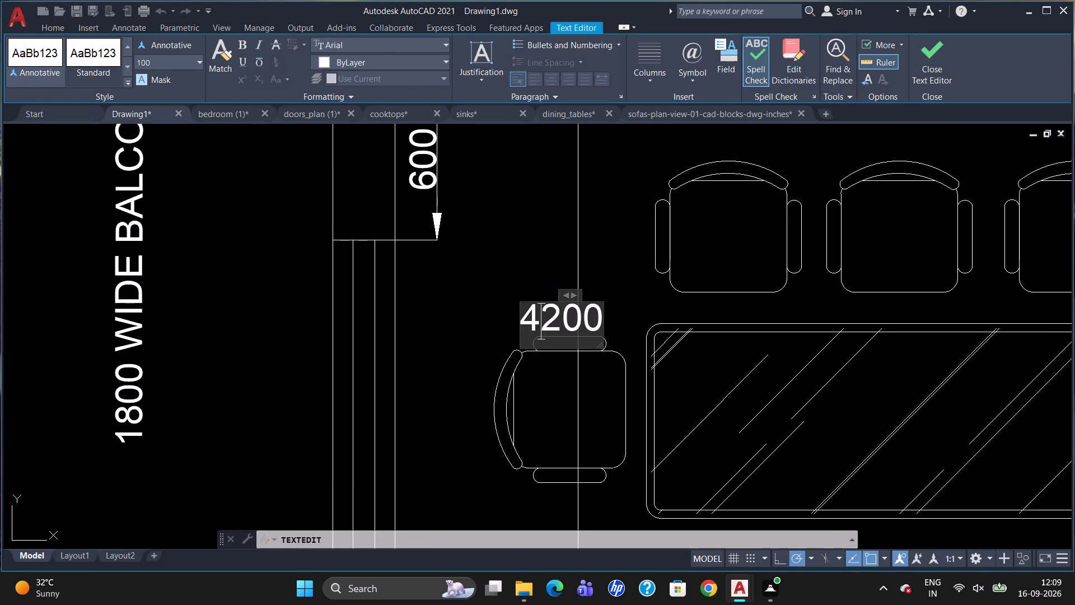
click(553, 266)
key(Escape)
Draw a 300 deep outline along the dining wall, from the bedroom door jamb to the balcony-side wall.
scroll(556, 174, down, 3)
scroll(587, 375, up, 1)
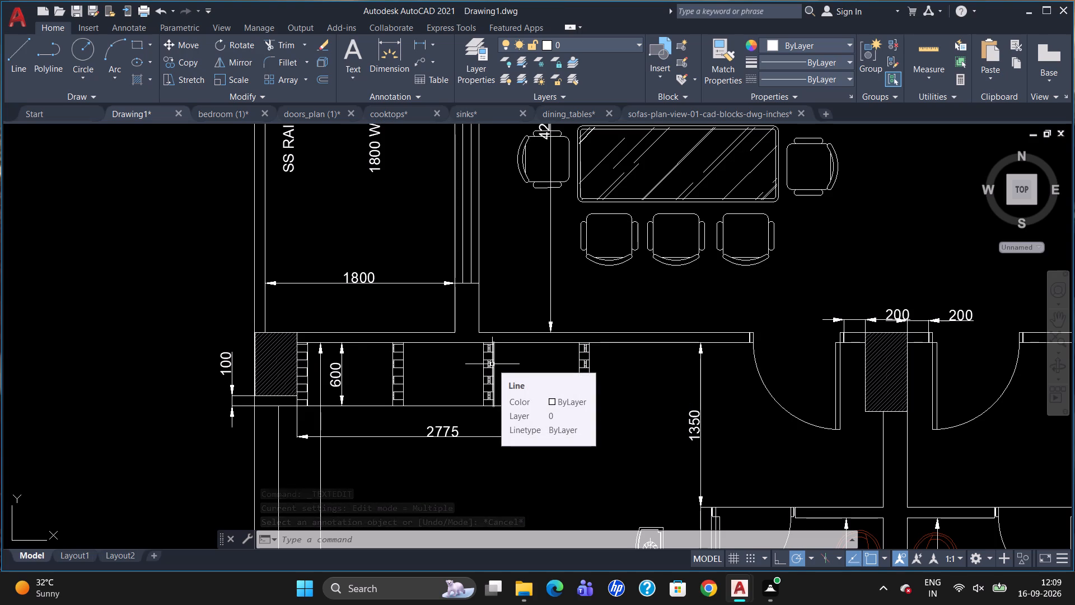
key(l)
key(Return)
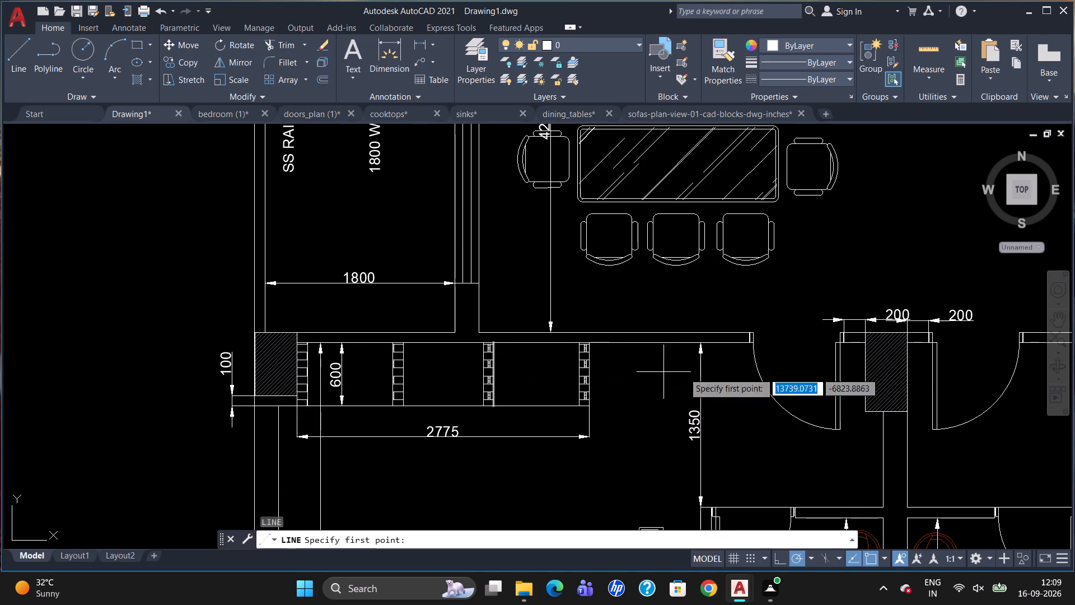
scroll(772, 314, up, 4)
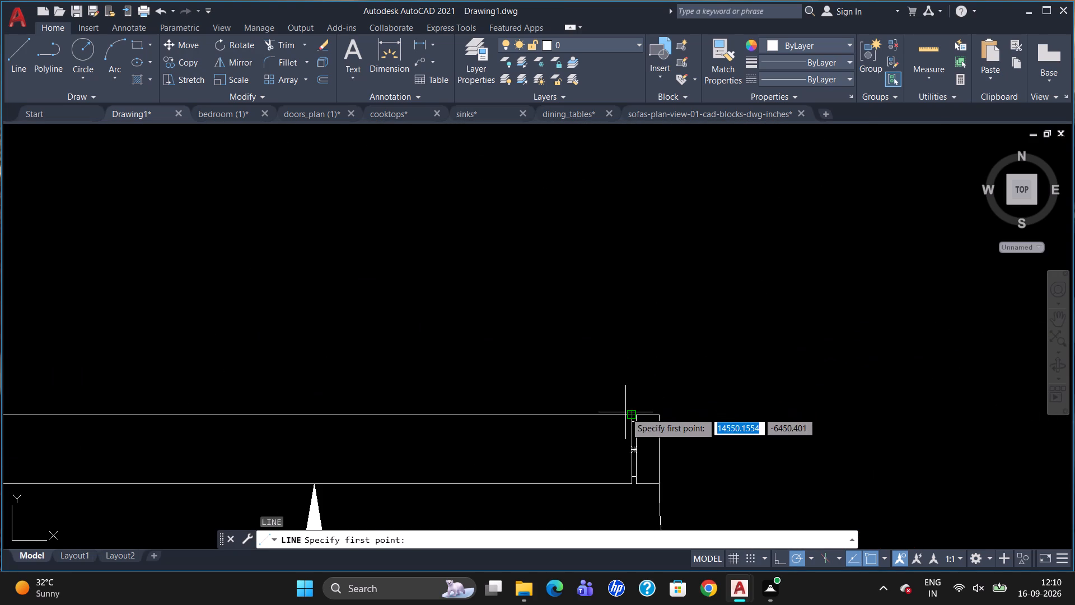
click(625, 411)
text(300)
key(Return)
scroll(512, 267, down, 4)
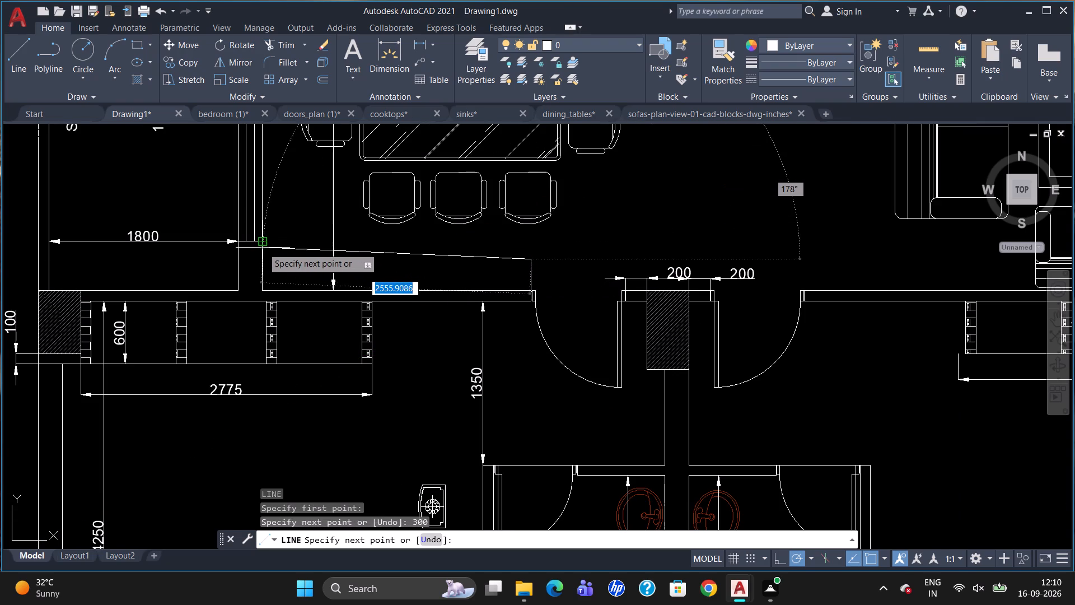
scroll(263, 252, up, 1)
click(261, 263)
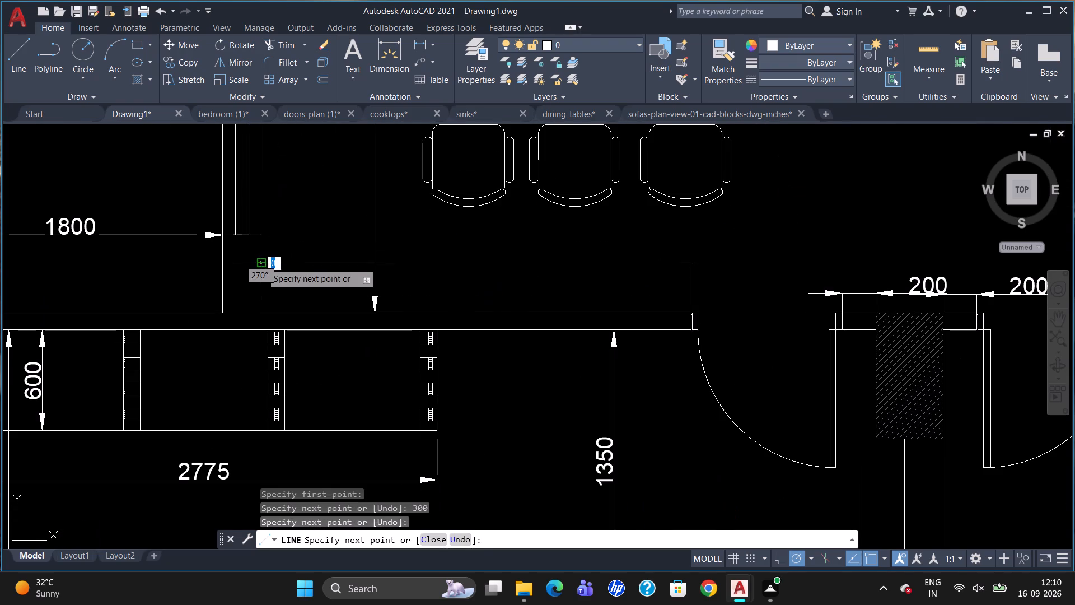
key(Escape)
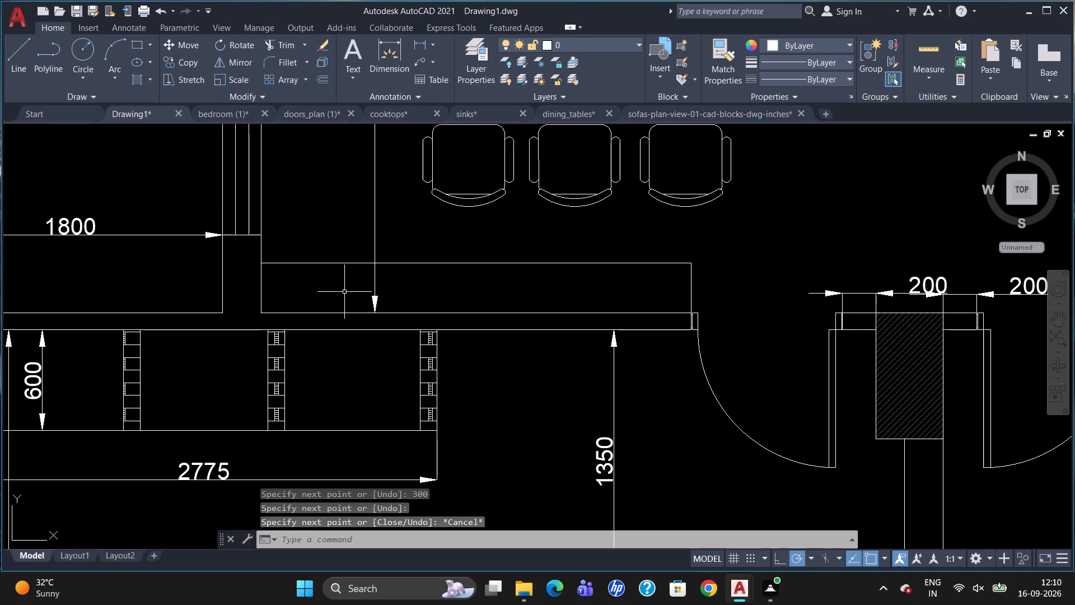
Offset the outline's door-side end line 100 inward.
key(o)
key(Return)
text(100)
key(Return)
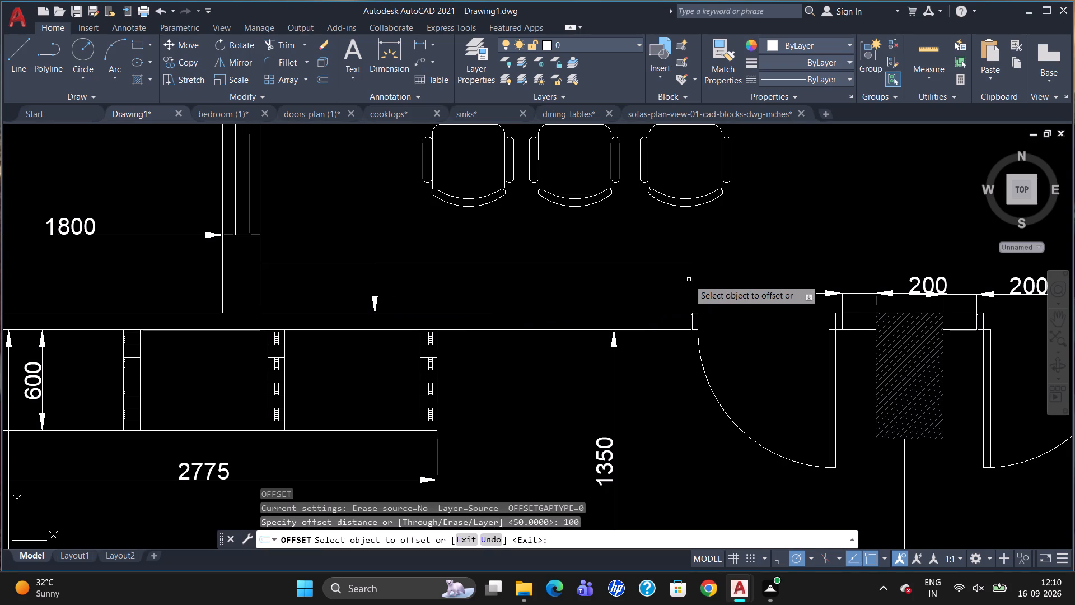
click(691, 278)
click(679, 285)
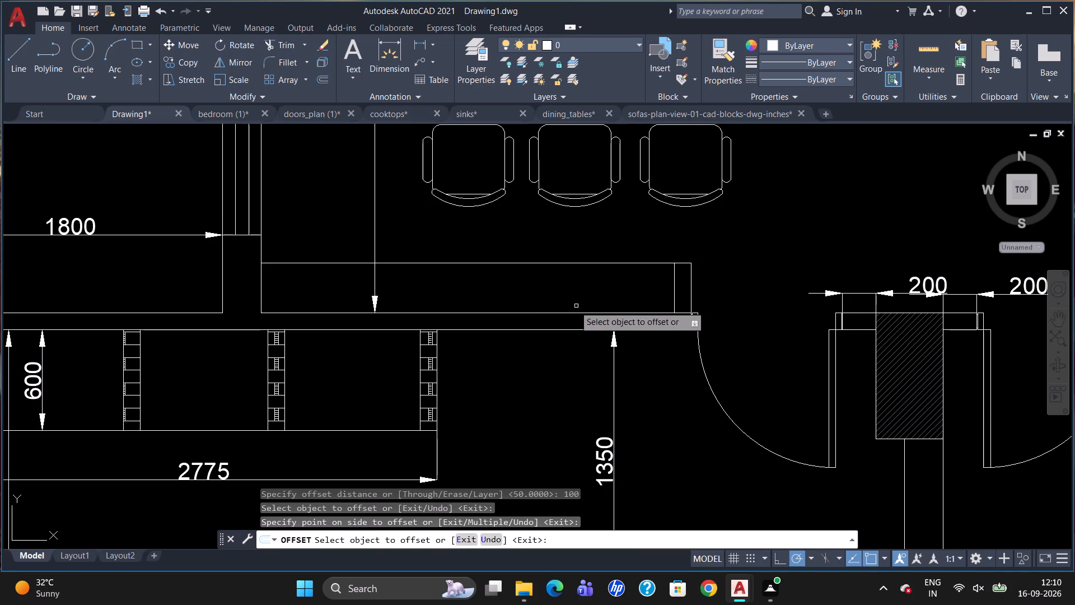
key(Escape)
Draw a matching end line across the outline, tracked 100 in from the balcony-side wall.
key(l)
key(Return)
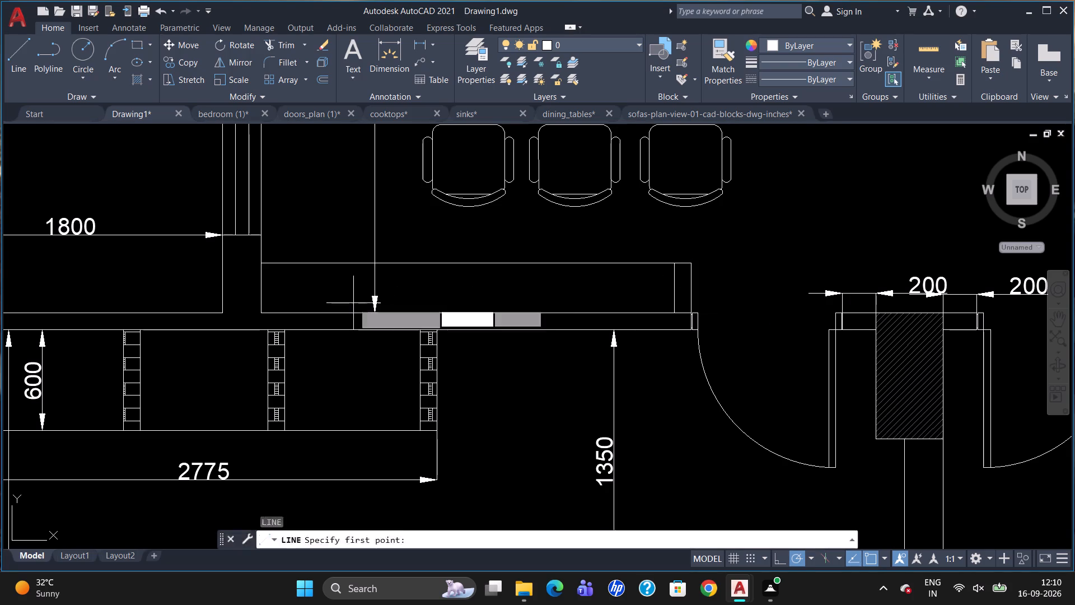
text(TK)
key(Return)
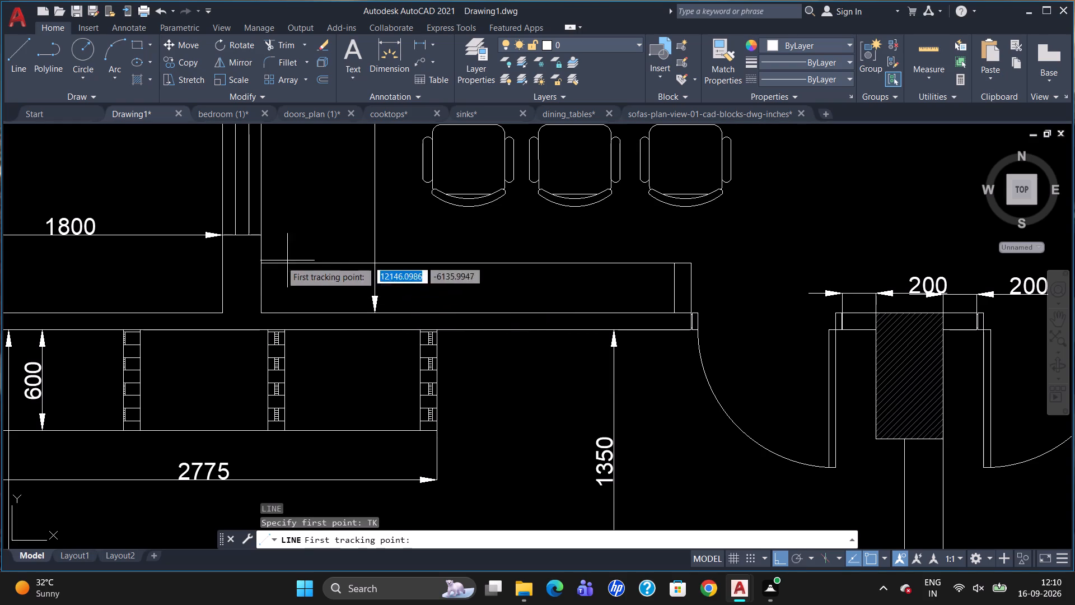
click(259, 263)
text(100)
key(Return)
key(Return)
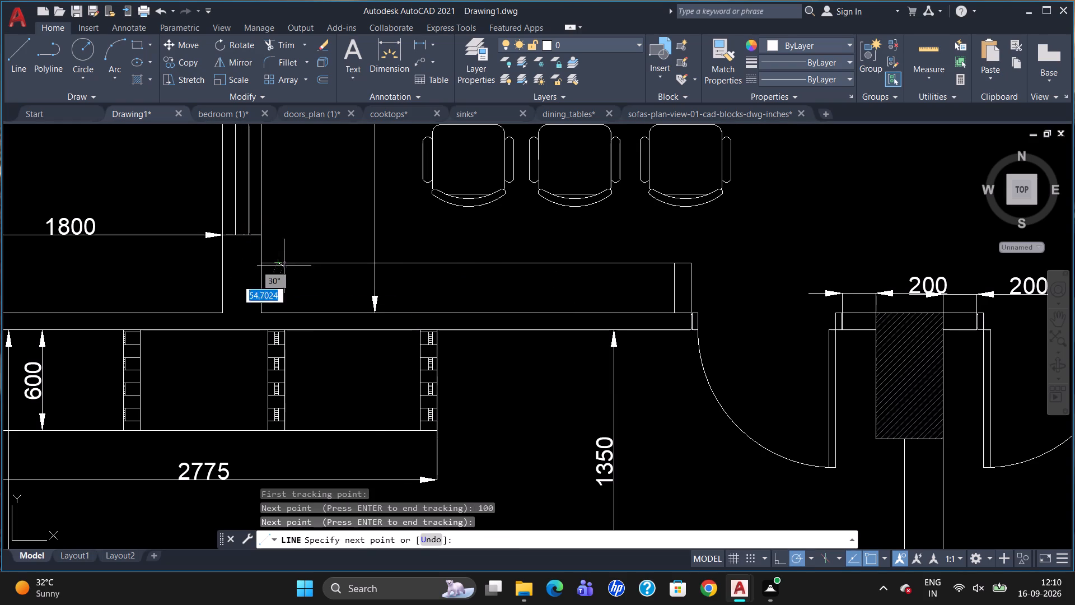
click(278, 310)
key(Escape)
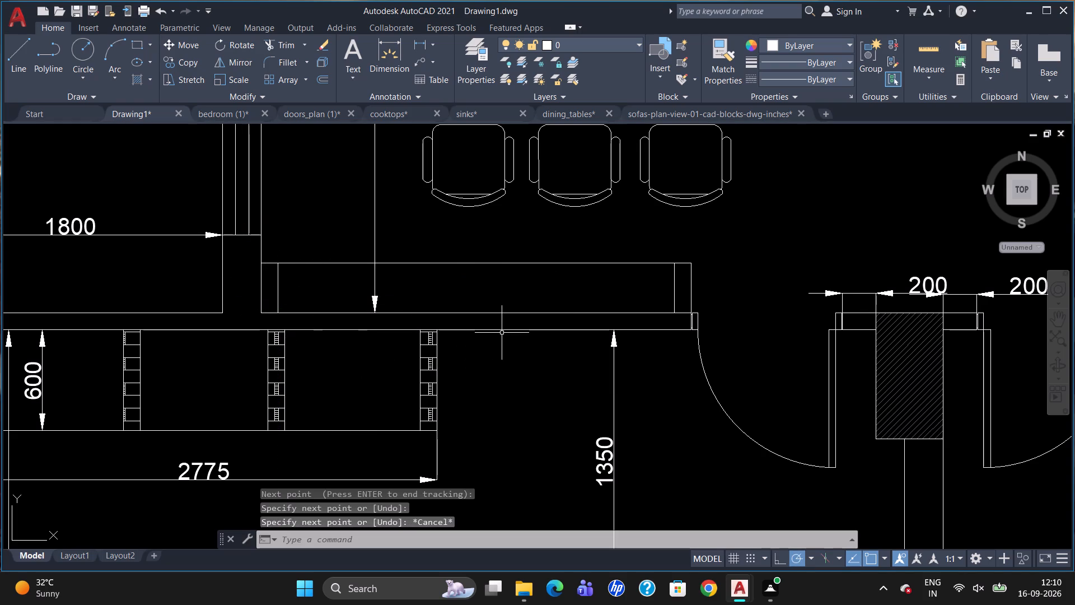
Break the outline's long front line at both inner end lines.
text(BR)
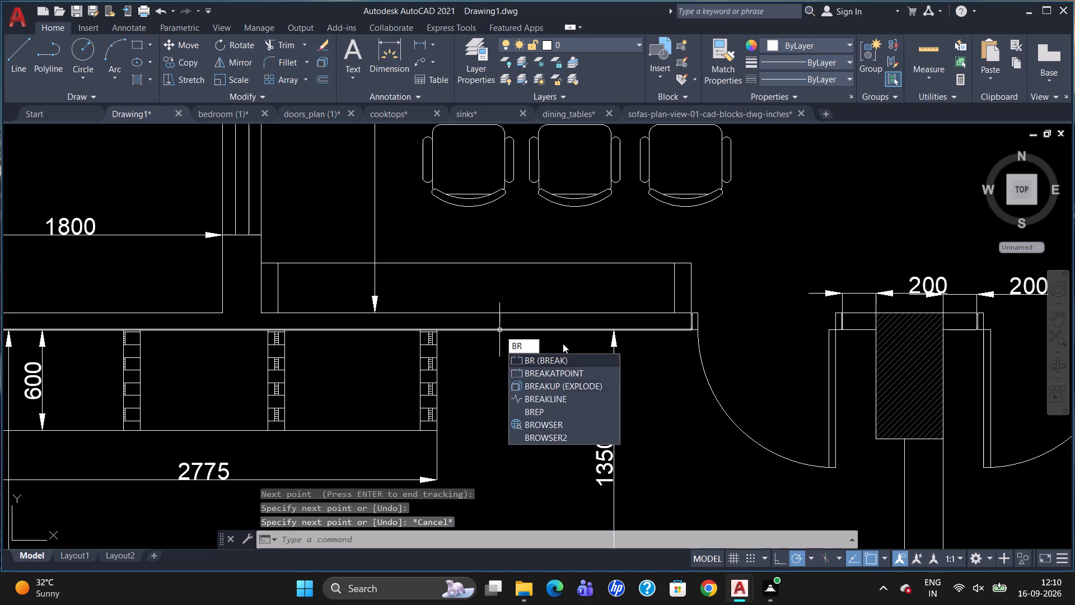
click(561, 374)
click(553, 261)
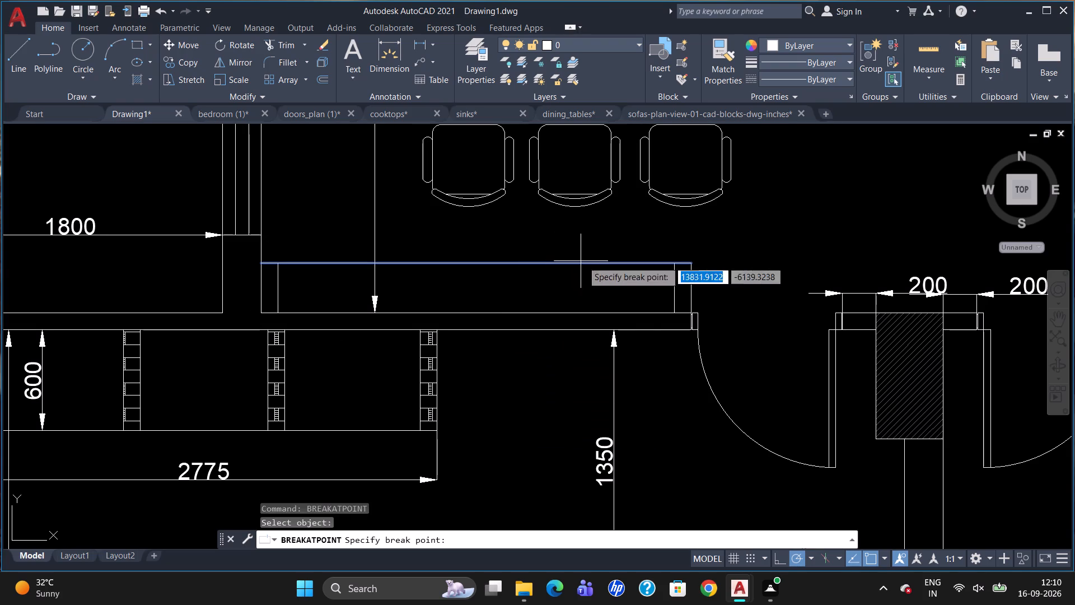
click(675, 266)
text(BR)
click(643, 352)
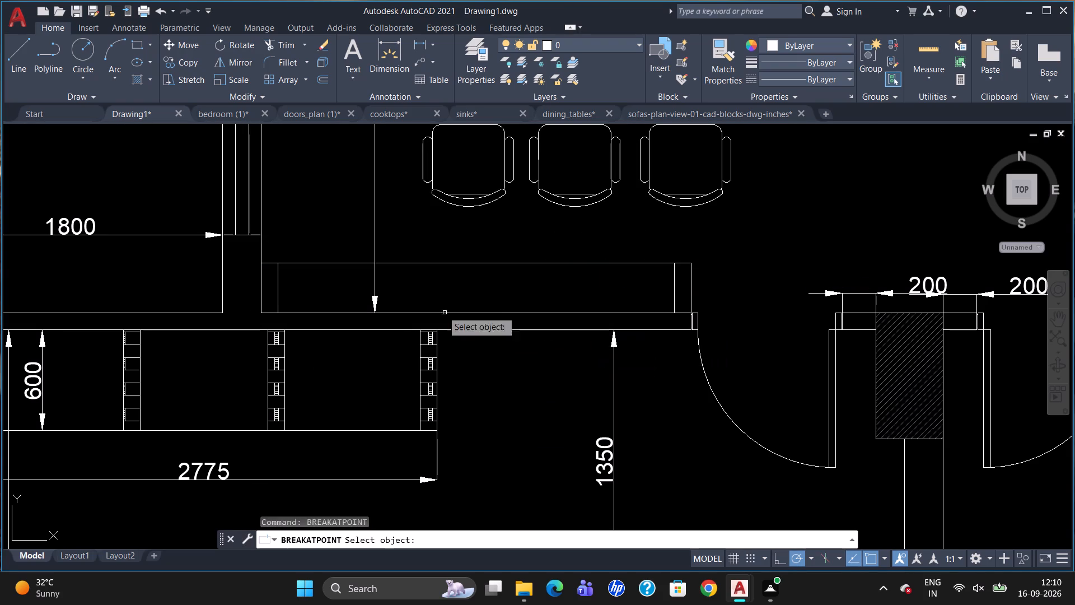
click(328, 264)
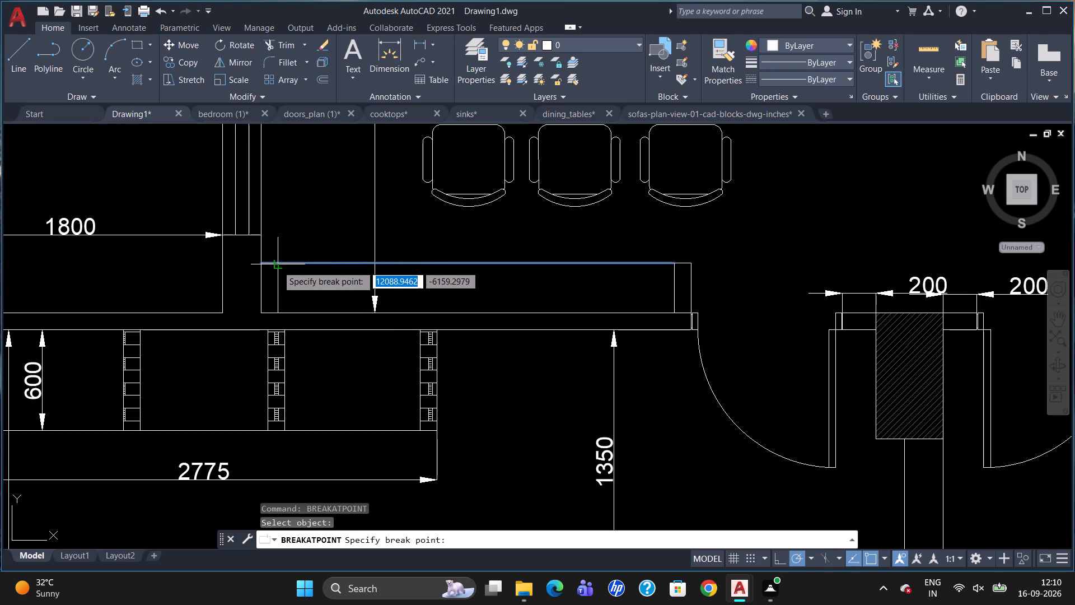
click(277, 264)
Divide the middle section of the front line into 3 segments.
text(DIV)
key(Return)
click(312, 263)
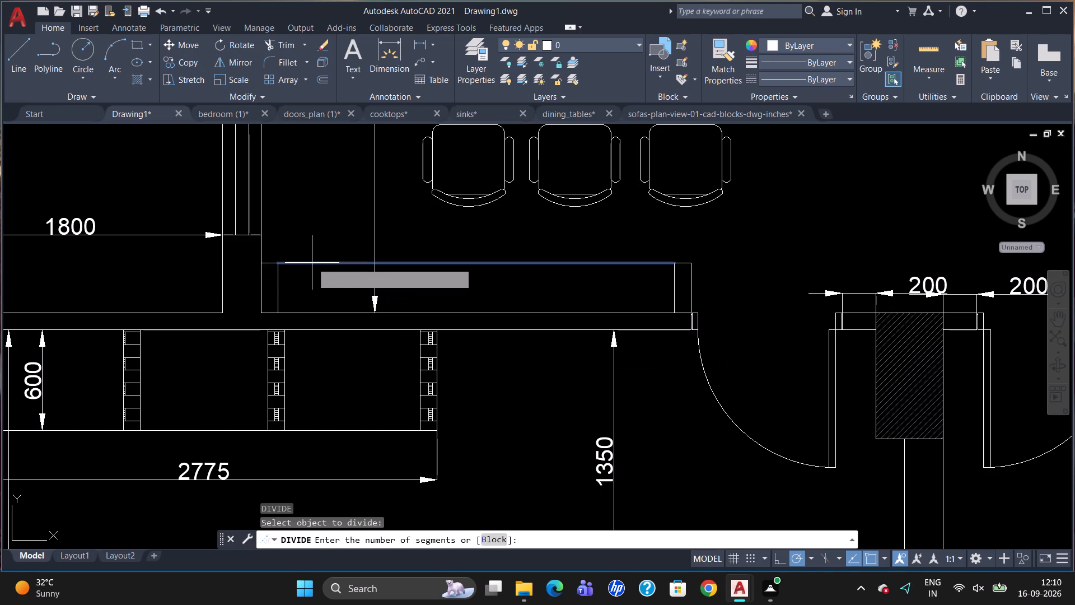
key(3)
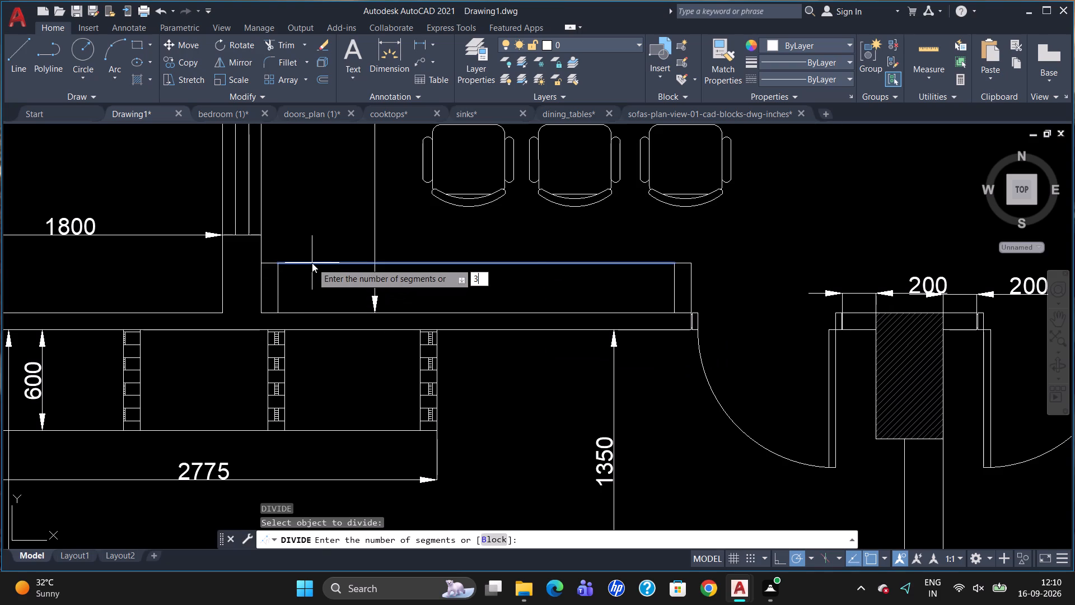
key(Return)
Draw a perpendicular line from each of the two division points to the wall.
key(l)
key(Return)
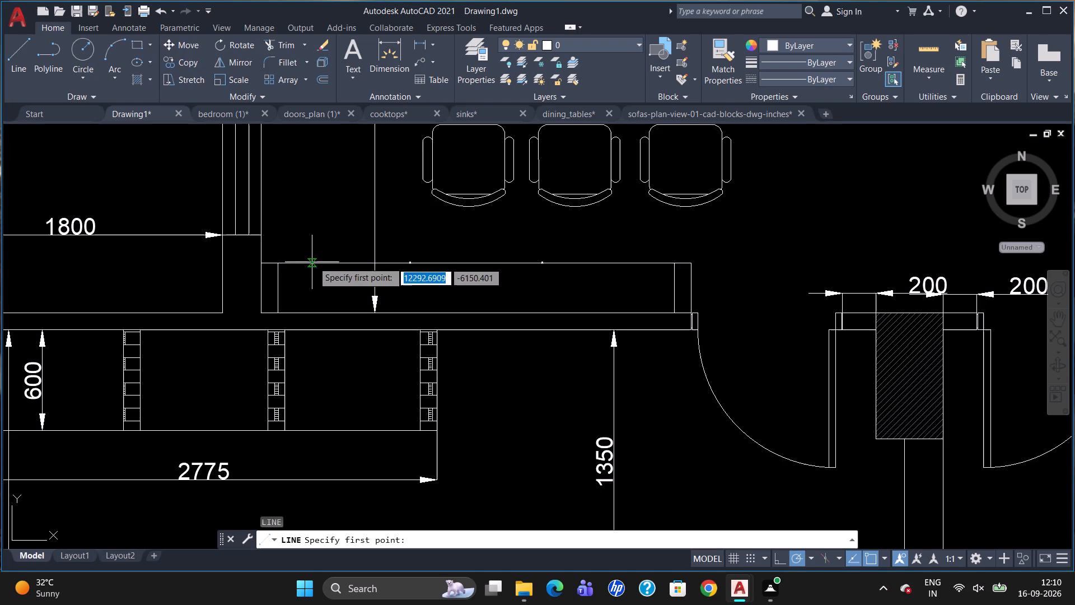
scroll(409, 268, up, 3)
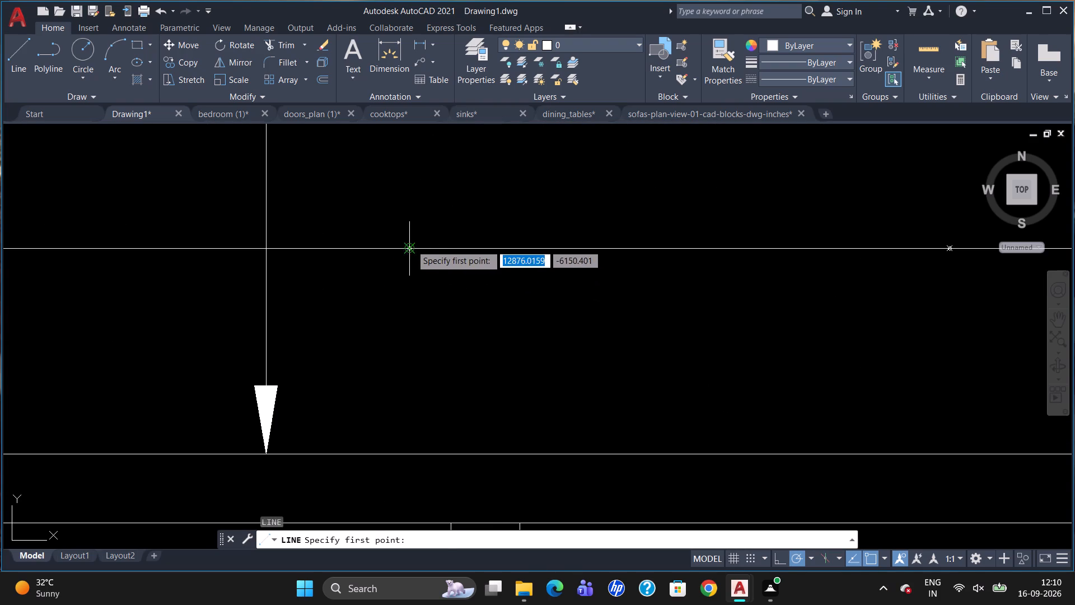
click(411, 244)
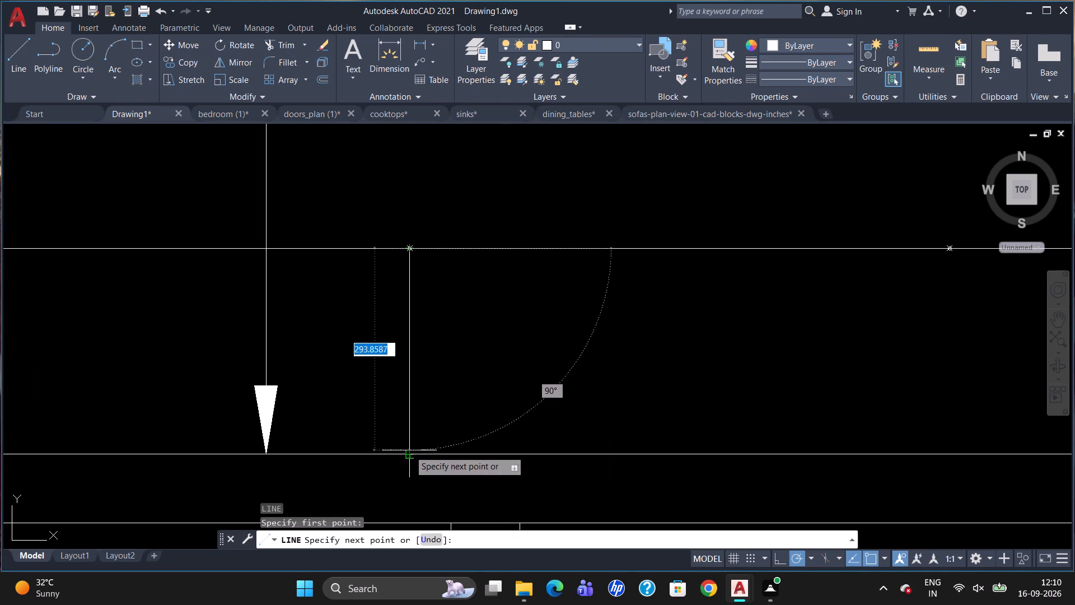
click(409, 450)
key(Escape)
scroll(349, 396, down, 3)
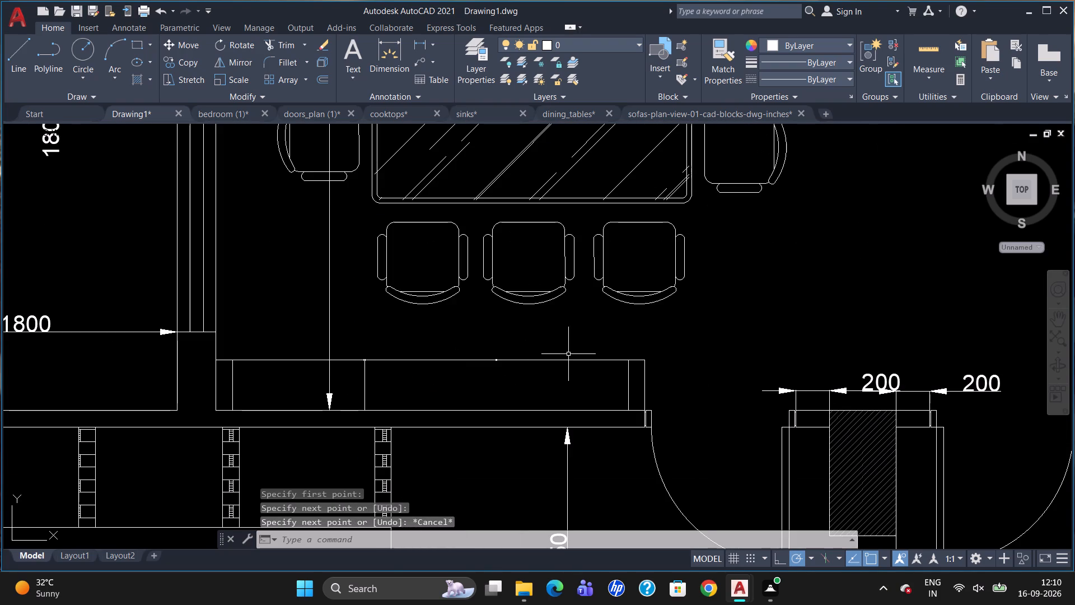
key(l)
key(Return)
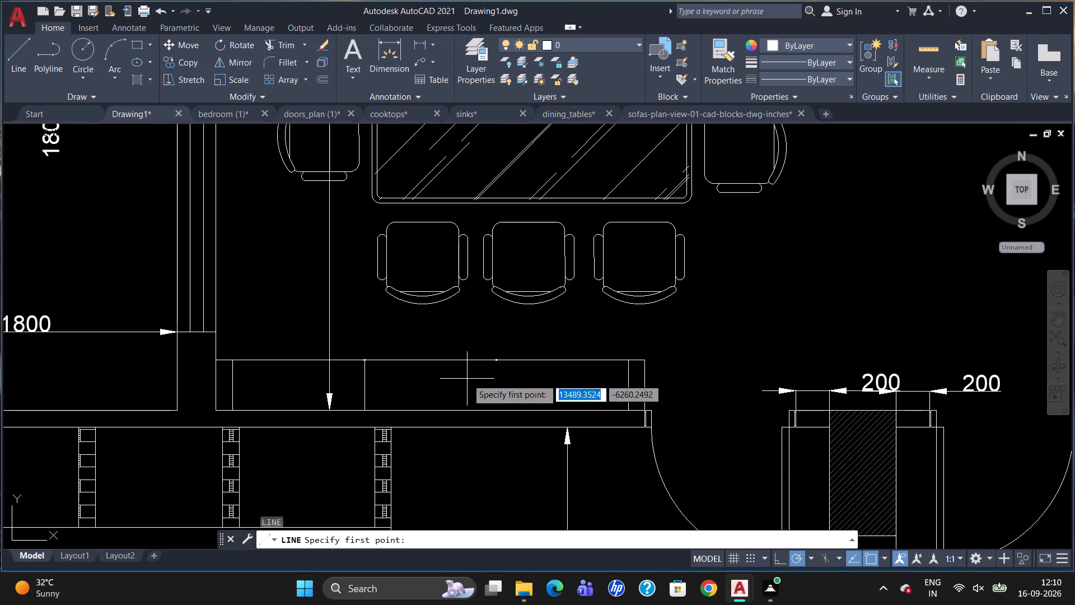
scroll(467, 379, up, 2)
click(535, 332)
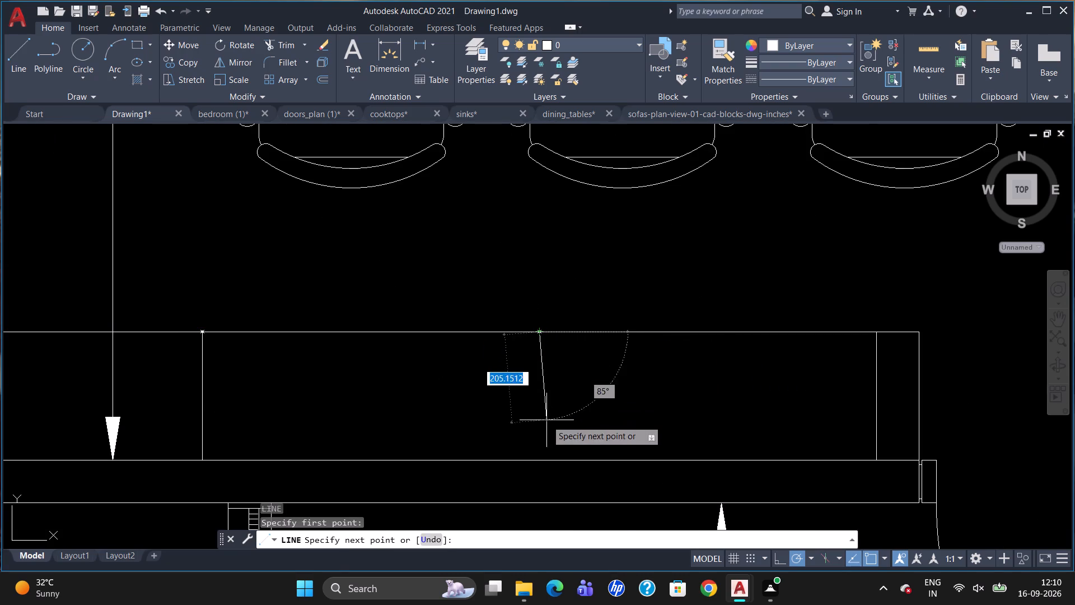
click(540, 463)
key(Escape)
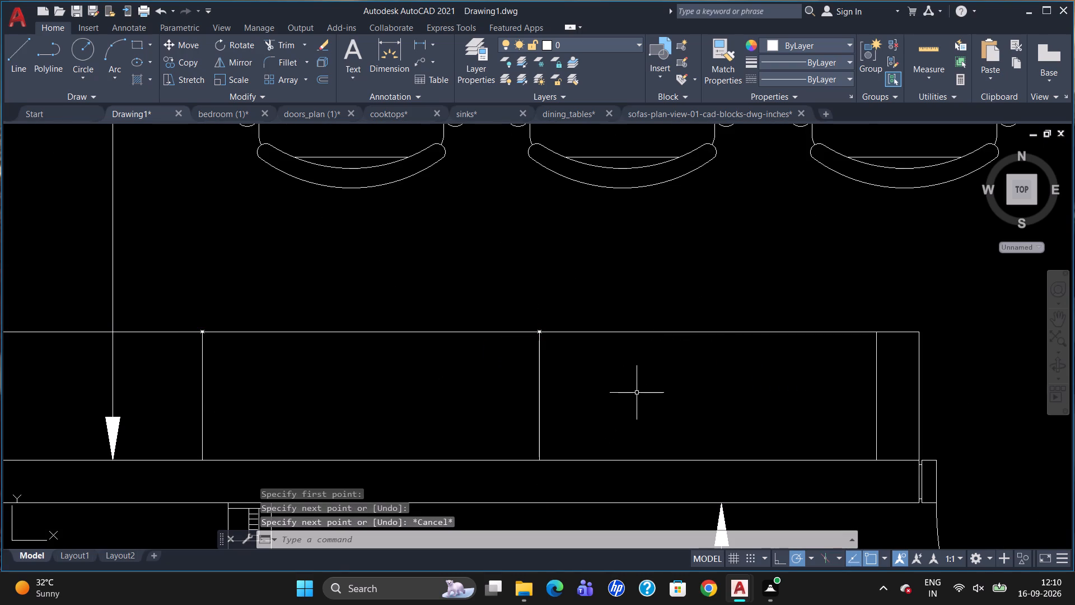
Offset each of the two division lines 50 to both sides in the dining area unit.
key(o)
key(Return)
text(50)
key(Return)
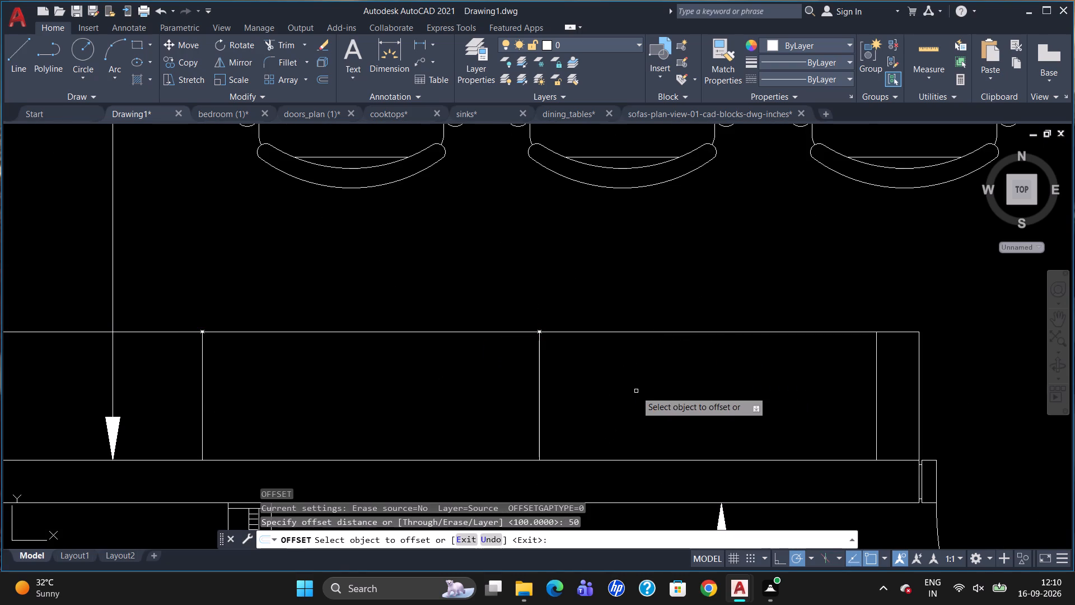
click(540, 424)
click(557, 420)
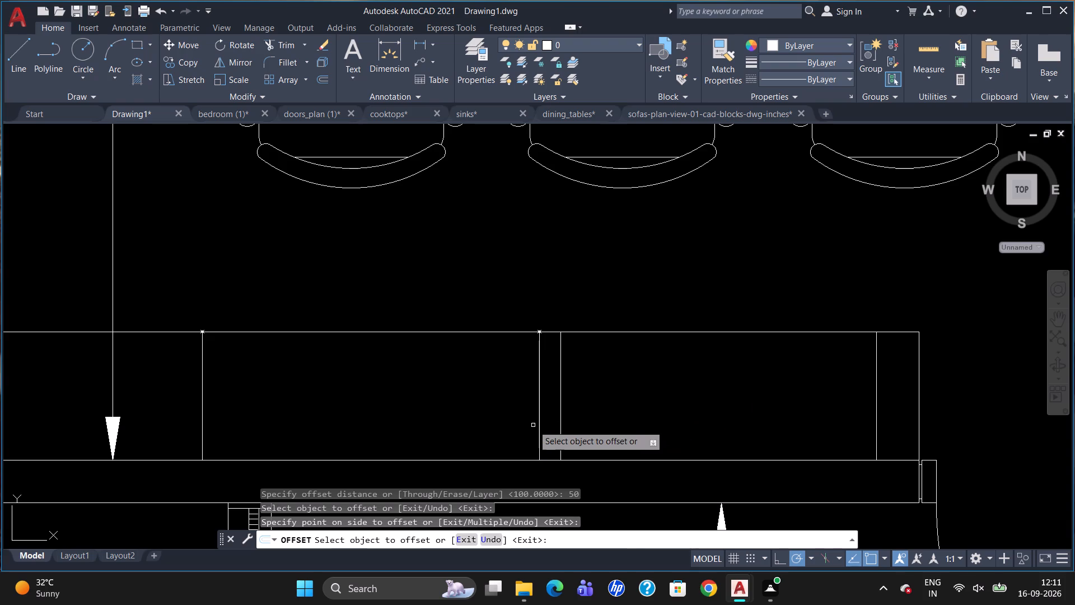
click(539, 421)
click(527, 424)
scroll(632, 328, down, 2)
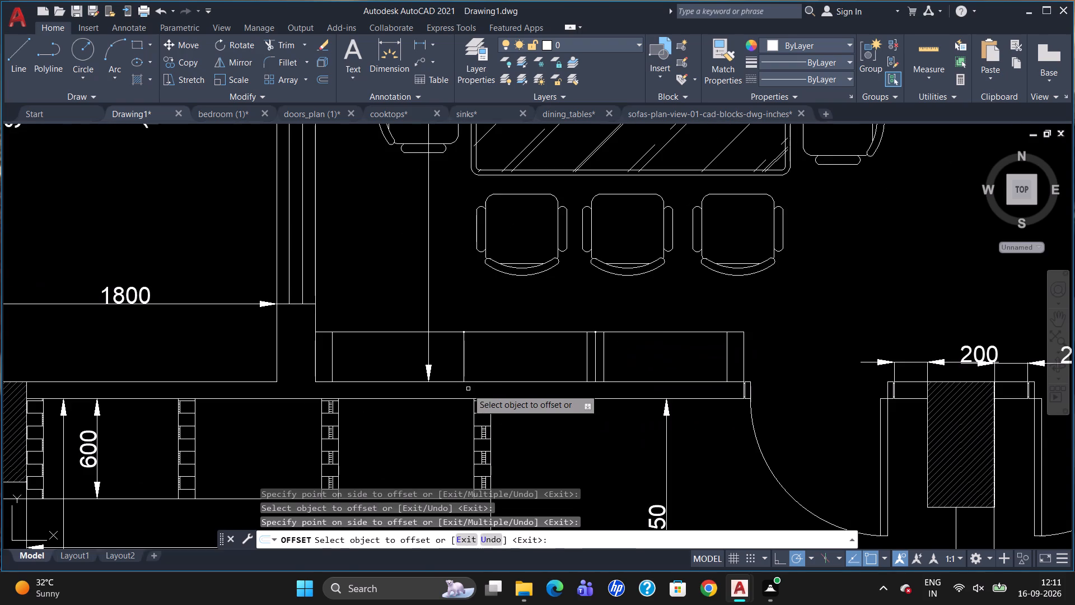
click(462, 361)
click(476, 362)
click(464, 363)
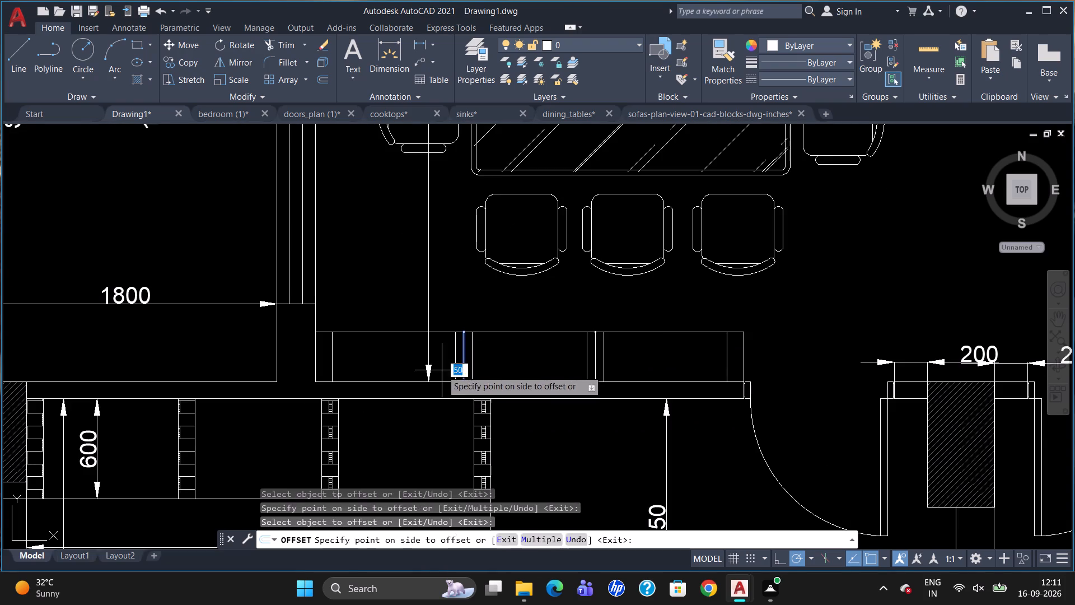
click(442, 370)
key(Escape)
Erase the two original division lines together with their division point markers, keeping the offset lines.
scroll(470, 314, up, 3)
scroll(447, 385, up, 2)
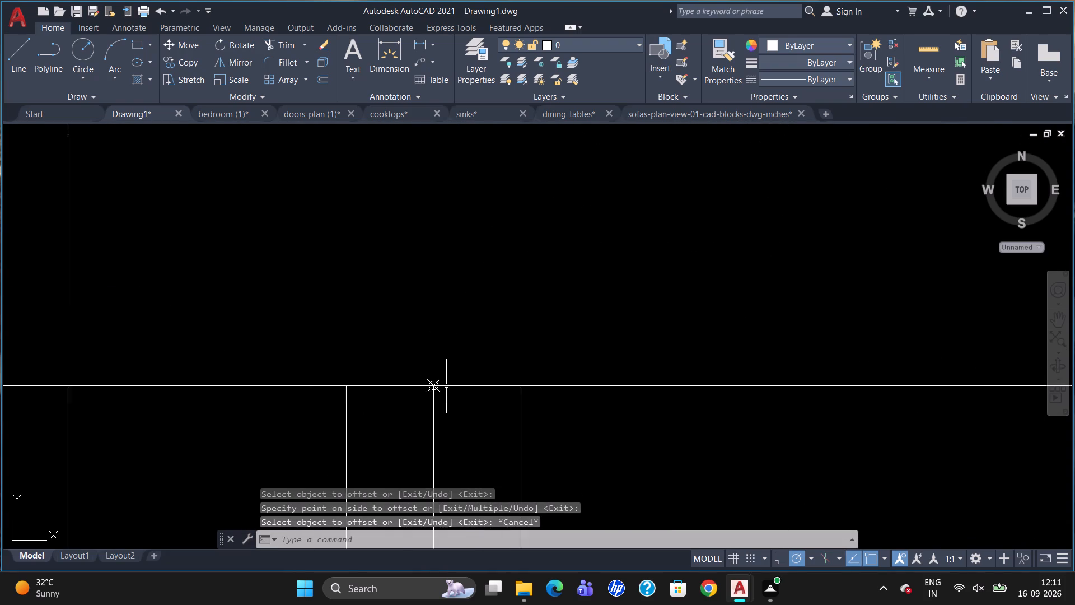
scroll(446, 386, up, 1)
click(434, 394)
click(425, 412)
scroll(512, 266, down, 2)
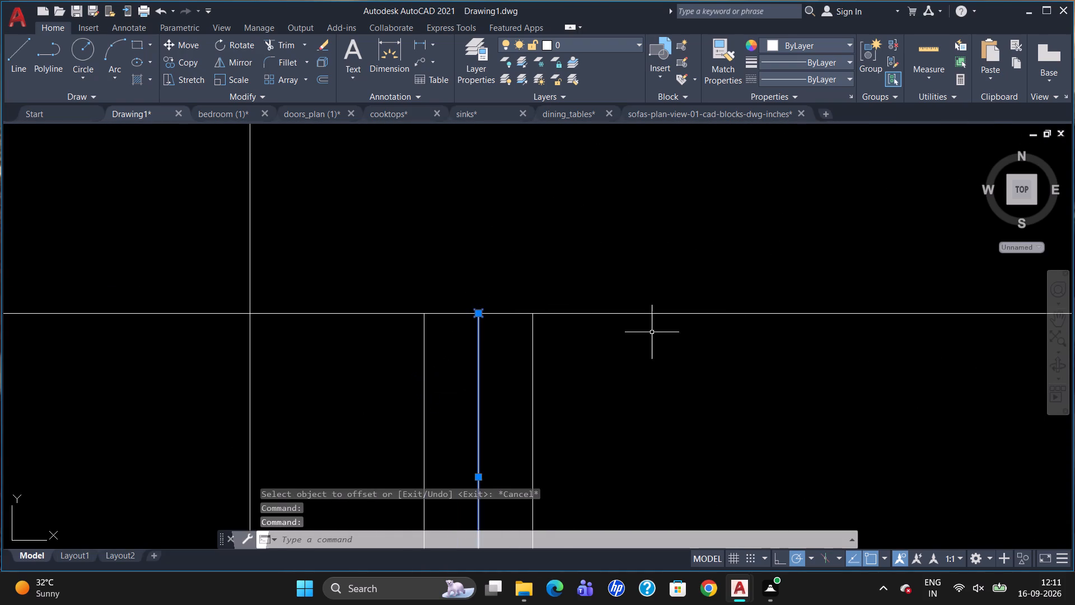
scroll(579, 236, down, 2)
scroll(943, 274, up, 3)
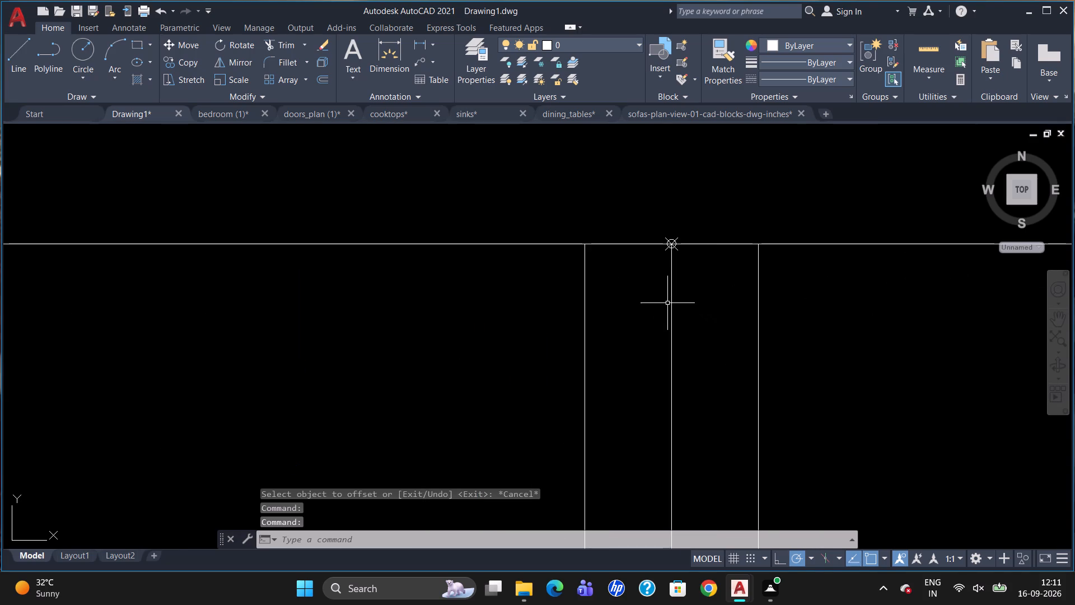
click(672, 299)
click(676, 249)
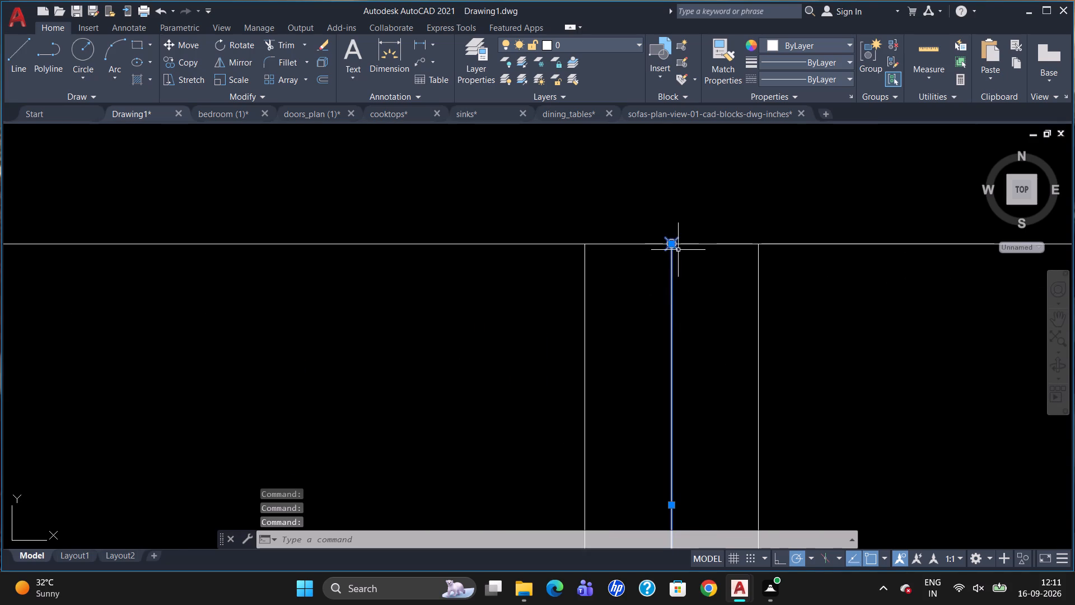
key(Delete)
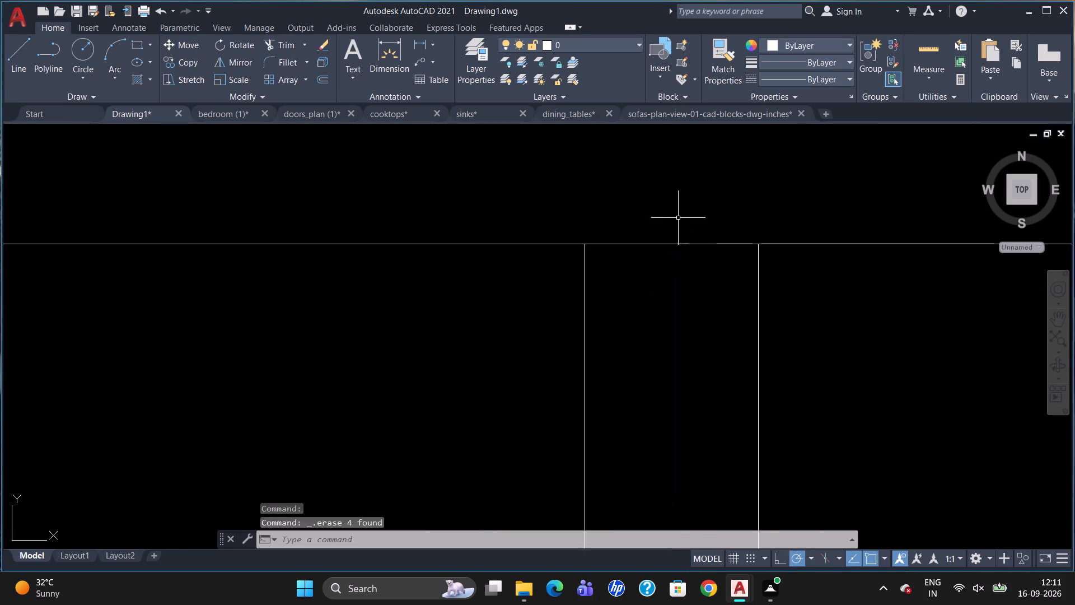
Hatch the two end strips and two intermediate divider strips of the dining area unit with the current pattern.
scroll(678, 216, down, 6)
click(148, 82)
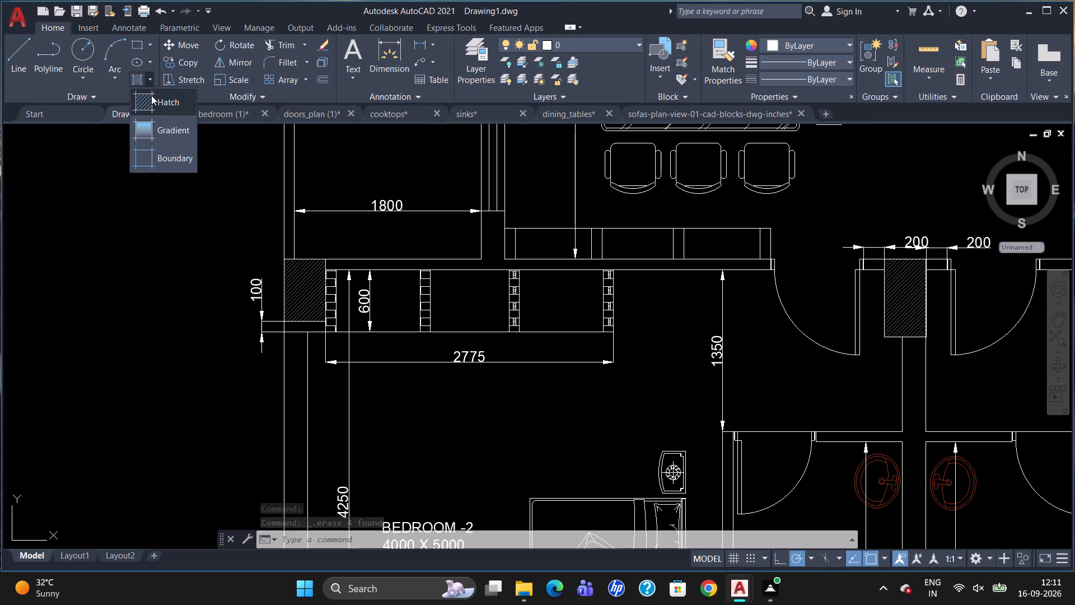
click(151, 95)
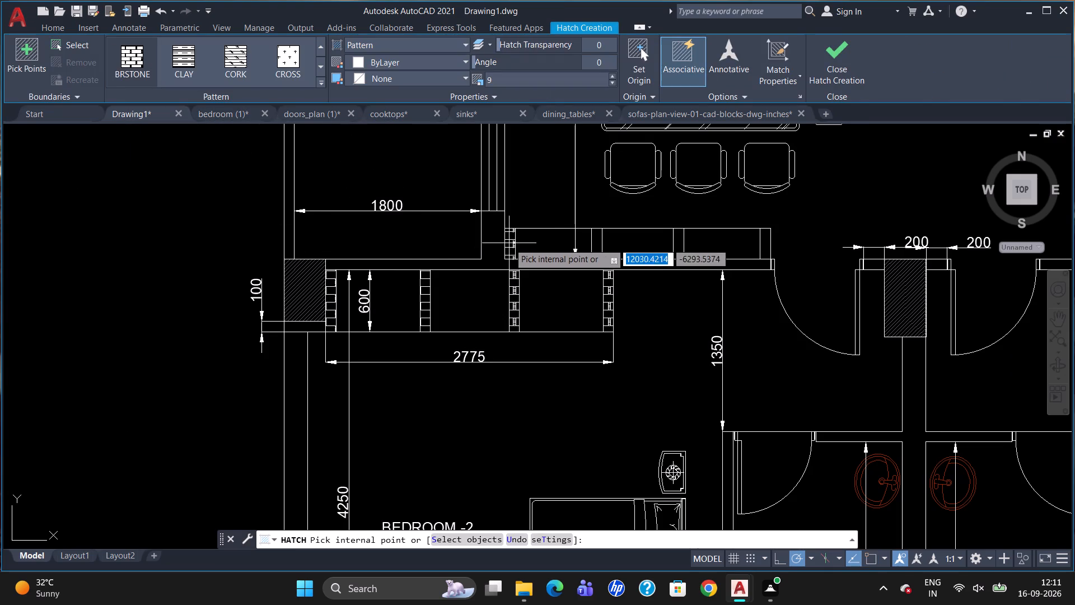
click(510, 242)
click(595, 244)
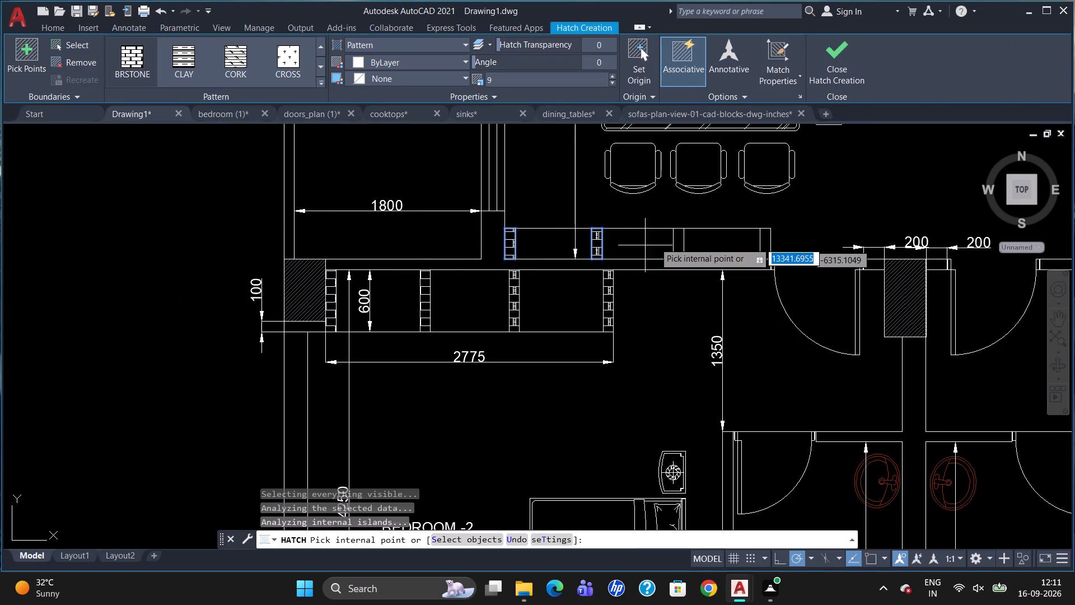
click(679, 241)
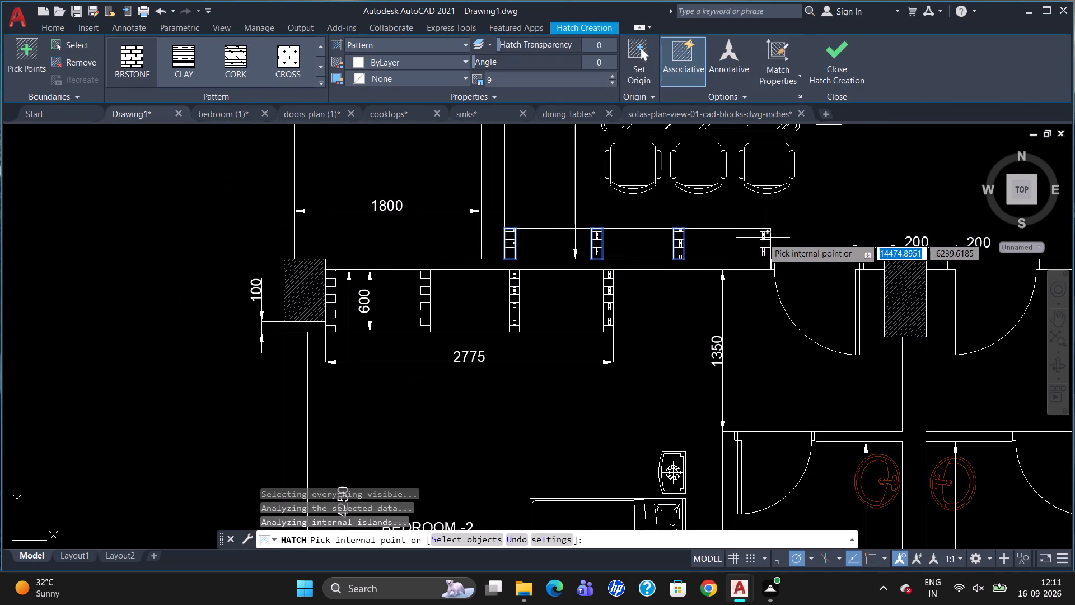
click(763, 238)
key(Escape)
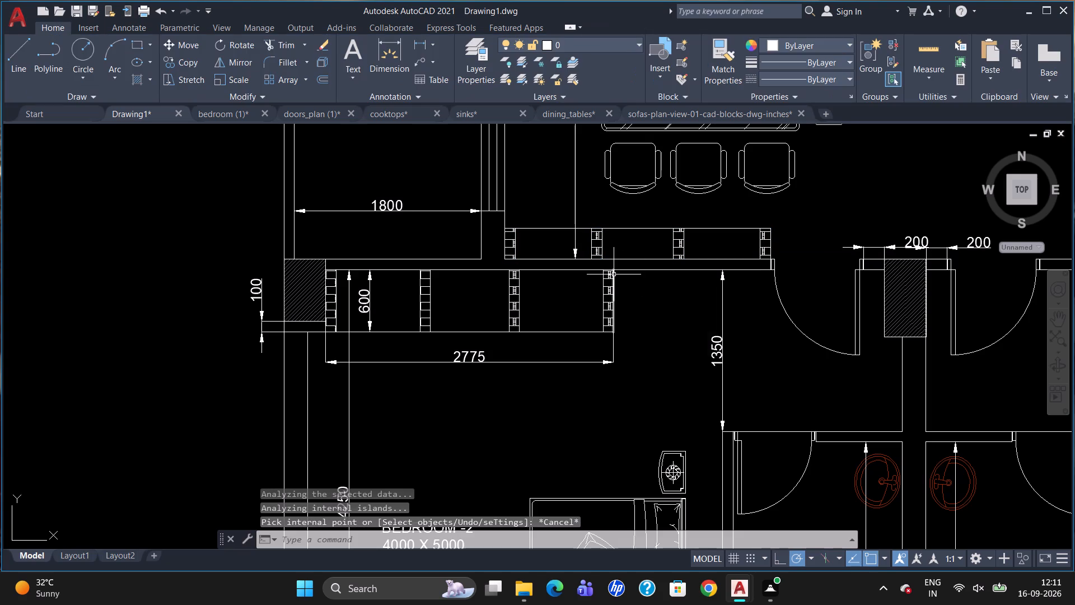
Add a vertical linear dimension for the unit's depth, placed inside its compartment nearest the balcony.
text(DLI)
key(Return)
scroll(497, 231, up, 2)
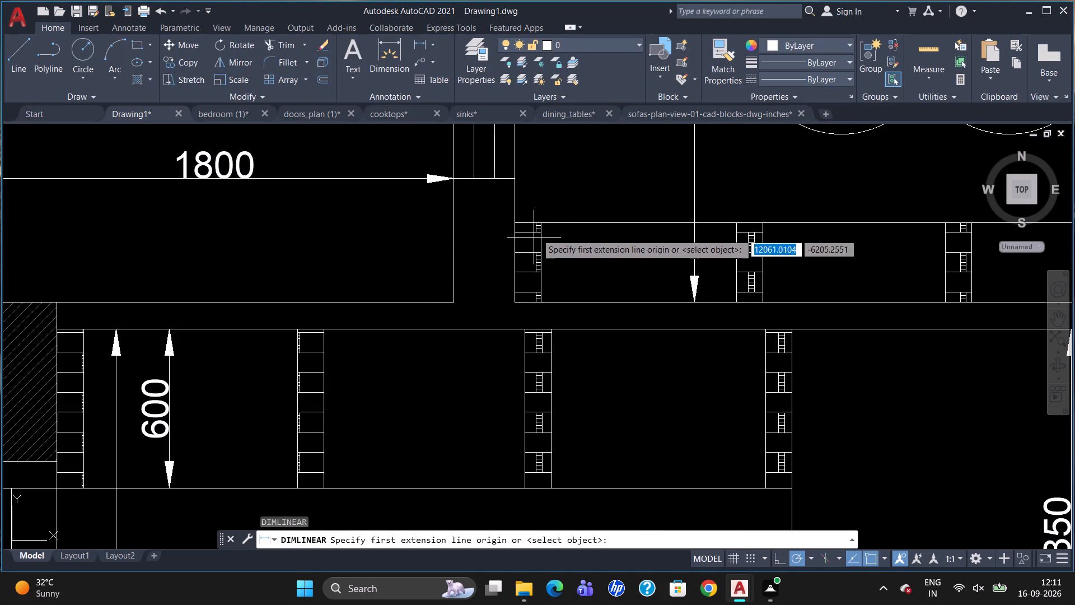
drag(546, 225, 549, 240)
click(544, 301)
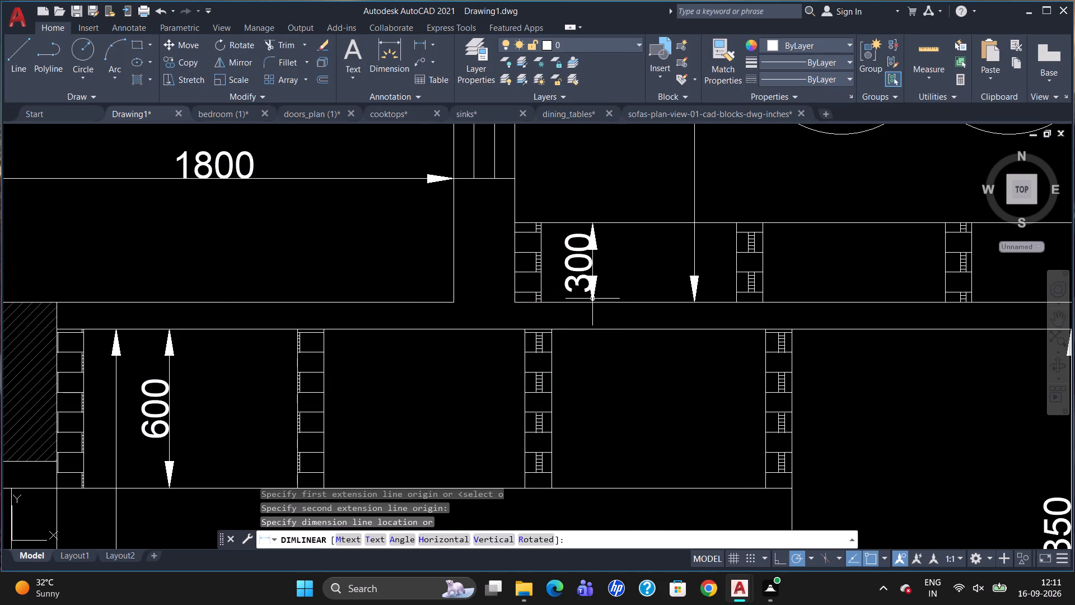
click(592, 299)
Add the two-line multiline text CROCKERY SHELF at height 100 inside the unit's middle compartment.
scroll(497, 232, down, 2)
scroll(750, 277, up, 1)
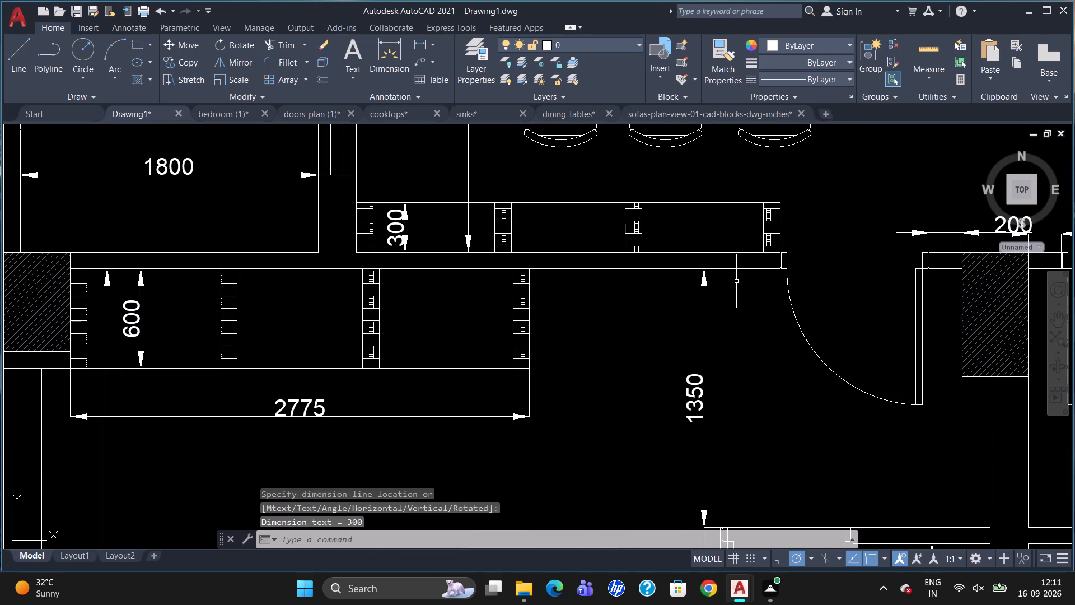
key(t)
key(Return)
scroll(570, 206, up, 2)
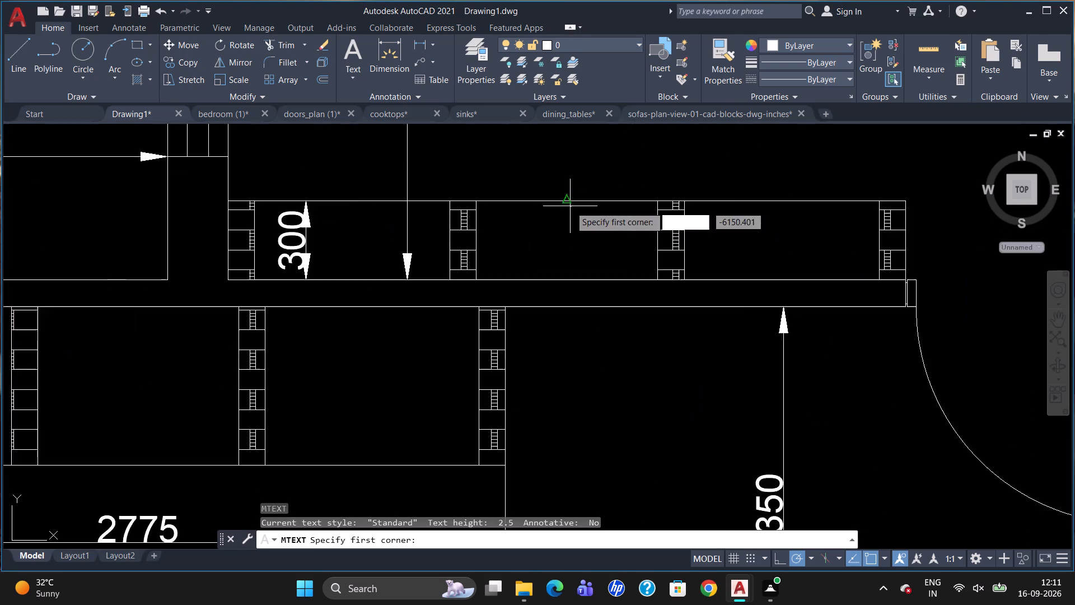
scroll(570, 206, up, 1)
drag(410, 224, 419, 271)
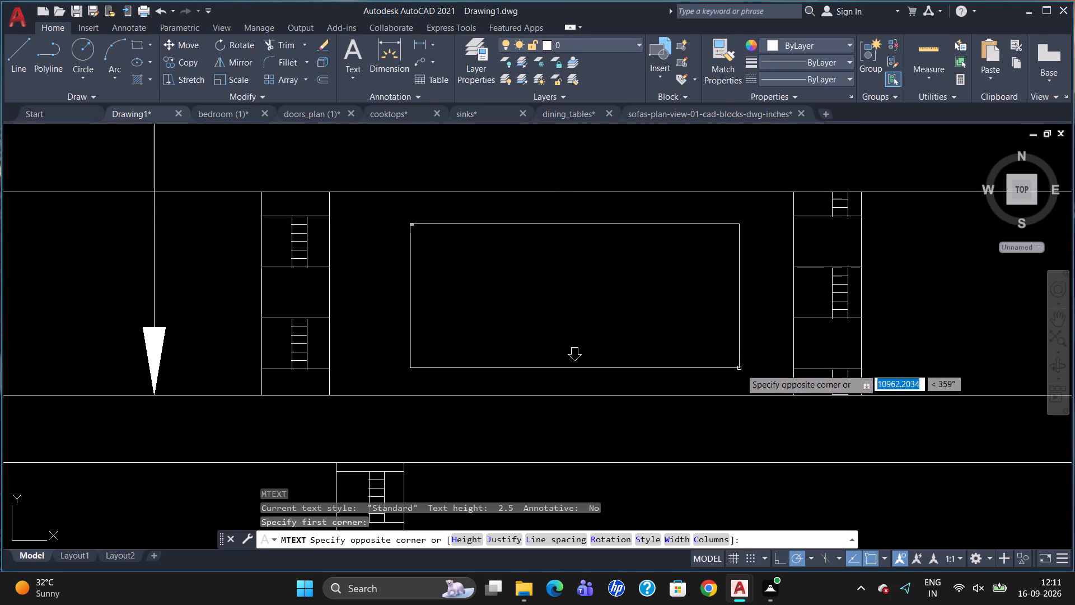
click(743, 370)
click(161, 63)
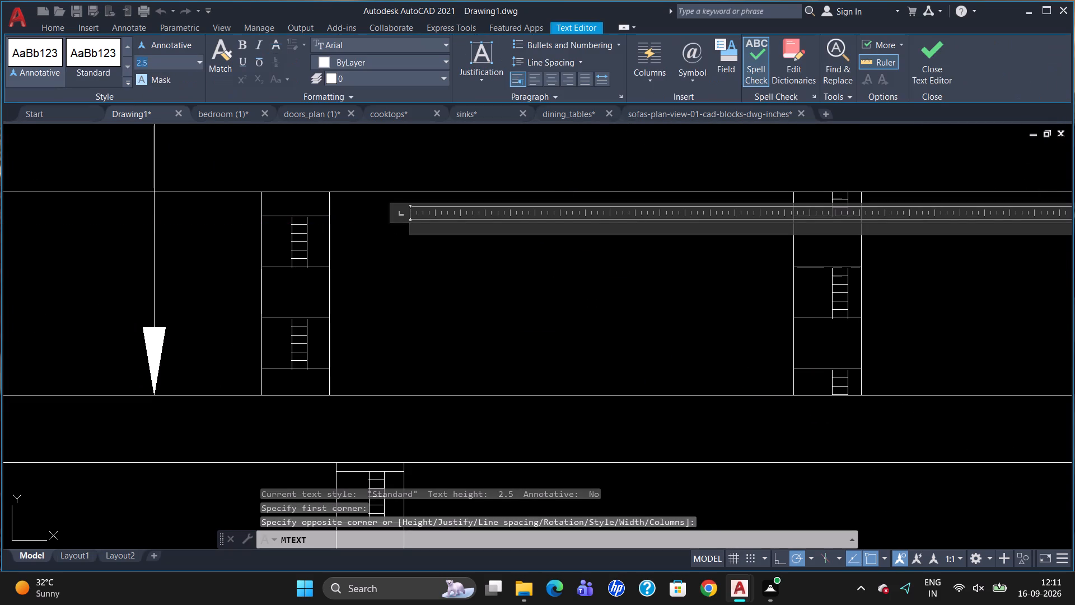
key(BackSpace)
text(100)
key(Return)
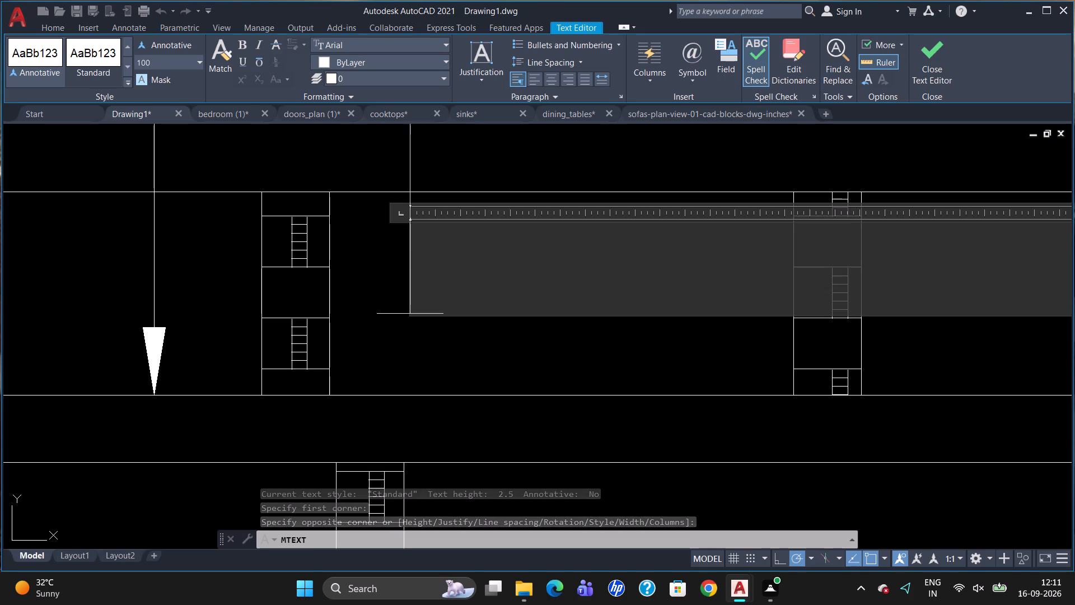
text(CROCKERY)
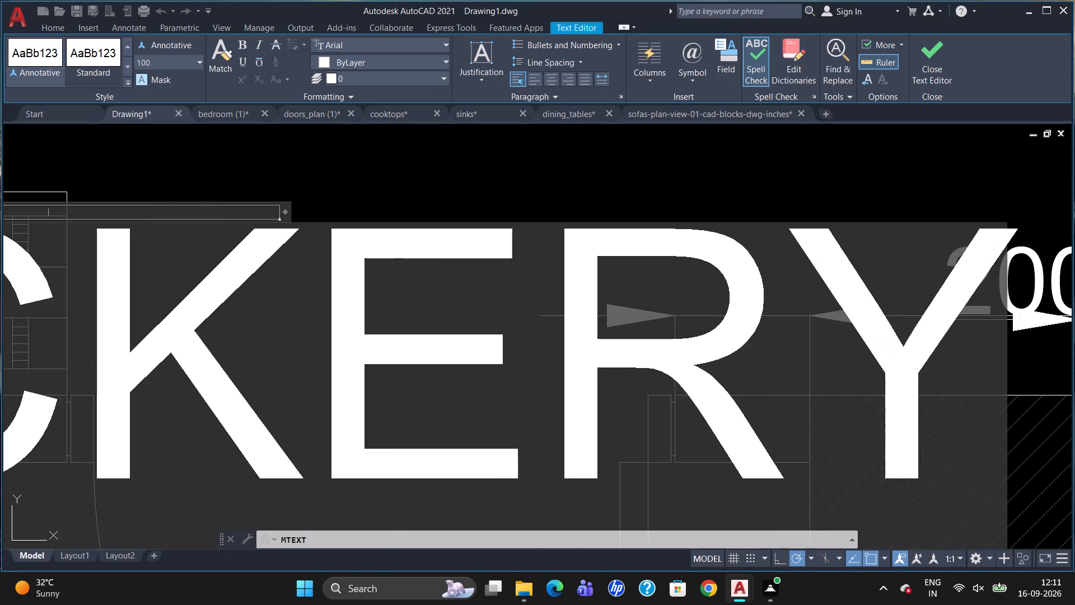
key(Return)
text(SHELF)
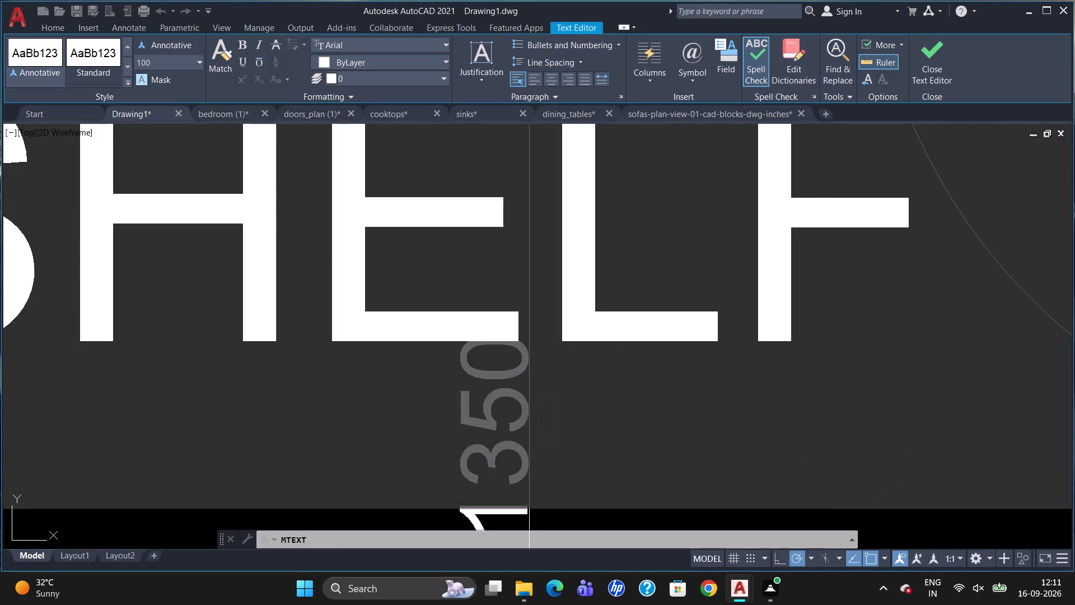
key(Escape)
click(573, 297)
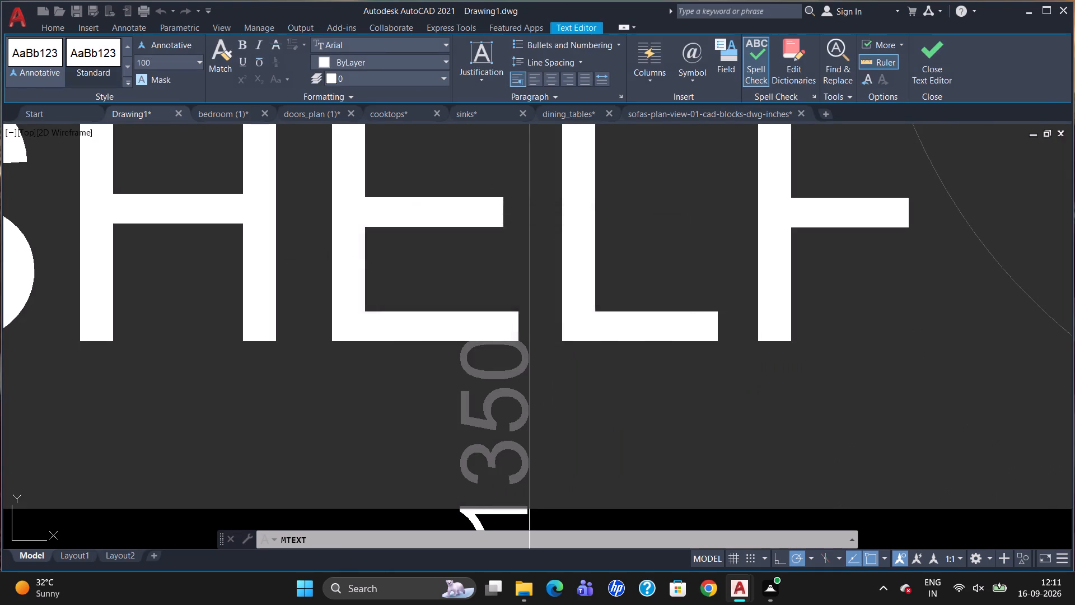
scroll(786, 291, down, 3)
scroll(621, 273, down, 3)
scroll(559, 196, up, 3)
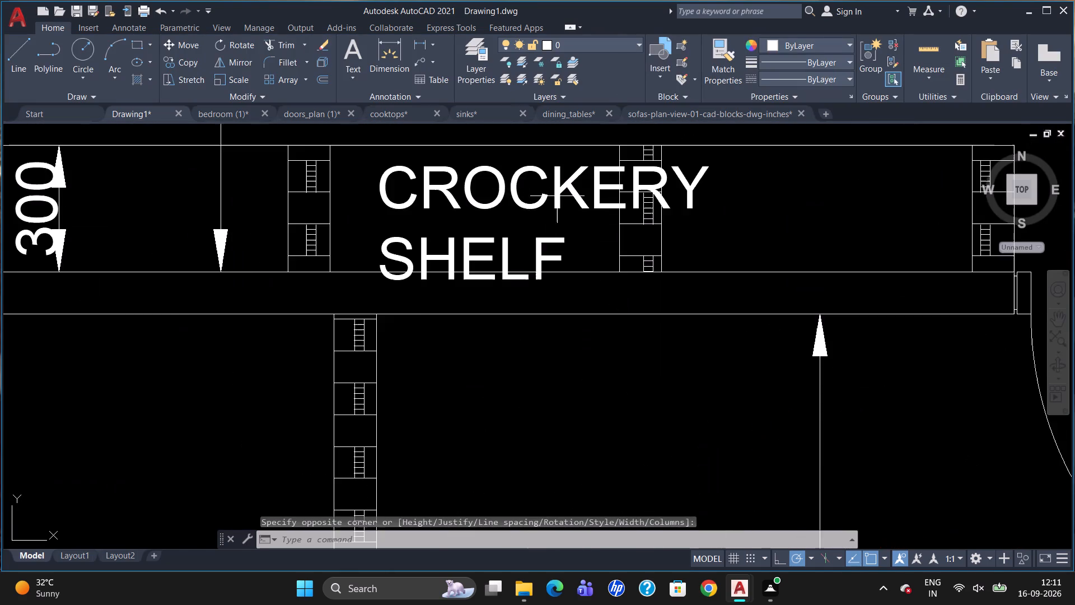
Move the CROCKERY SHELF text slightly up and left so both lines fit within the unit's depth.
scroll(565, 273, down, 2)
click(538, 244)
scroll(540, 238, up, 2)
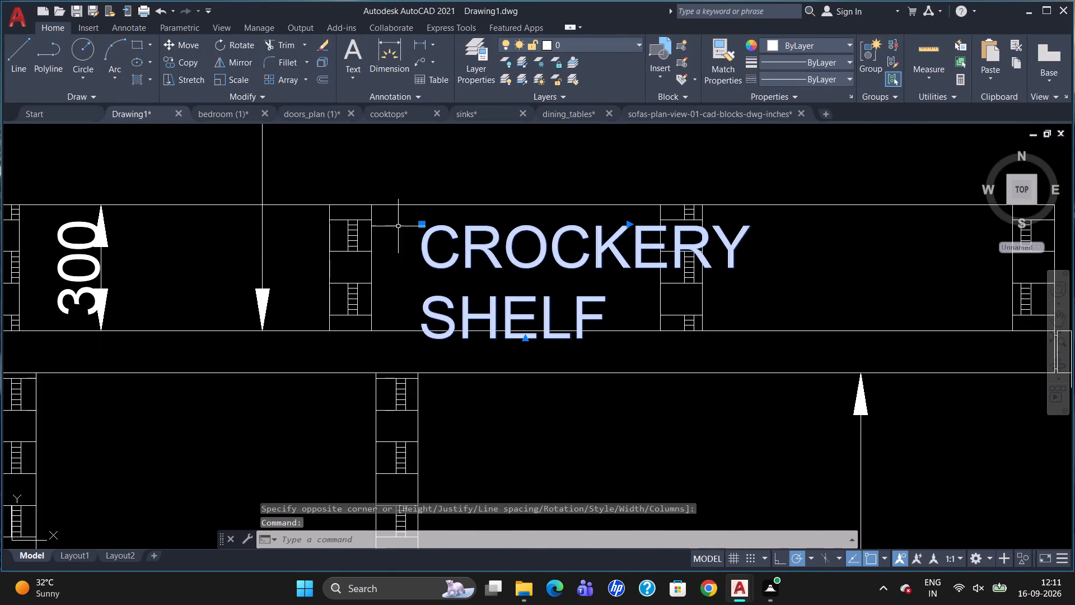
click(422, 224)
click(412, 212)
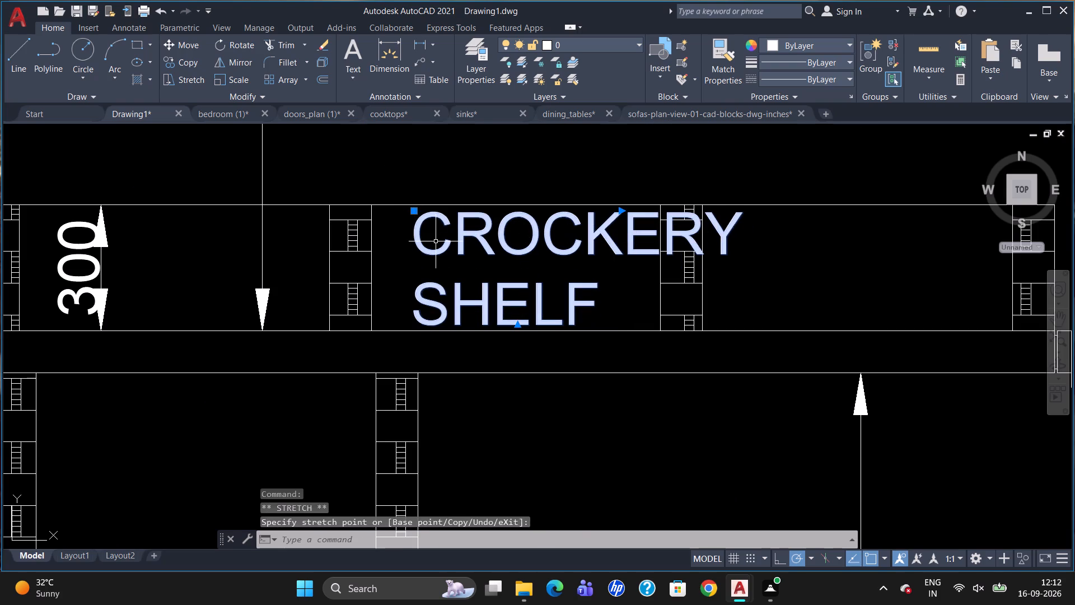
key(Escape)
Add a horizontal linear dimension across the living-dining space, from the balcony-side wall to the lobby-side wall.
scroll(403, 245, down, 2)
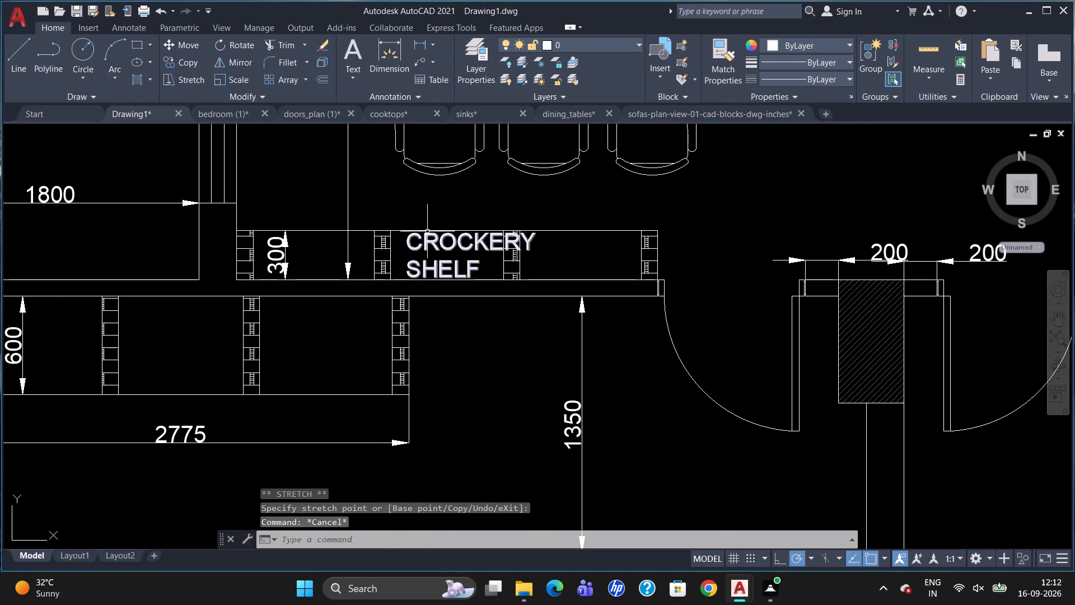
scroll(427, 225, down, 2)
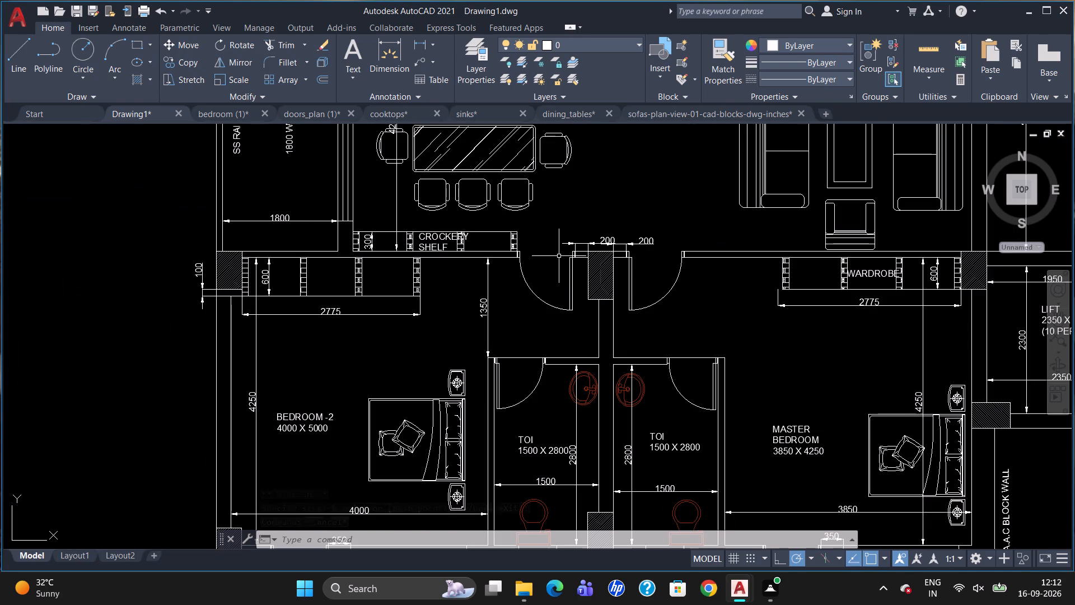
scroll(541, 222, down, 1)
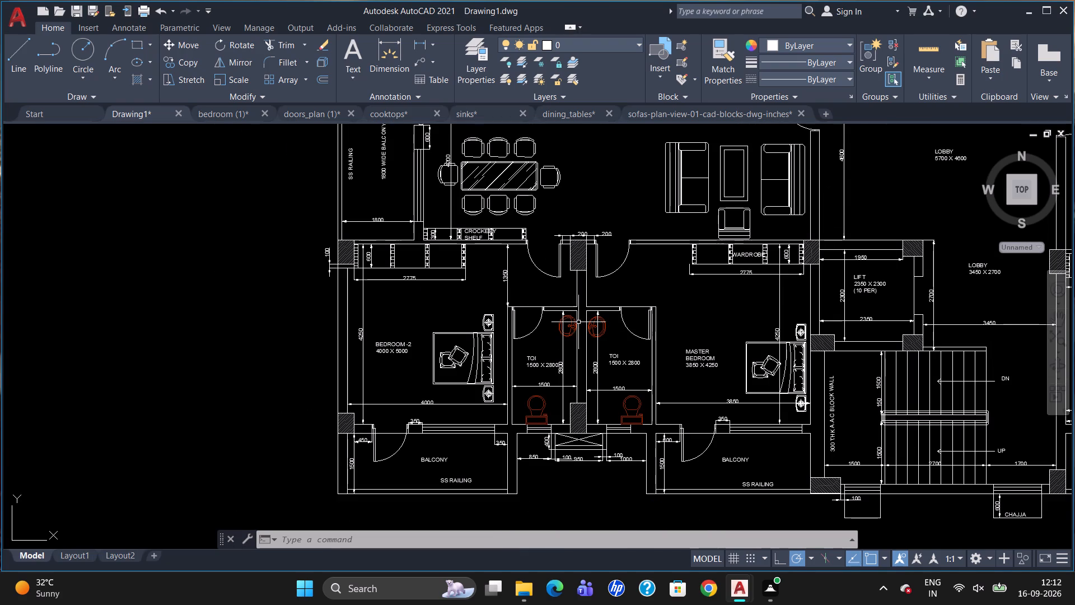
text(DLI)
key(Return)
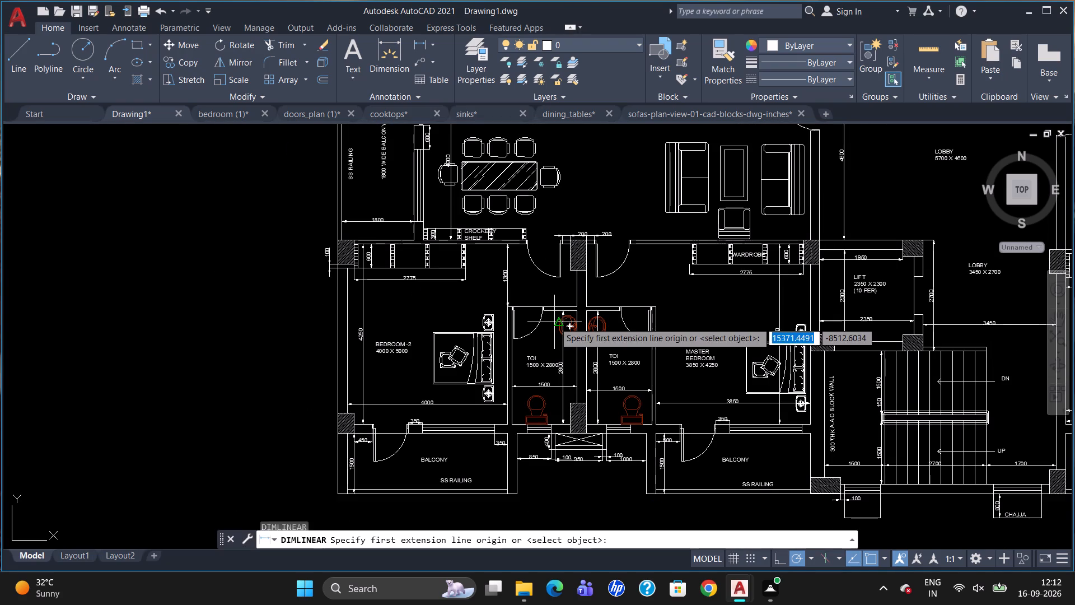
scroll(451, 217, up, 3)
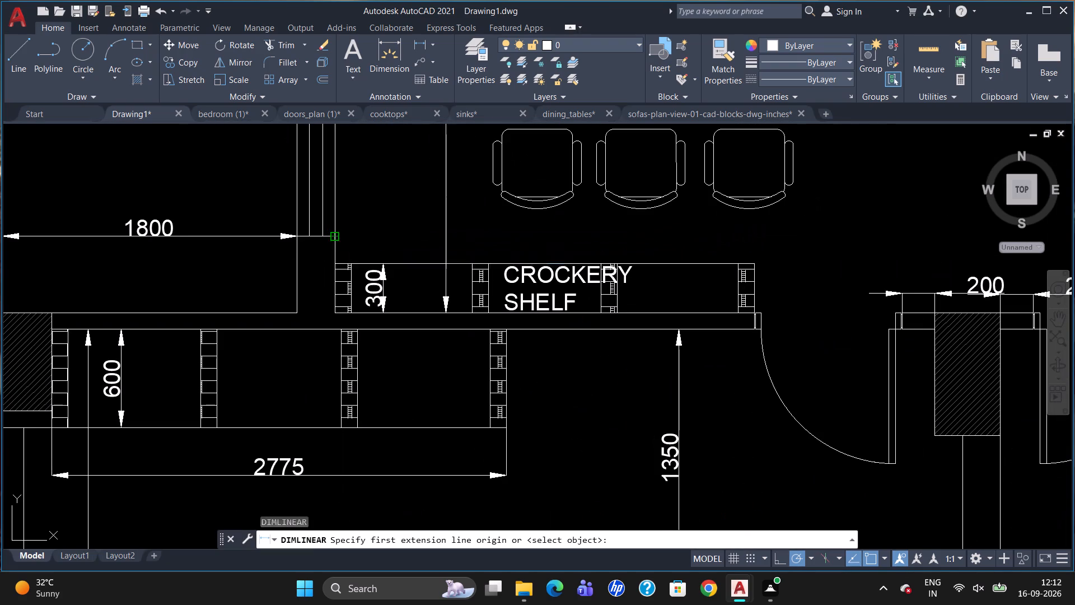
click(336, 241)
scroll(406, 249, down, 2)
scroll(688, 253, down, 3)
scroll(909, 226, up, 1)
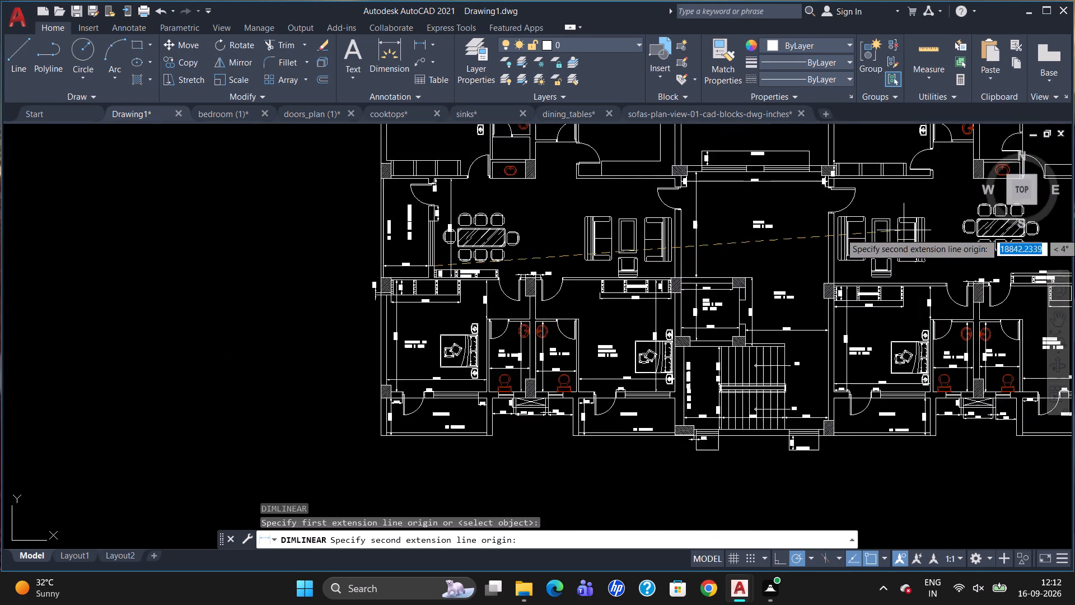
scroll(899, 235, up, 2)
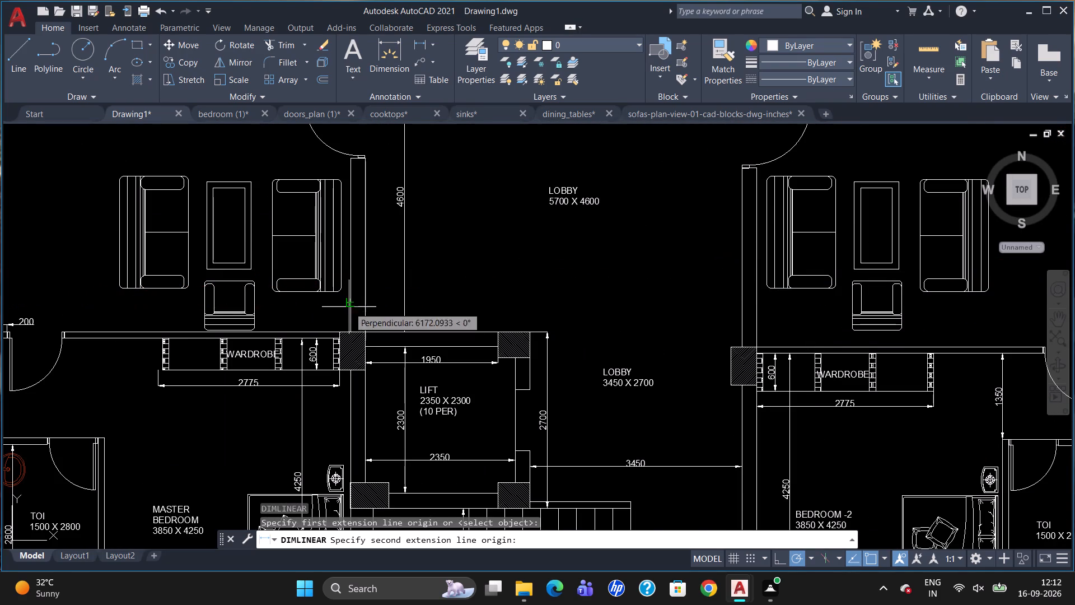
scroll(349, 308, up, 3)
click(348, 320)
click(353, 320)
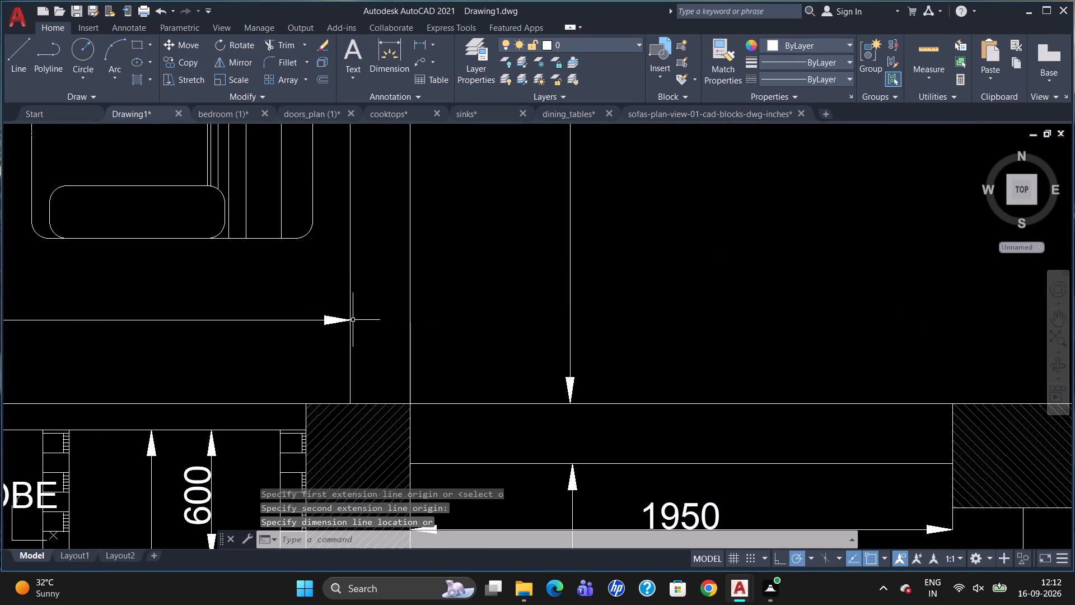
Override the text of the left apartment's living-dining width dimension with 9600.
scroll(963, 230, down, 2)
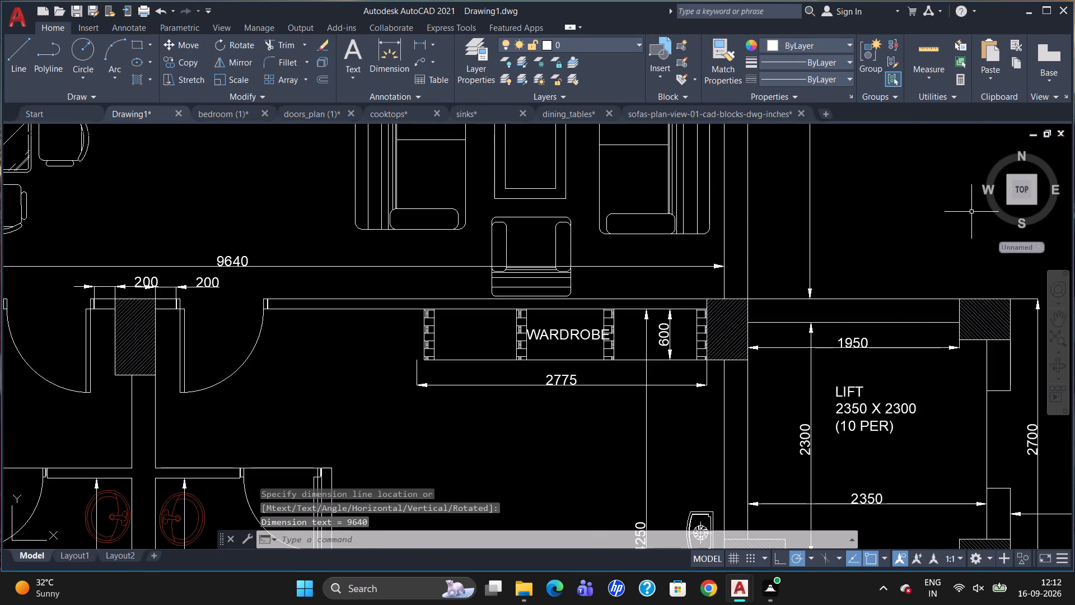
scroll(979, 222, down, 1)
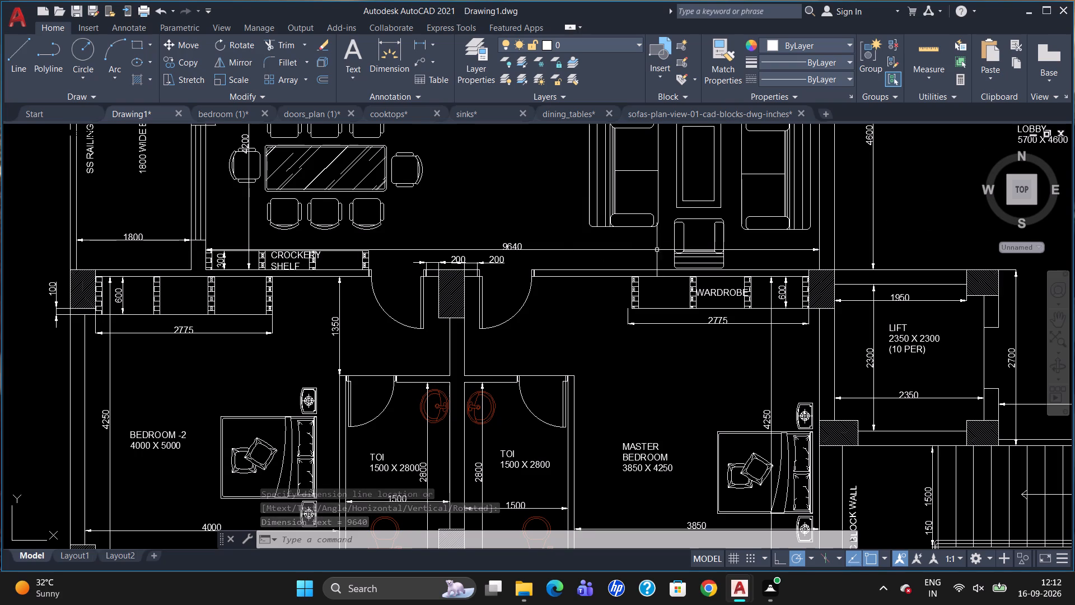
scroll(526, 247, up, 2)
double_click(505, 243)
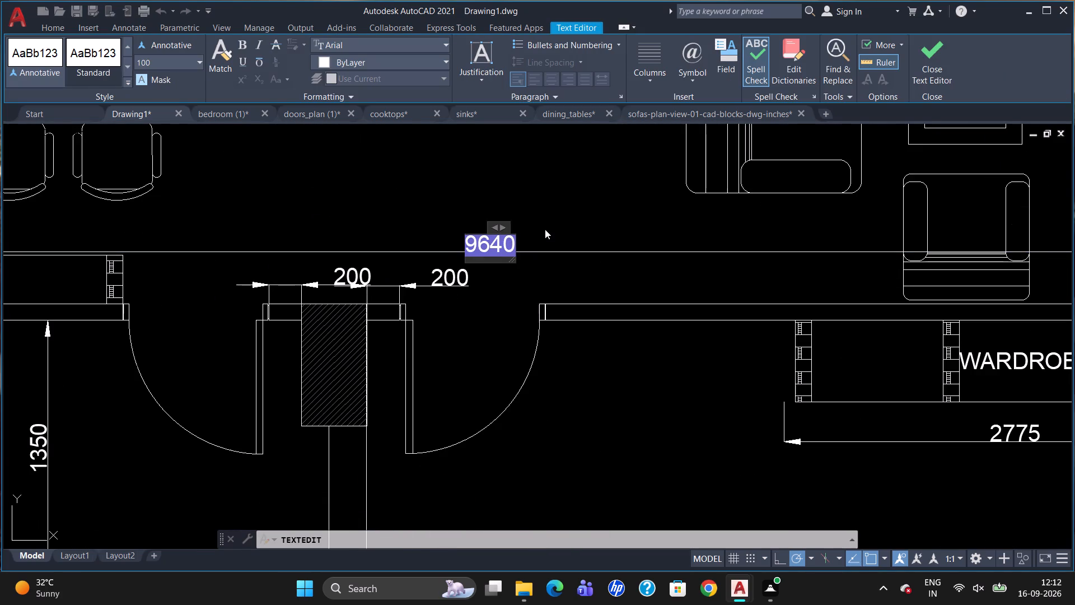
key(Delete)
text(9600)
click(533, 278)
key(Escape)
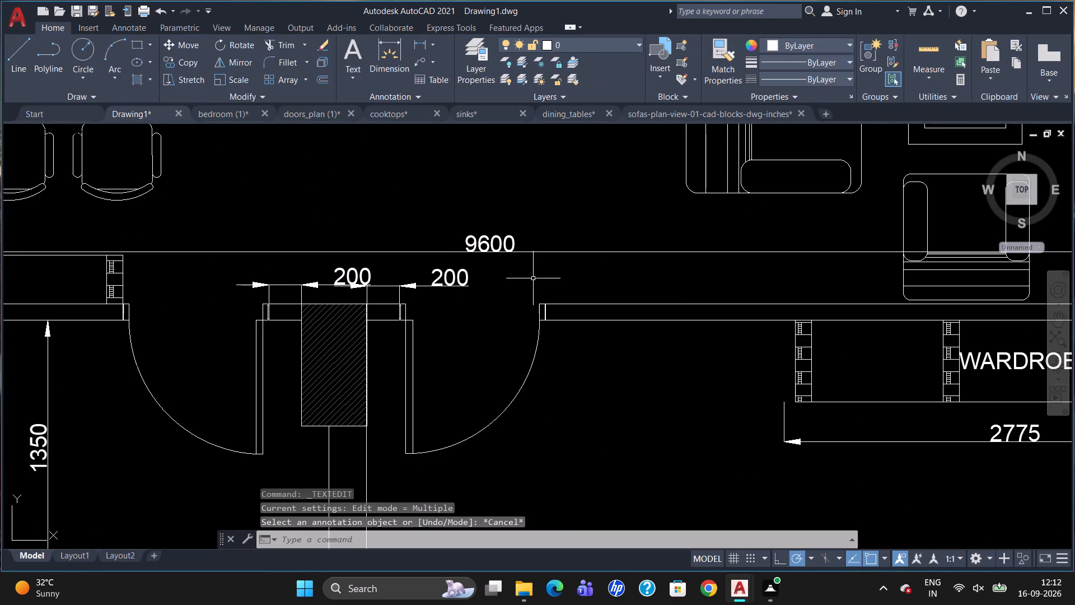
Add the two-line multiline text HALL, 9600 X 4200 at height 100 between the left apartment's dining table and sofas.
scroll(601, 282, down, 2)
scroll(652, 331, down, 1)
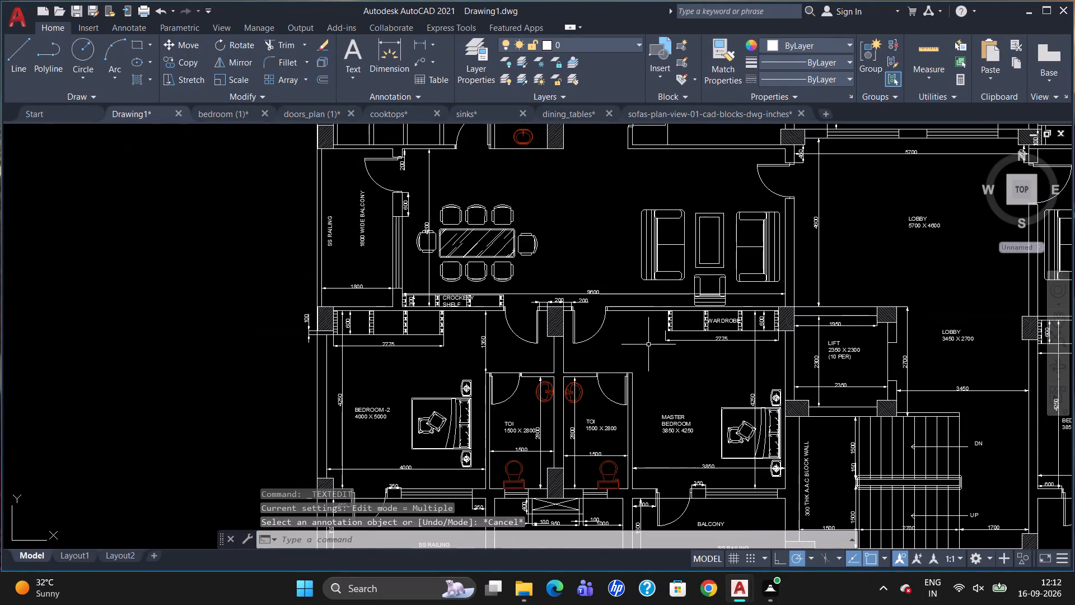
scroll(601, 312, down, 1)
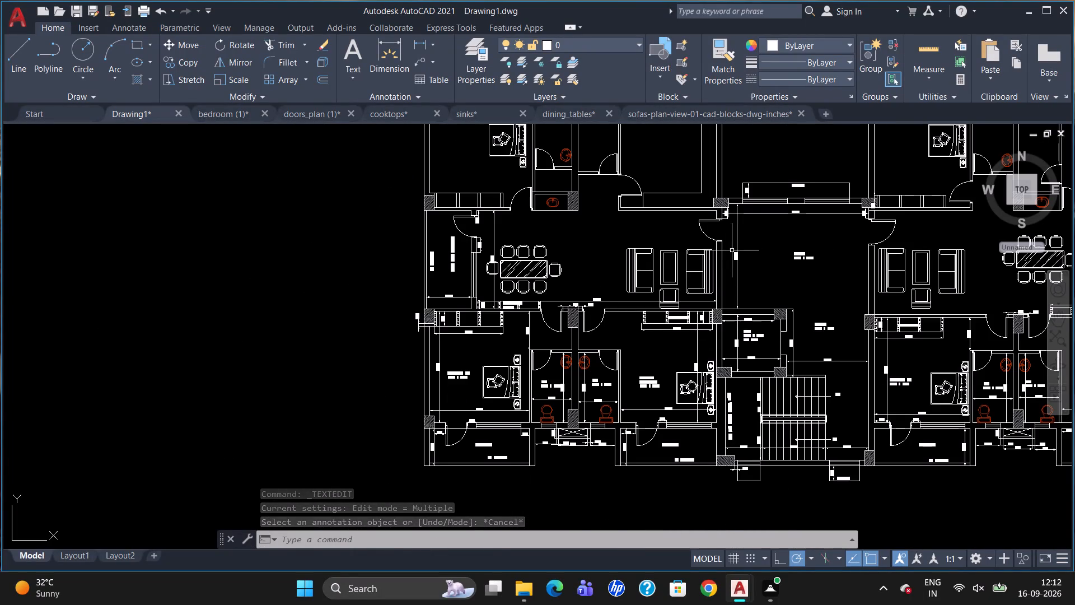
scroll(726, 246, up, 1)
key(t)
key(Return)
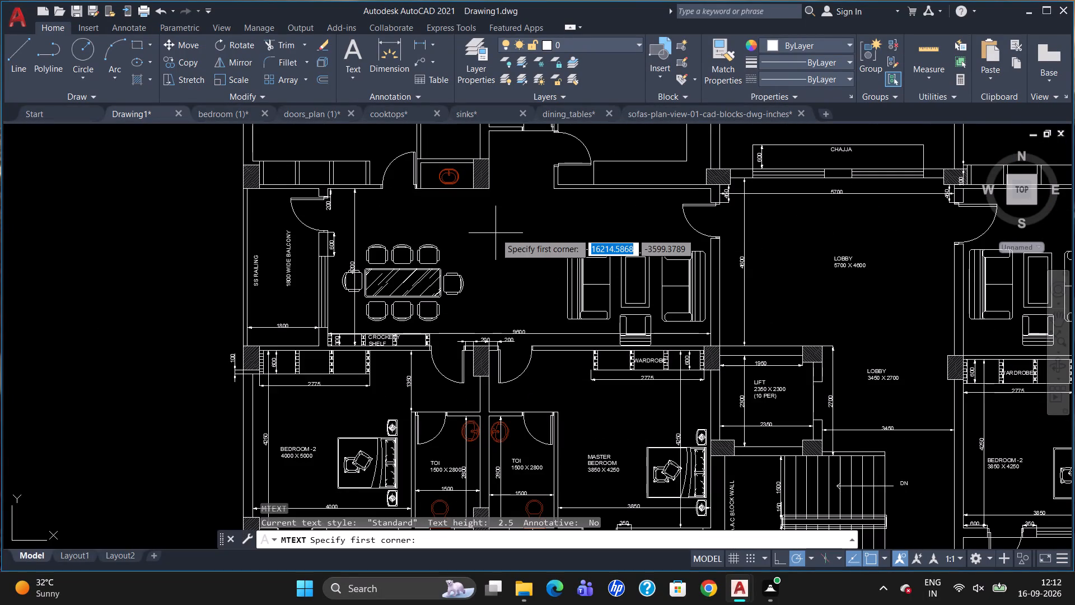
drag(473, 229, 478, 249)
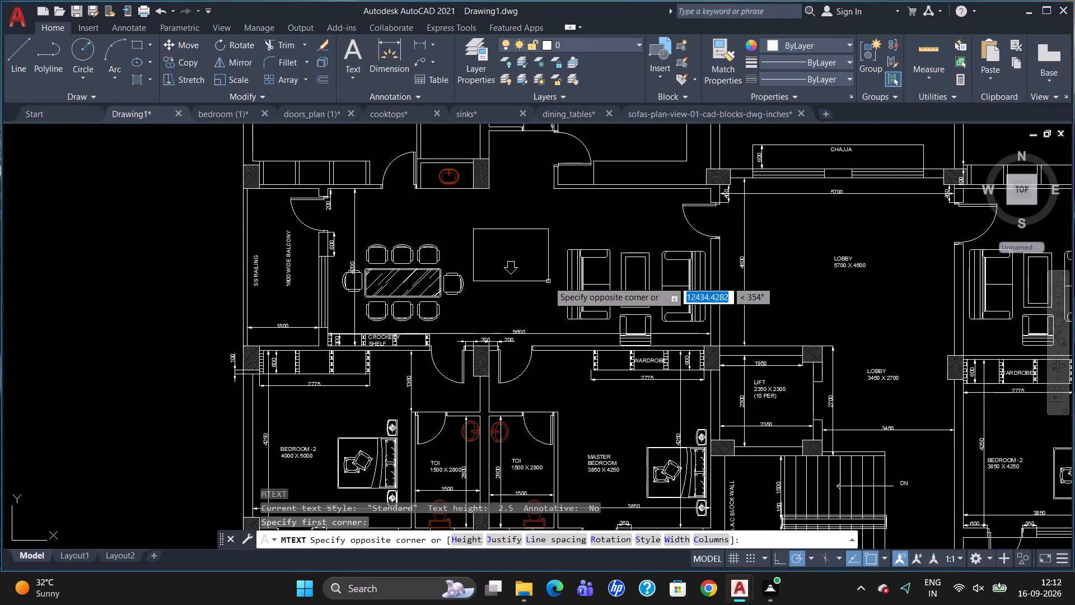
click(550, 280)
click(177, 58)
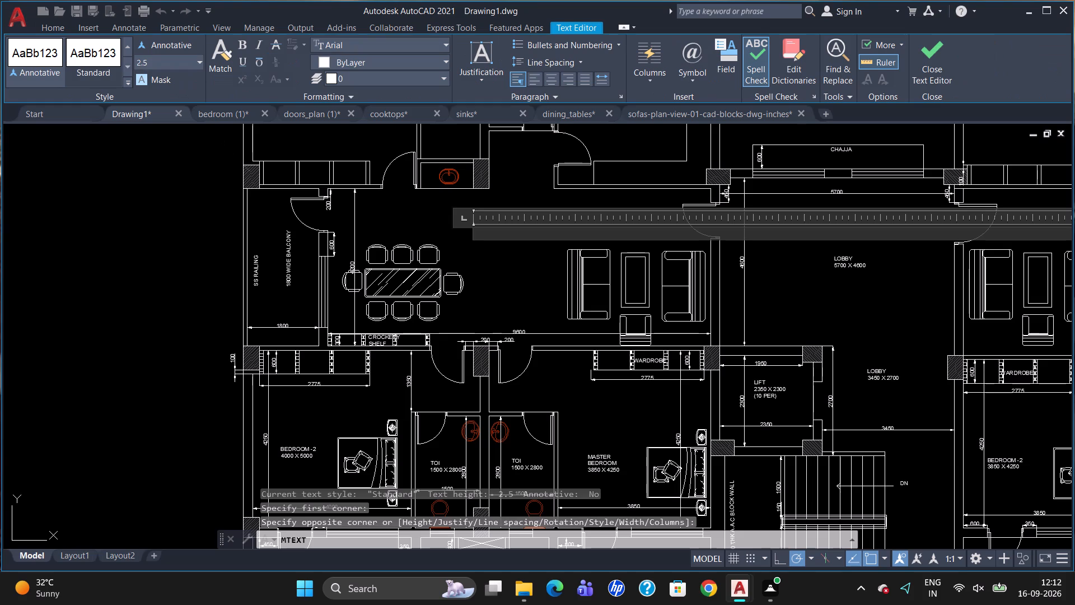
key(BackSpace)
text(100)
key(Return)
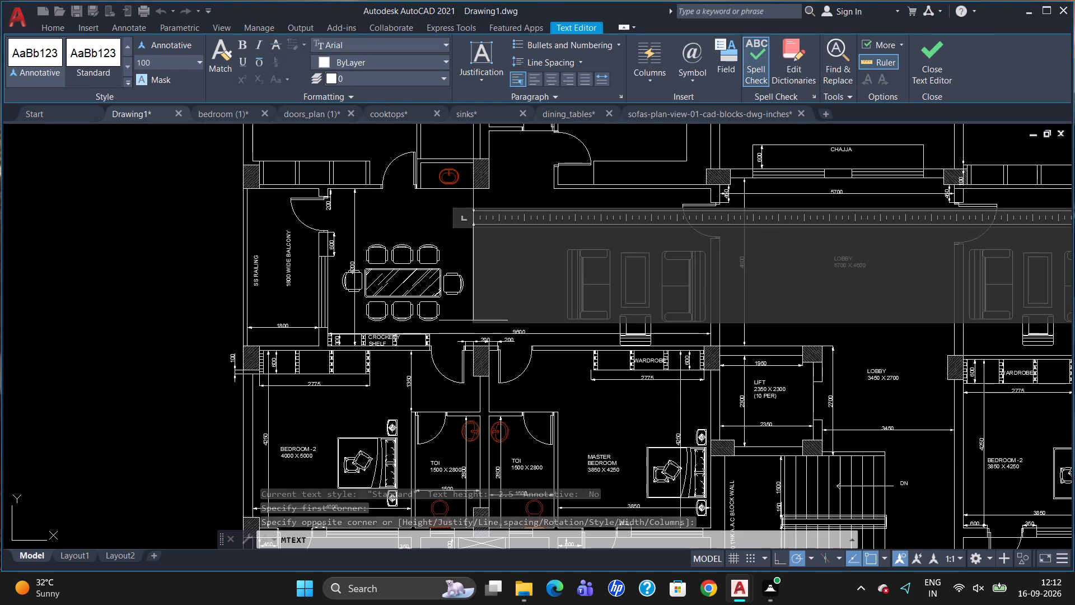
text(HALL)
key(Return)
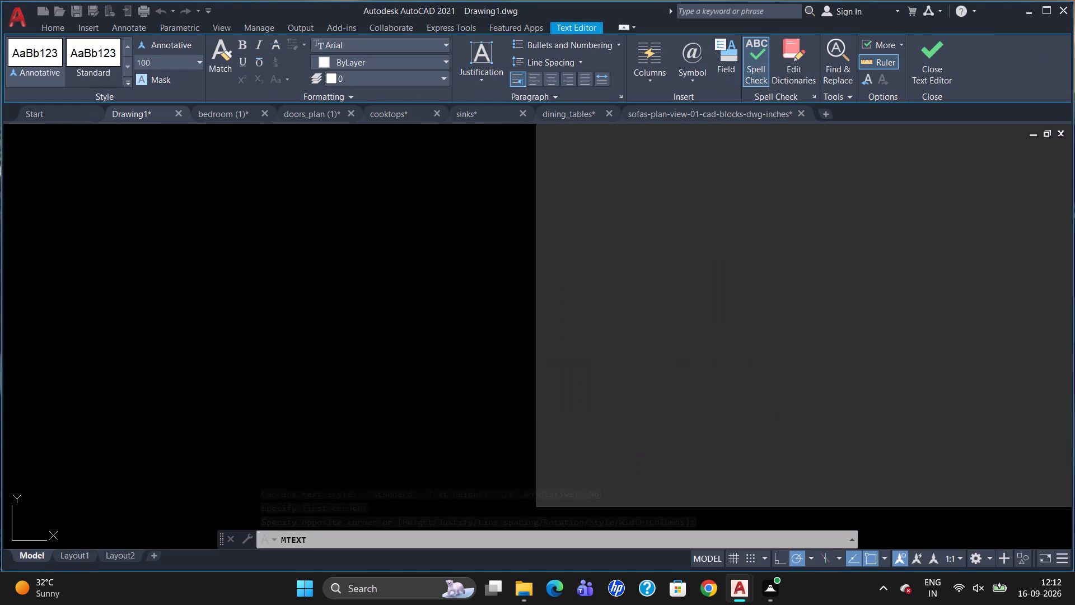
text(9600 X)
key(space)
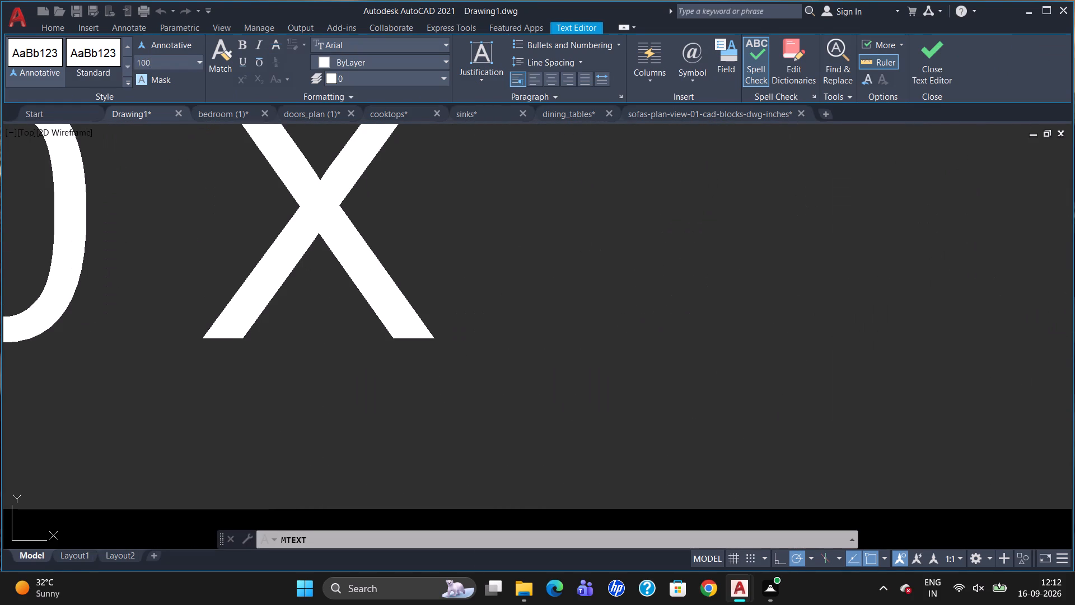
text(4200)
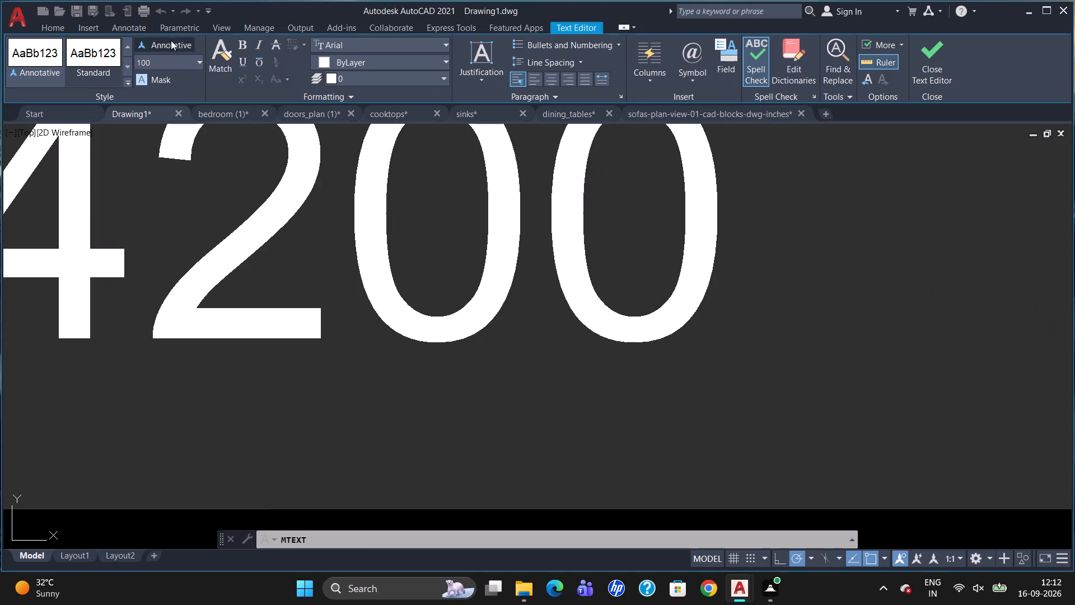
key(Escape)
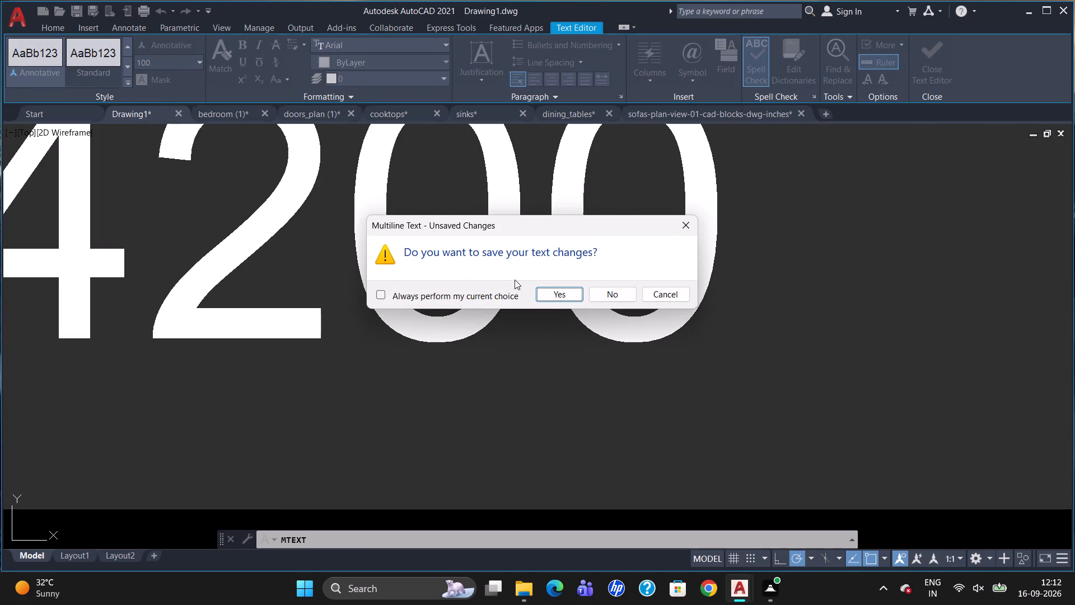
click(554, 297)
key(Escape)
Move the HALL 9600 X 4200 text slightly right and down, nearer the middle of the space between the dining set and sofas.
scroll(746, 316, down, 3)
scroll(301, 173, up, 2)
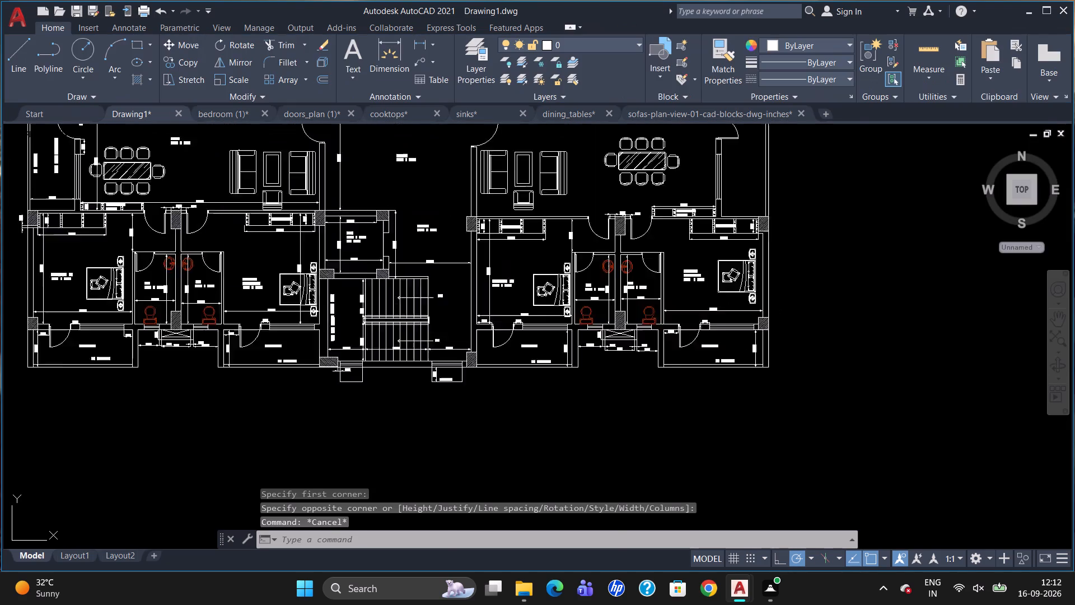
scroll(301, 174, up, 2)
scroll(595, 315, down, 2)
scroll(347, 218, up, 2)
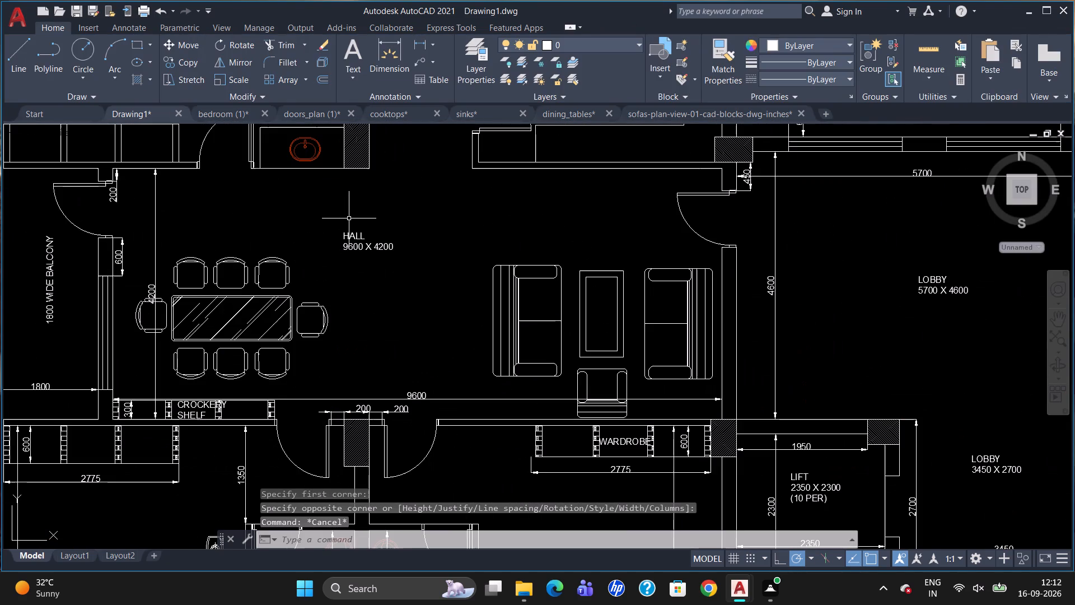
click(353, 239)
drag(342, 232, 352, 237)
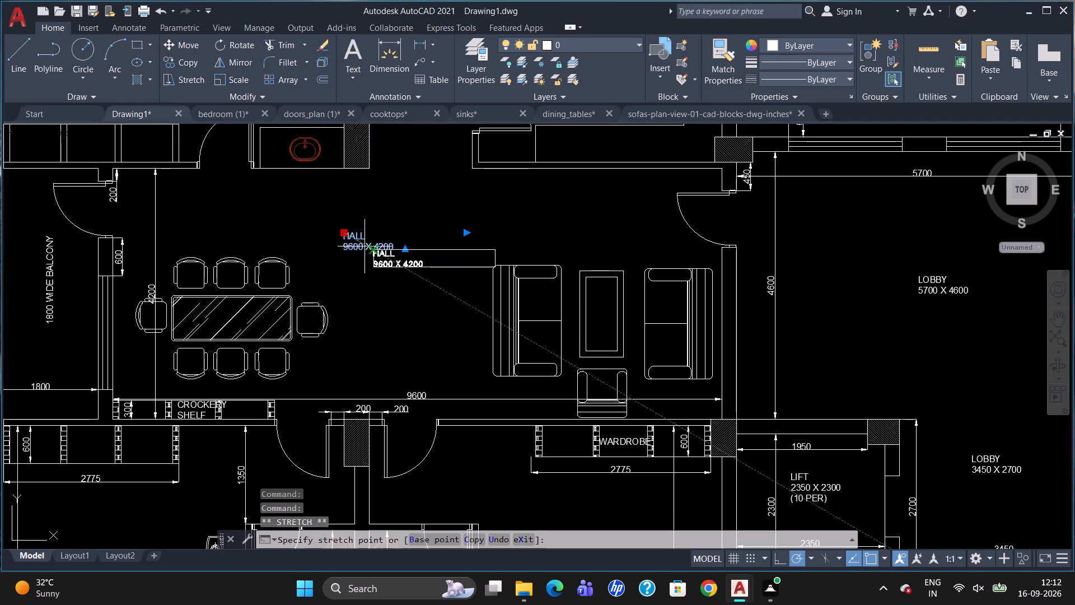
click(371, 252)
key(Escape)
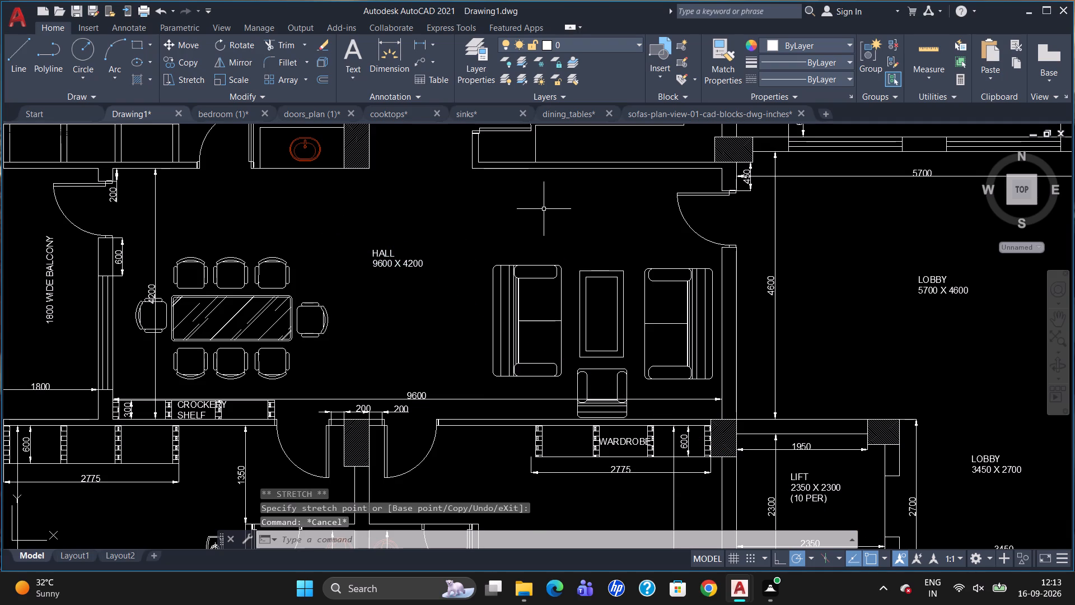
Copy the left balcony's SS RAILING text twice into the right apartment's side balcony, once beside the outer railing and once near the middle.
scroll(565, 209, down, 1)
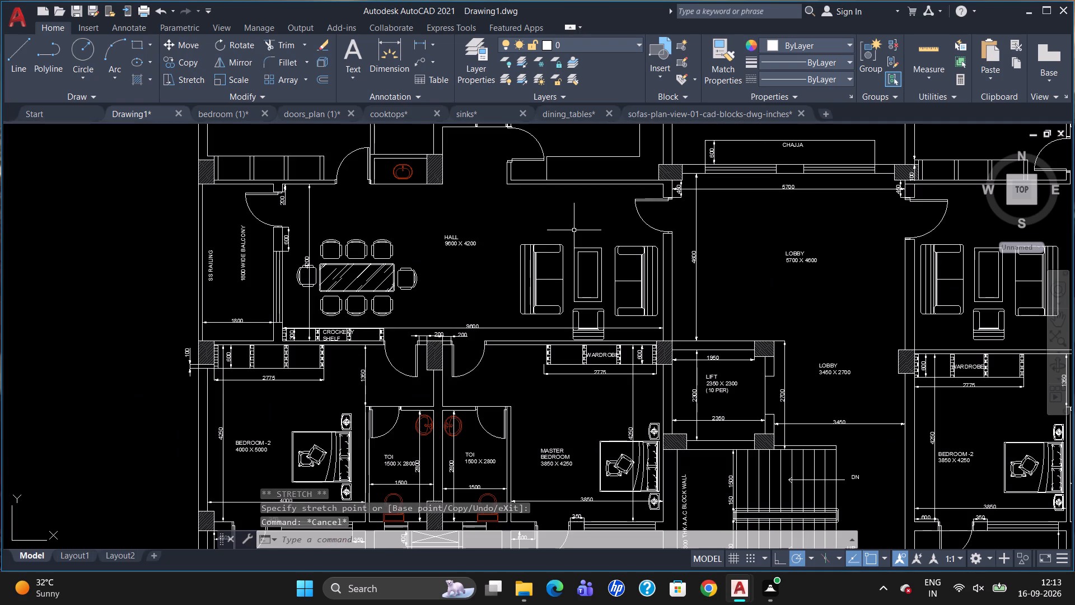
scroll(523, 206, down, 2)
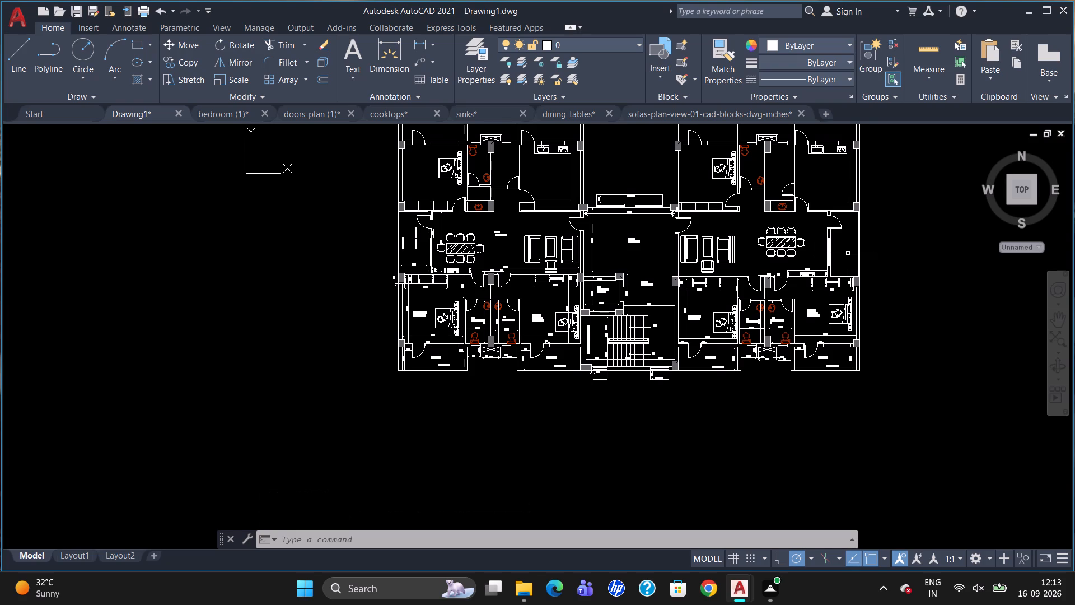
scroll(865, 225, up, 2)
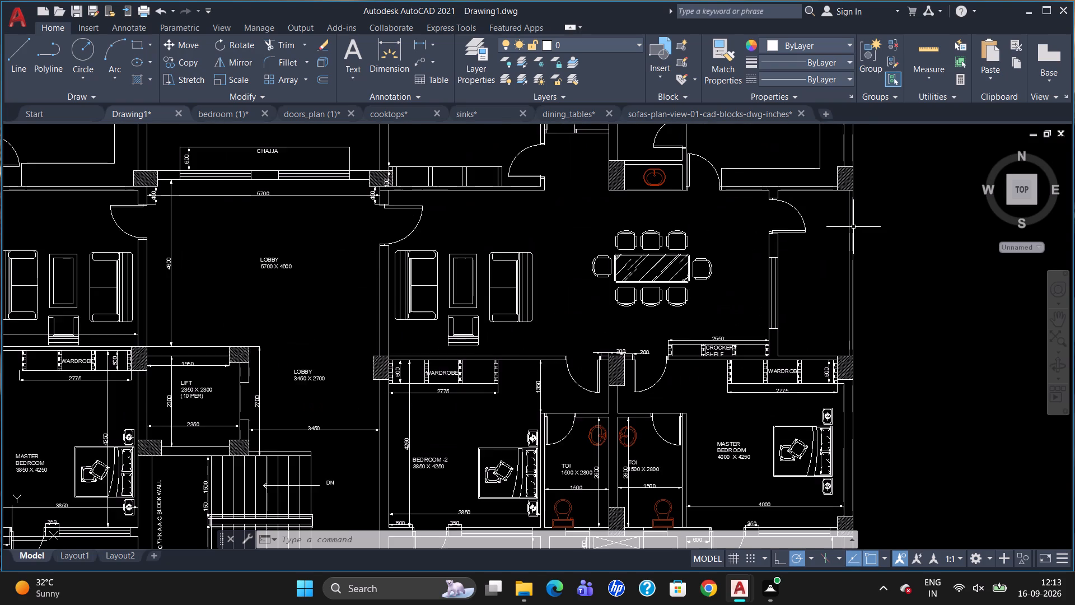
scroll(852, 229, down, 2)
scroll(418, 252, up, 2)
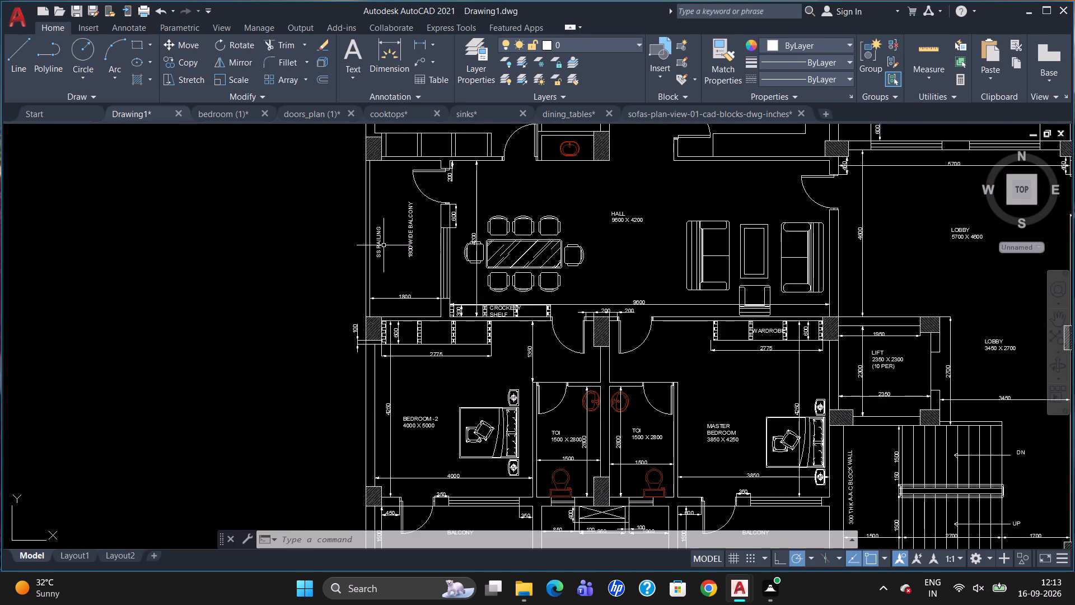
click(379, 243)
text(CO)
key(Return)
drag(378, 249, 409, 258)
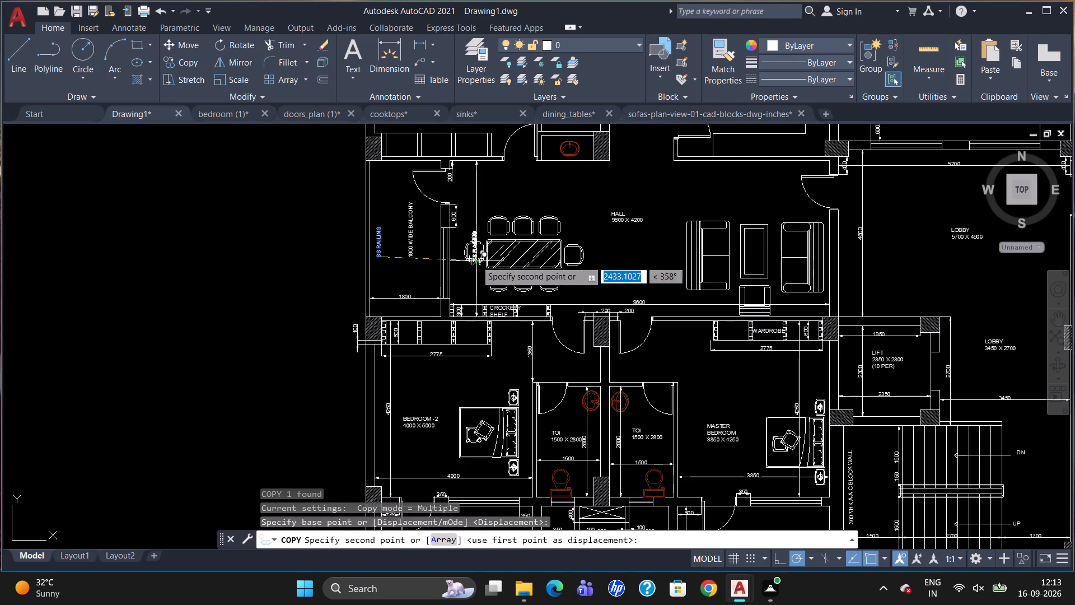
scroll(475, 260, down, 2)
scroll(908, 256, up, 4)
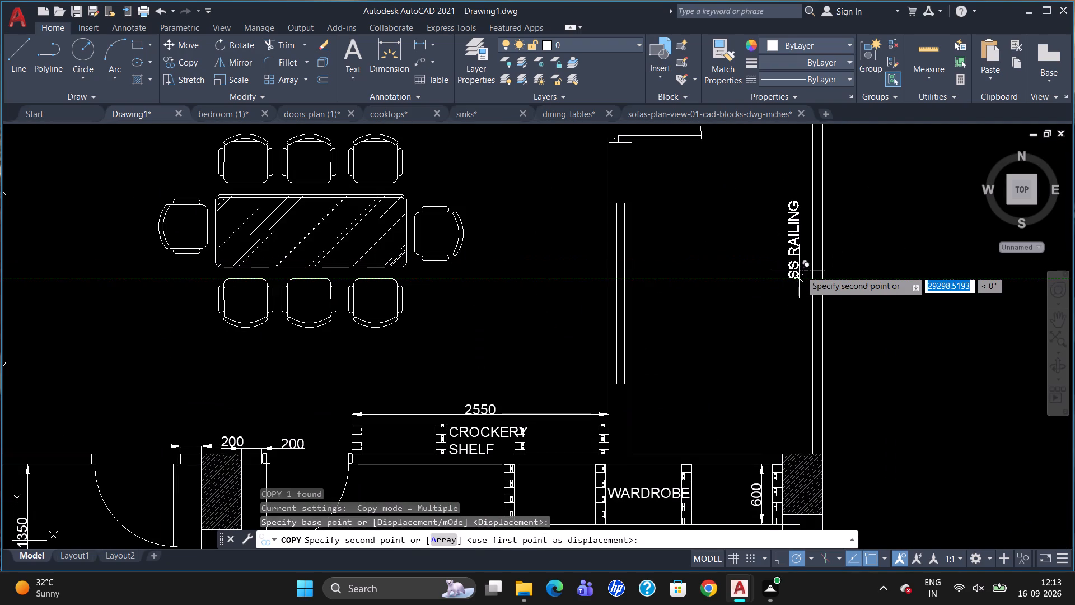
click(798, 268)
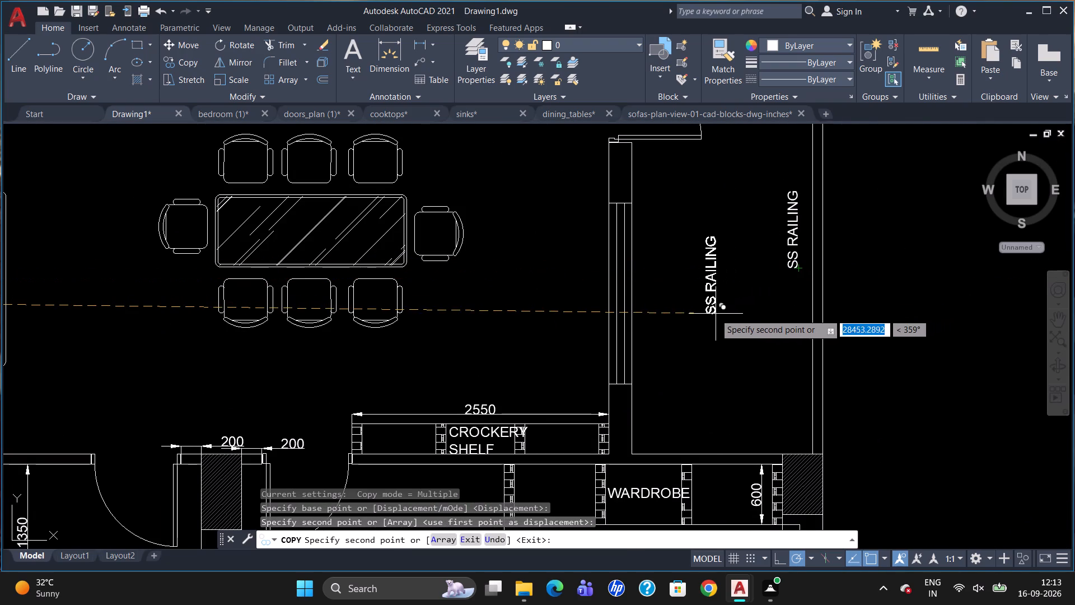
click(706, 315)
key(Escape)
Replace the text of the inner SS RAILING copy with 1880 WIDE BALCONY and widen its text box to fit one line.
double_click(700, 302)
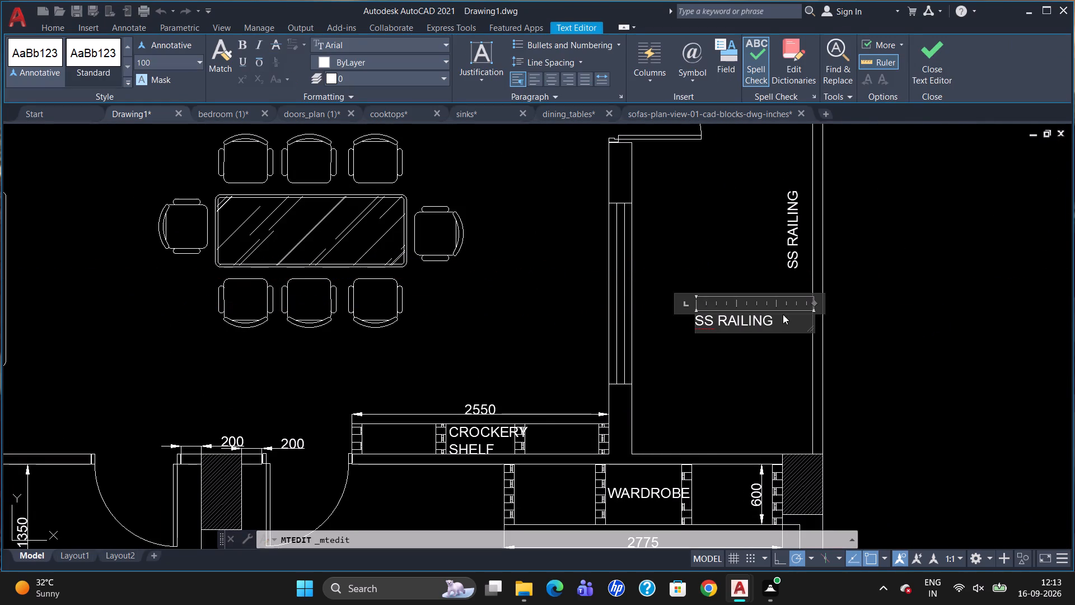
drag(783, 314, 675, 325)
drag(780, 324, 670, 318)
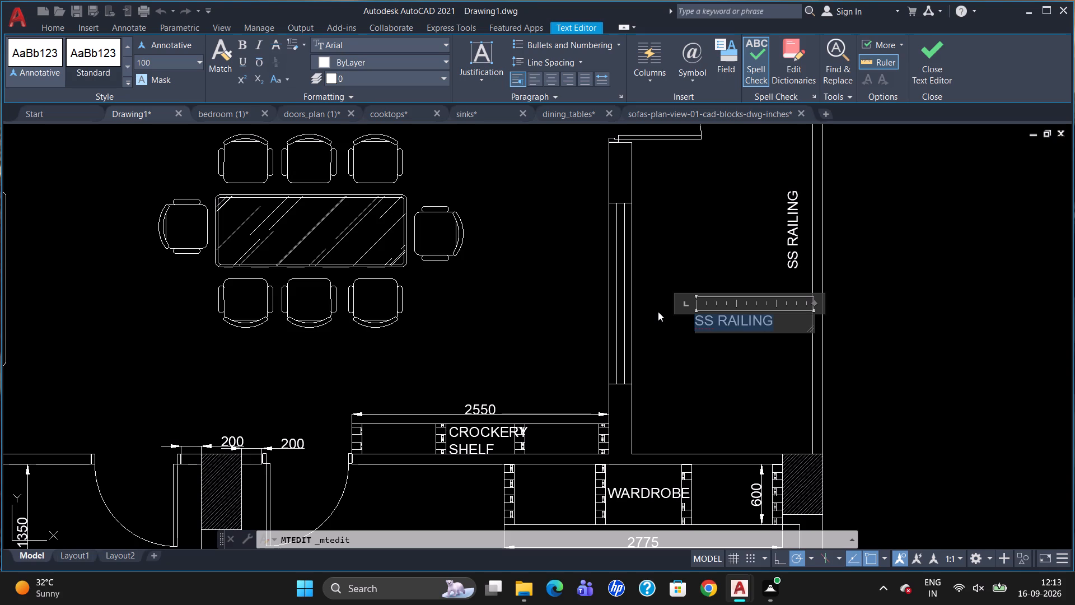
key(Delete)
text(1880 WIDE B)
text(ALCONY)
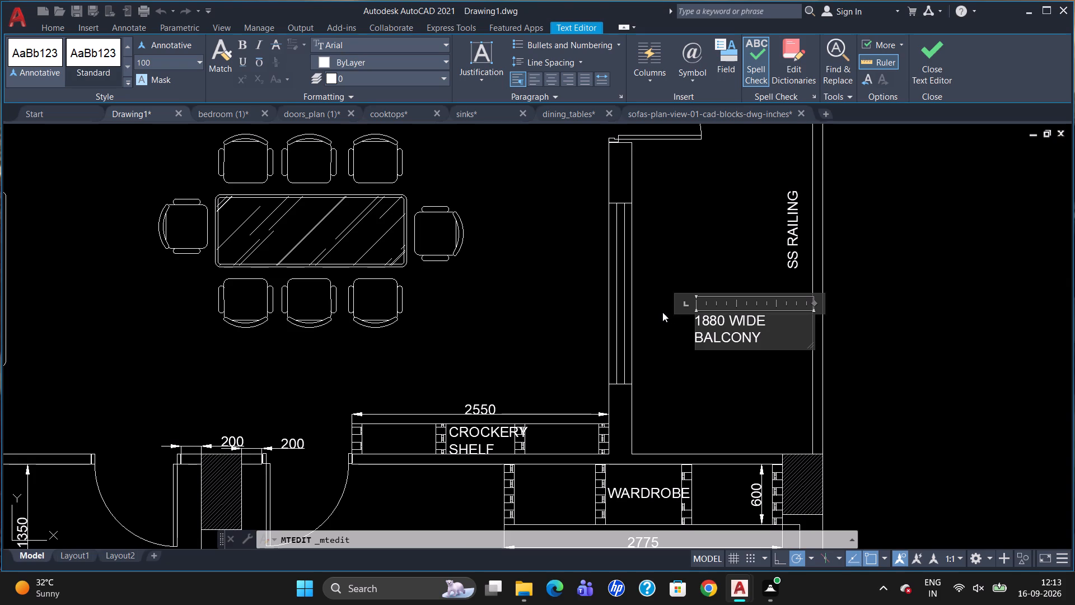
drag(813, 302, 881, 291)
click(846, 368)
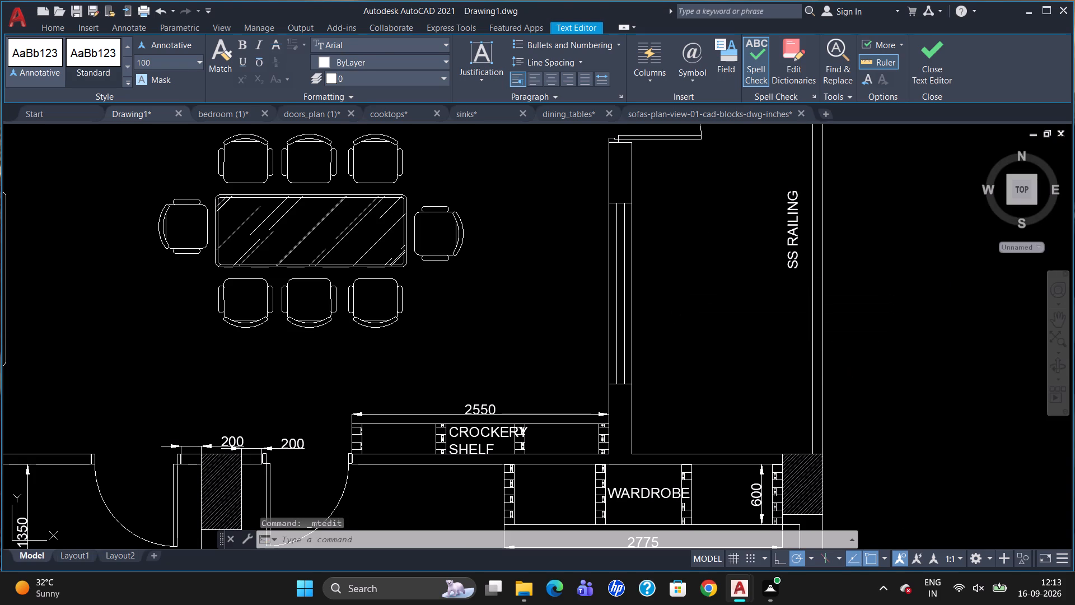
Add a horizontal linear dimension across the right apartment's side balcony, from the hall wall to the railing, below the balcony labels.
scroll(726, 284, down, 2)
scroll(731, 341, up, 1)
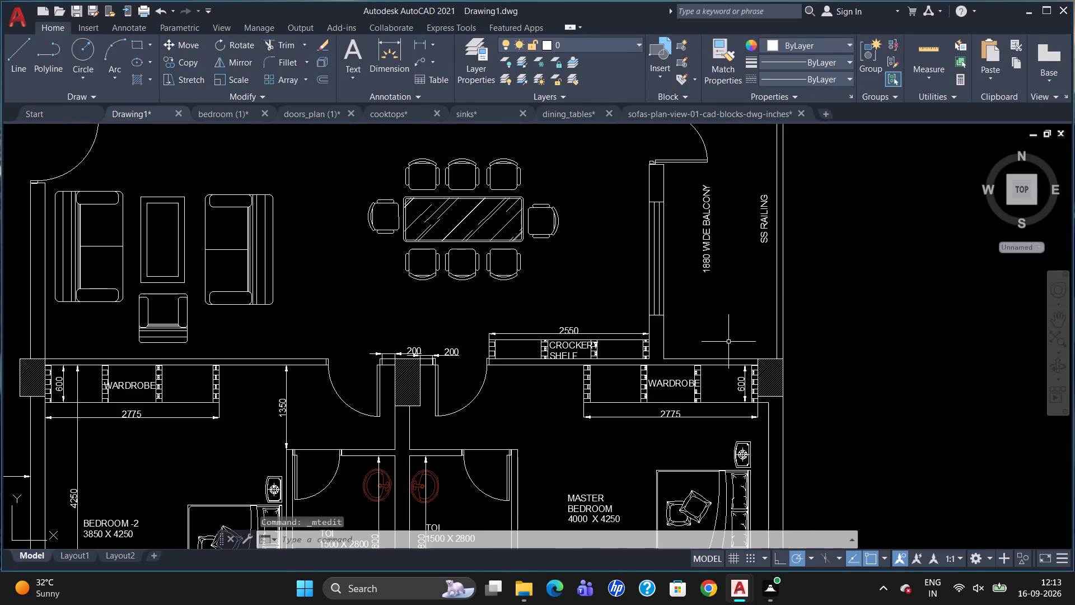
text(DLI)
key(Return)
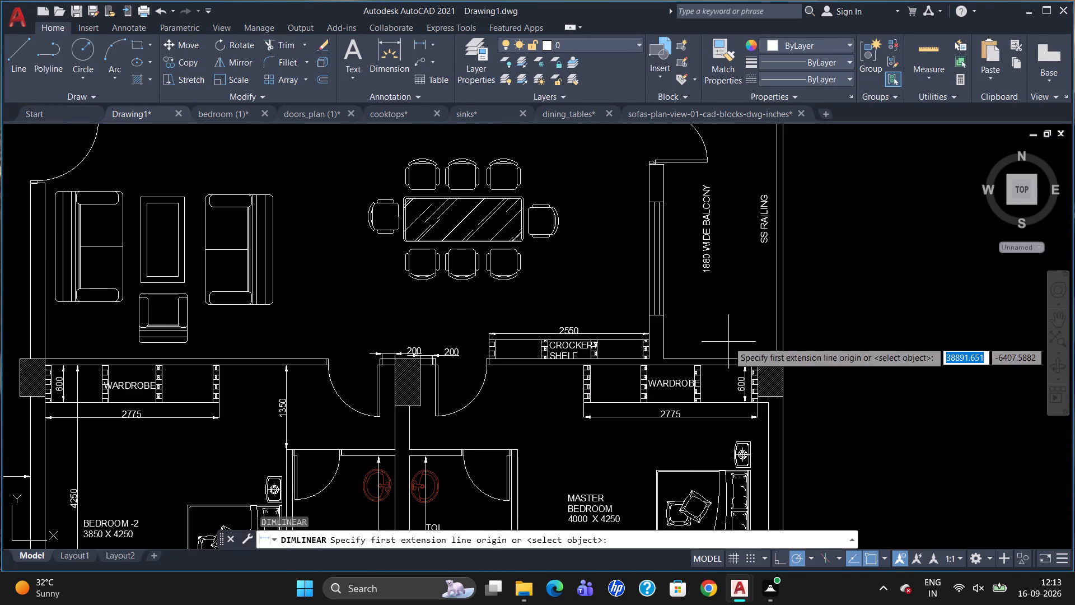
click(666, 333)
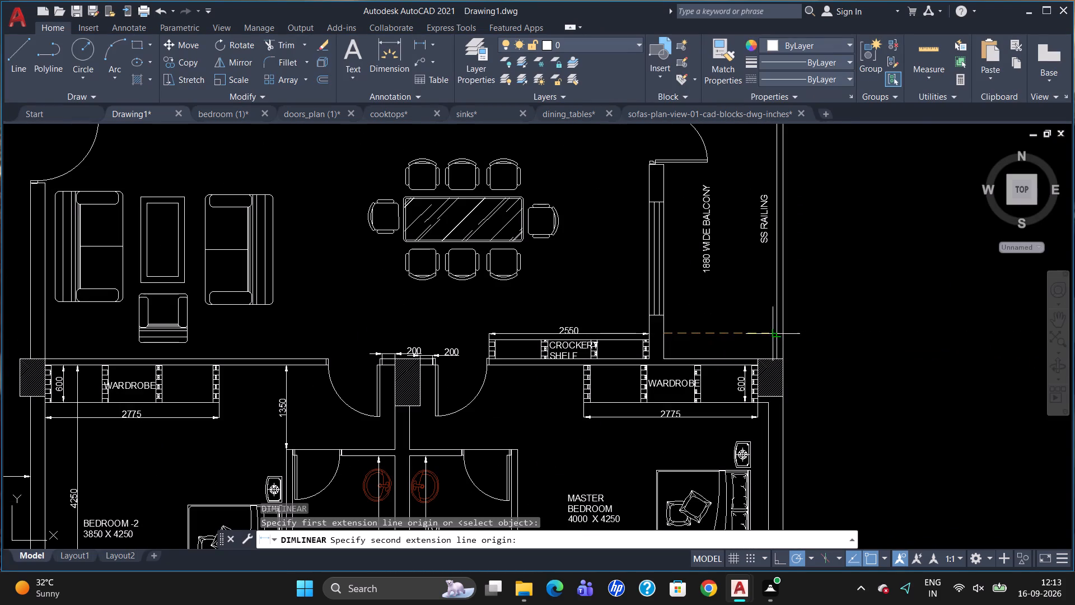
click(777, 330)
click(777, 325)
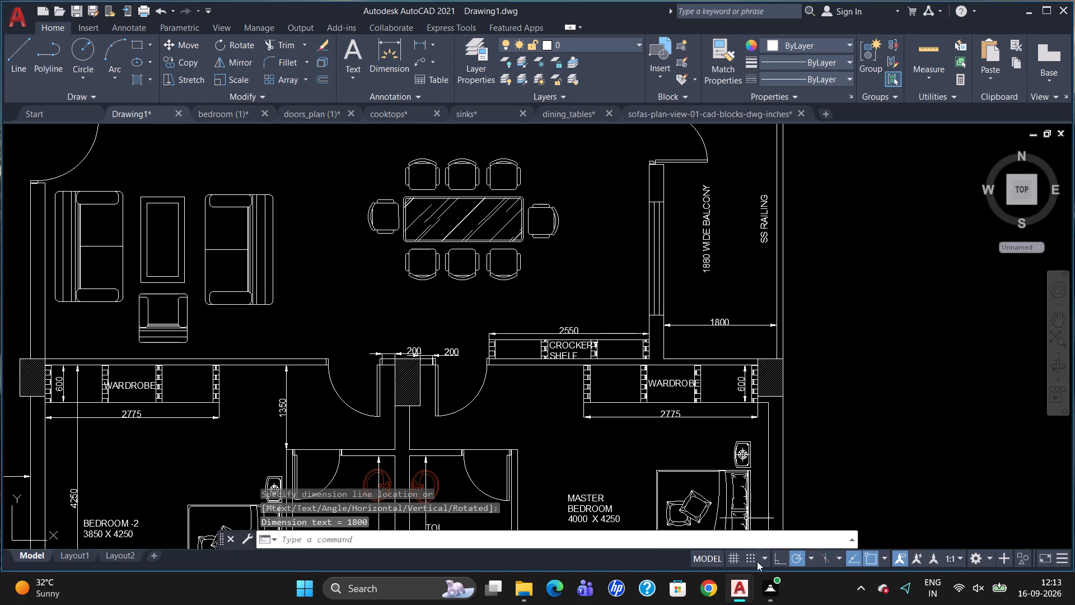
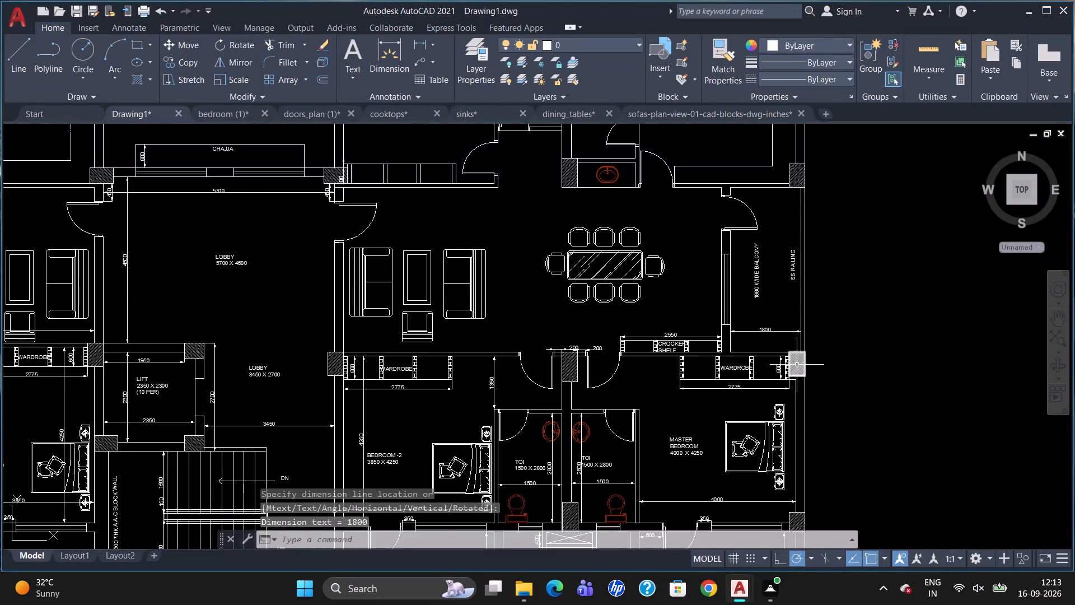
Add a vertical linear dimension to the short wall segment between the side balcony door and window, placed on the hall side.
scroll(797, 365, up, 1)
scroll(776, 366, down, 1)
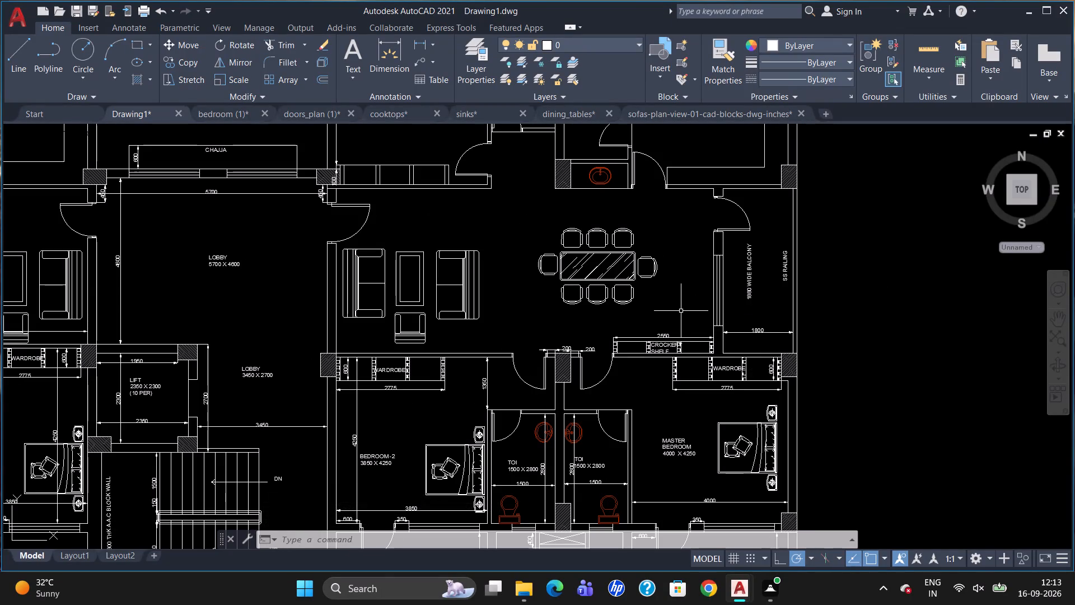
key(f)
key(BackSpace)
text(DLI)
key(Return)
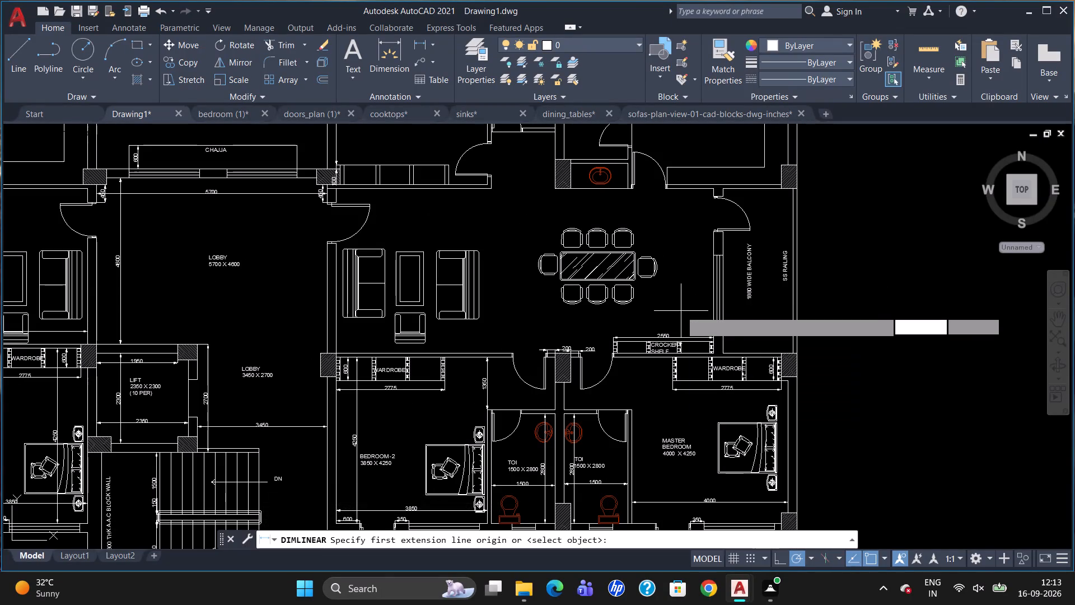
scroll(726, 232, up, 3)
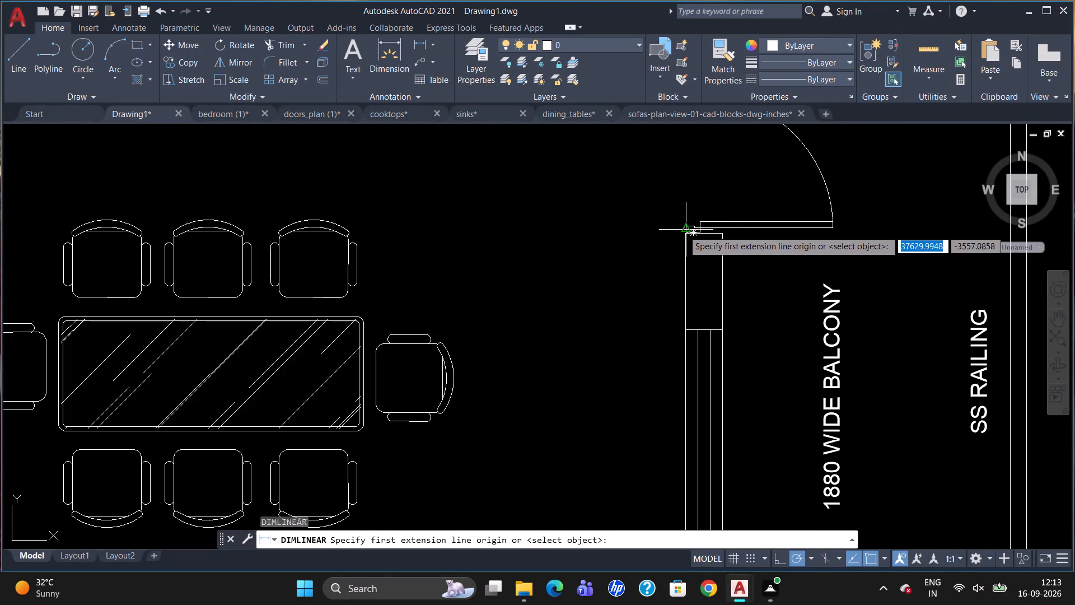
scroll(683, 232, up, 2)
drag(688, 234, 688, 240)
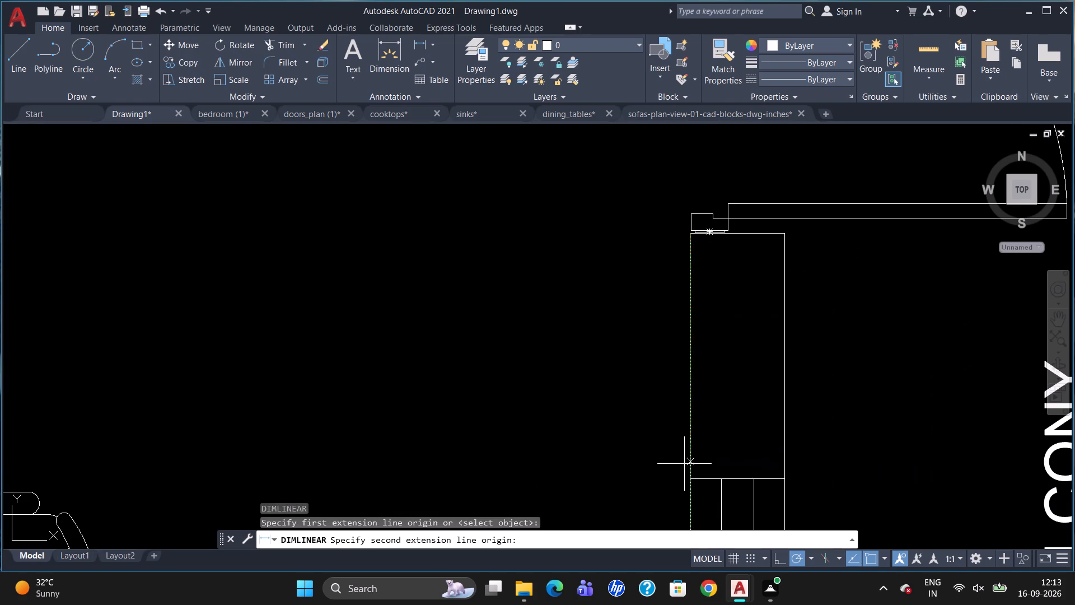
click(688, 478)
click(653, 474)
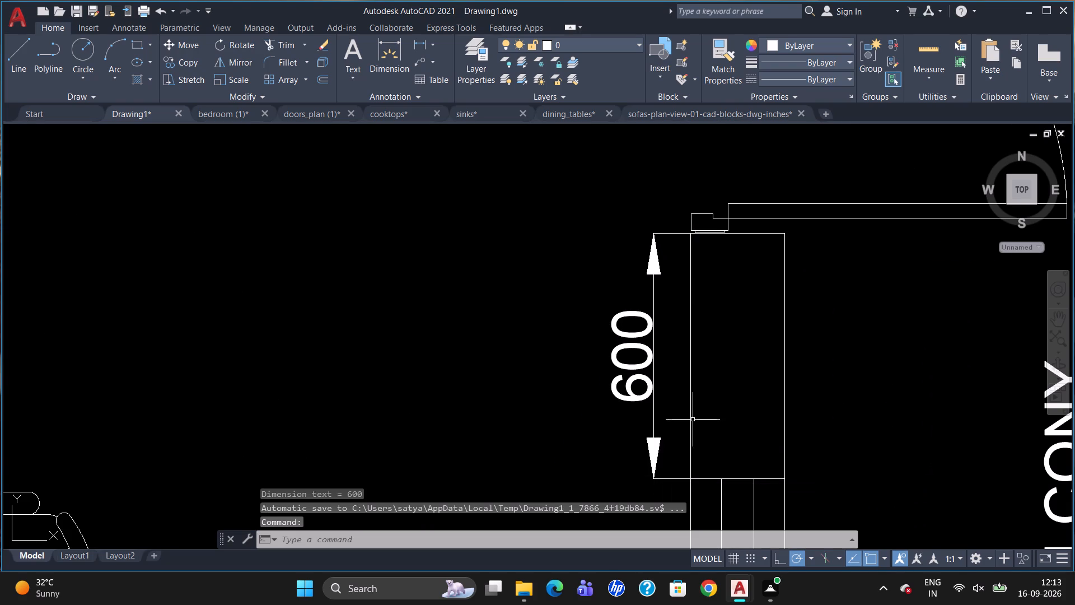
Add a vertical linear dimension to the wall stub above the side balcony door, from the upper hall wall to the stub's lower end.
scroll(749, 301, down, 2)
scroll(758, 253, down, 2)
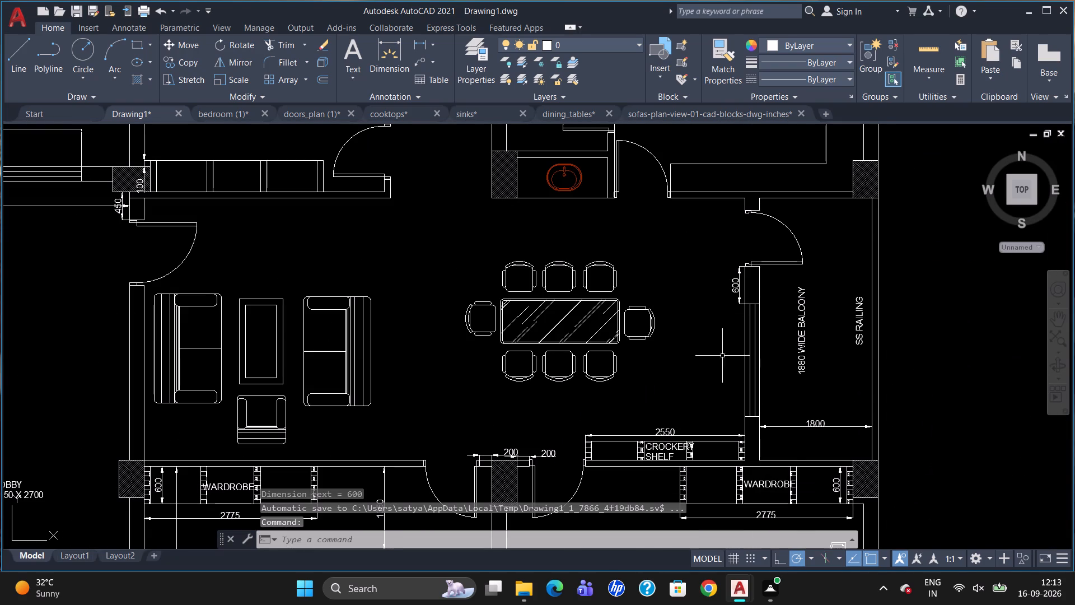
scroll(744, 291, down, 1)
scroll(761, 235, up, 1)
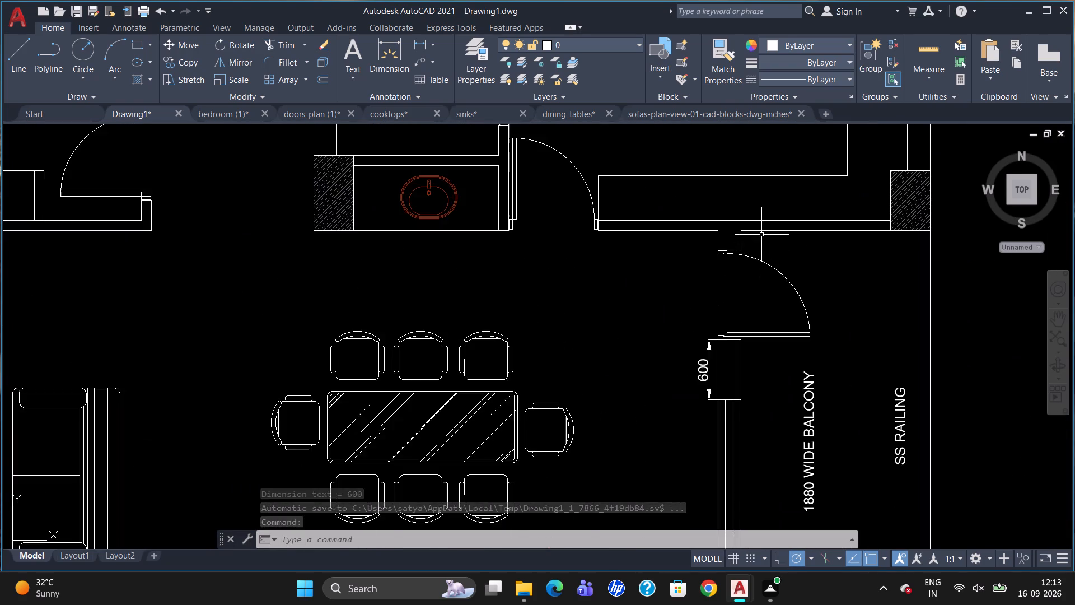
scroll(761, 235, up, 2)
key(space)
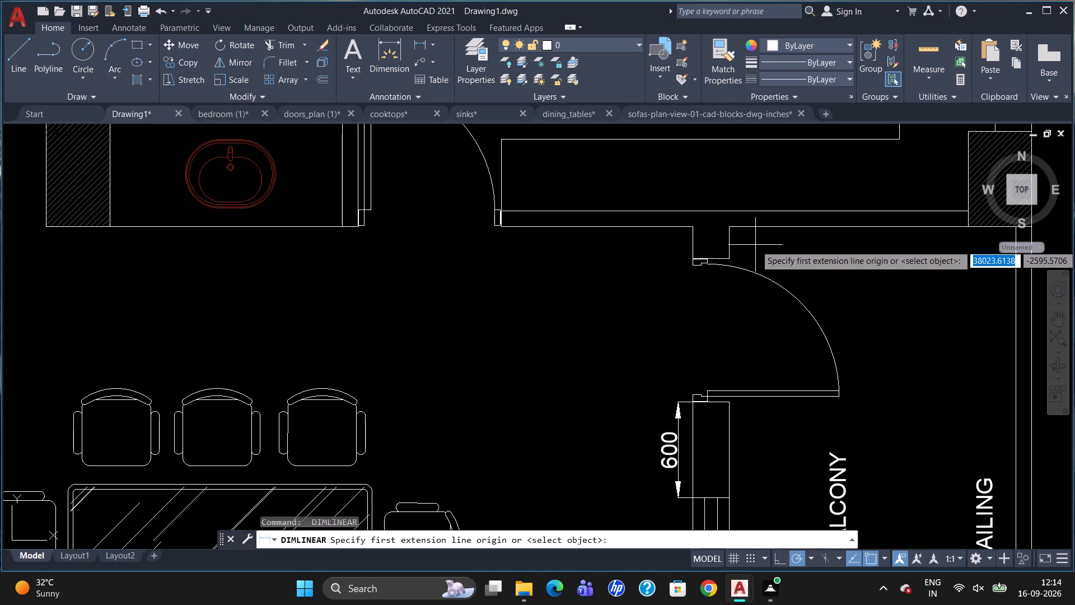
scroll(636, 218, up, 2)
click(784, 240)
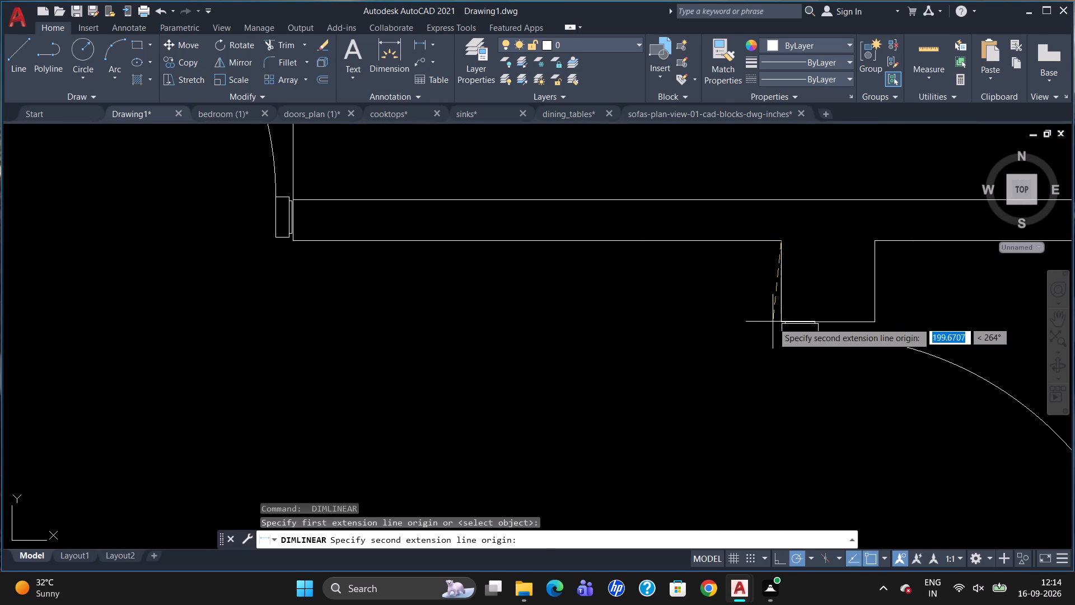
scroll(778, 319, up, 3)
click(787, 325)
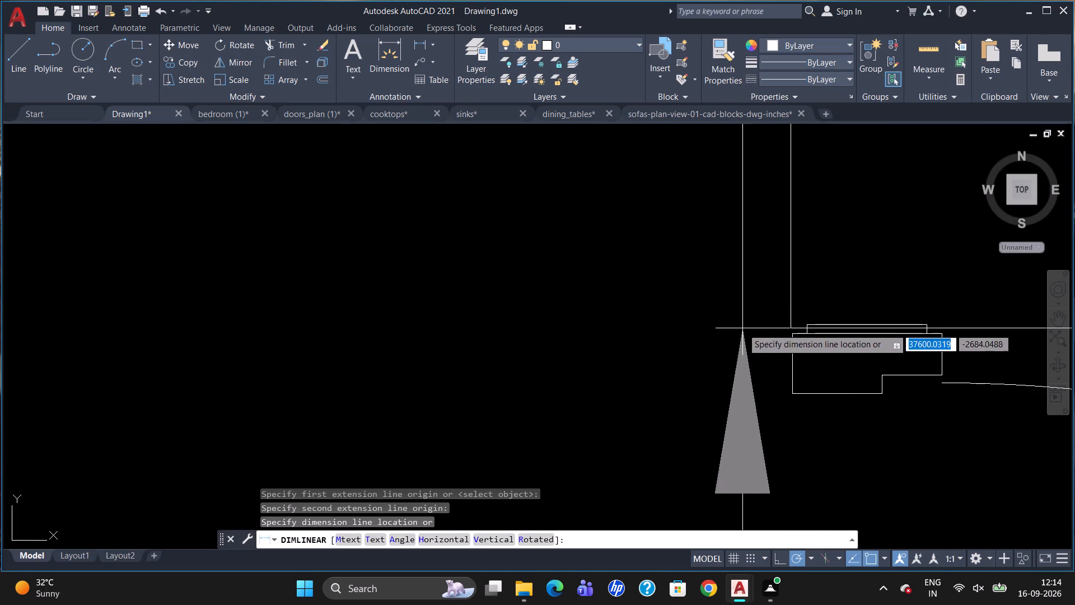
click(742, 328)
Override the wall stub dimension's text with 200.
scroll(754, 287, down, 4)
double_click(740, 369)
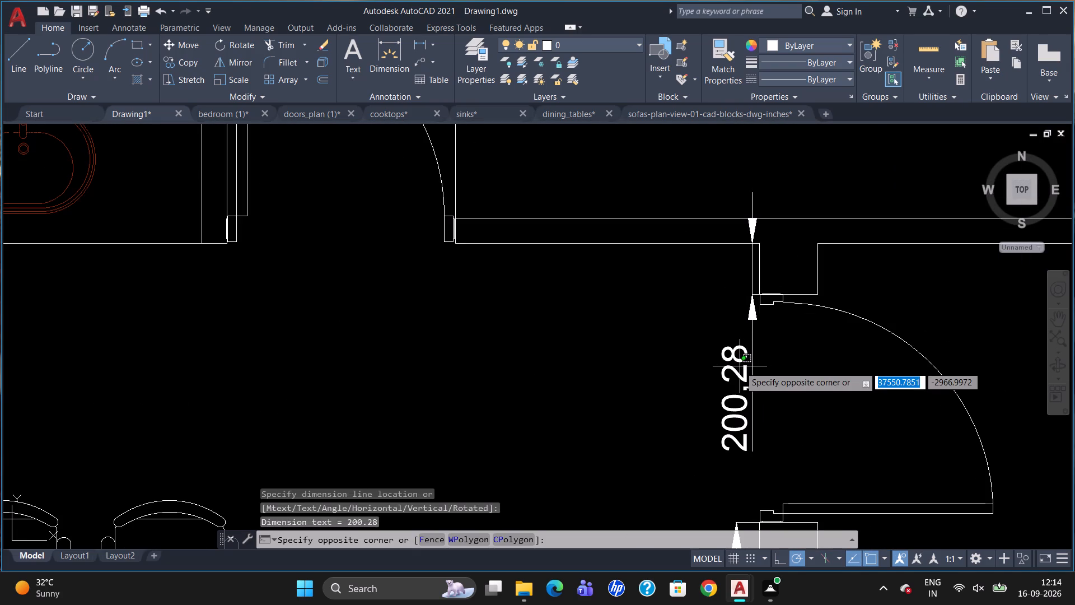
double_click(730, 366)
key(Delete)
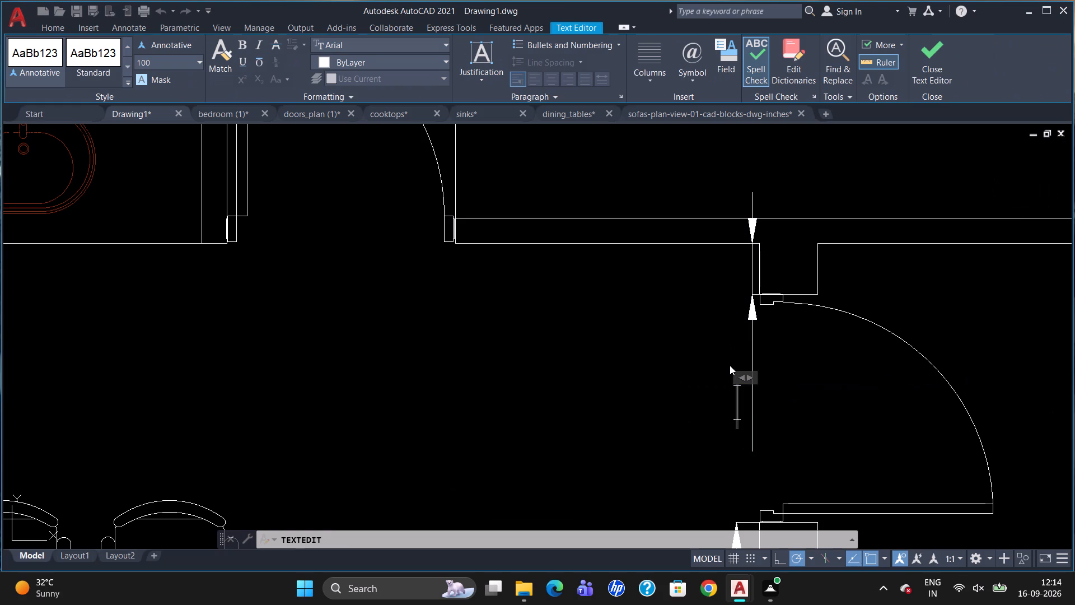
text(200)
click(672, 353)
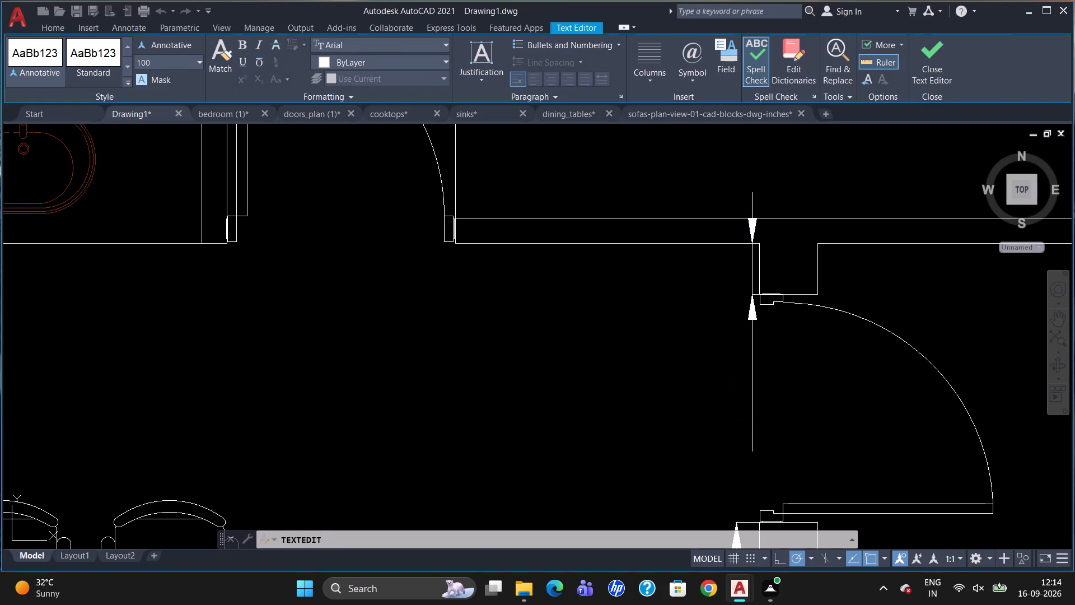
key(Escape)
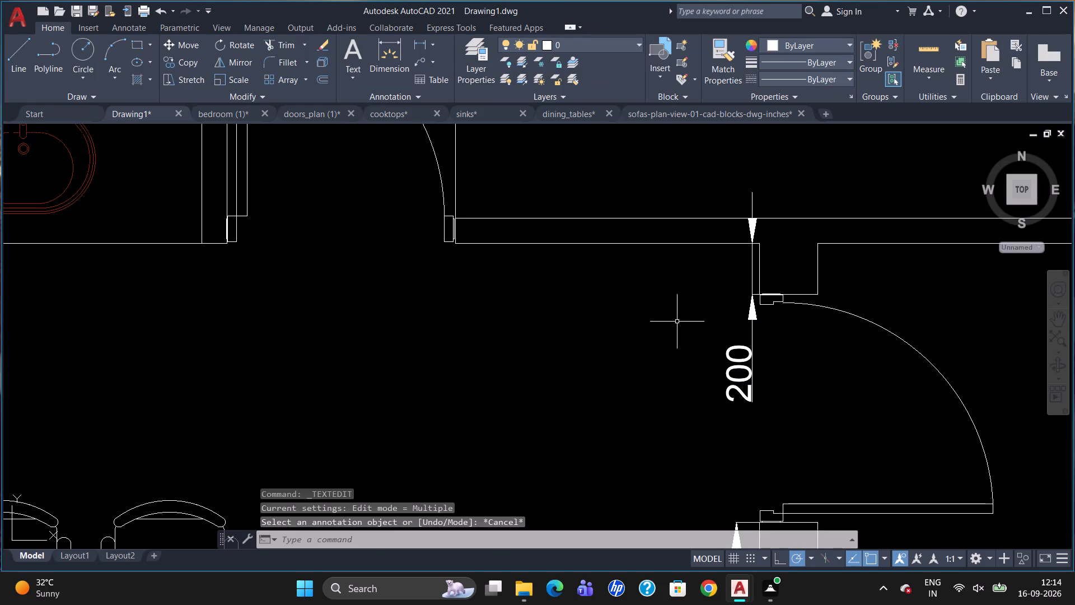
Add a vertical linear dimension in the right apartment's hall, from the upper wall down to the crockery shelf's dimension line.
scroll(693, 270, down, 2)
scroll(733, 237, down, 2)
scroll(714, 395, up, 1)
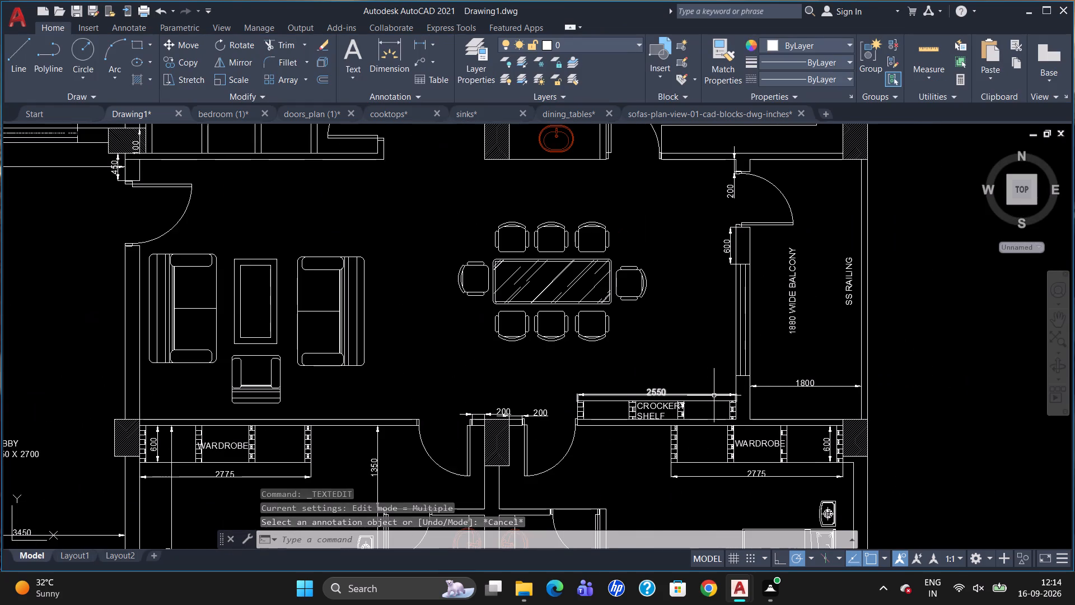
text(DLI)
key(Return)
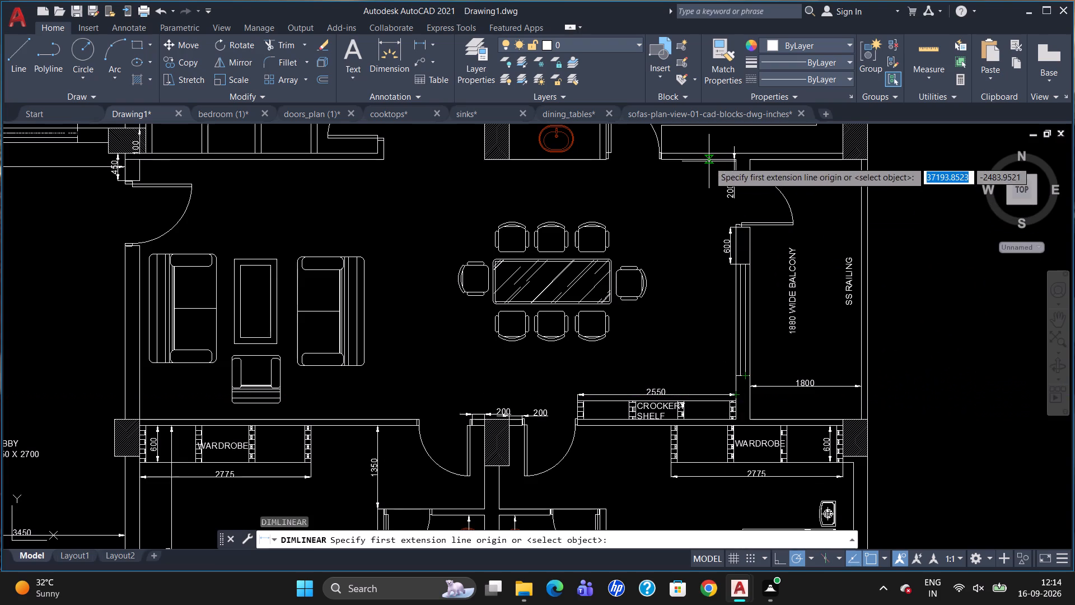
drag(709, 161, 708, 169)
click(708, 398)
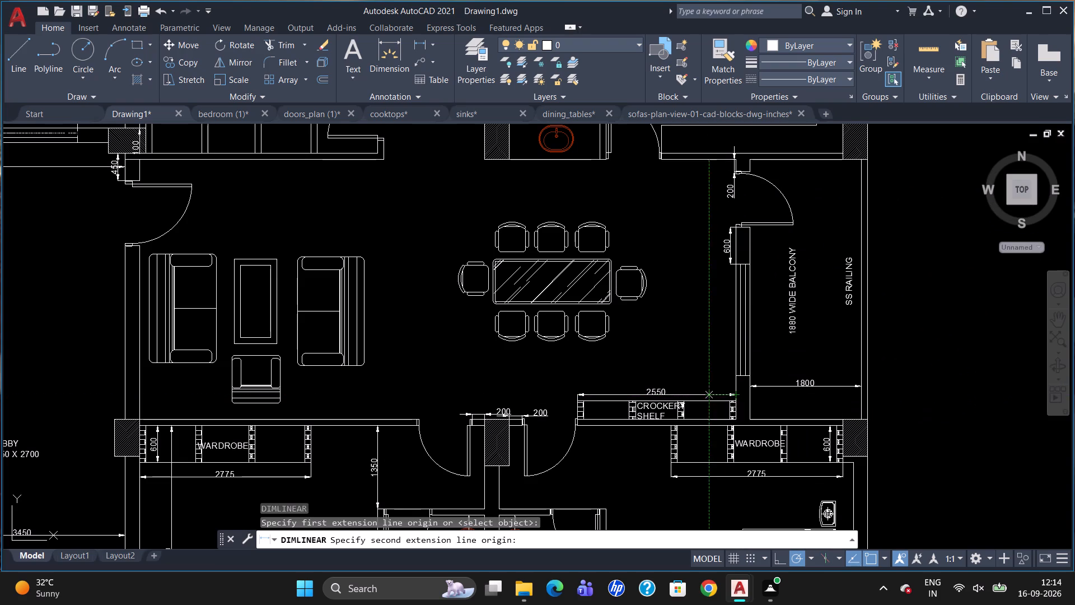
click(703, 397)
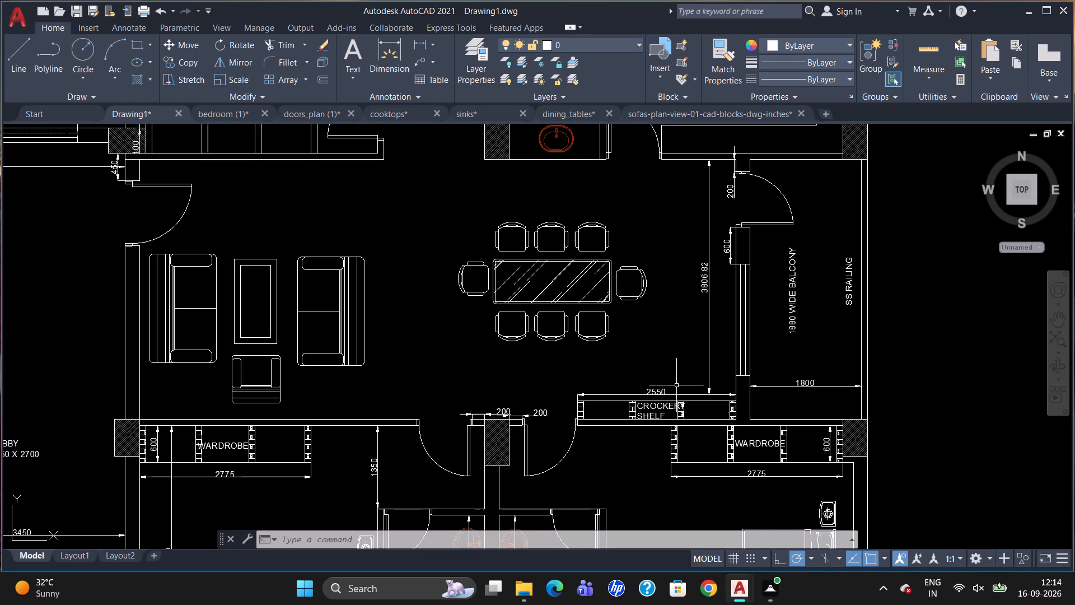
Override the hall's vertical dimension text with 4200.
scroll(726, 239, up, 2)
double_click(671, 364)
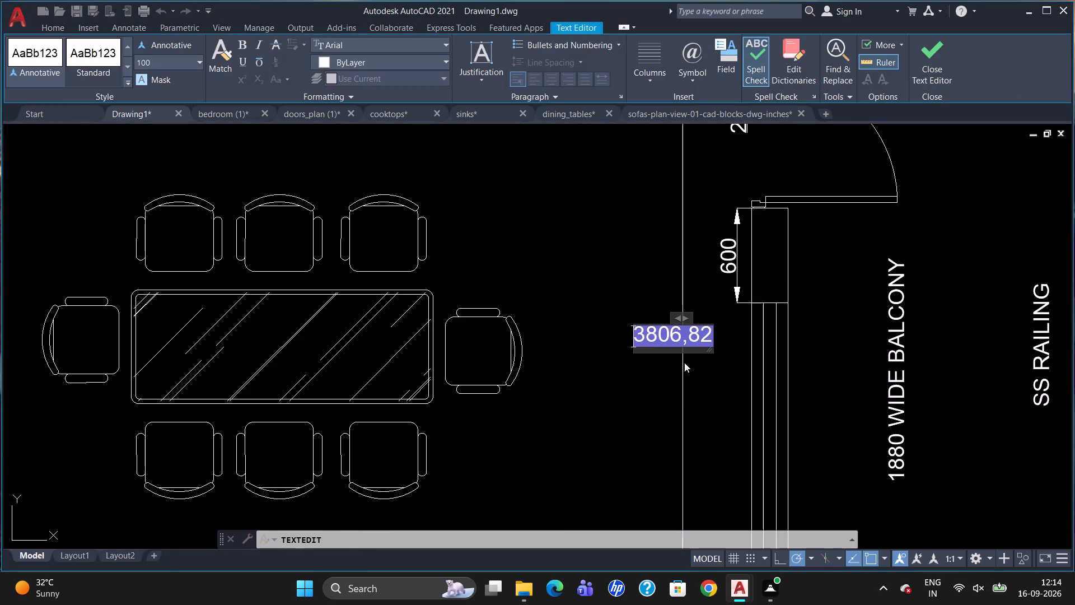
key(Delete)
text(42)
text(00)
click(644, 364)
key(Escape)
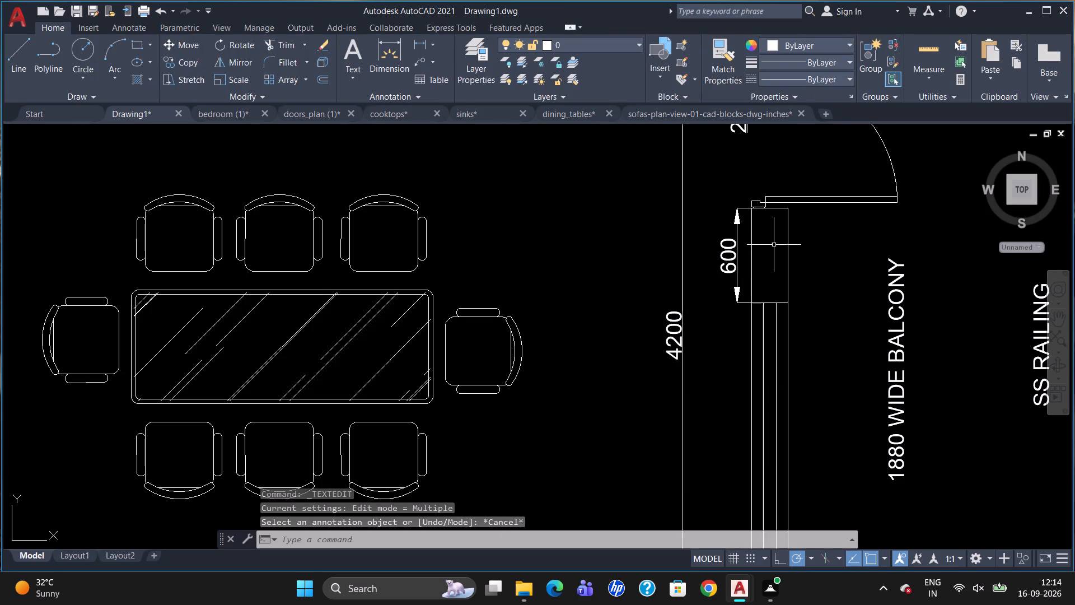
Add multiline text HALL / 9600 X 4200 at height 100 between the sofas and dining set in the right apartment, and save it.
scroll(773, 254, down, 3)
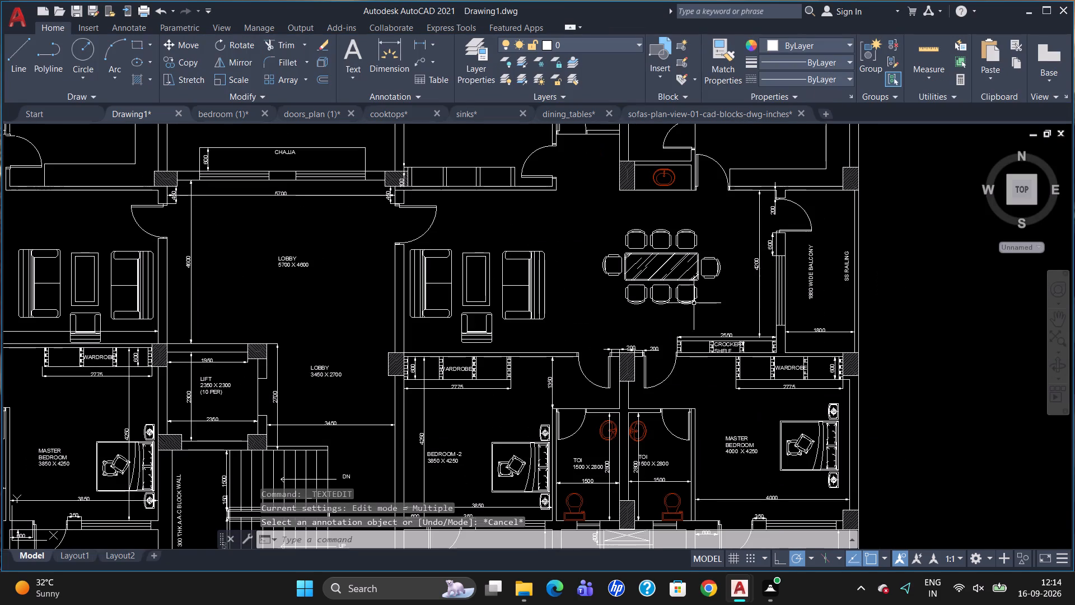
scroll(490, 259, up, 1)
key(t)
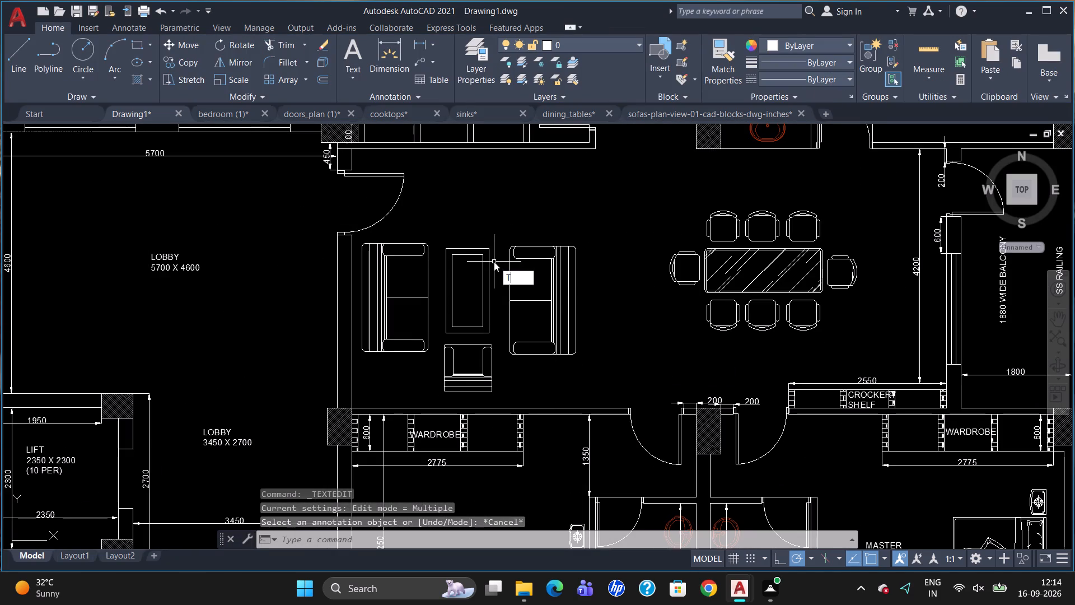
key(Return)
scroll(592, 236, up, 2)
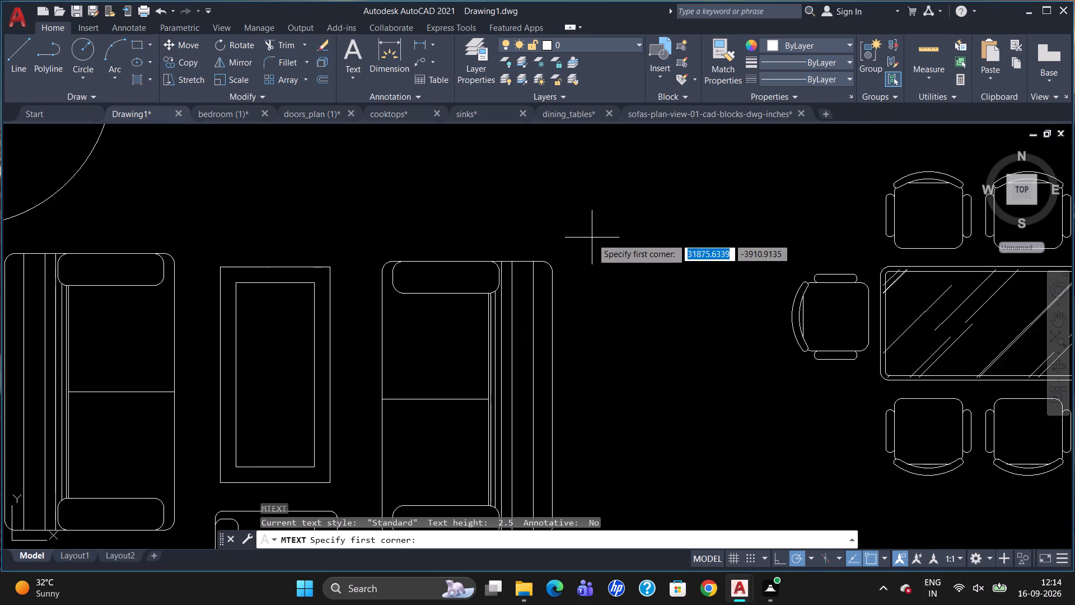
drag(605, 206, 609, 224)
click(752, 290)
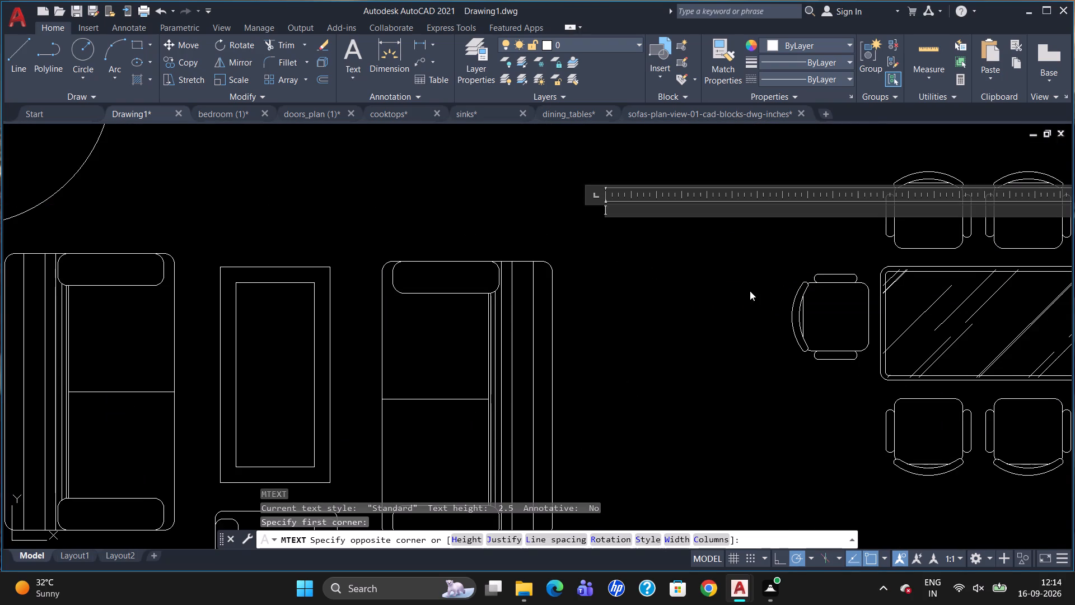
click(159, 64)
key(BackSpace)
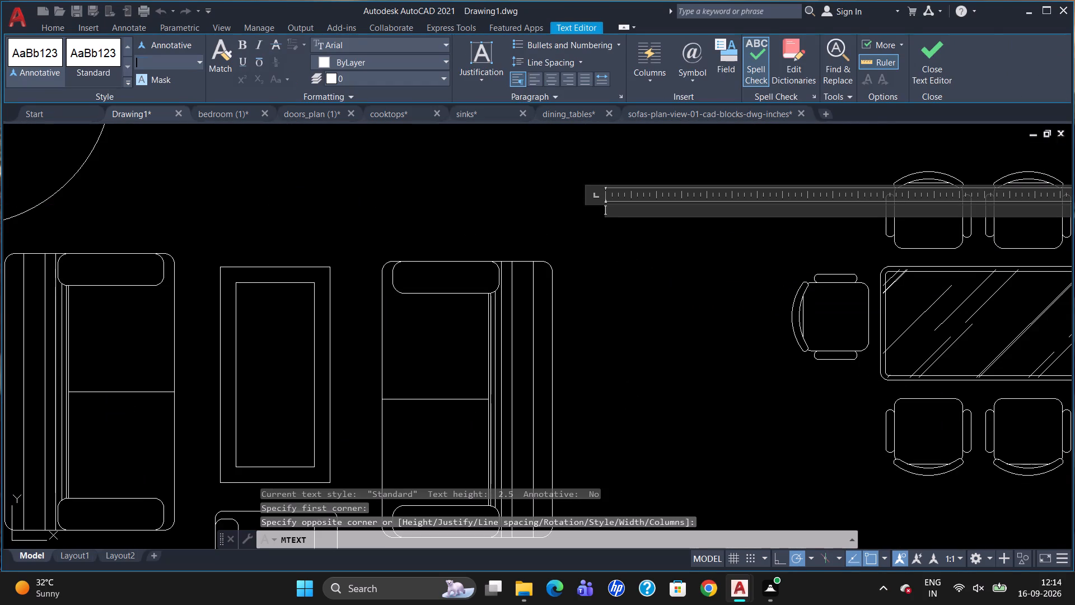
text(100)
key(Return)
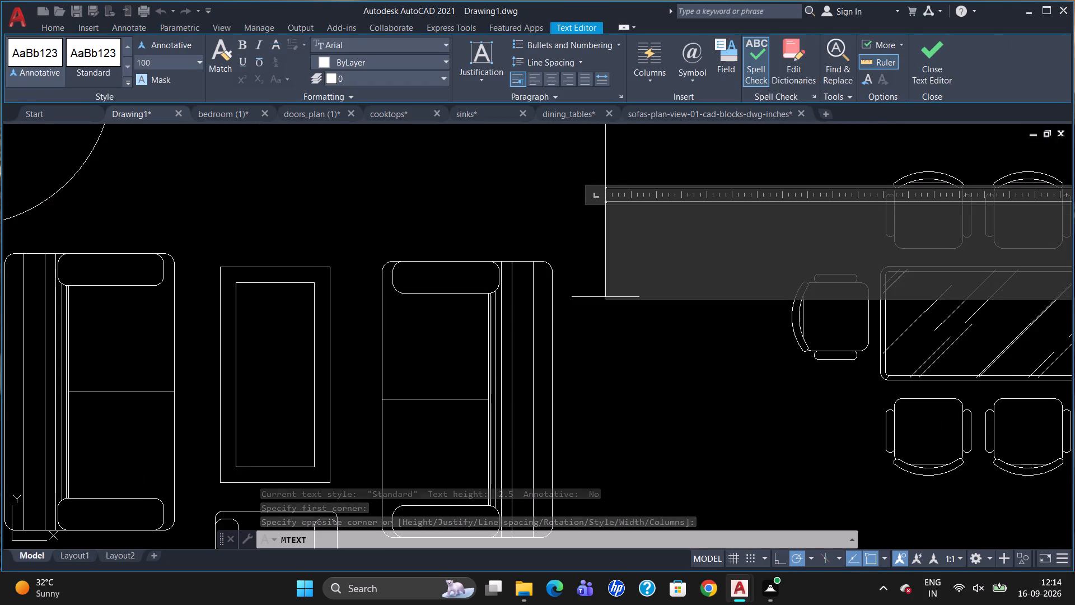
text(HALL)
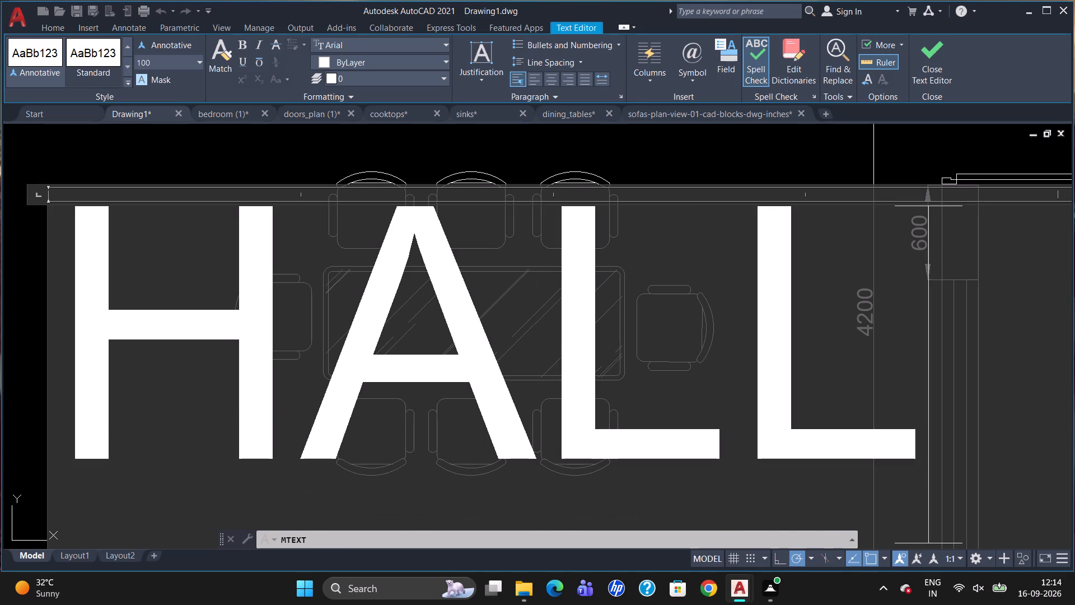
key(Return)
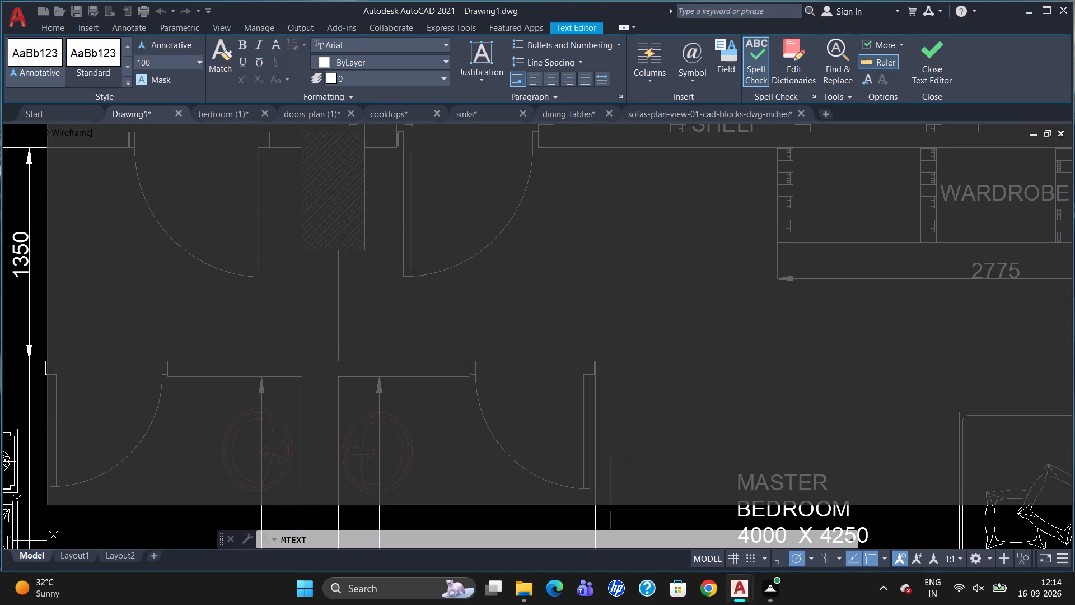
text(9600 X)
key(space)
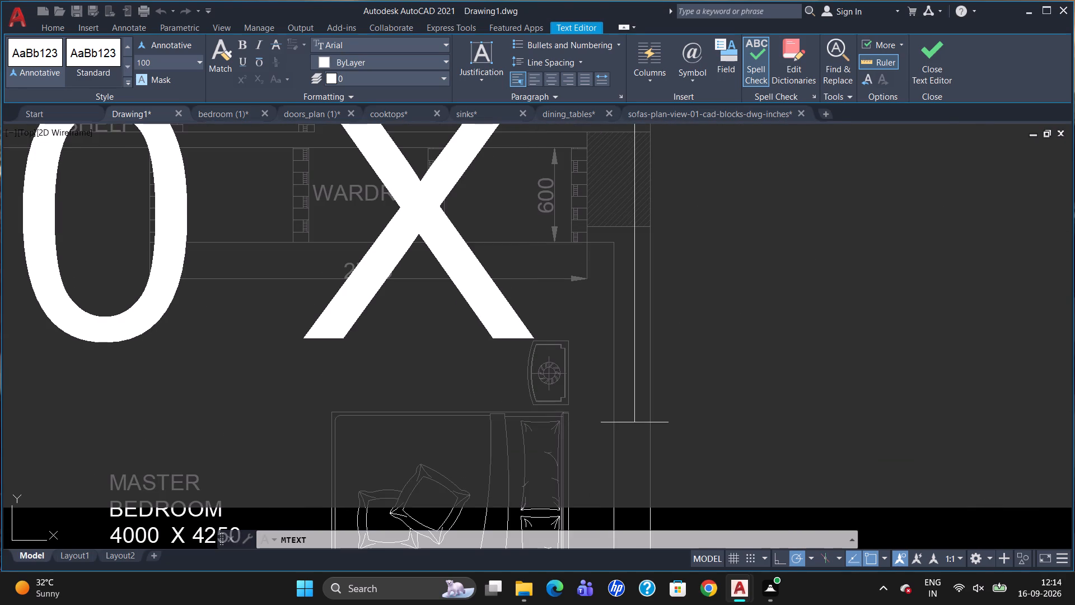
text(4200)
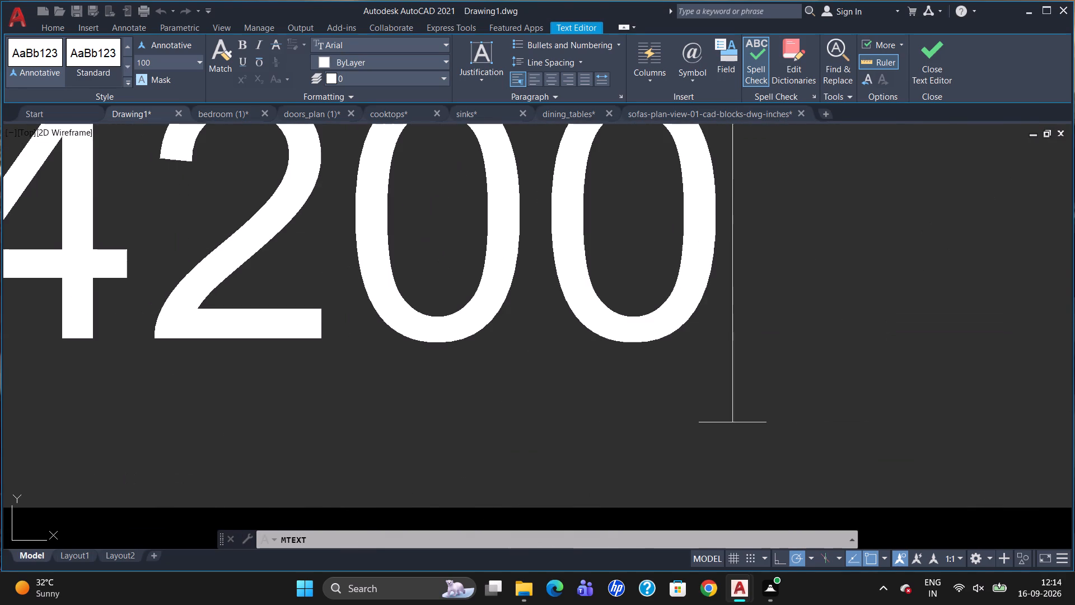
key(Escape)
click(567, 285)
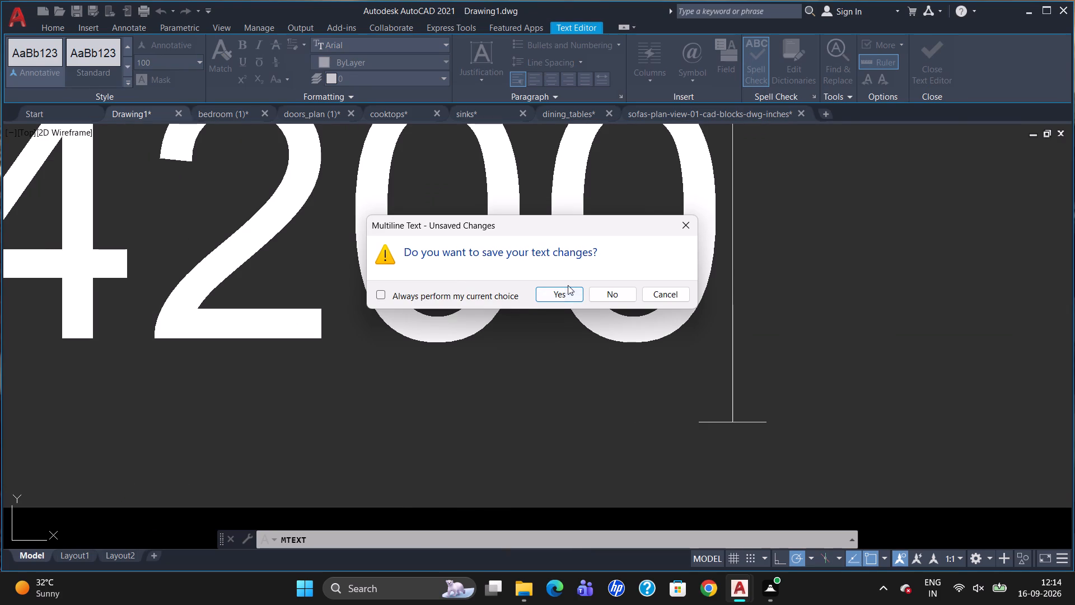
click(566, 294)
Add a horizontal linear dimension across the right apartment's hall, wall to wall, just above the crockery shelf.
scroll(724, 274, down, 3)
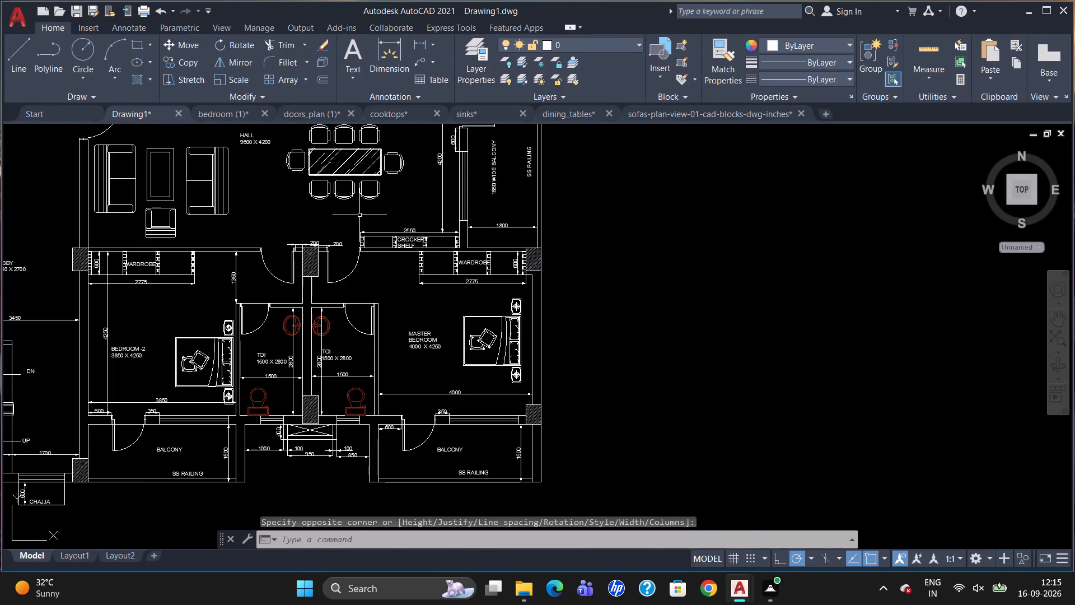
scroll(359, 215, up, 2)
scroll(620, 189, down, 2)
scroll(572, 176, up, 1)
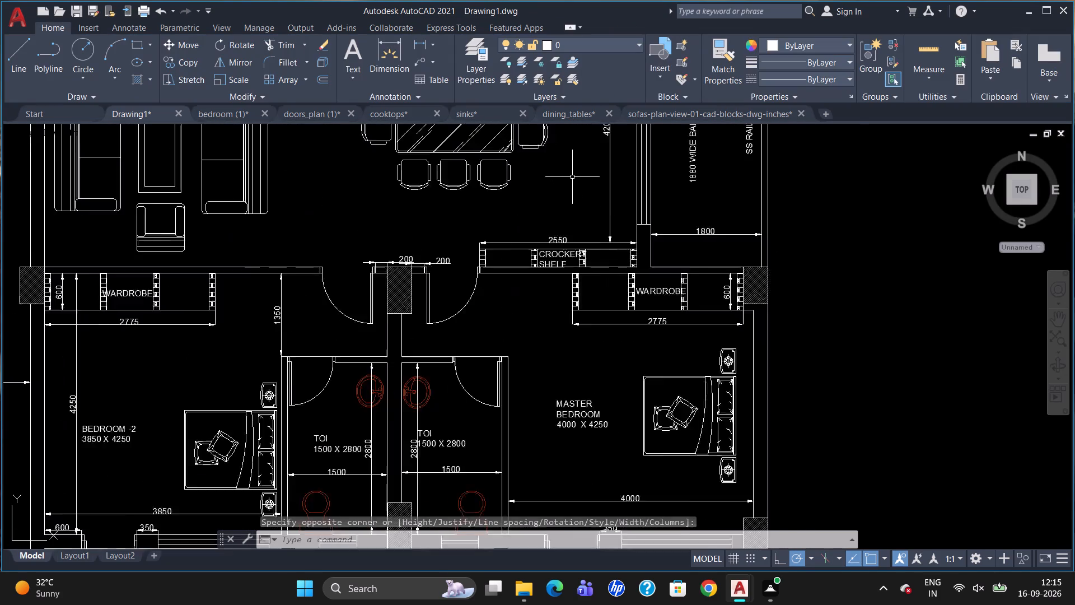
scroll(572, 178, up, 1)
scroll(625, 322, down, 2)
scroll(463, 170, up, 1)
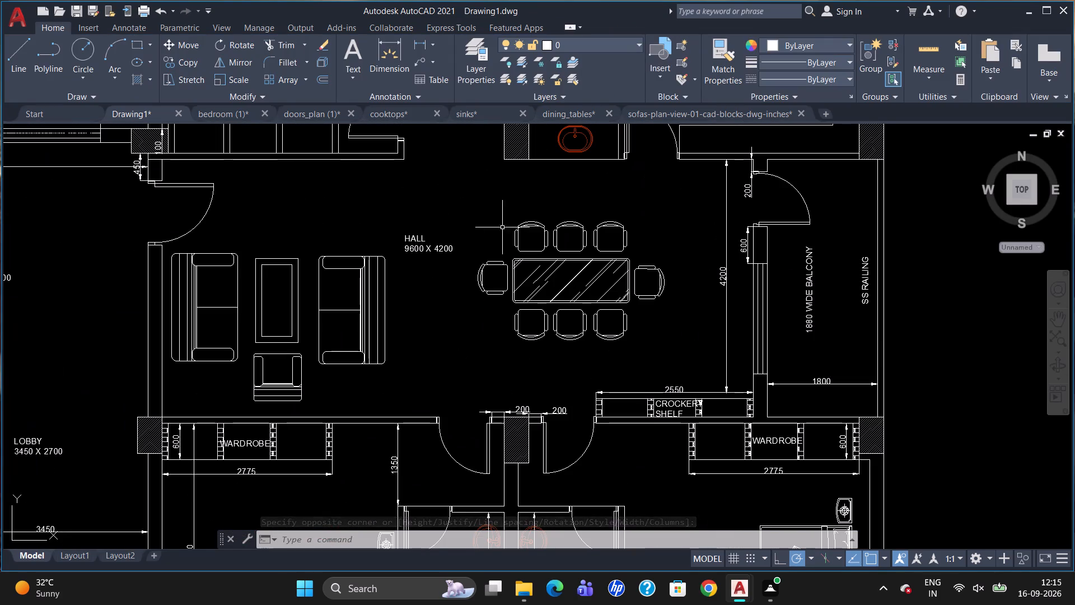
text(DLI)
key(Return)
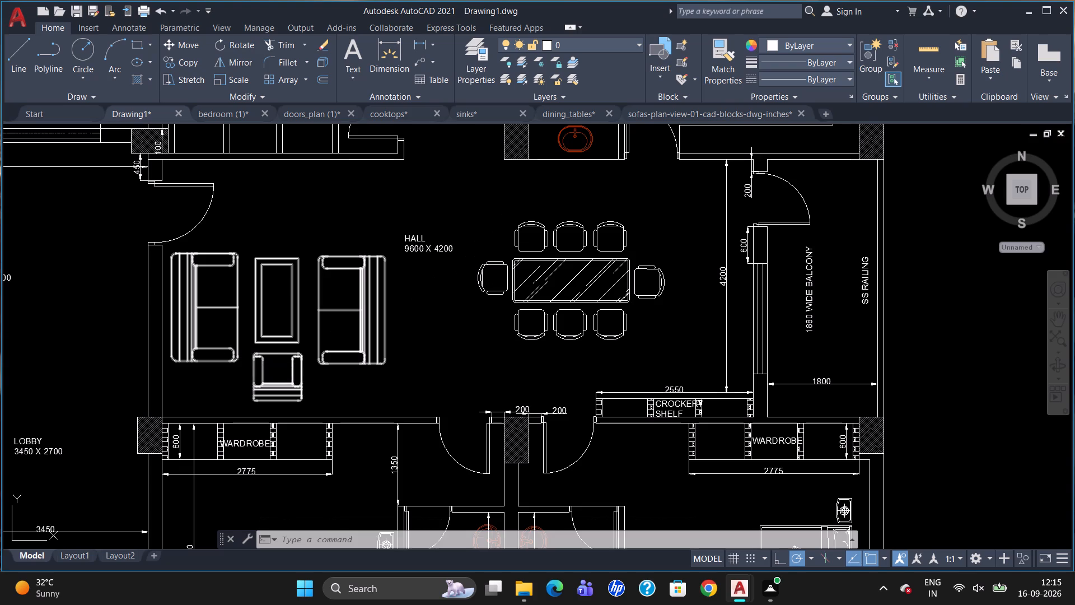
click(167, 392)
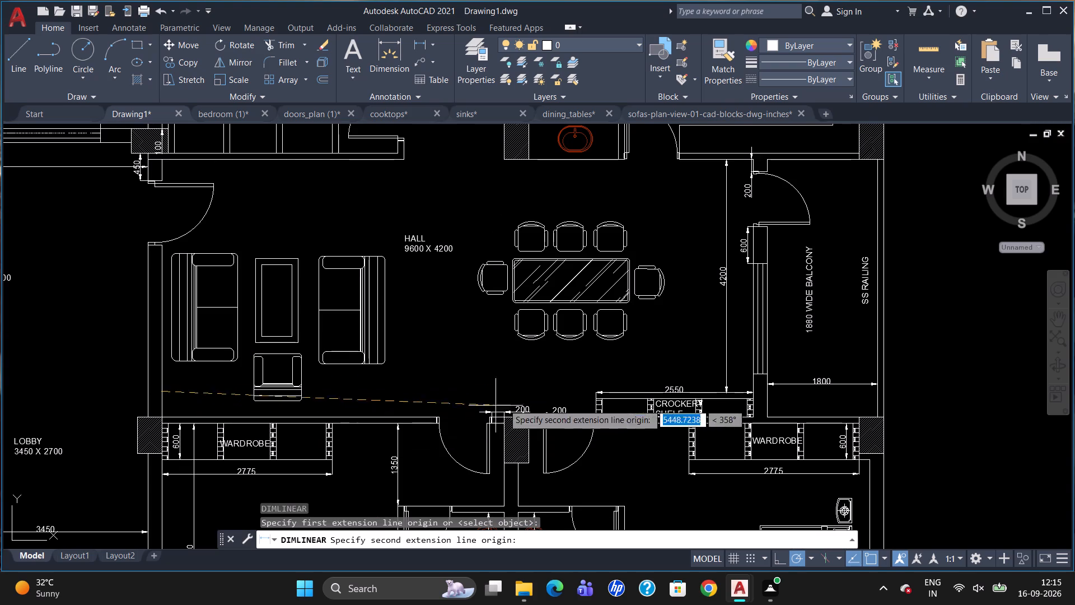
click(751, 383)
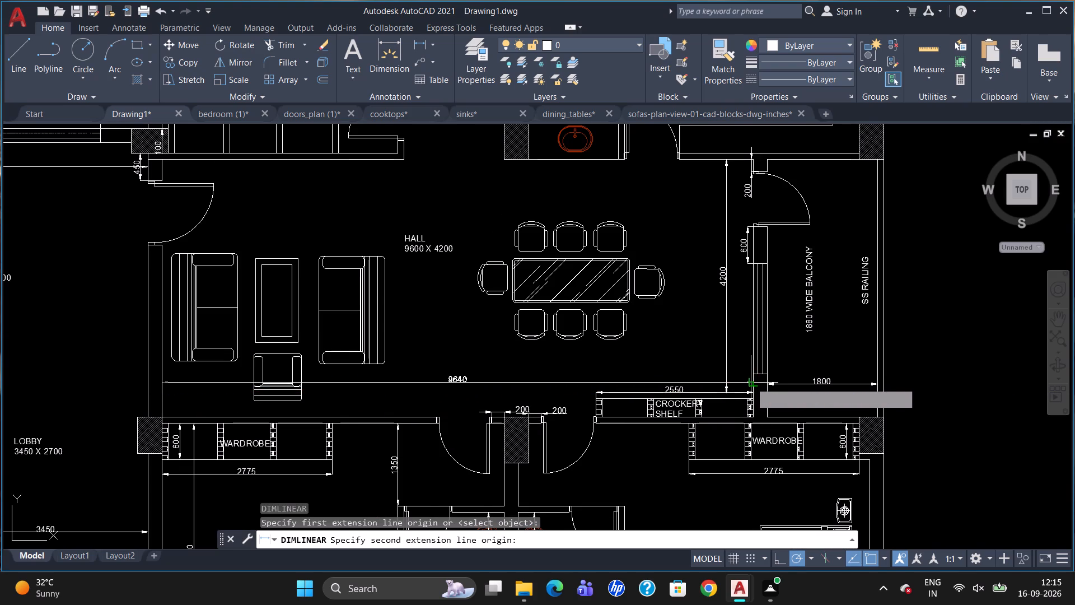
click(747, 388)
Override the hall's horizontal dimension text with 9600.
double_click(460, 389)
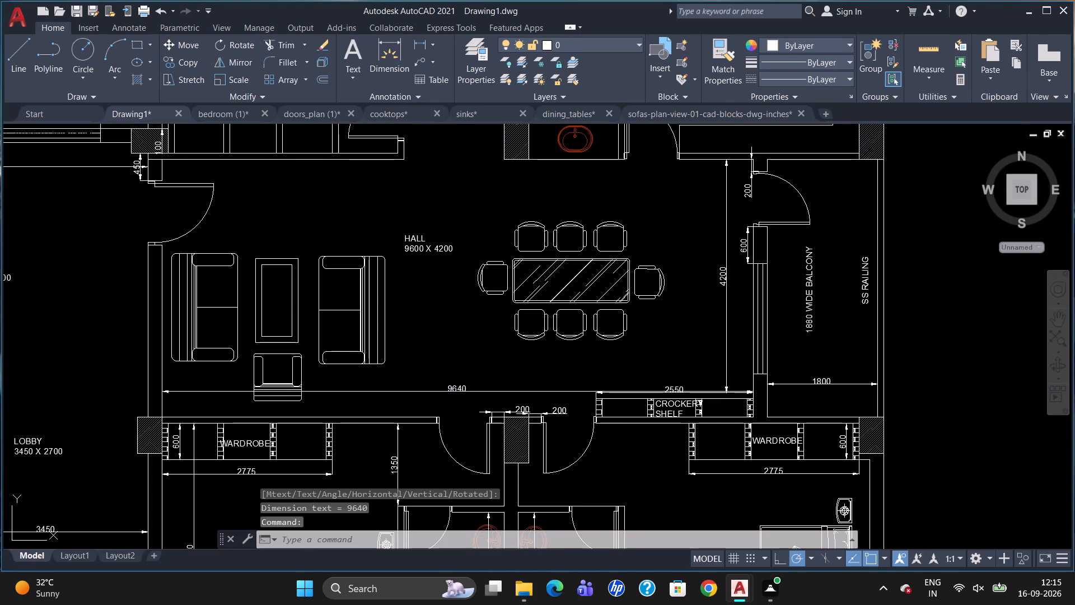
key(Delete)
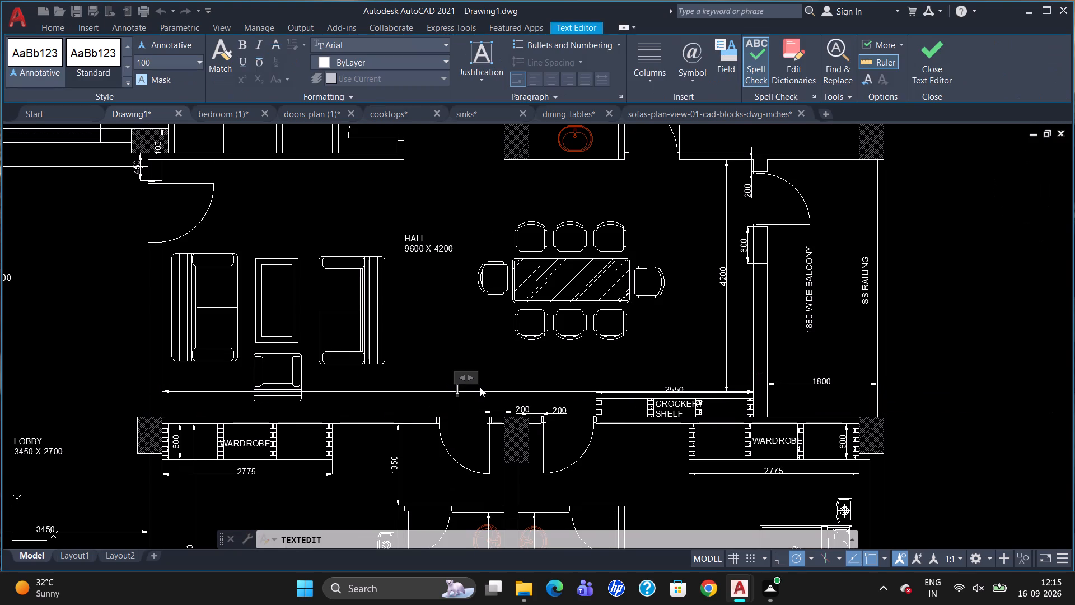
text(9600)
click(498, 370)
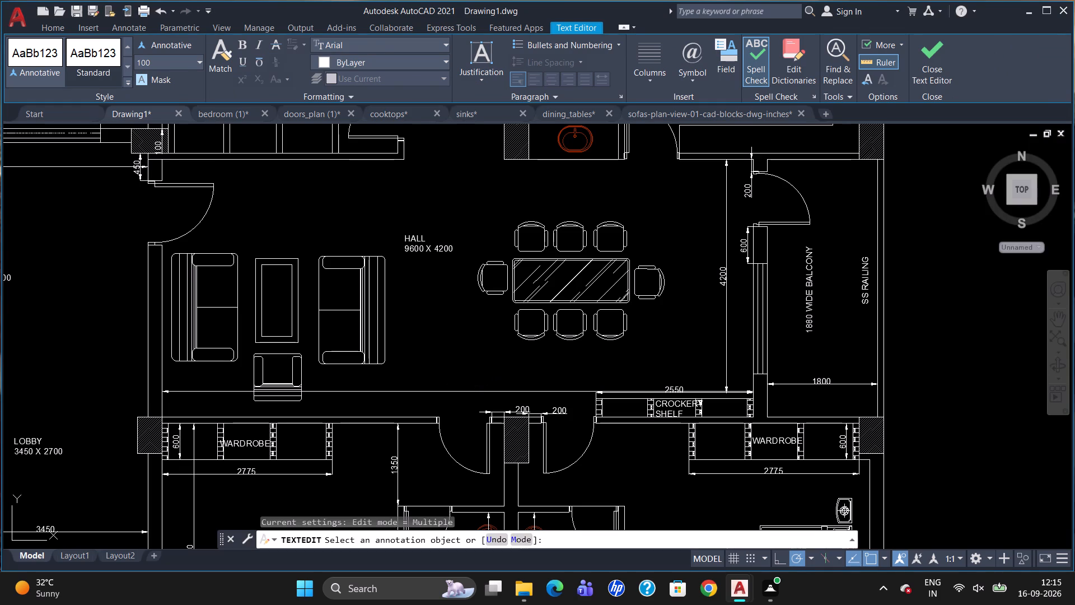
key(Escape)
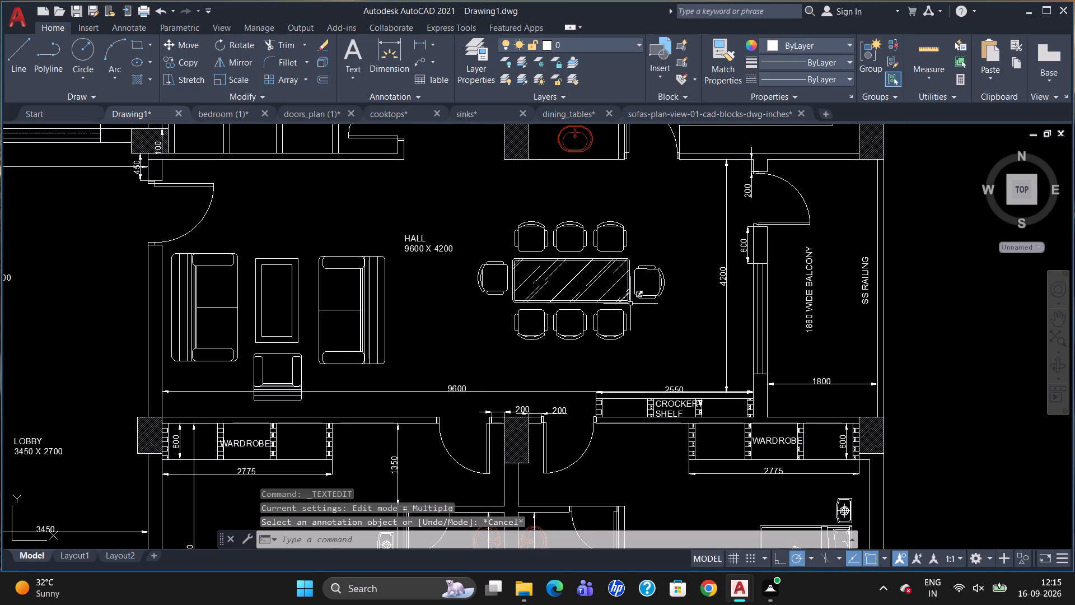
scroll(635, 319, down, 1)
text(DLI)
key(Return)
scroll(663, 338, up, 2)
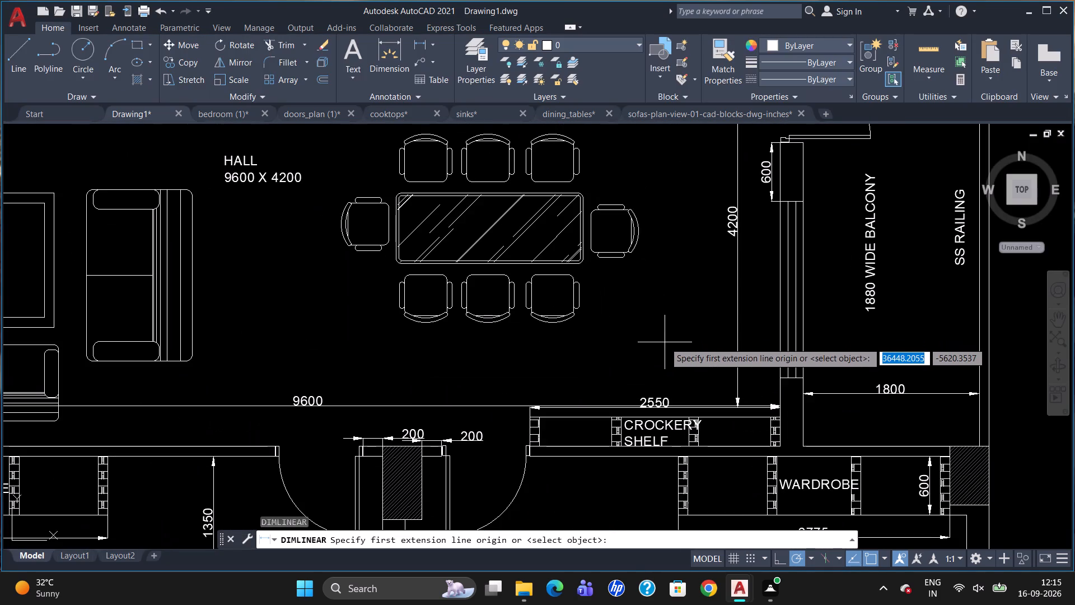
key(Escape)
Copy the master bedroom's BALCONY label twice into the balcony above the right apartment's kitchen and once into the kitchen.
scroll(751, 349, down, 2)
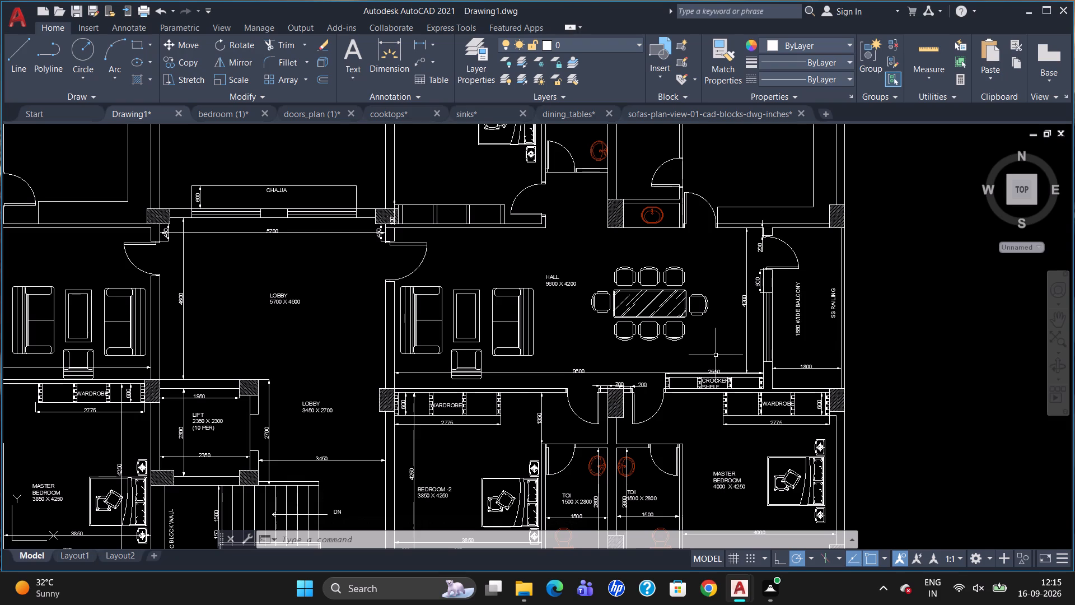
scroll(693, 297, down, 2)
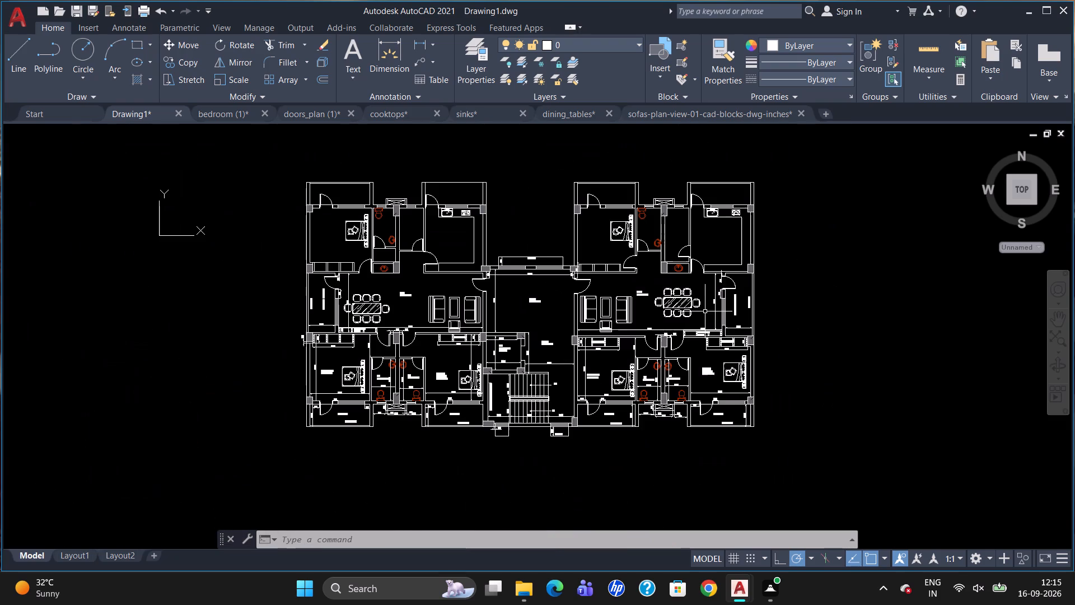
scroll(732, 405, up, 3)
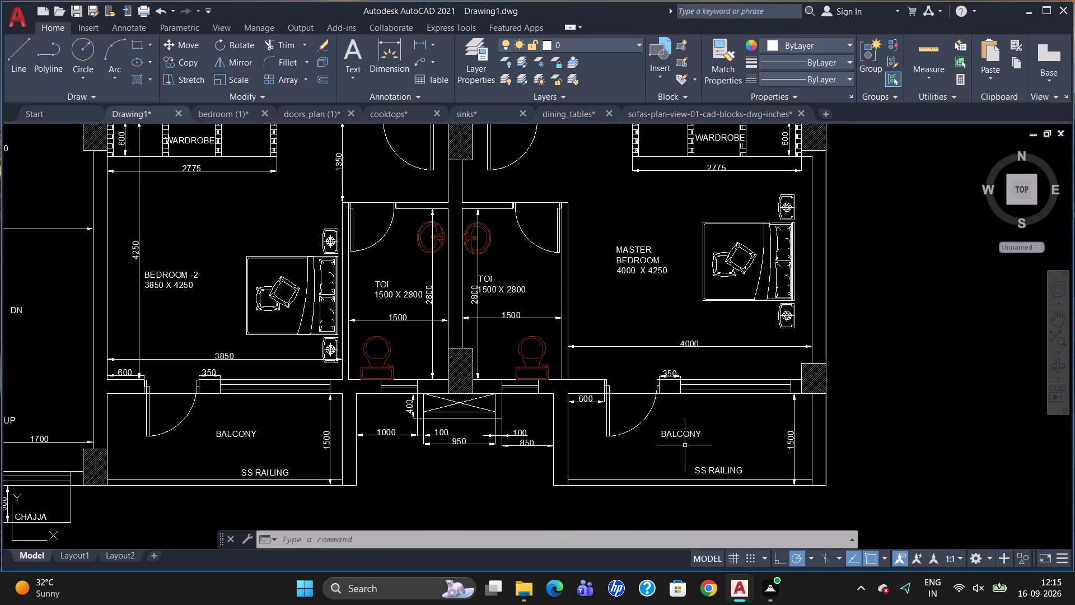
click(680, 435)
text(CO)
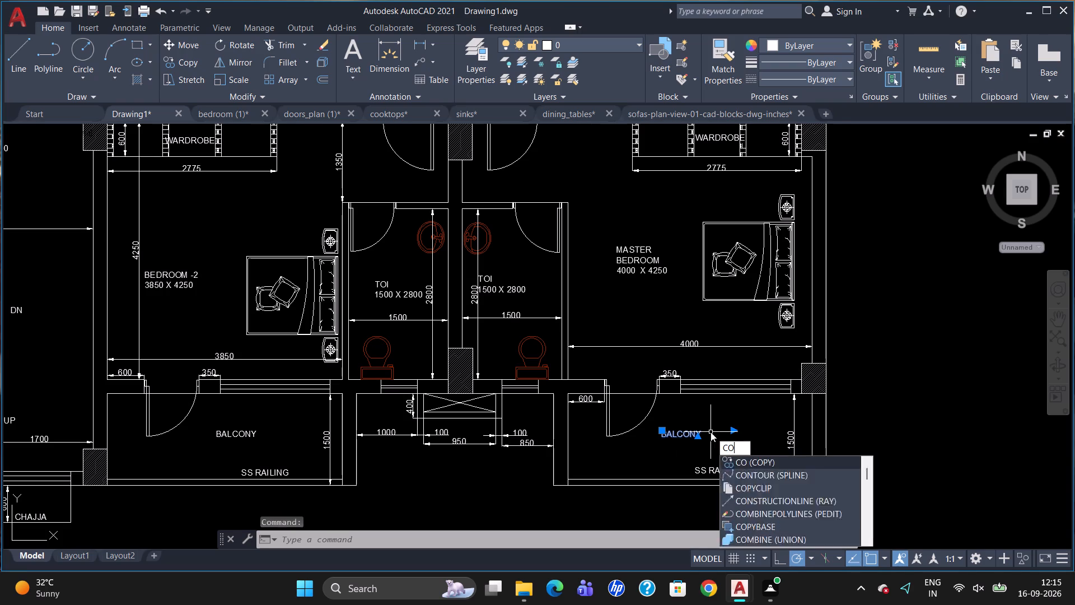
key(Return)
click(680, 439)
scroll(726, 377, down, 3)
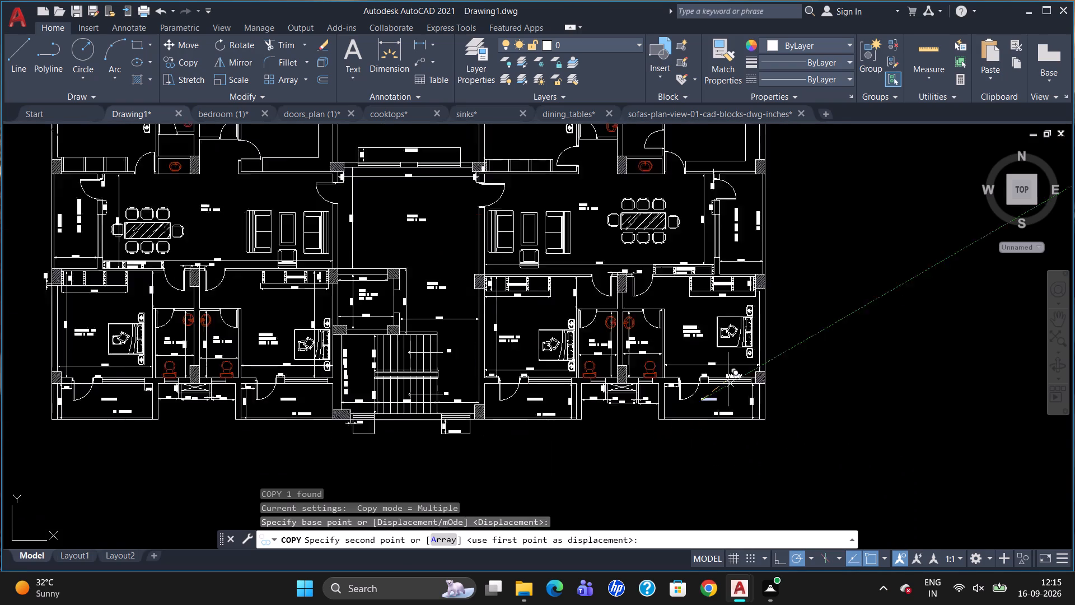
scroll(716, 143, up, 3)
scroll(713, 192, up, 4)
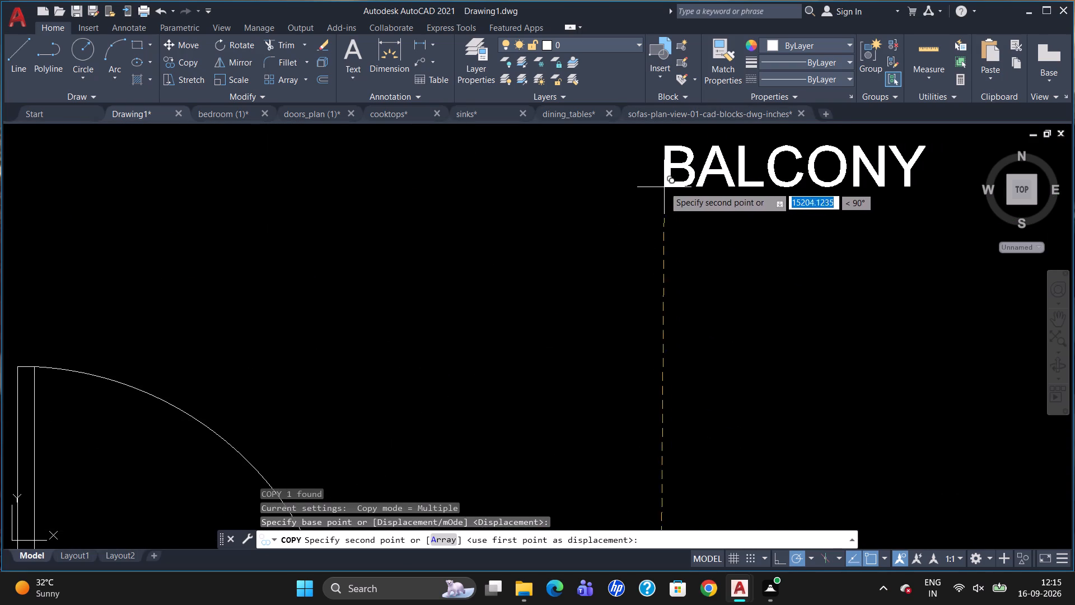
click(658, 184)
scroll(608, 215, down, 3)
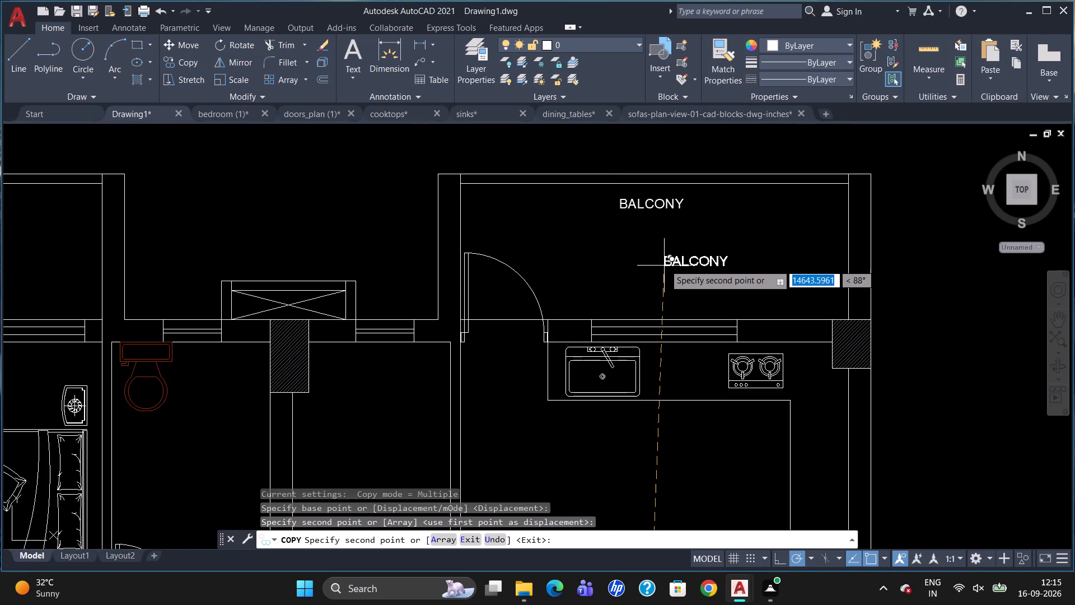
click(669, 262)
scroll(685, 243, down, 2)
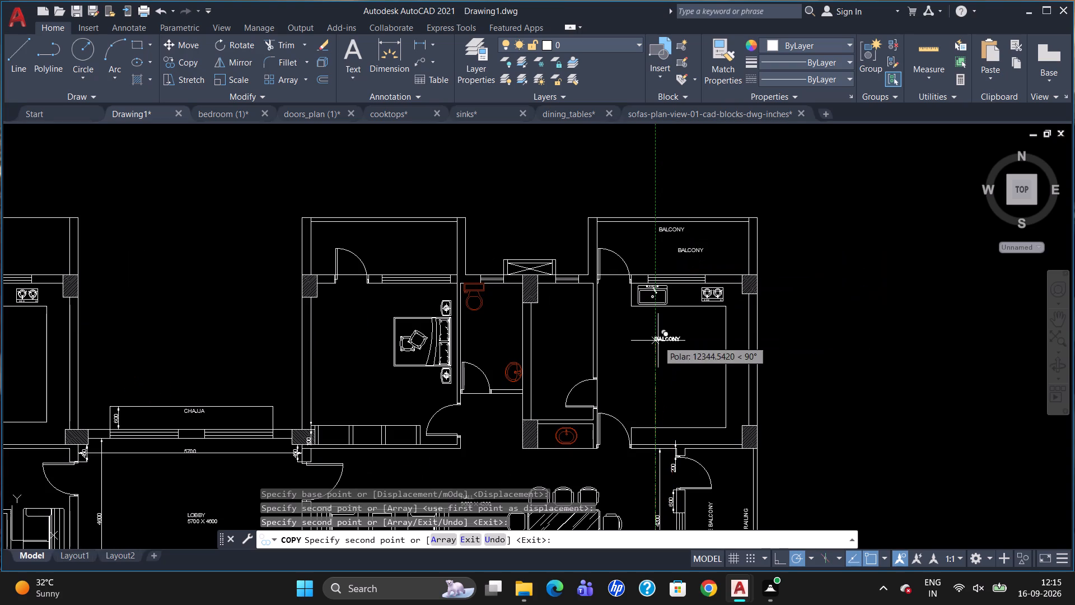
scroll(648, 366, up, 2)
click(642, 363)
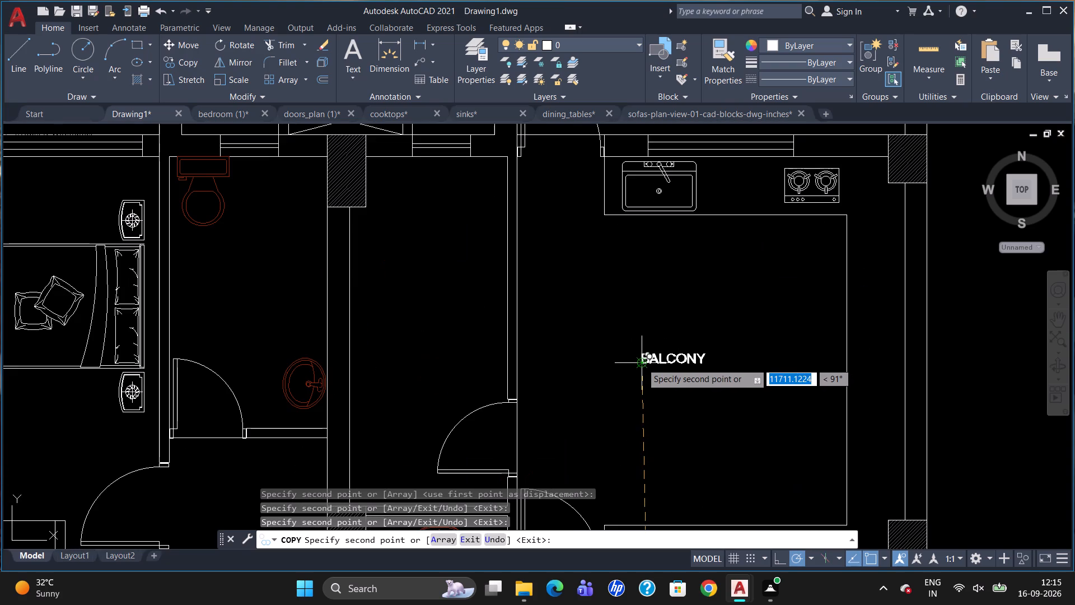
key(Escape)
Change the upper of the two BALCONY labels in the kitchen balcony to SS RAILING.
scroll(690, 393, down, 1)
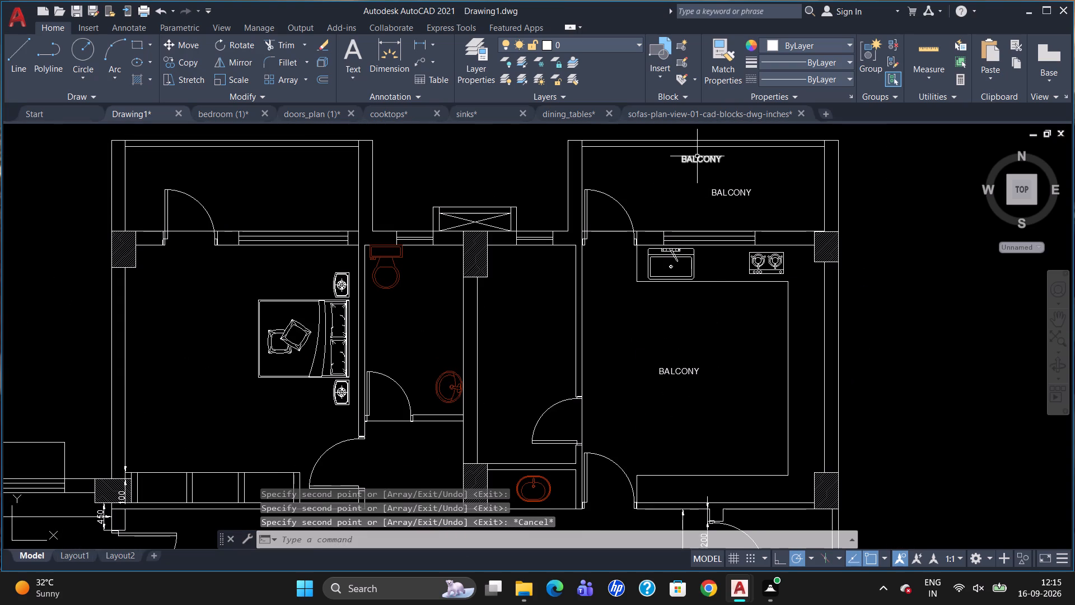
double_click(697, 157)
drag(731, 164, 645, 178)
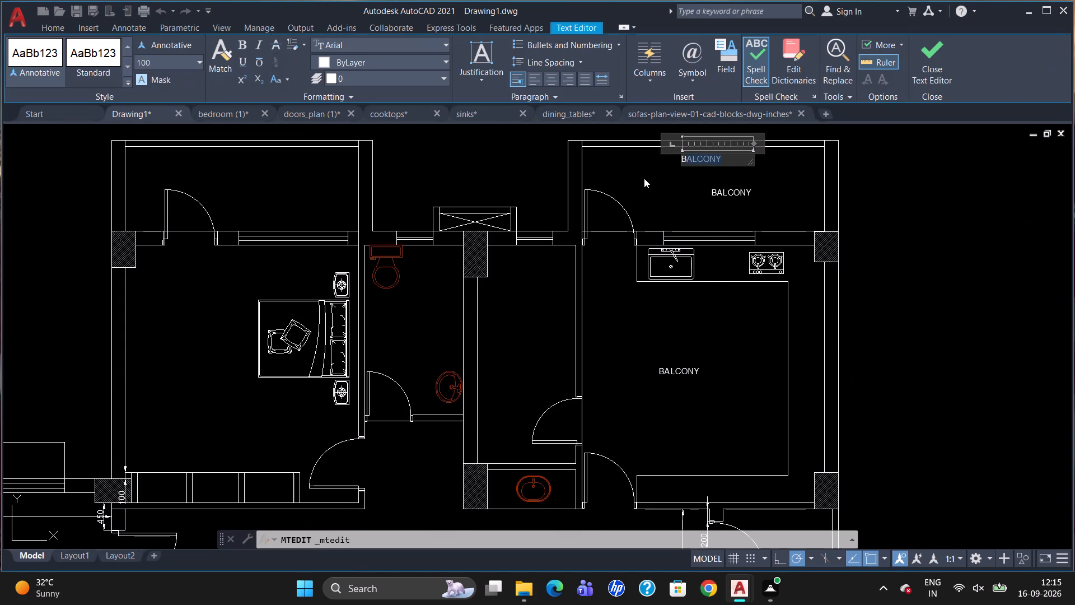
key(BackSpace)
text(SS RAILING)
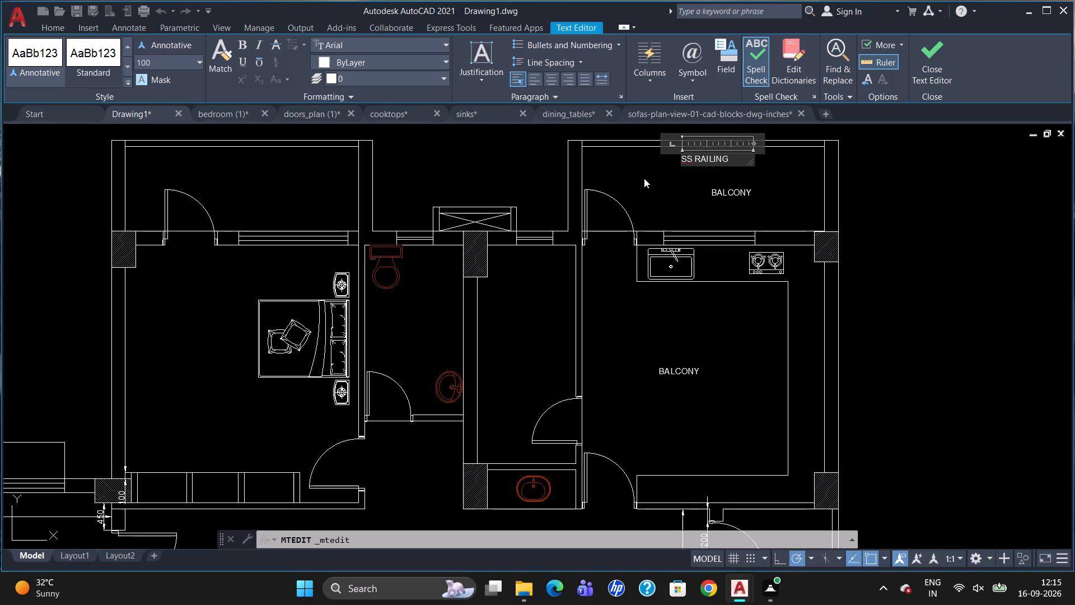
click(644, 178)
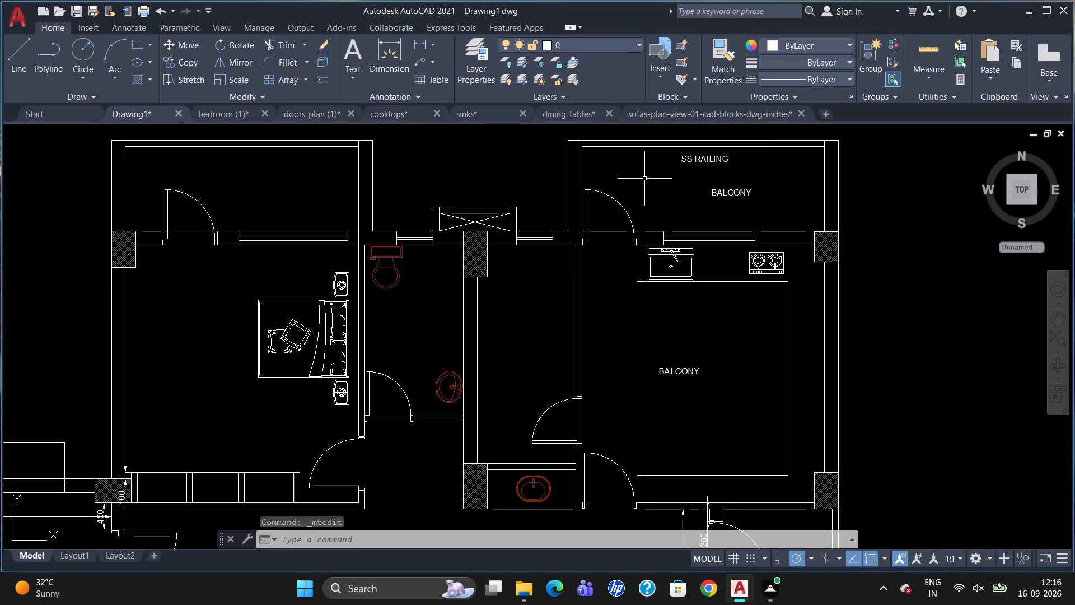
Add a vertical linear dimension for the kitchen balcony's depth, placed just inside its outer side wall.
text(DLI)
key(Return)
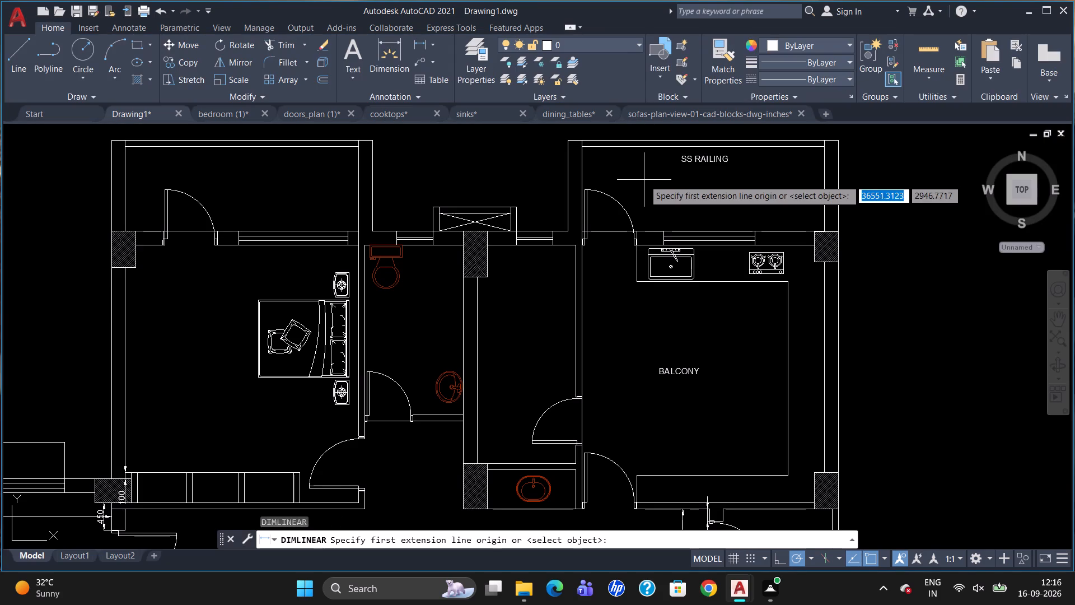
click(824, 230)
click(826, 136)
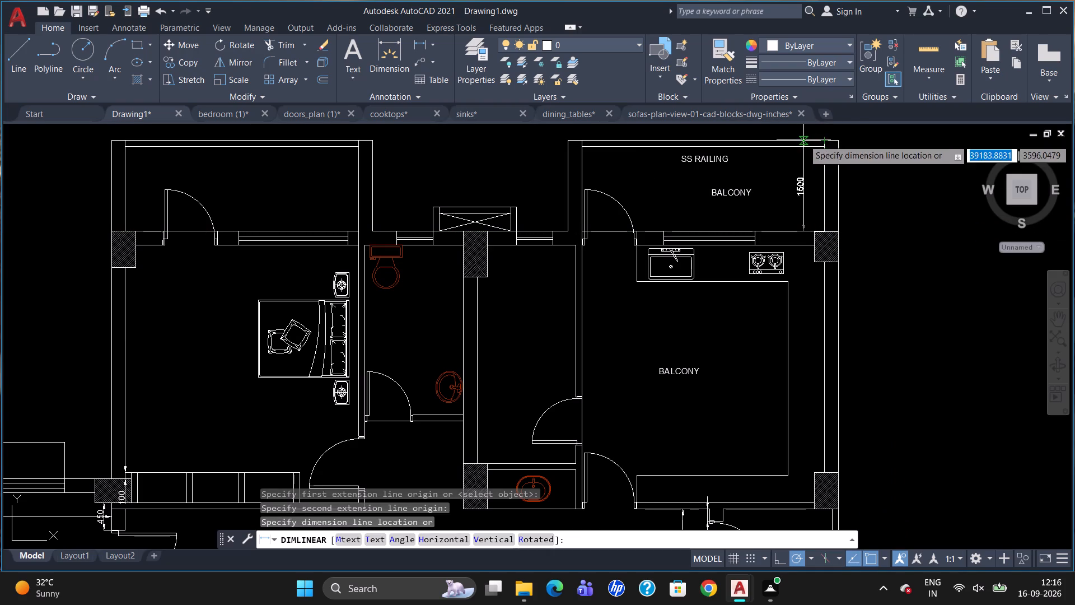
click(803, 139)
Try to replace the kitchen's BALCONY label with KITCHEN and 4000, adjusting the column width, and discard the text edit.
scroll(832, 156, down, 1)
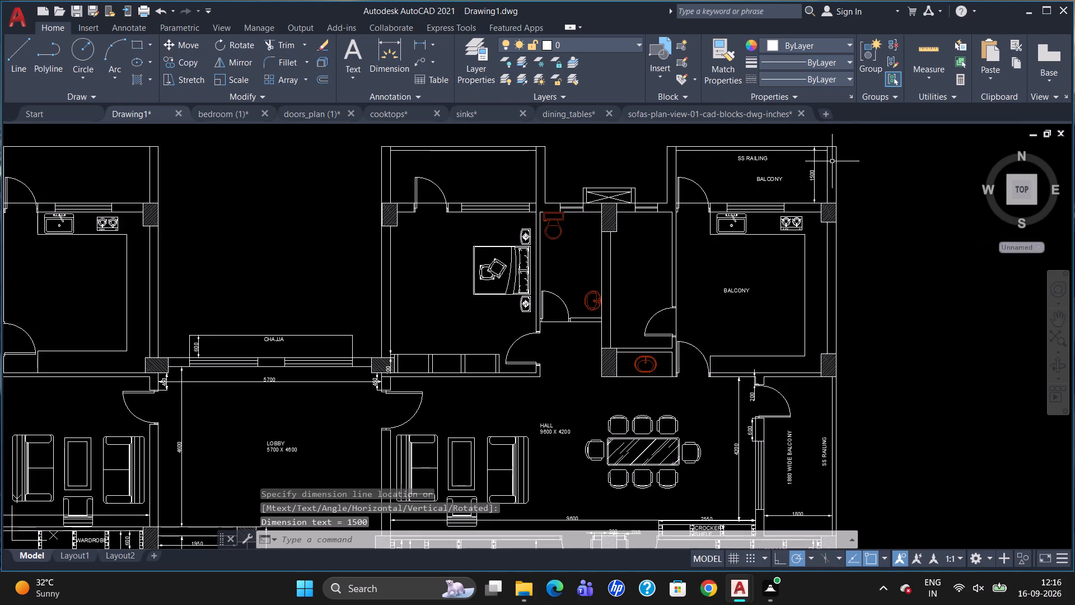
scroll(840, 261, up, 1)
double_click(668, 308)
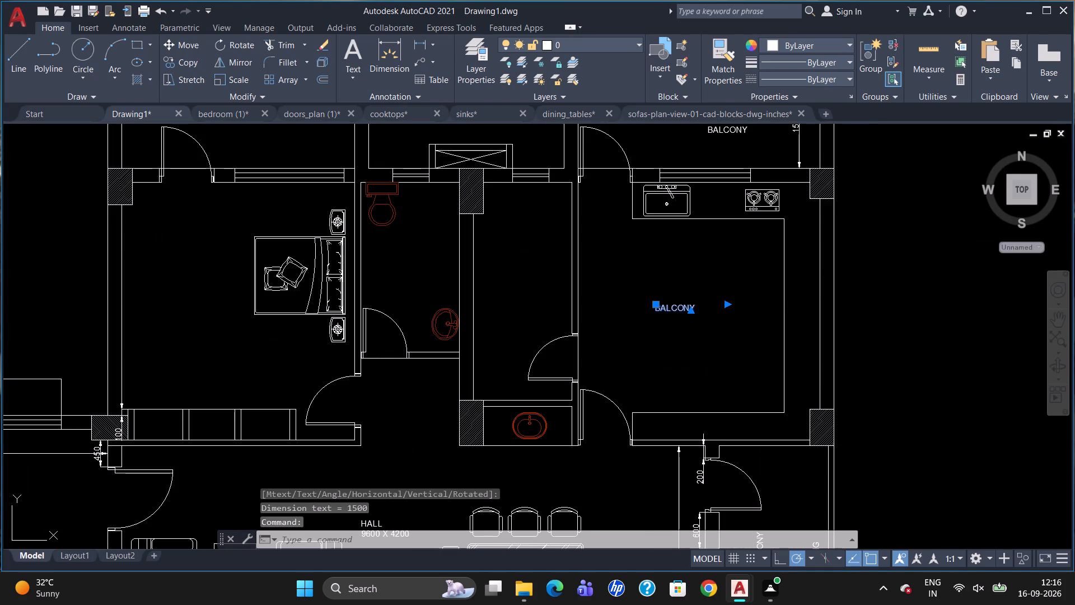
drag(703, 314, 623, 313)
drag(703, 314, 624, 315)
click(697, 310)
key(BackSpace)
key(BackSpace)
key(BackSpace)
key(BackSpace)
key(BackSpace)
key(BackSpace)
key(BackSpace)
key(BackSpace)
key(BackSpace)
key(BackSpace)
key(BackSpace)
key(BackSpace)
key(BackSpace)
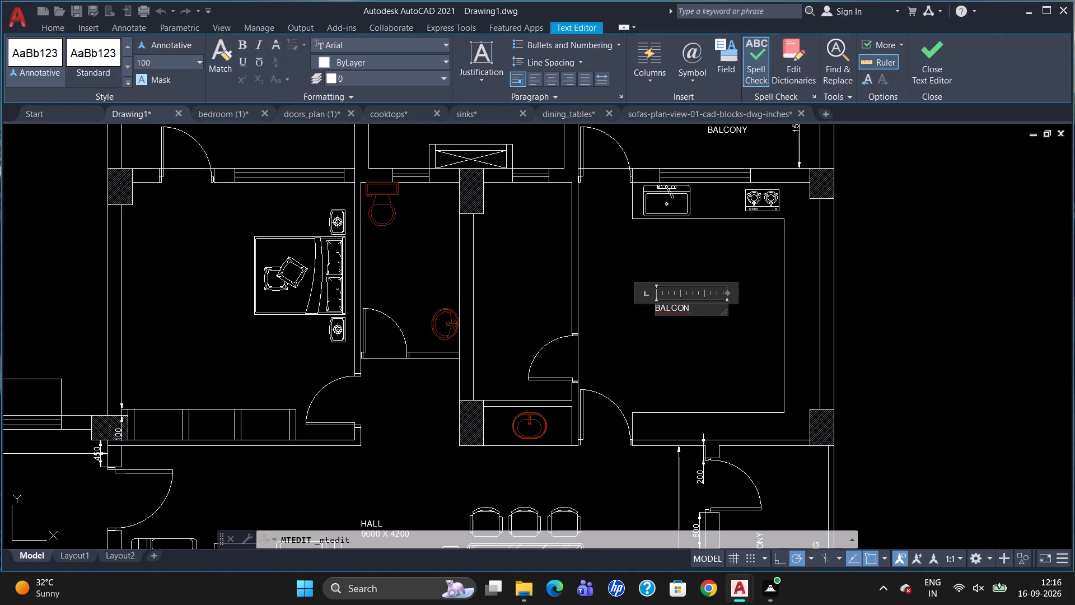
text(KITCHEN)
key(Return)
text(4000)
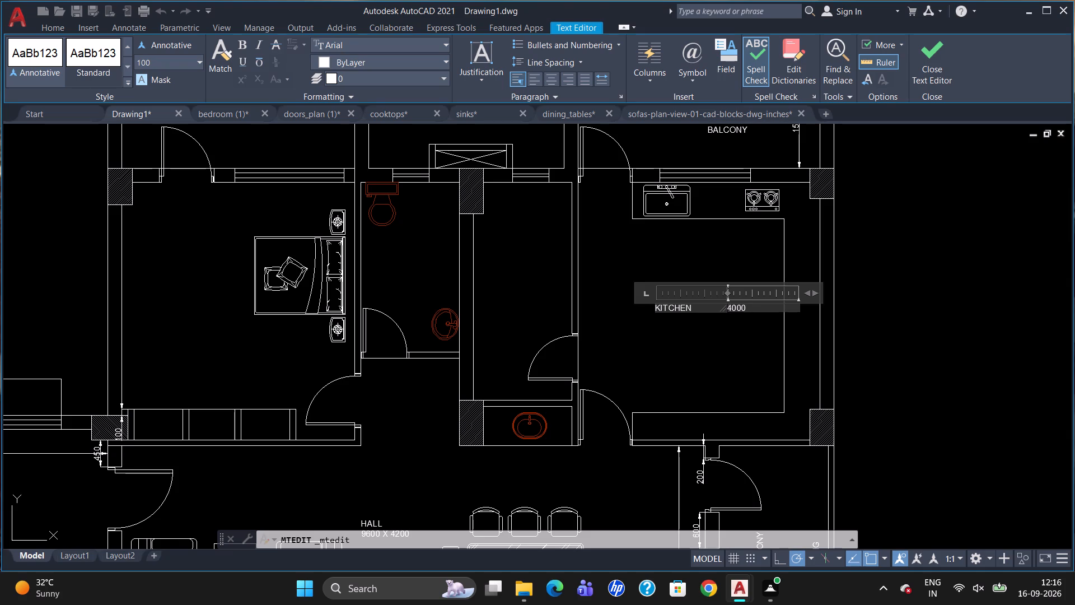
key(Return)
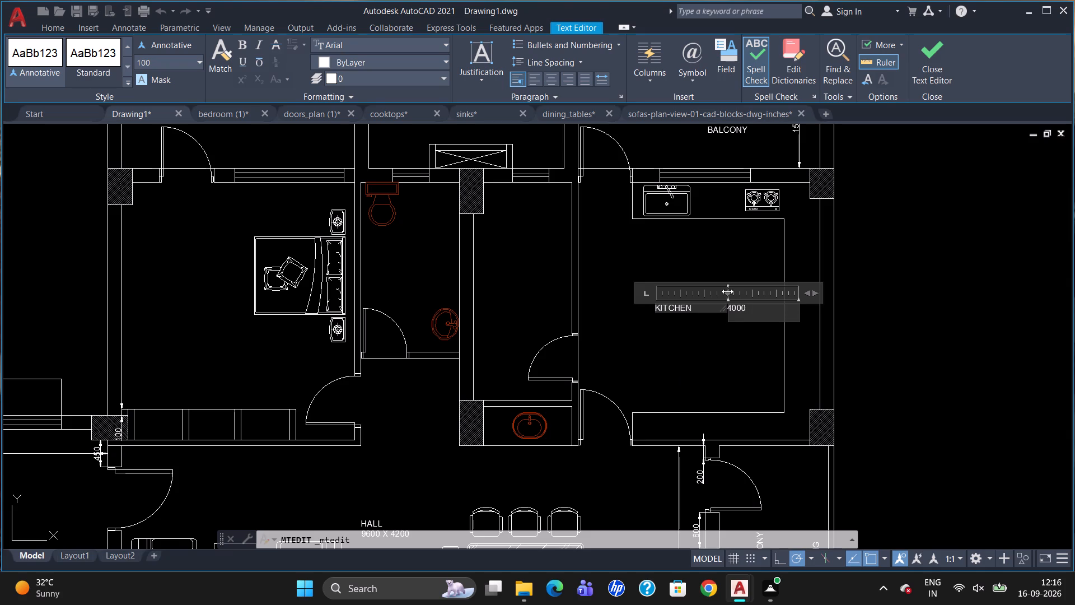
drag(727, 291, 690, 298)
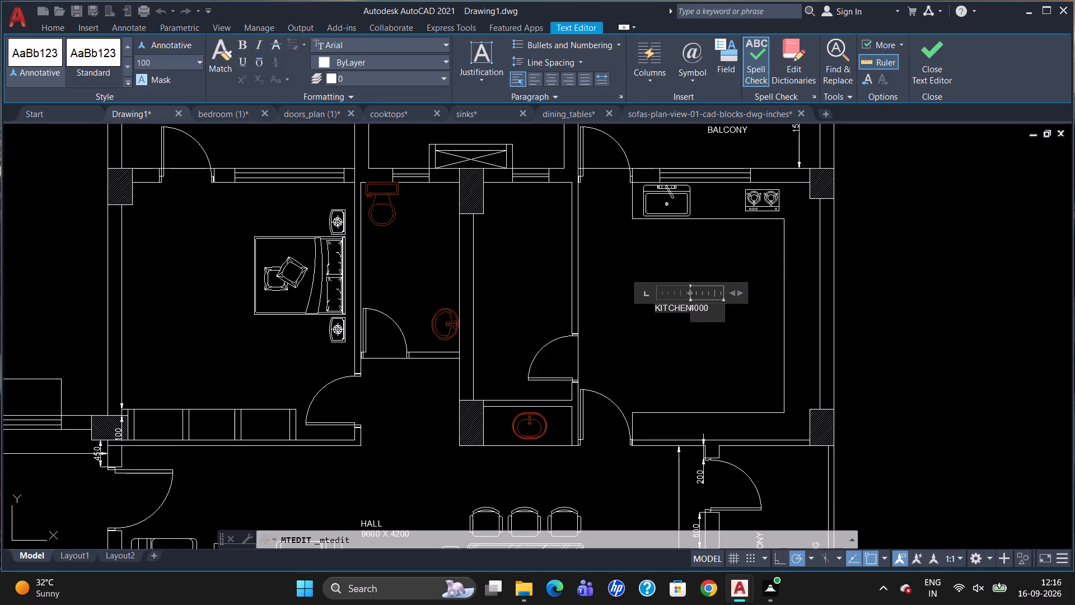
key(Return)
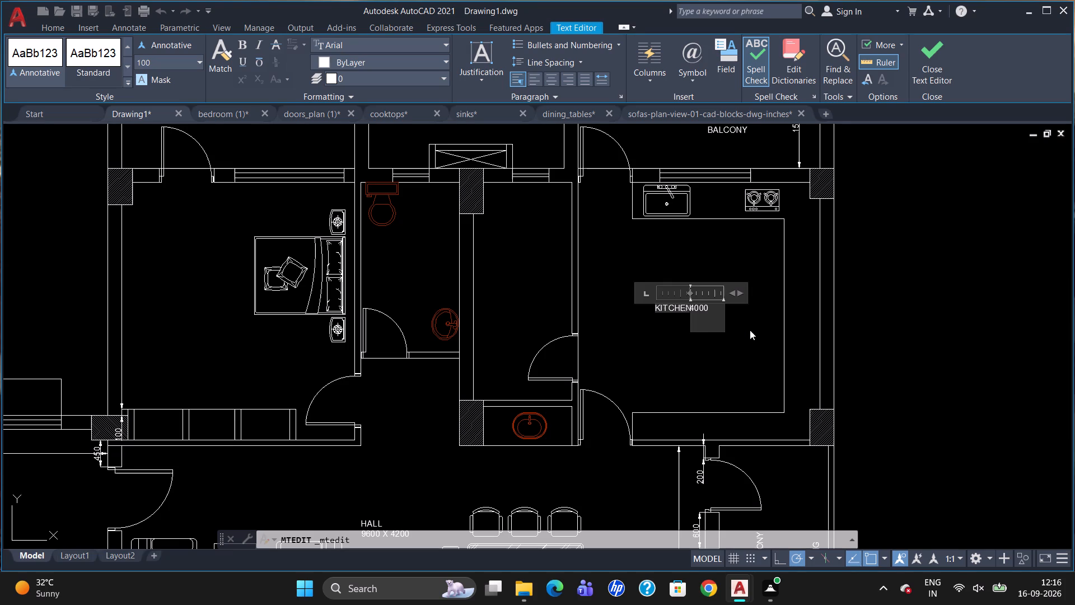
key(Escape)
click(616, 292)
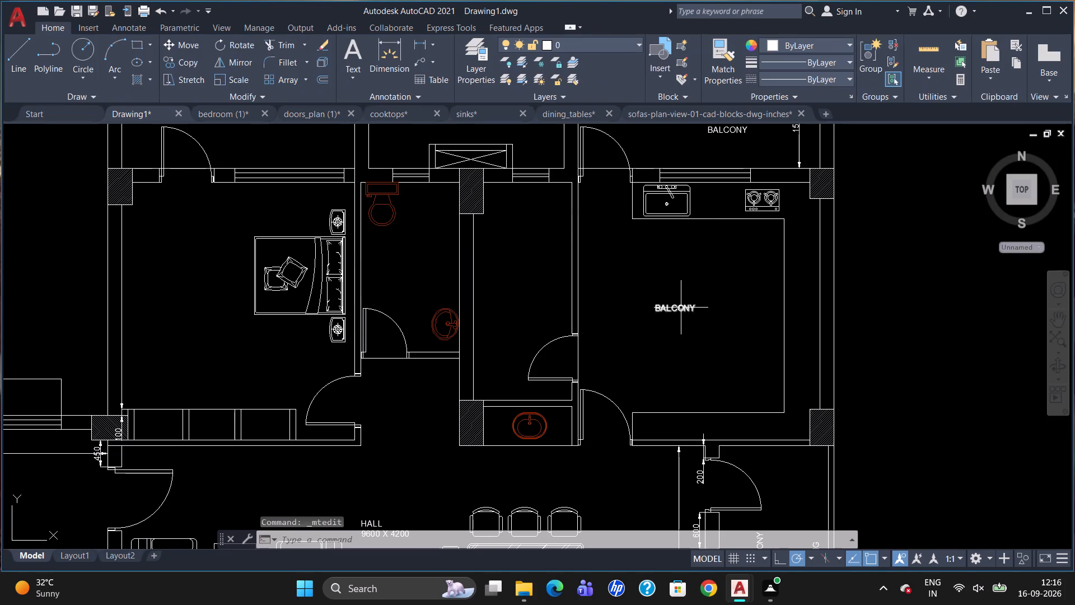
Replace the kitchen's BALCONY label with KITCHEN and 4000 X 4250 on a second line.
double_click(677, 306)
drag(701, 307, 616, 307)
key(Delete)
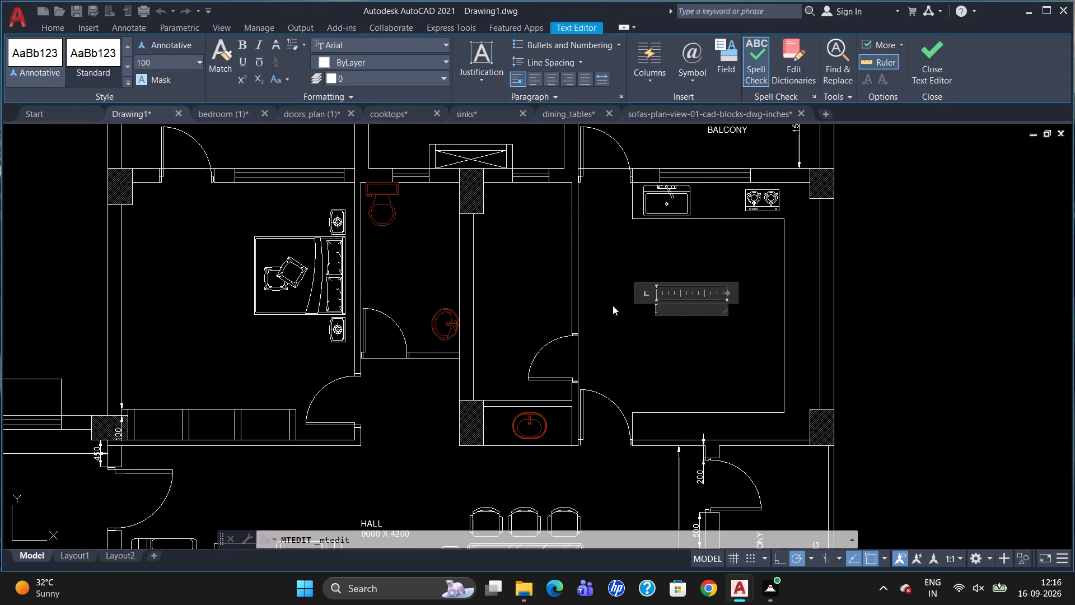
key(l)
key(BackSpace)
text(KITCHEN)
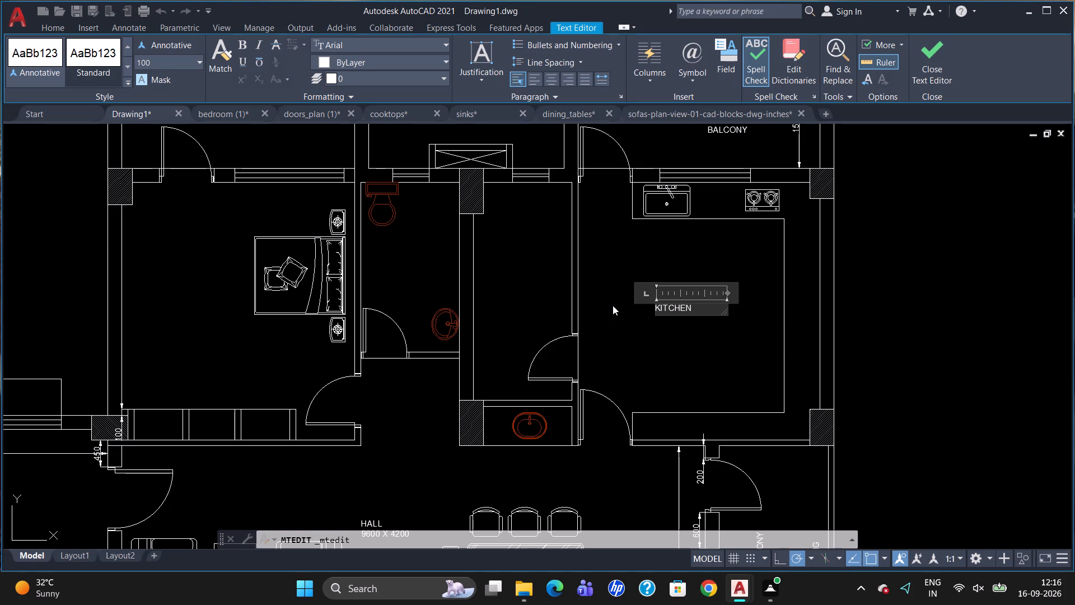
key(Return)
text(4000 X)
key(space)
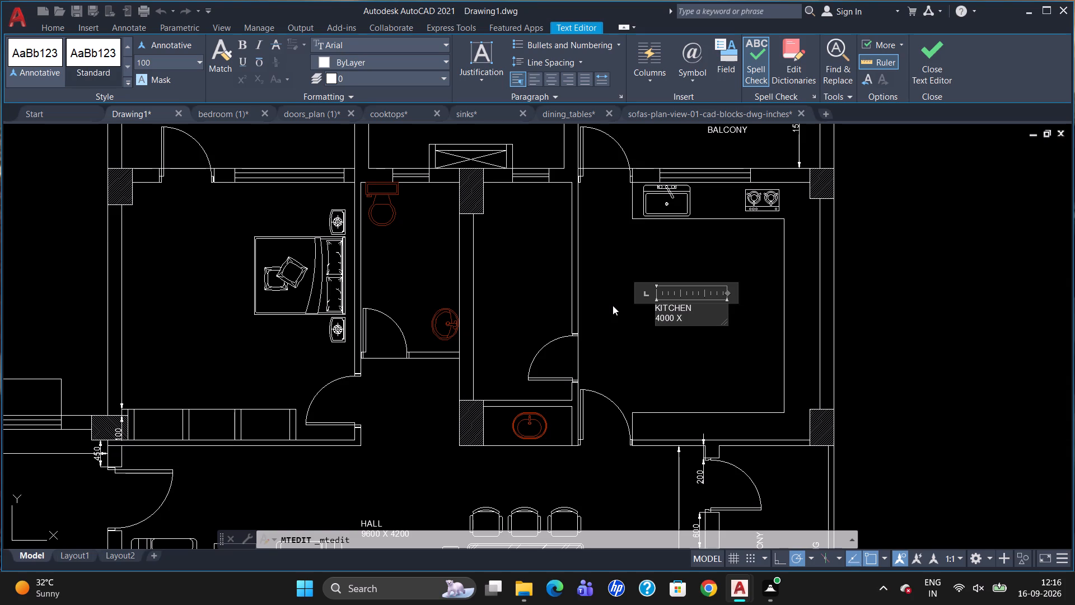
text(4250)
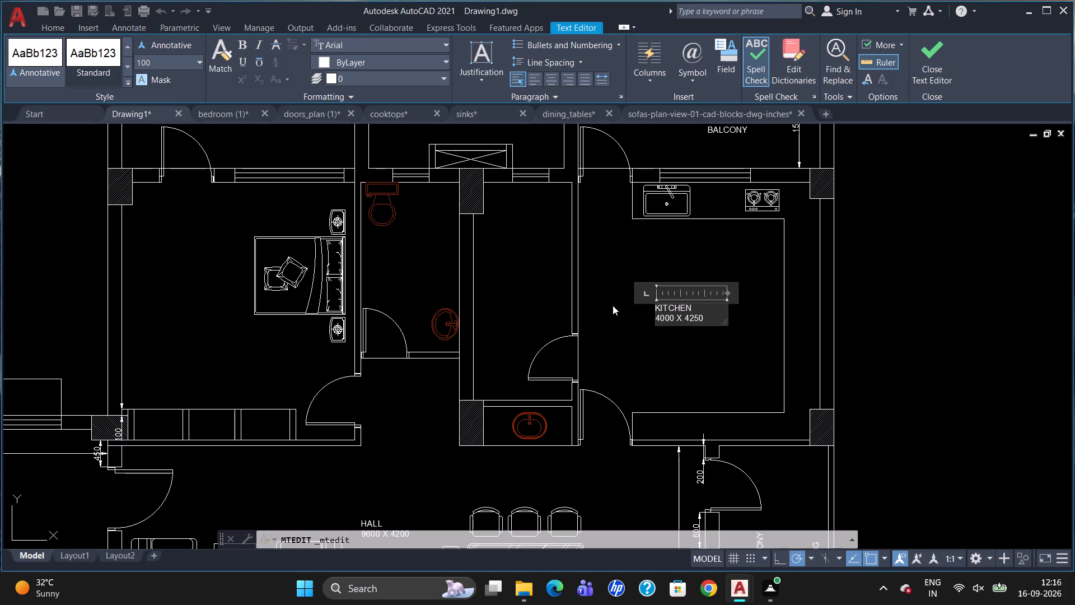
click(620, 311)
key(Escape)
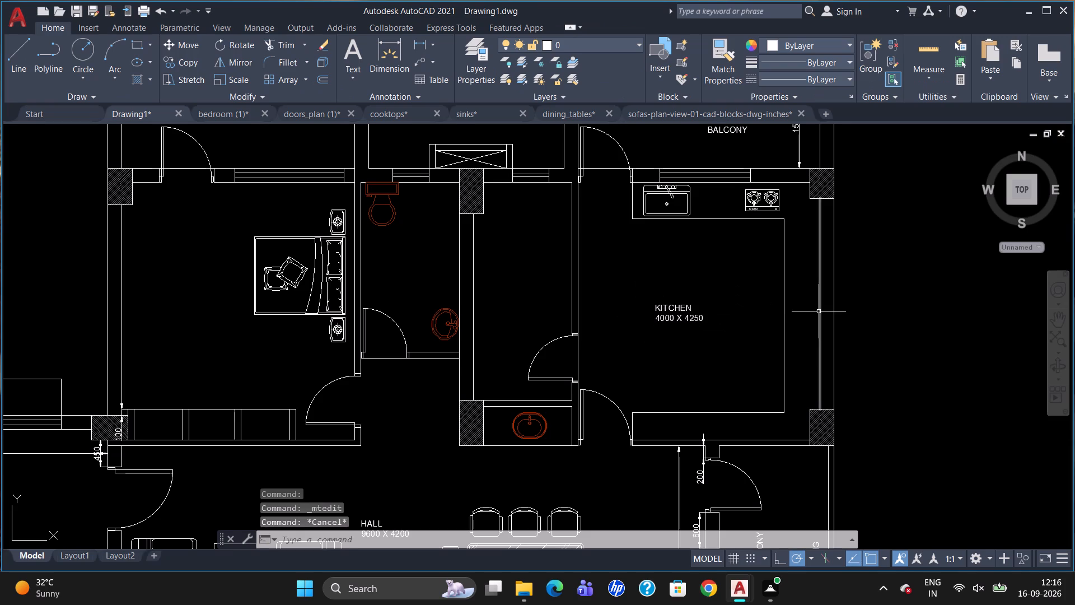
Add a vertical linear dimension for the kitchen's upper counter depth, placed between the sink and the cooktop.
text(DLI)
key(Return)
scroll(693, 172, up, 3)
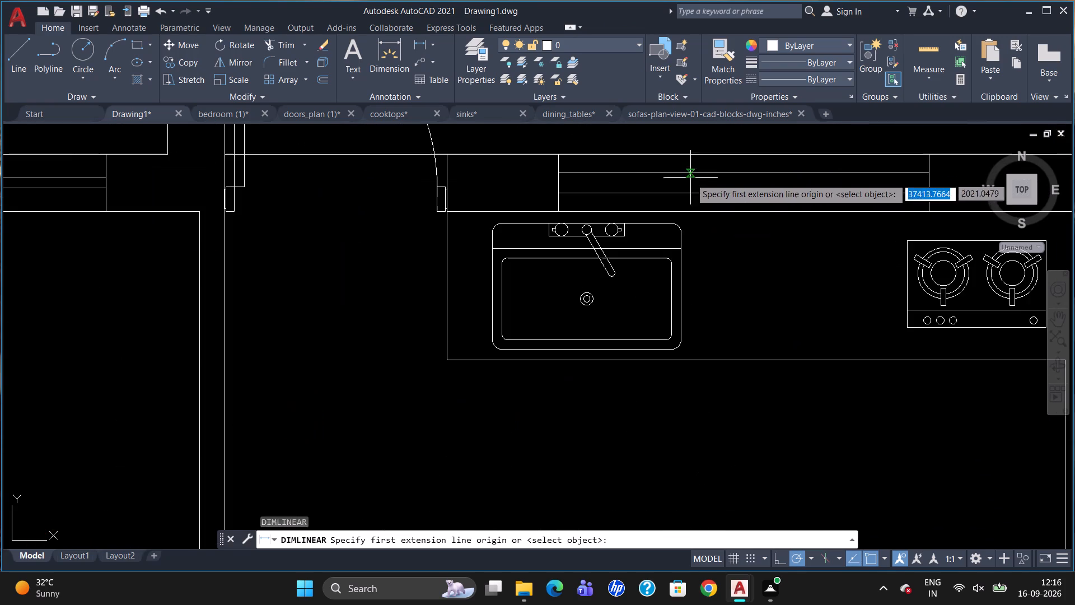
drag(689, 213, 691, 220)
click(693, 358)
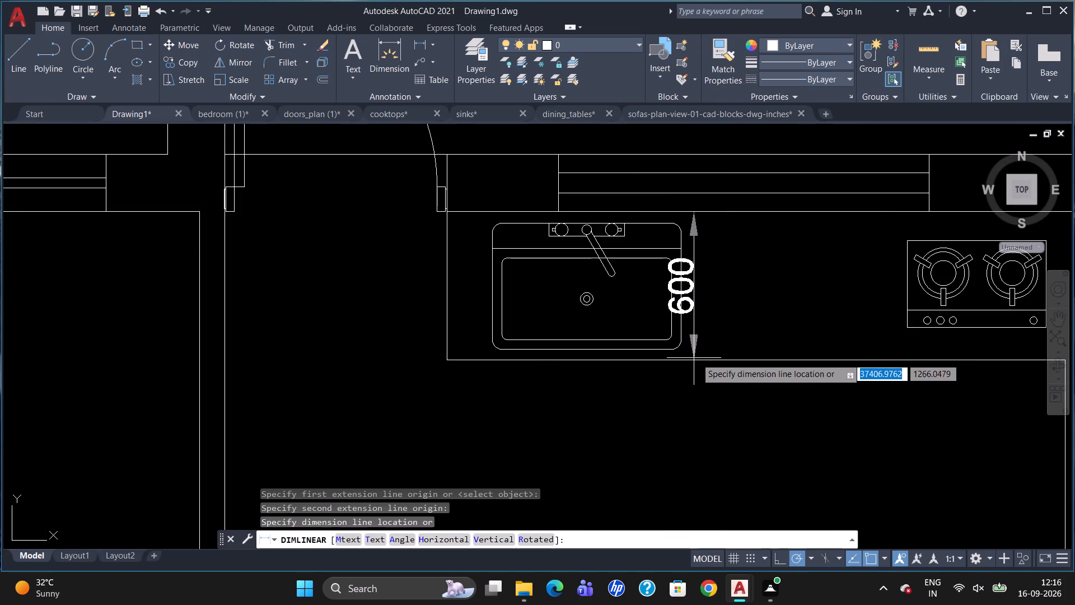
click(711, 353)
Add a horizontal linear dimension for the width of the kitchen counter along the outer side wall.
scroll(719, 216, down, 2)
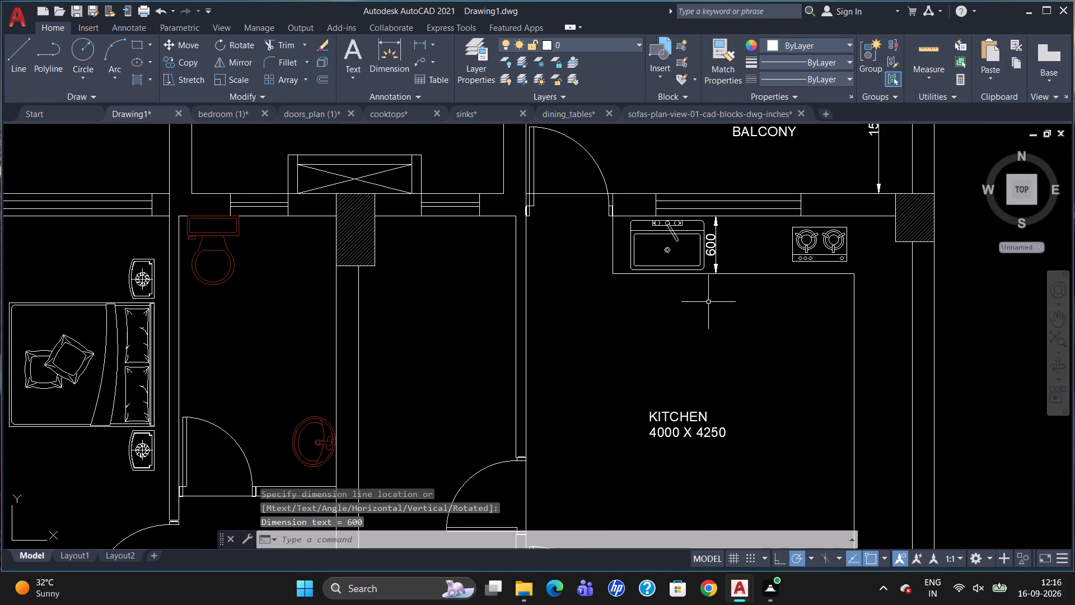
key(space)
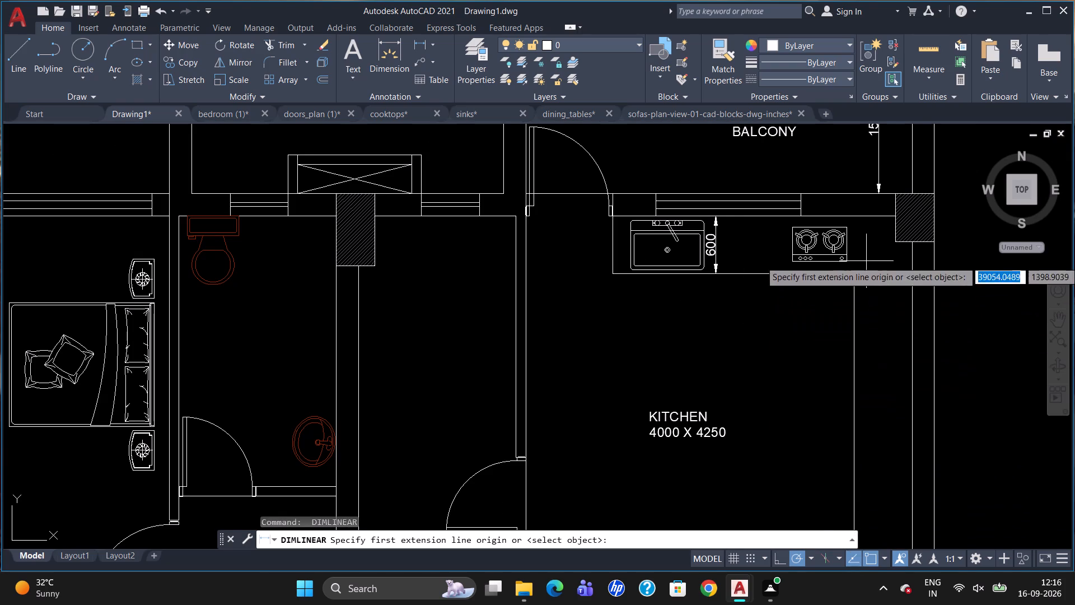
scroll(865, 267, down, 1)
scroll(891, 379, up, 2)
click(811, 428)
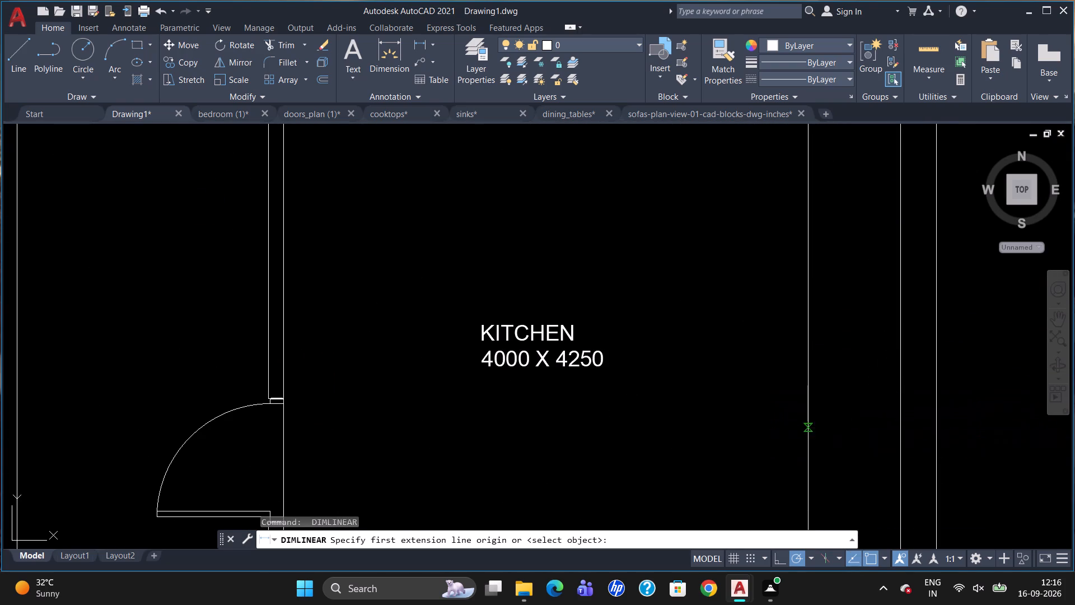
click(895, 424)
click(897, 432)
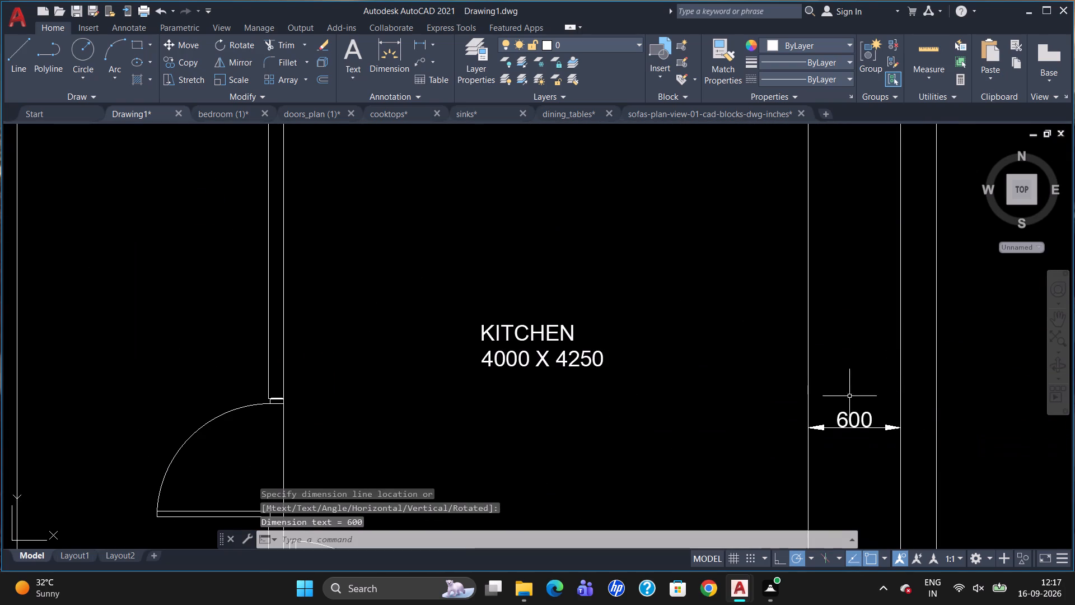
Add a vertical linear dimension for the depth of the kitchen's lower counter, placed near its outer end.
scroll(787, 308, down, 3)
scroll(783, 379, up, 1)
key(space)
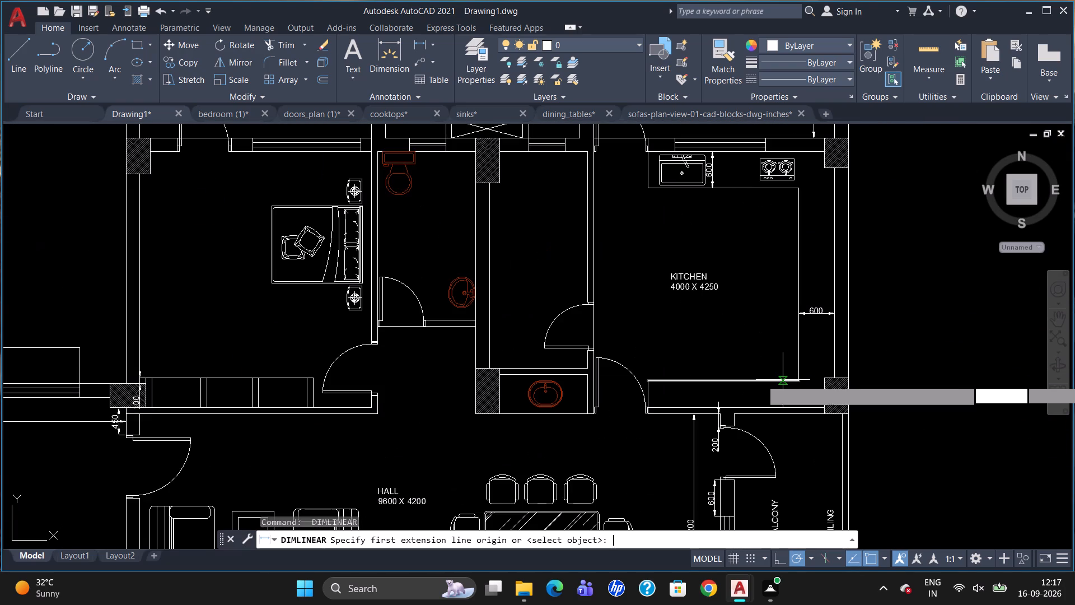
scroll(789, 409, up, 3)
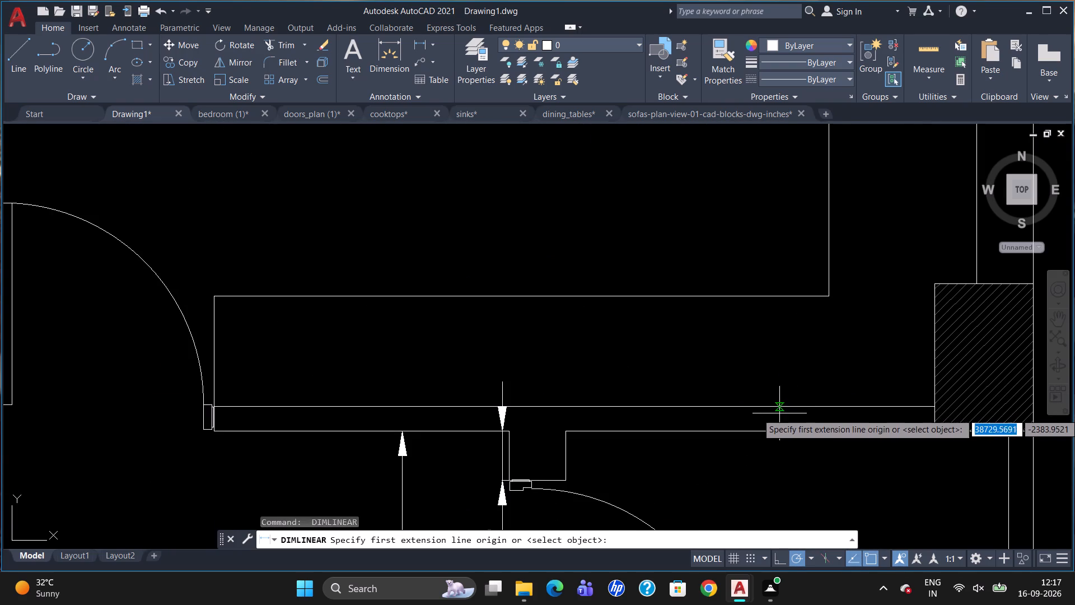
click(771, 409)
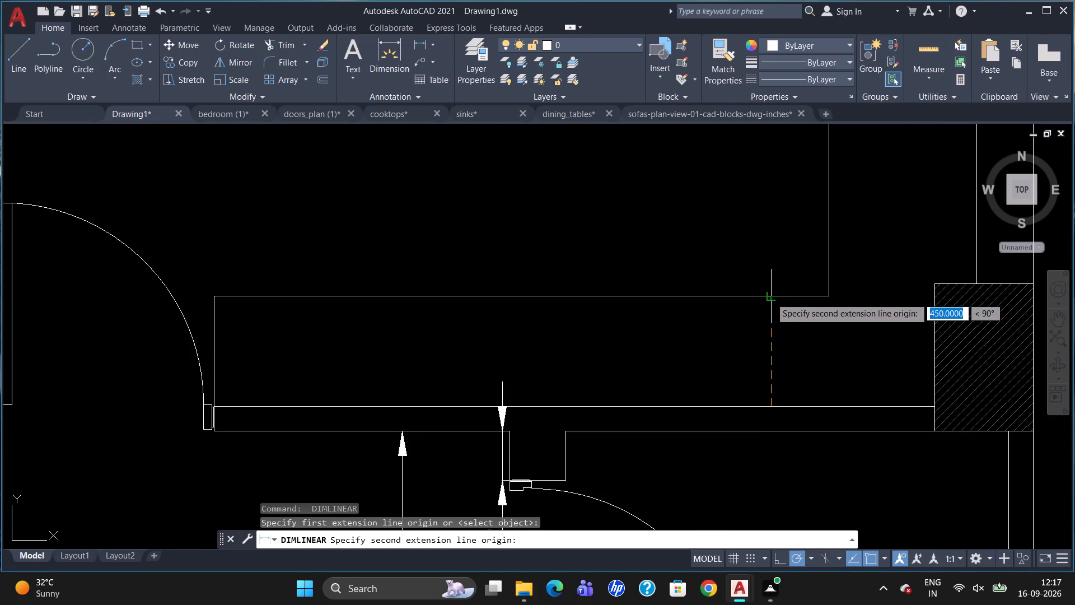
click(770, 297)
click(763, 301)
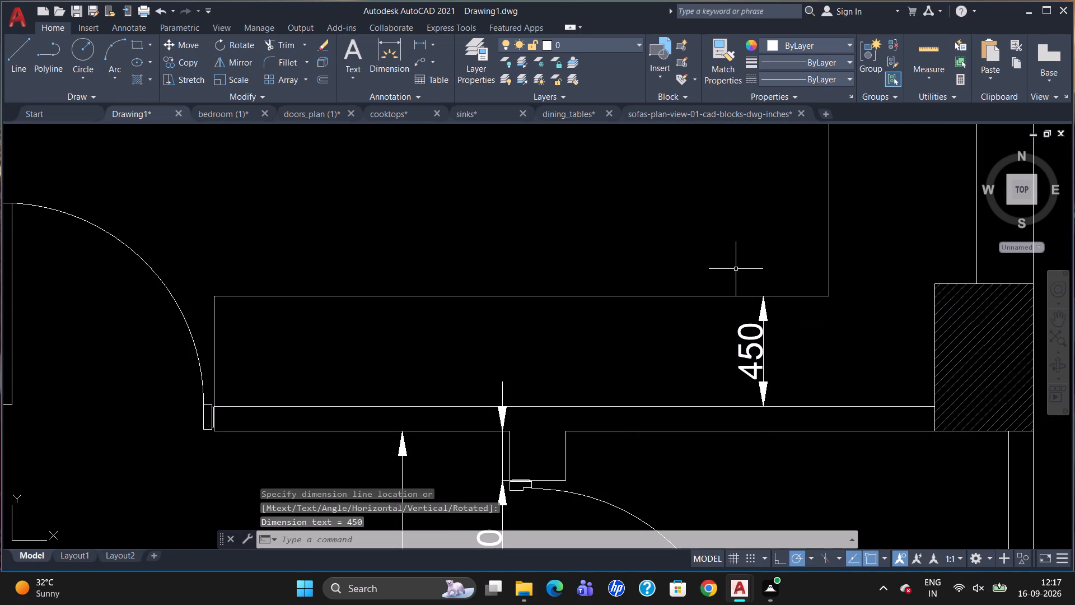
Add a horizontal linear dimension for the lower counter's inner edge, placed just above that edge inside the kitchen.
scroll(731, 292, down, 5)
scroll(772, 249, up, 2)
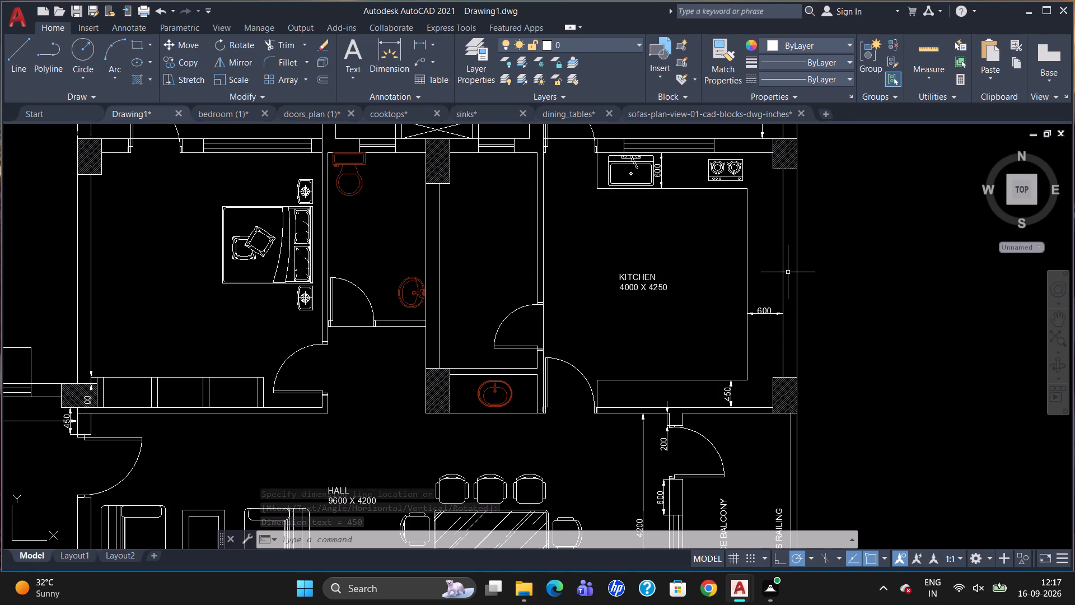
key(Escape)
text(DLI)
key(Return)
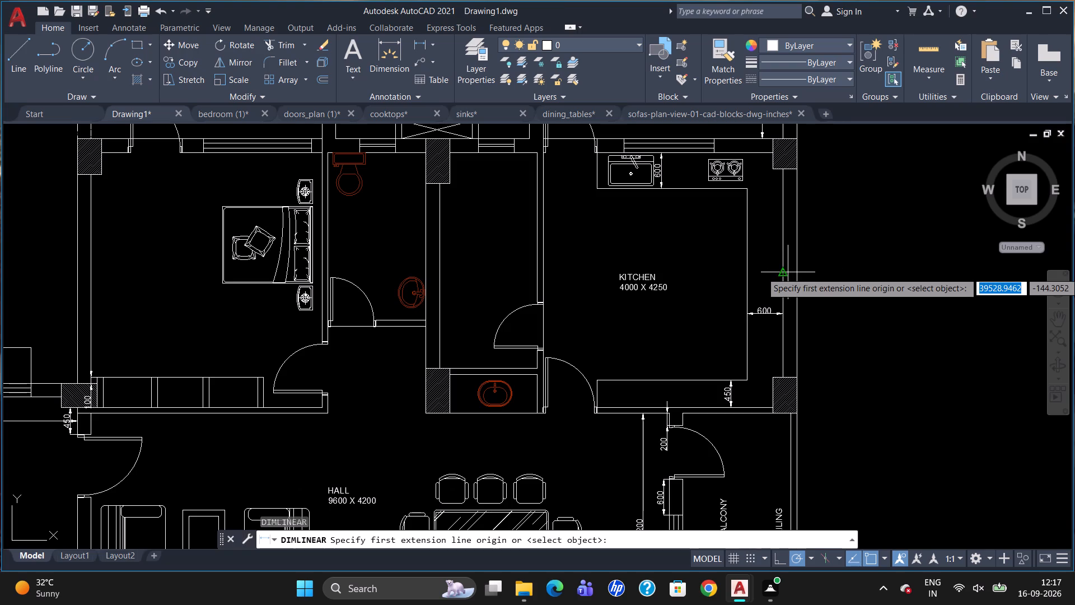
click(597, 381)
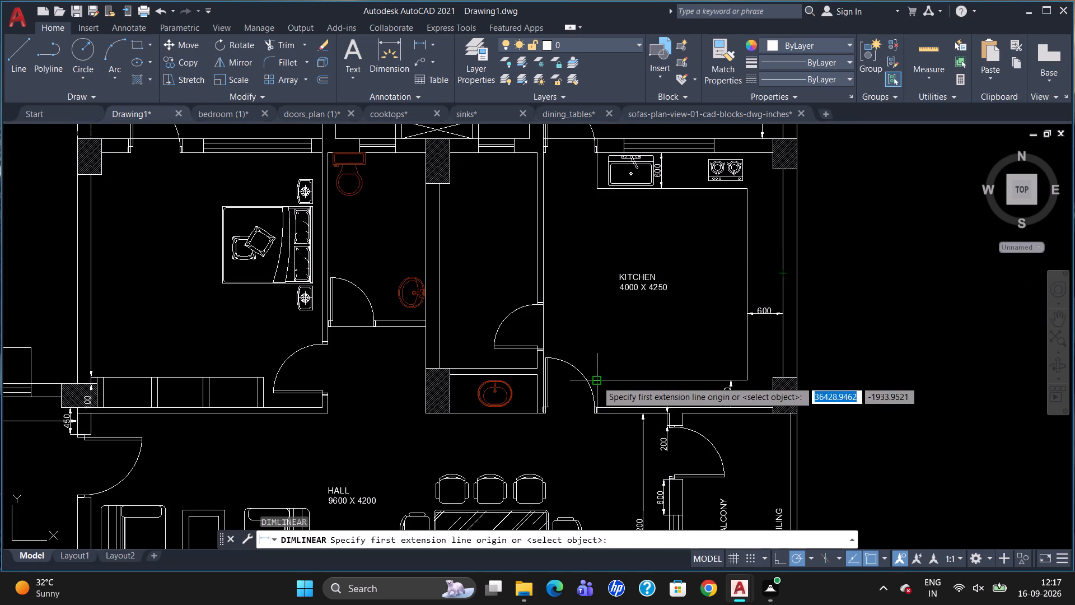
click(746, 378)
click(745, 361)
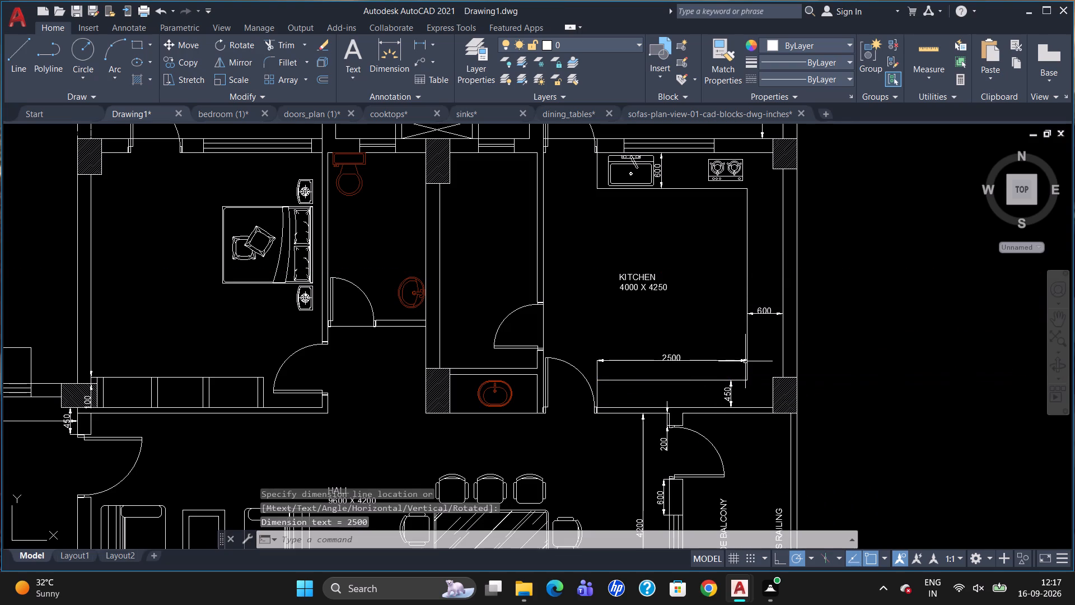
Add a vertical linear dimension along the side counter's inner edge, placed just inside the kitchen floor area.
key(space)
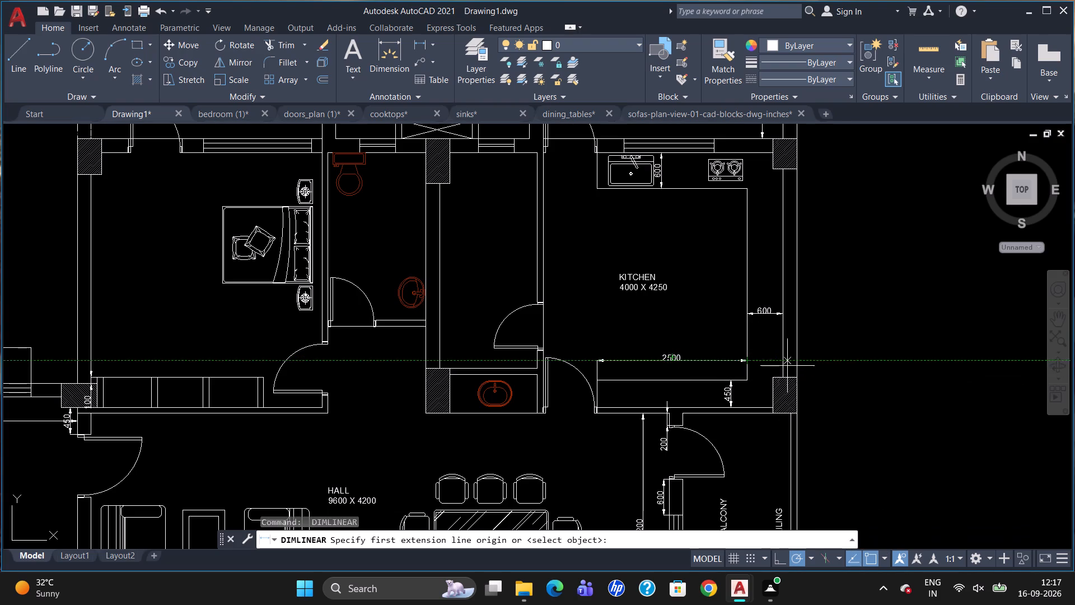
click(751, 382)
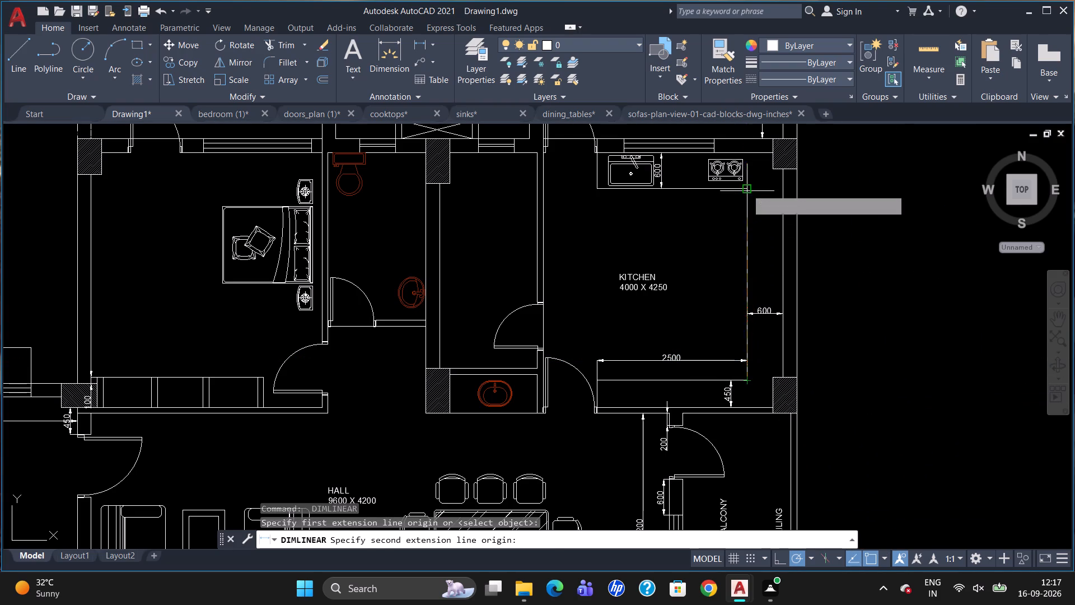
click(747, 184)
click(733, 193)
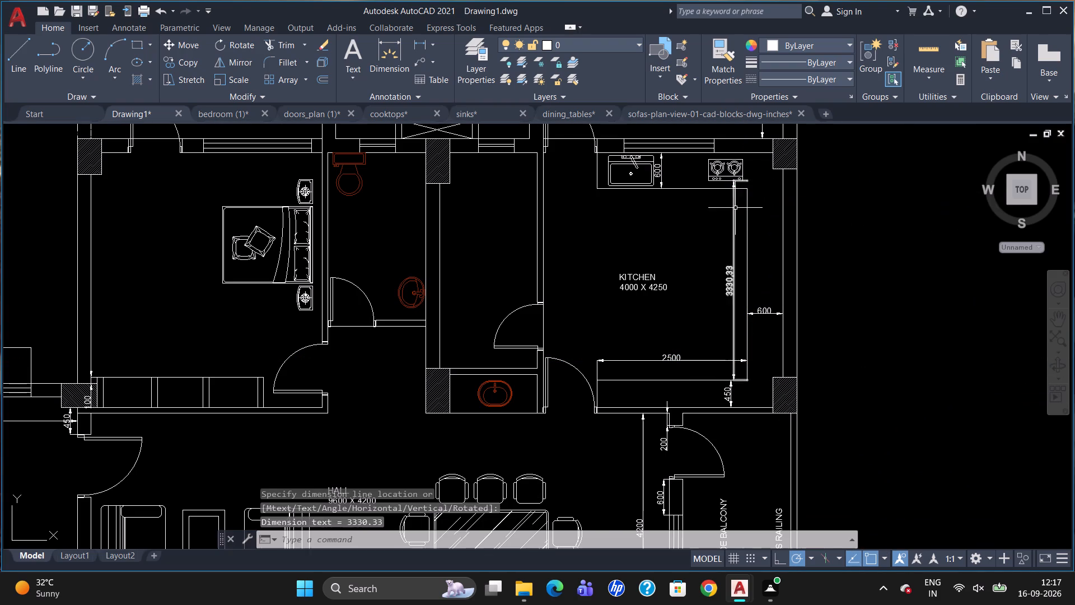
Override the text of the side counter's vertical dimension with 3200.
double_click(726, 282)
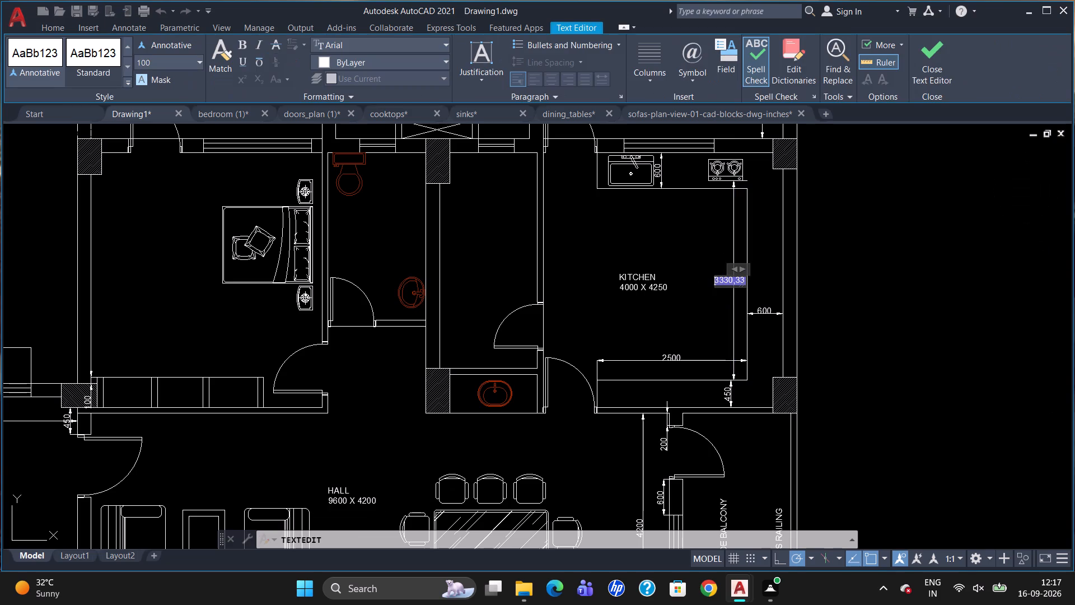
key(Delete)
key(3)
text(200)
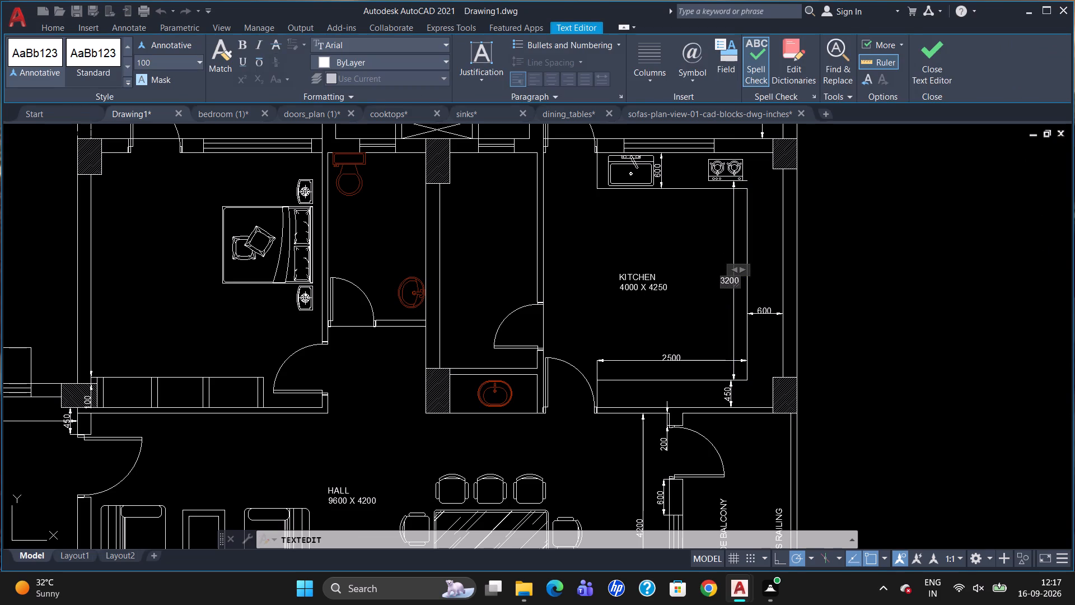
click(719, 292)
key(Escape)
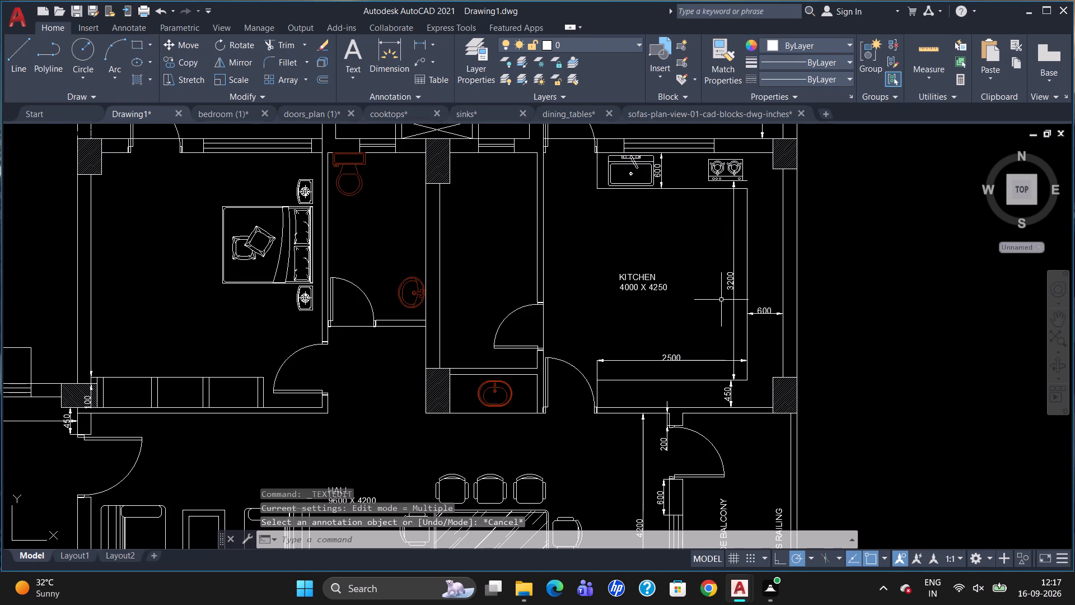
Add a multiline text label PLATFORM with text height 100 on the upper counter between the sink and the cooktop.
key(t)
key(Return)
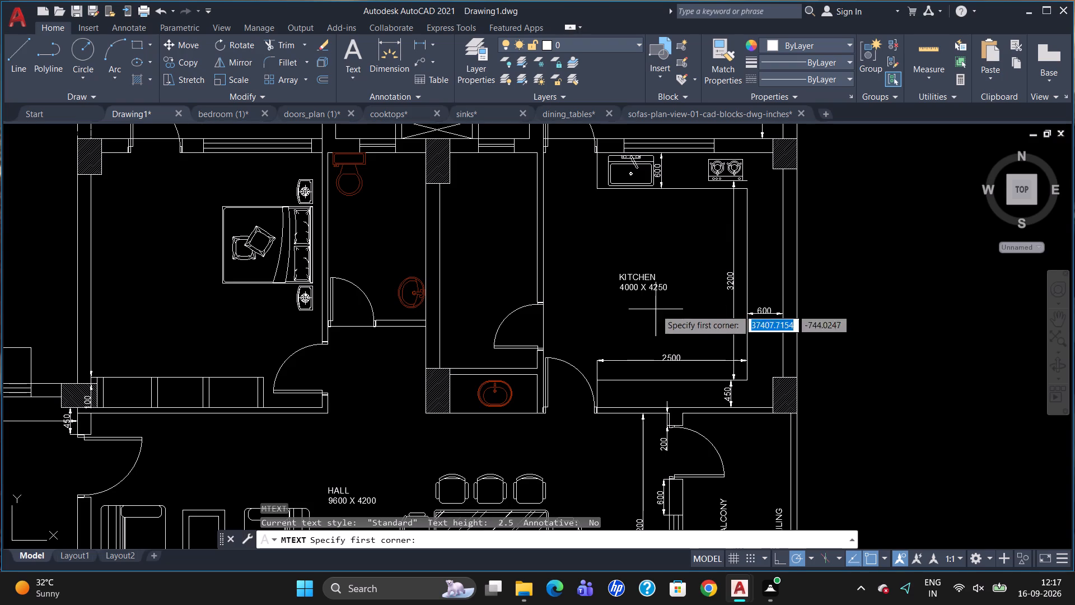
scroll(706, 157, up, 3)
drag(561, 182, 571, 223)
click(669, 246)
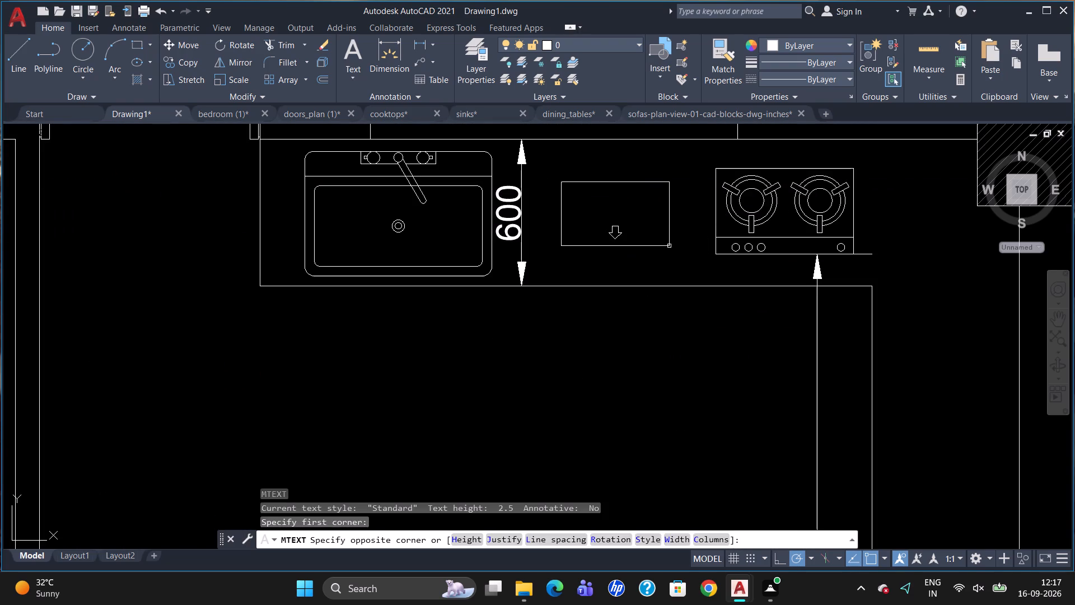
click(161, 60)
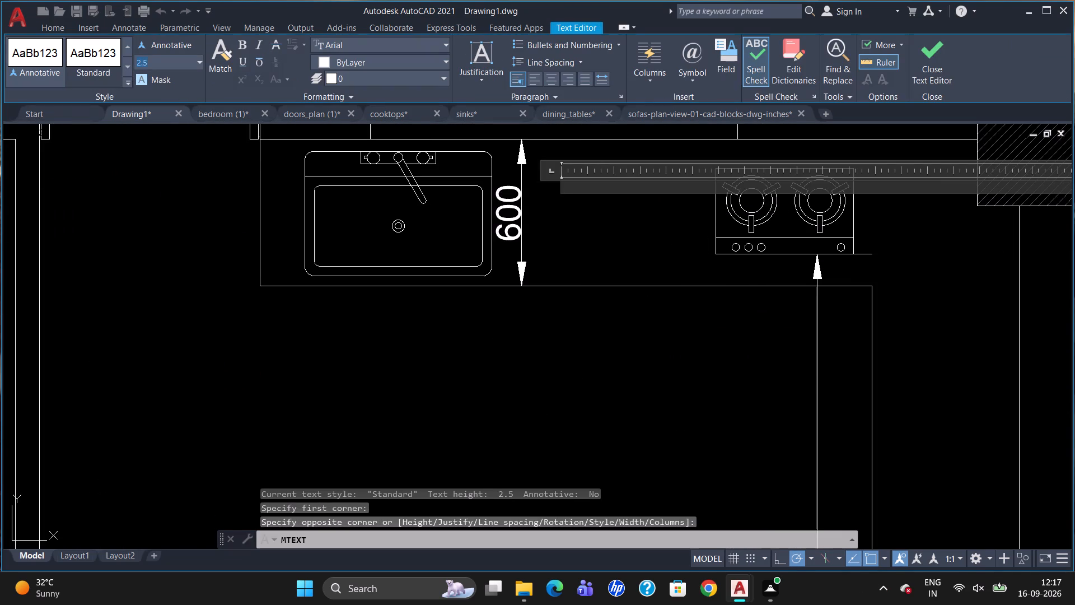
key(BackSpace)
text(100)
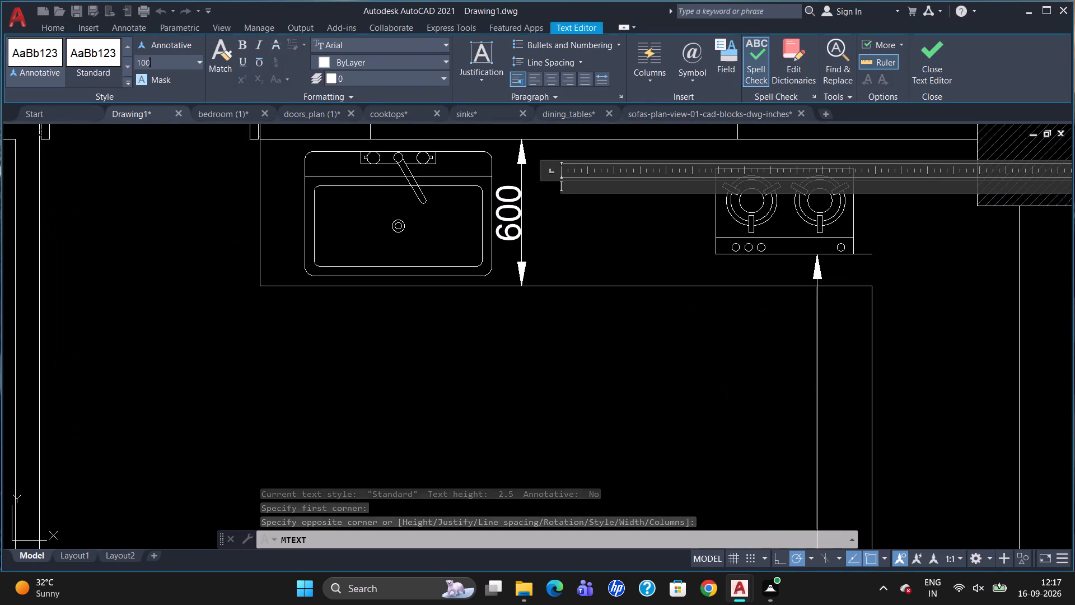
key(Return)
text(PLATFOR)
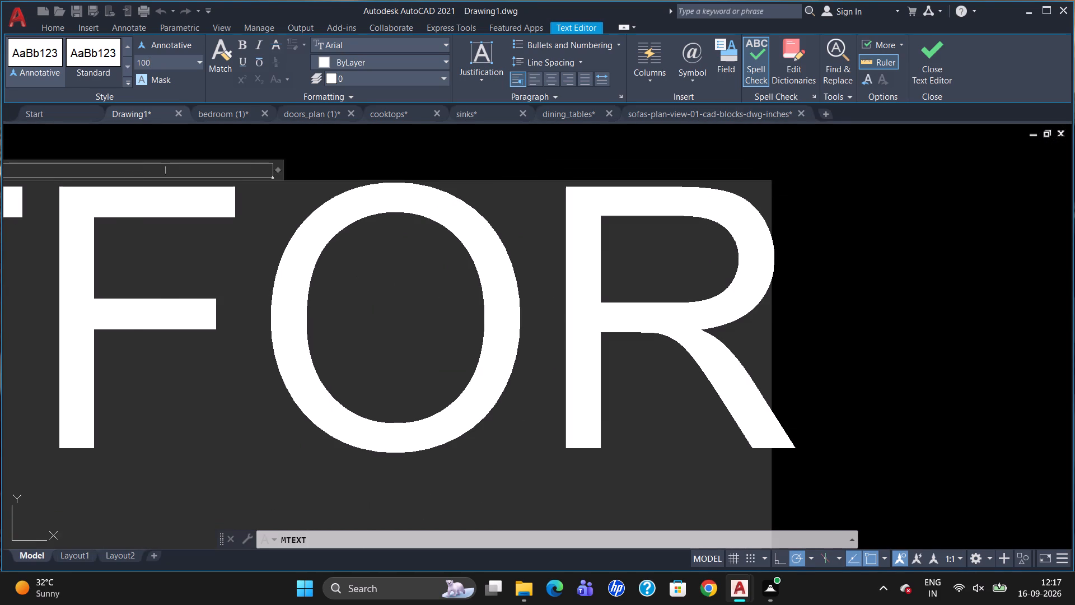
key(m)
key(Escape)
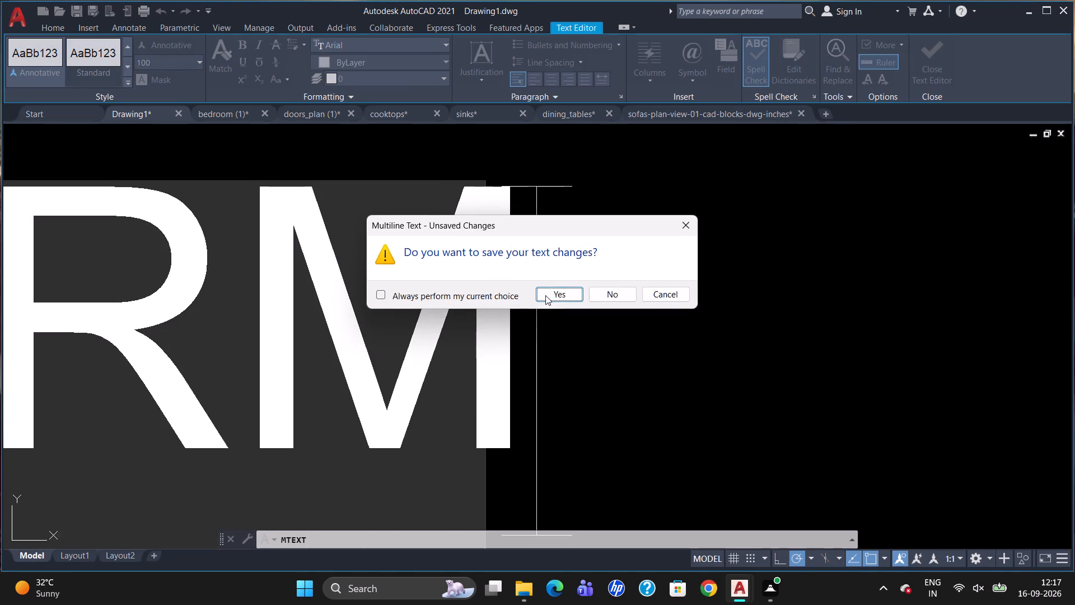
click(559, 297)
Move the PLATFORM label on the upper counter clear of the cooktop, beside the 600 dimension.
scroll(694, 287, down, 5)
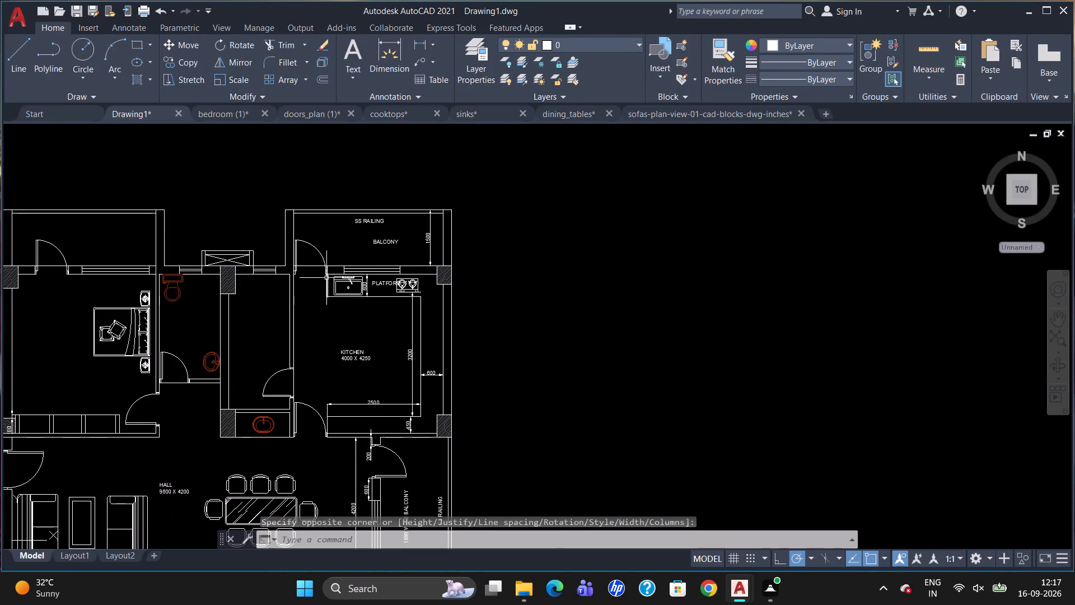
scroll(317, 268, up, 2)
scroll(745, 238, down, 2)
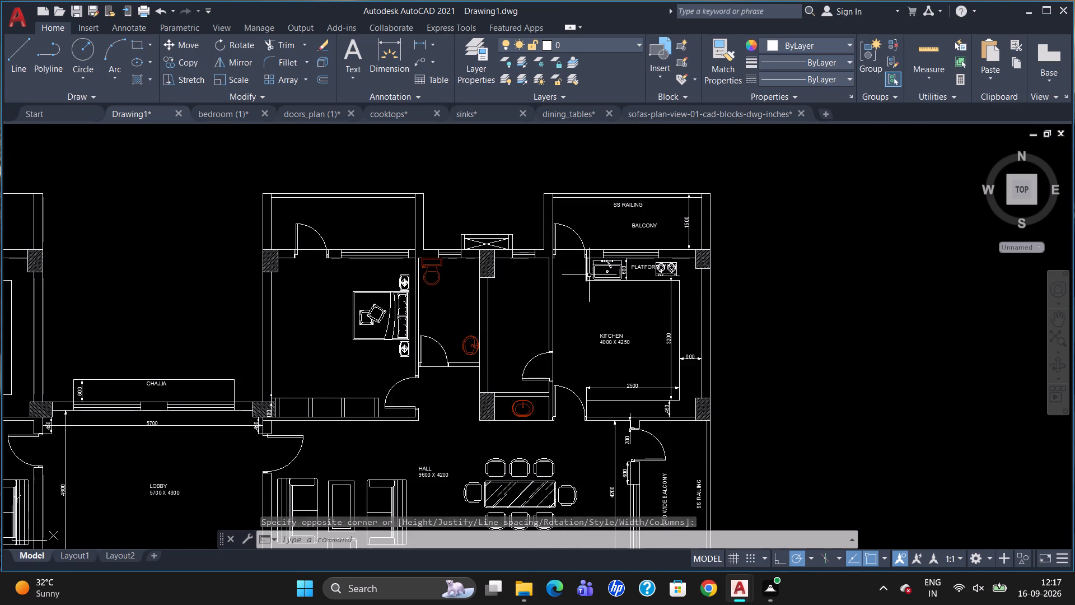
scroll(591, 276, up, 1)
scroll(699, 276, up, 2)
click(637, 239)
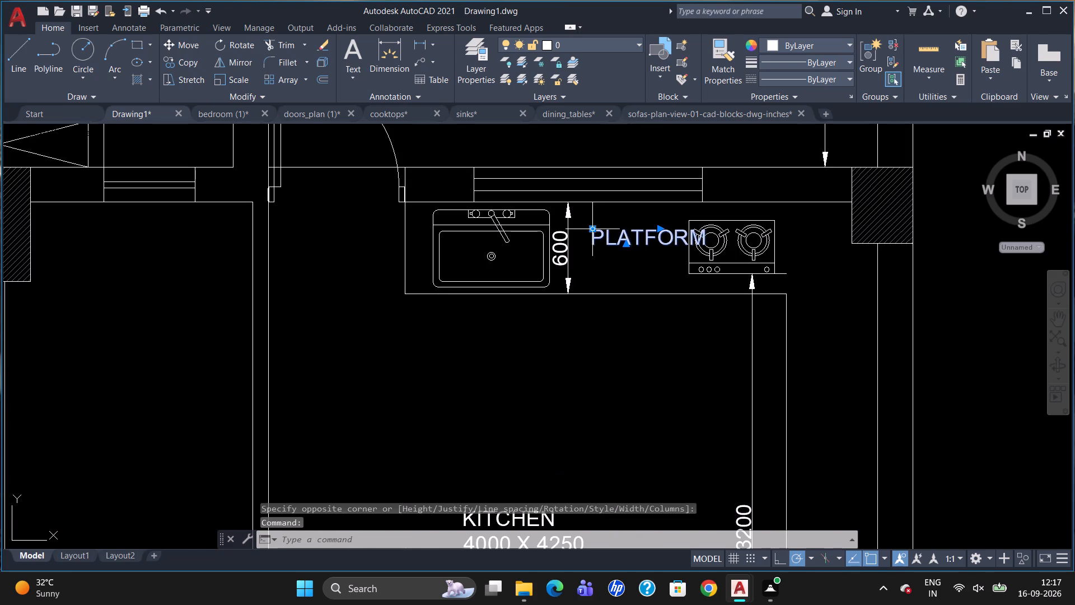
click(595, 229)
scroll(581, 227, up, 4)
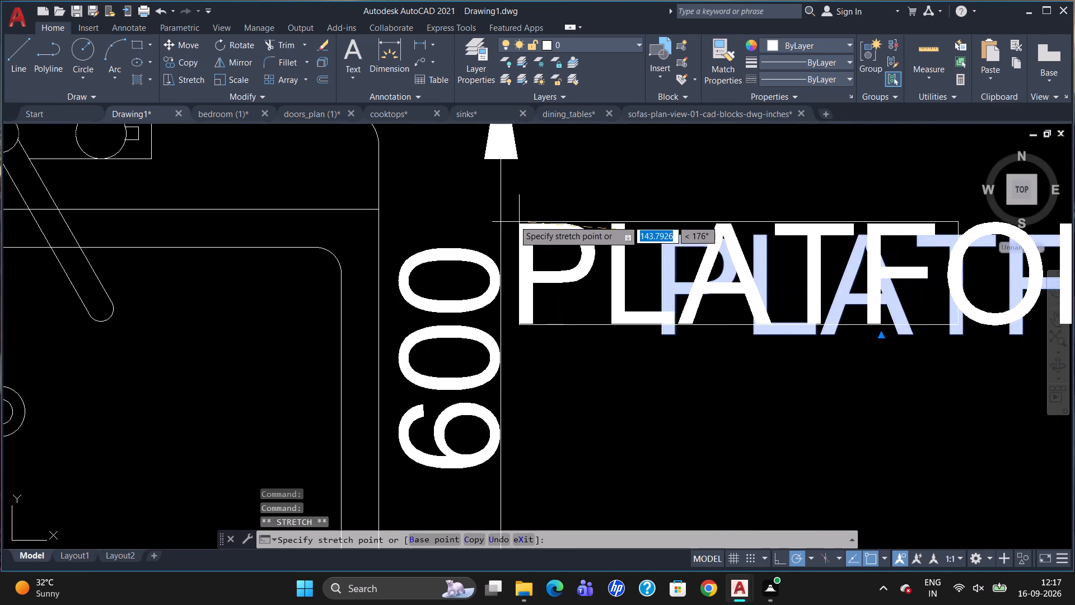
click(510, 220)
key(Escape)
scroll(465, 218, down, 3)
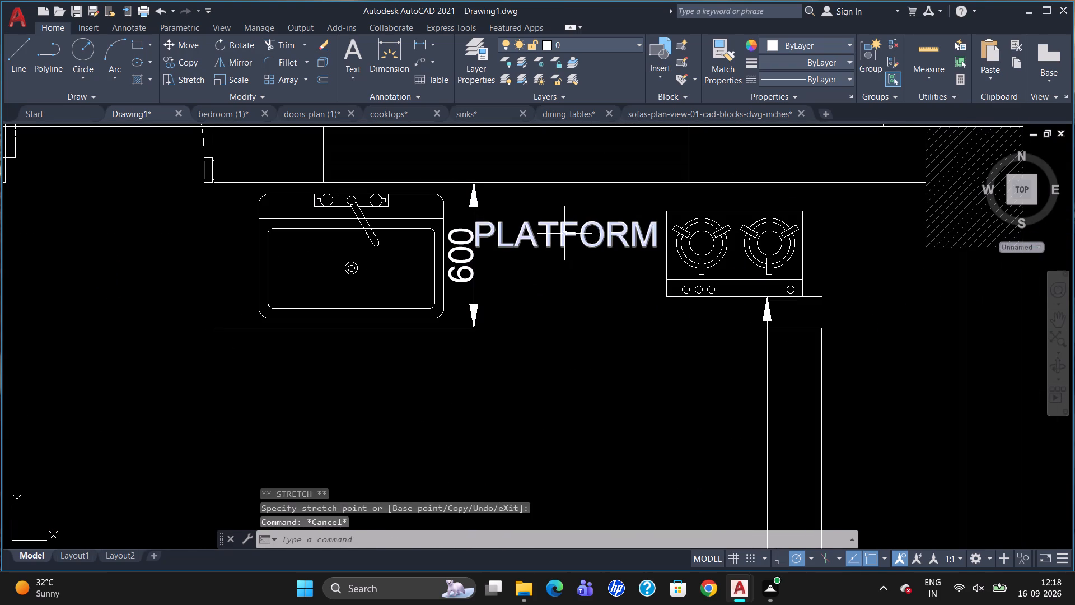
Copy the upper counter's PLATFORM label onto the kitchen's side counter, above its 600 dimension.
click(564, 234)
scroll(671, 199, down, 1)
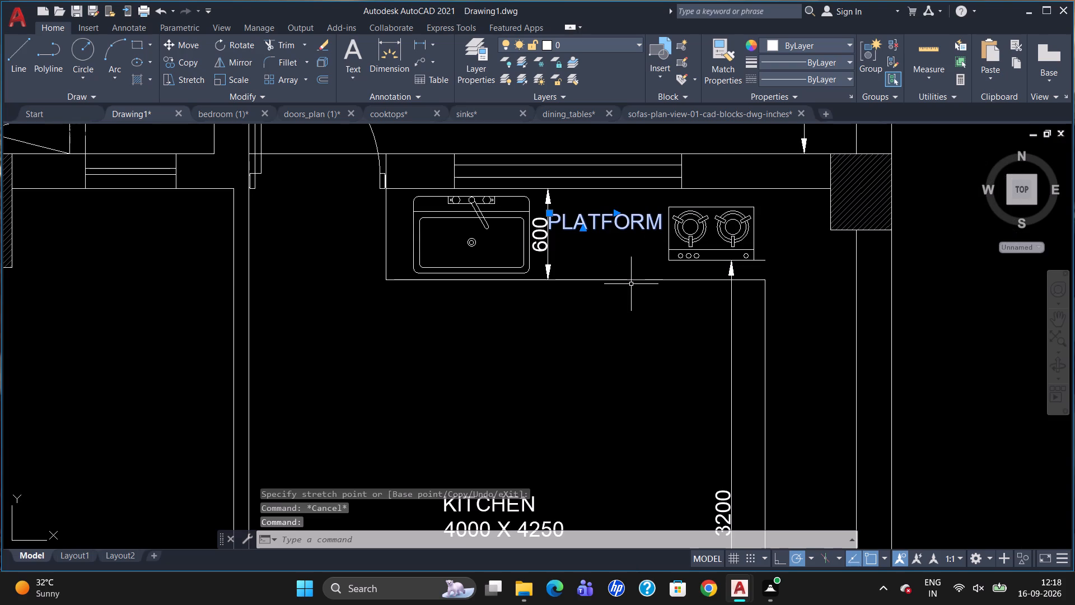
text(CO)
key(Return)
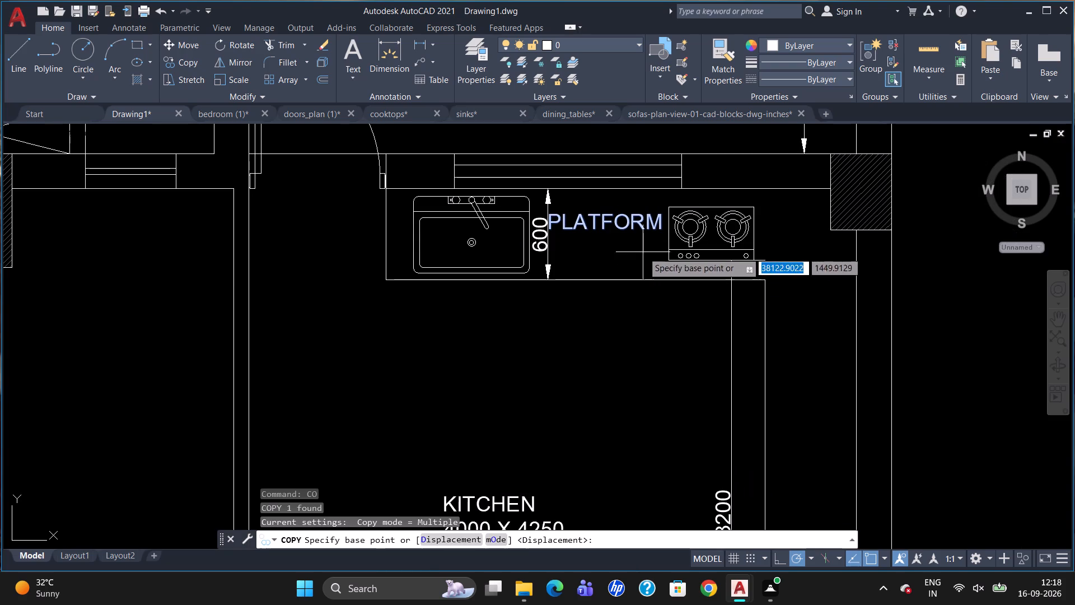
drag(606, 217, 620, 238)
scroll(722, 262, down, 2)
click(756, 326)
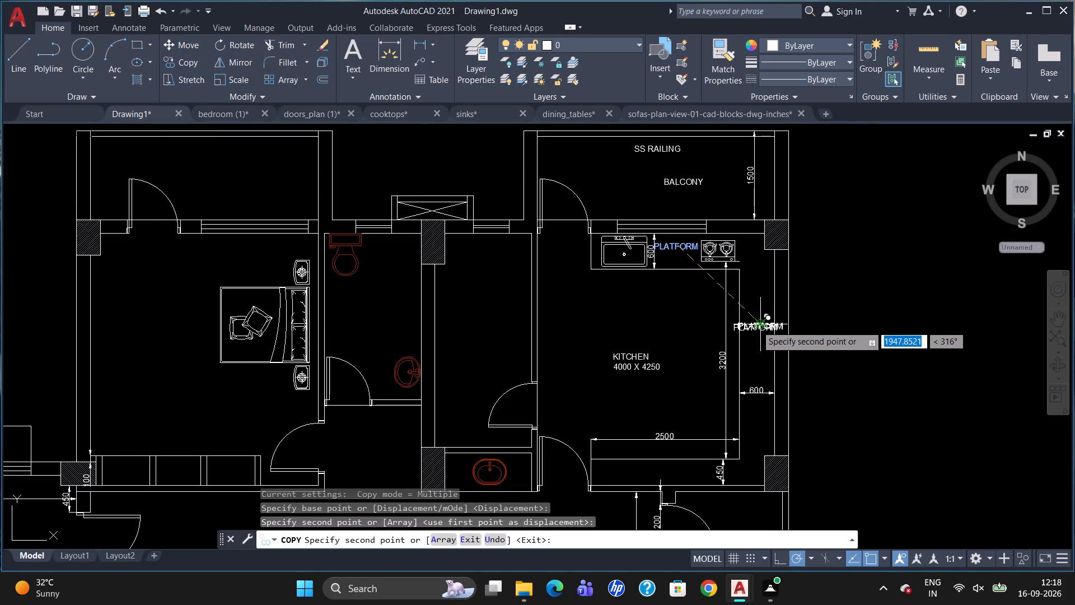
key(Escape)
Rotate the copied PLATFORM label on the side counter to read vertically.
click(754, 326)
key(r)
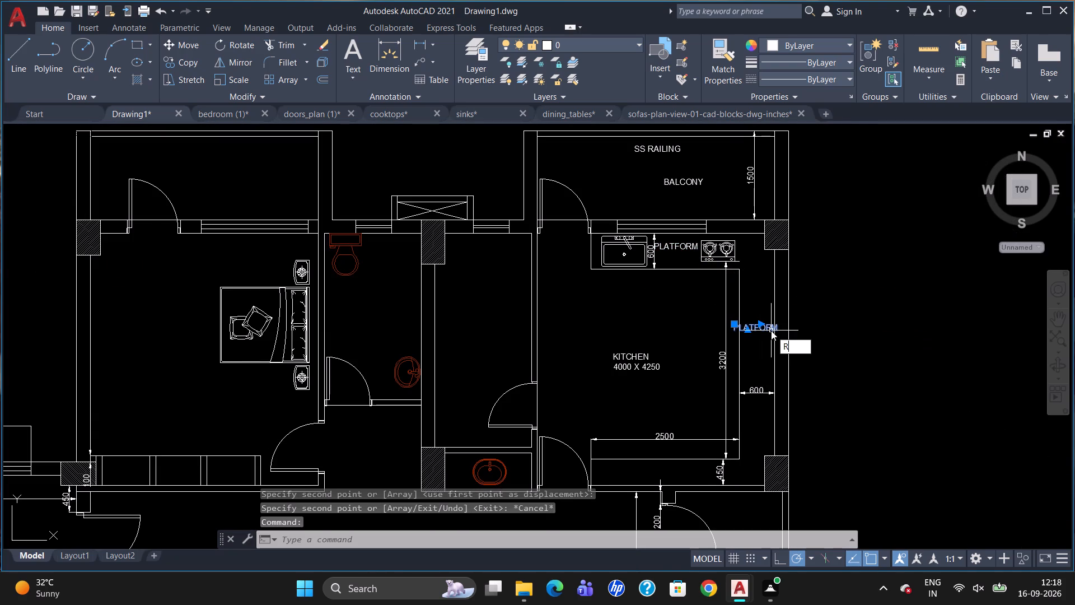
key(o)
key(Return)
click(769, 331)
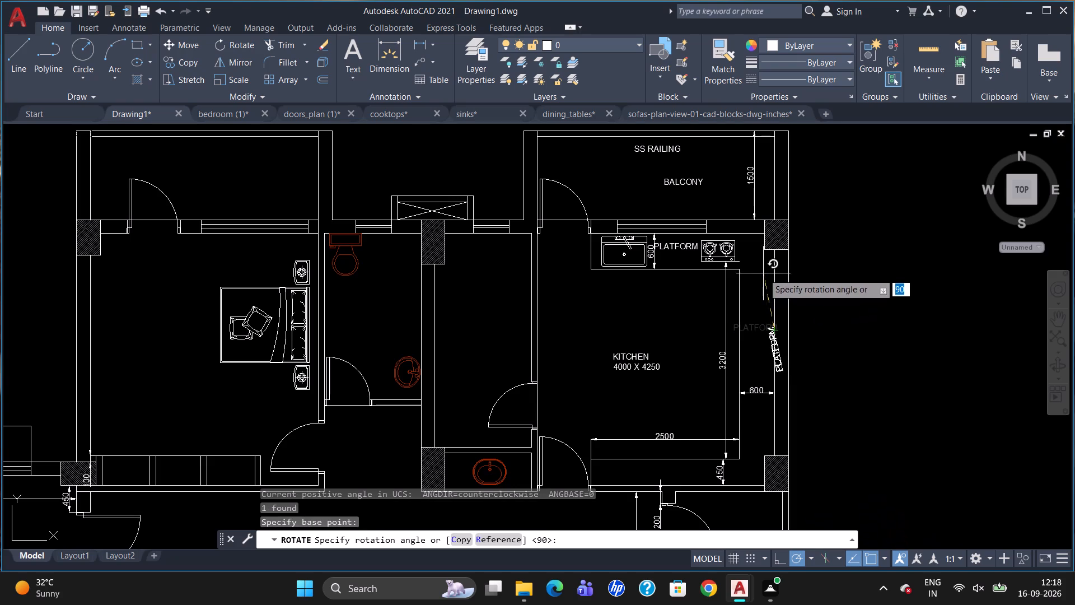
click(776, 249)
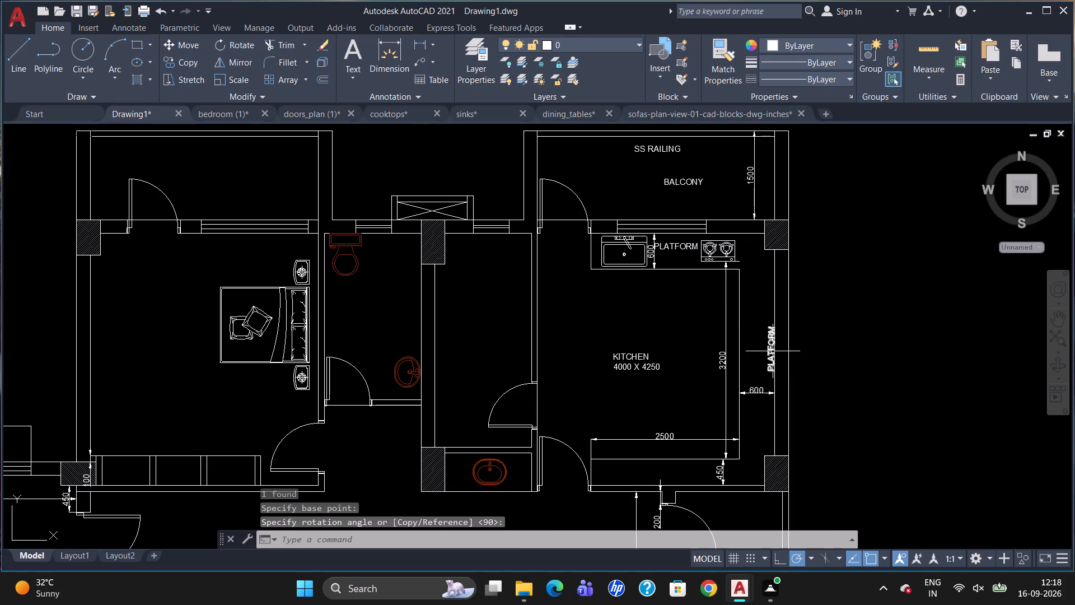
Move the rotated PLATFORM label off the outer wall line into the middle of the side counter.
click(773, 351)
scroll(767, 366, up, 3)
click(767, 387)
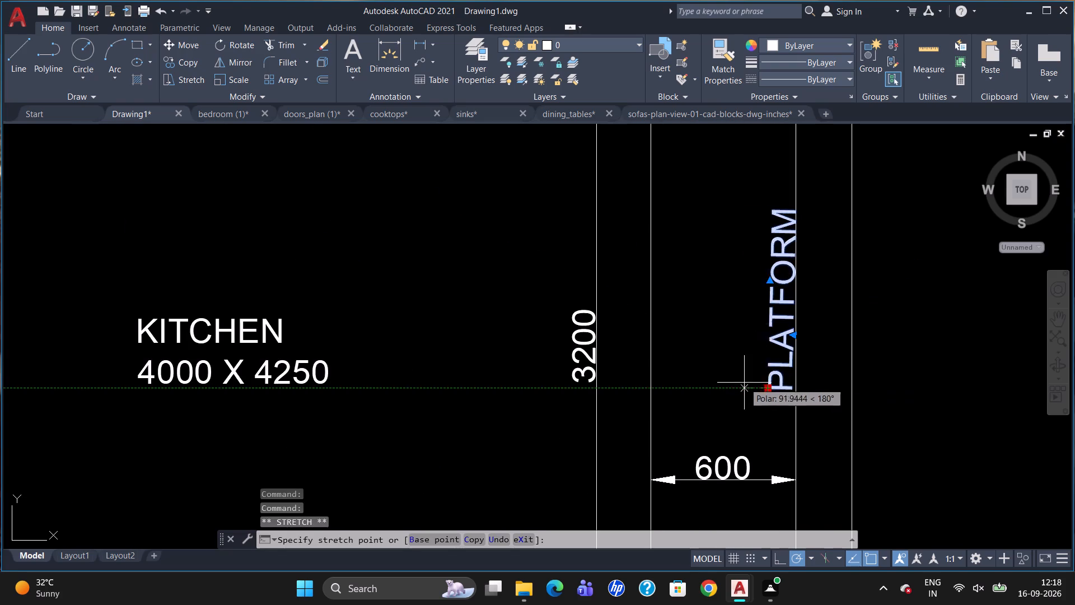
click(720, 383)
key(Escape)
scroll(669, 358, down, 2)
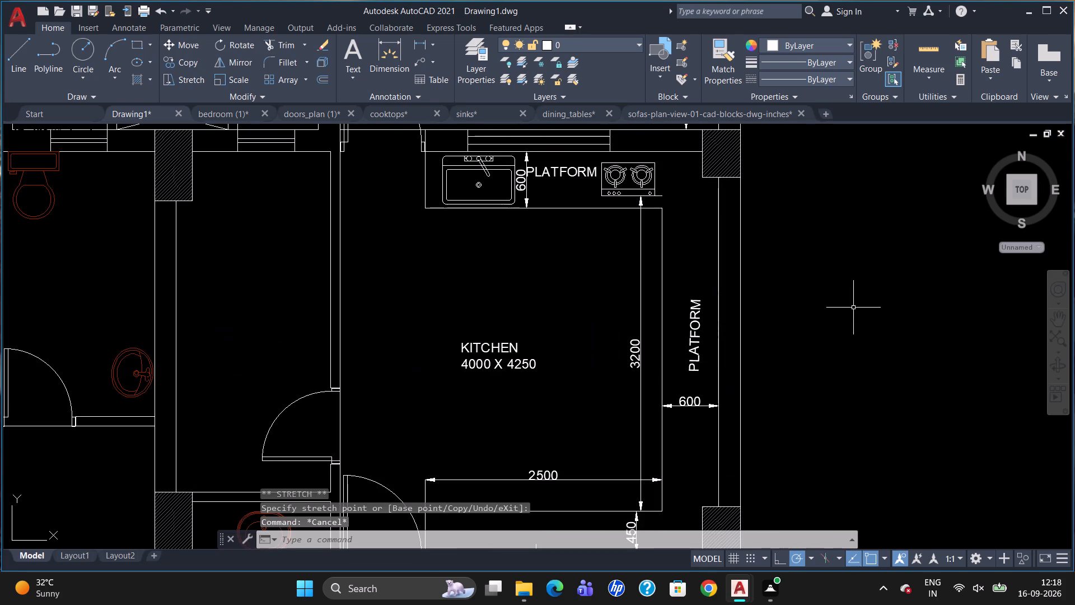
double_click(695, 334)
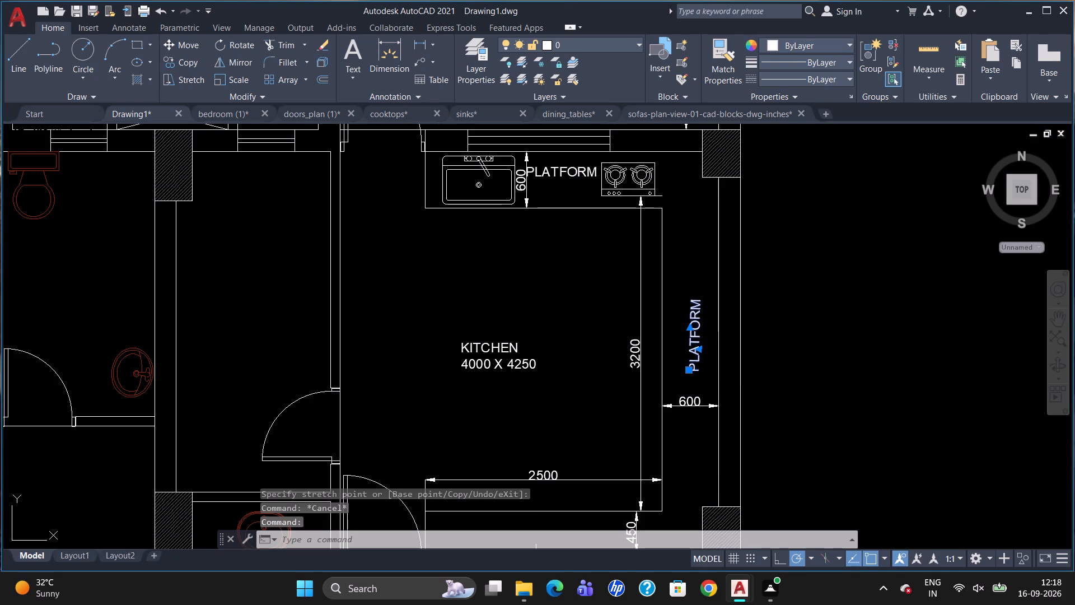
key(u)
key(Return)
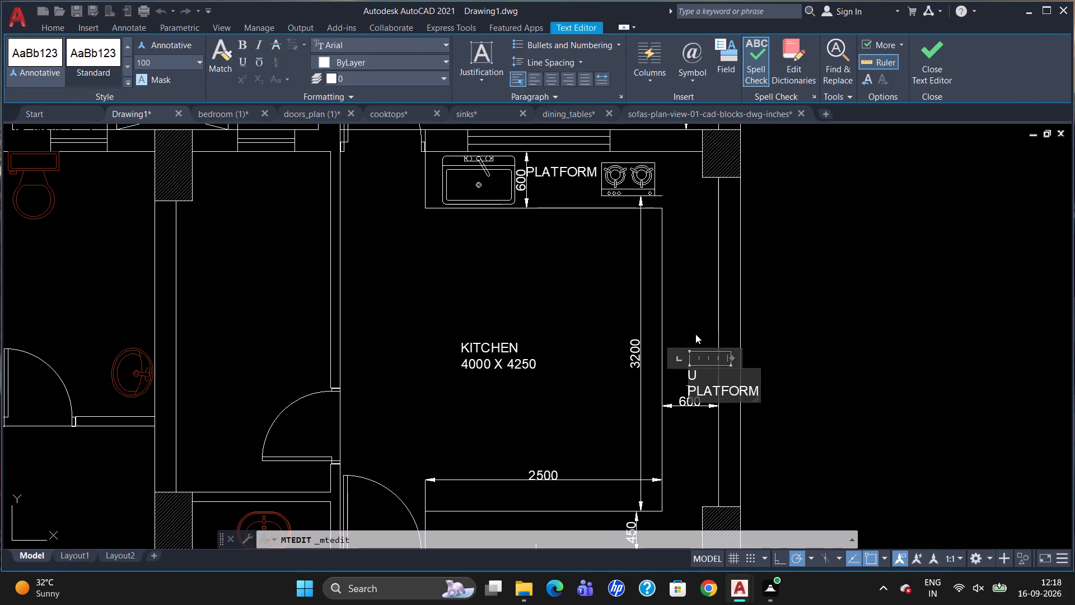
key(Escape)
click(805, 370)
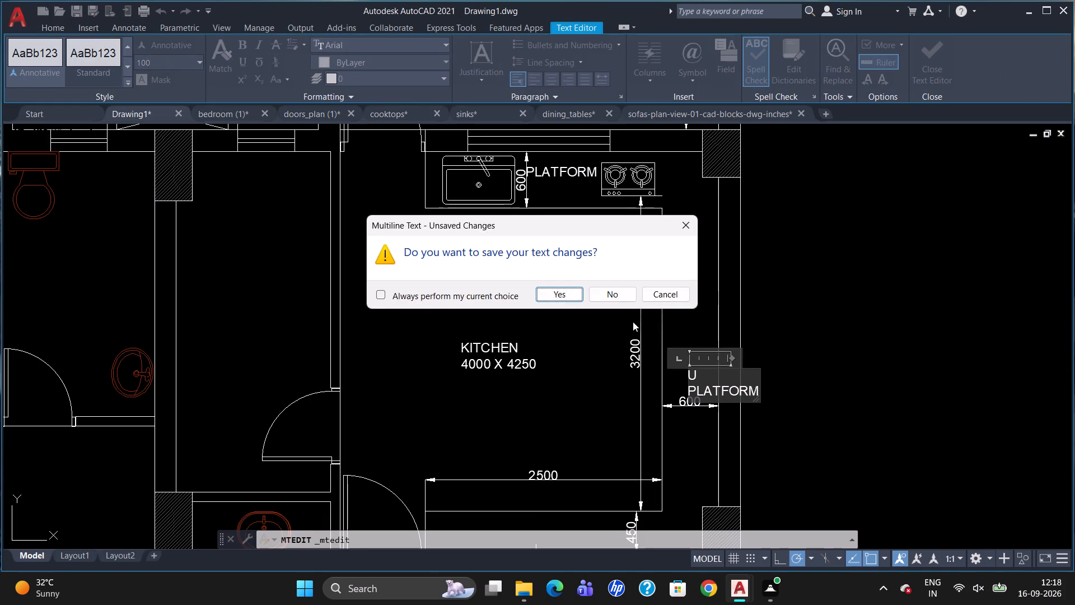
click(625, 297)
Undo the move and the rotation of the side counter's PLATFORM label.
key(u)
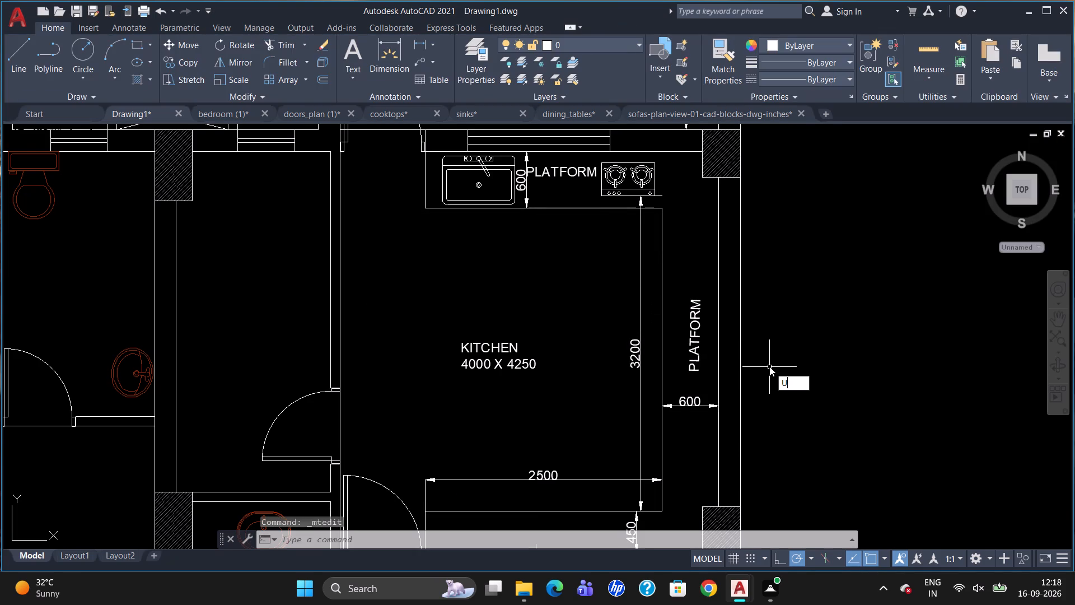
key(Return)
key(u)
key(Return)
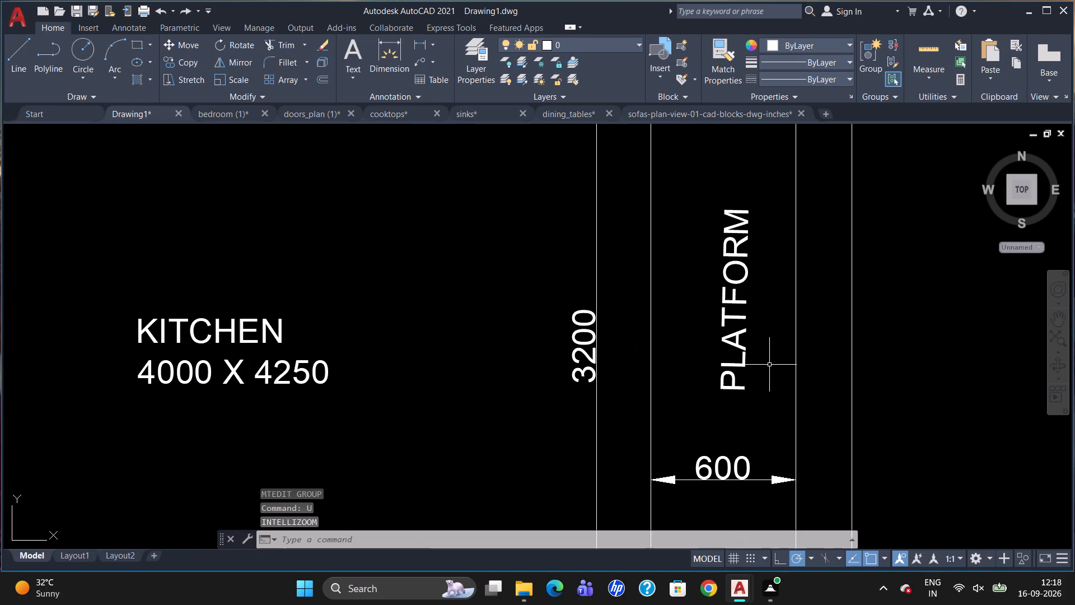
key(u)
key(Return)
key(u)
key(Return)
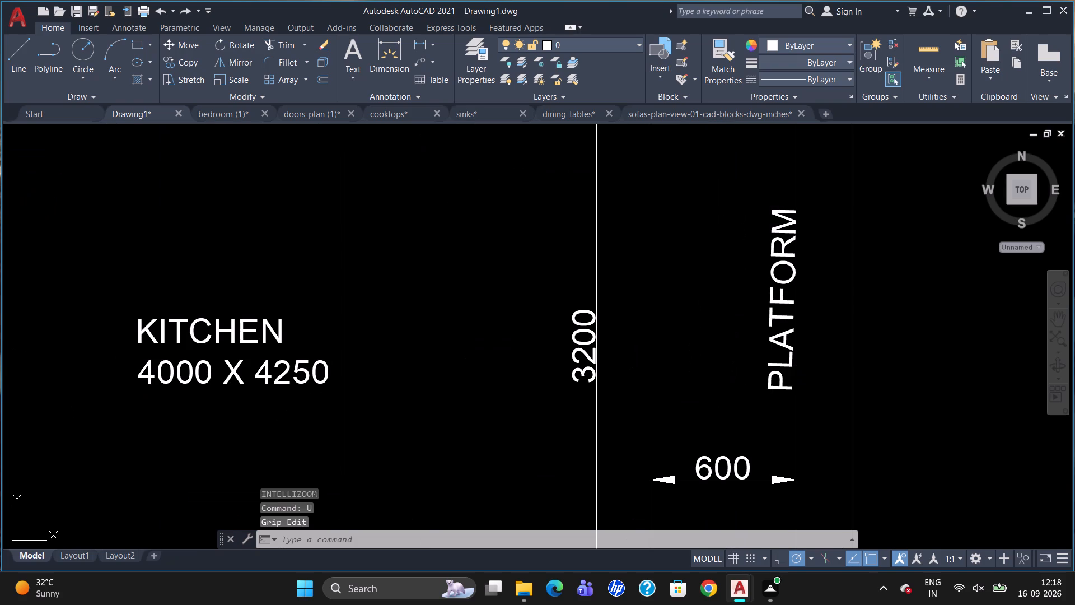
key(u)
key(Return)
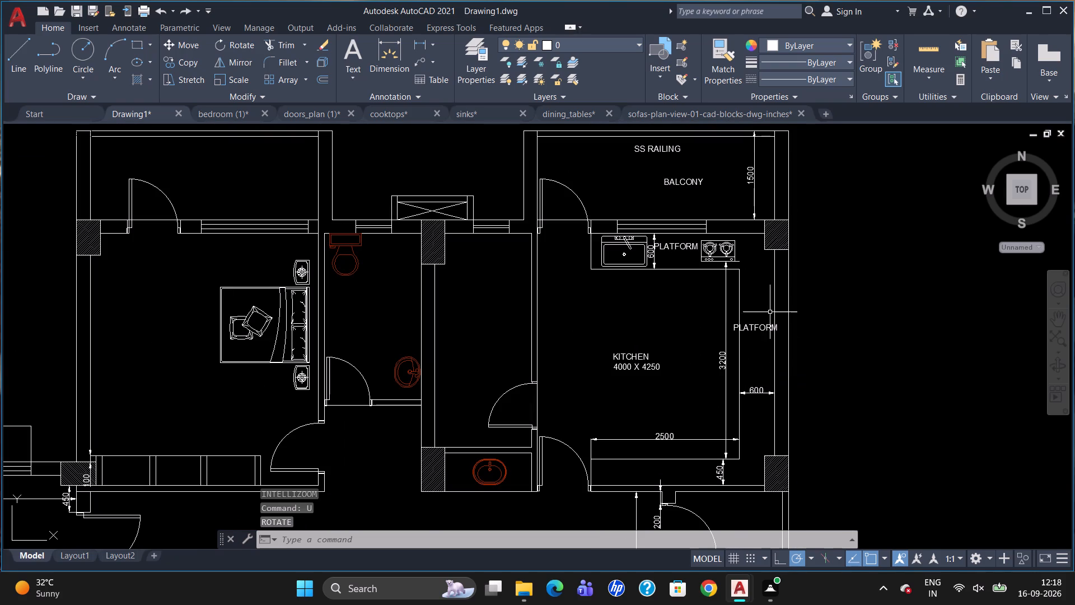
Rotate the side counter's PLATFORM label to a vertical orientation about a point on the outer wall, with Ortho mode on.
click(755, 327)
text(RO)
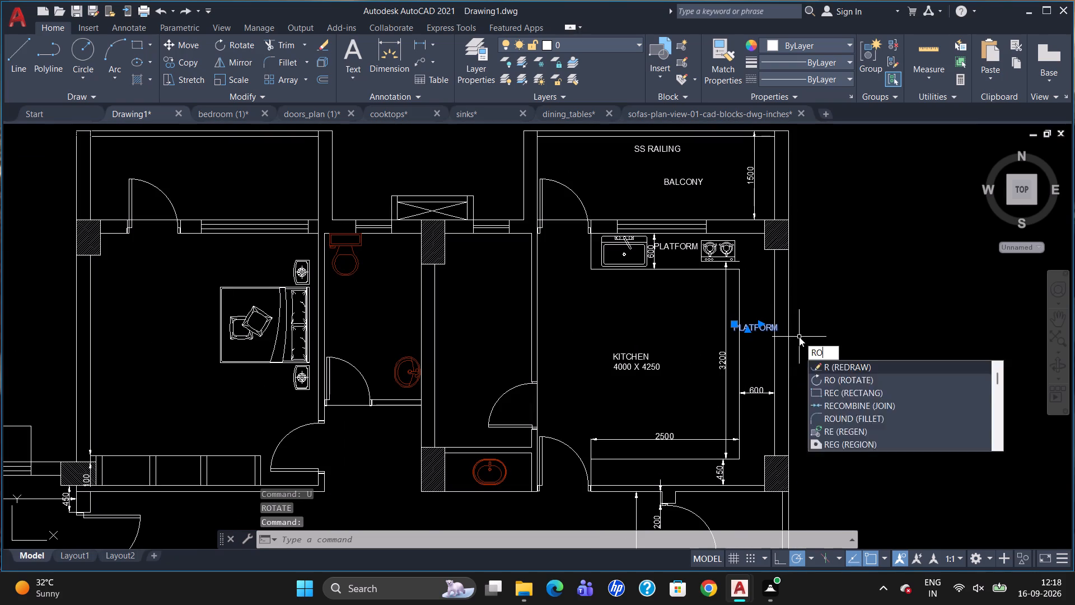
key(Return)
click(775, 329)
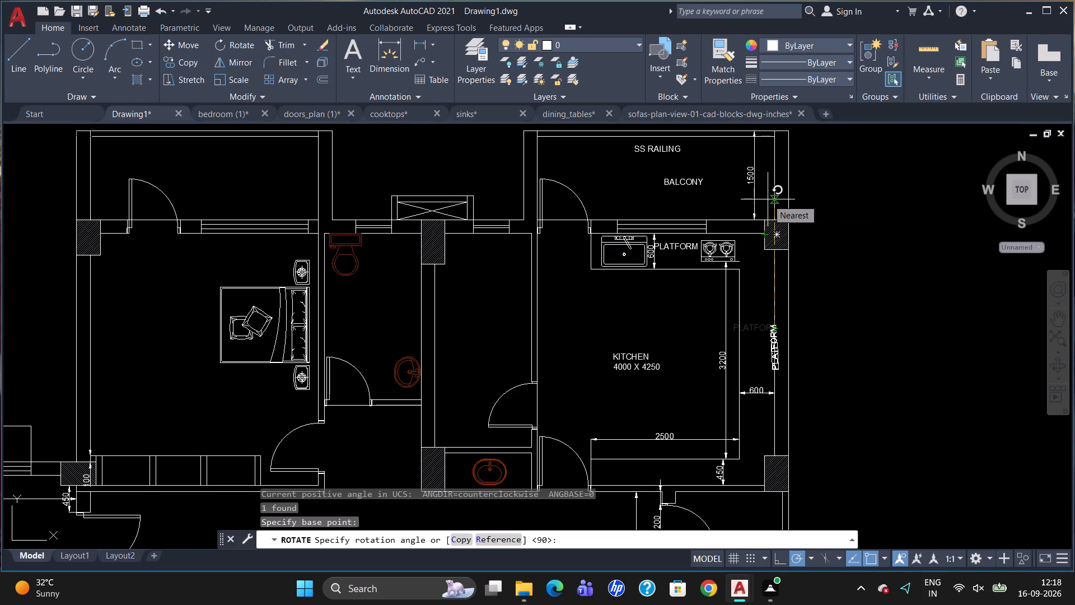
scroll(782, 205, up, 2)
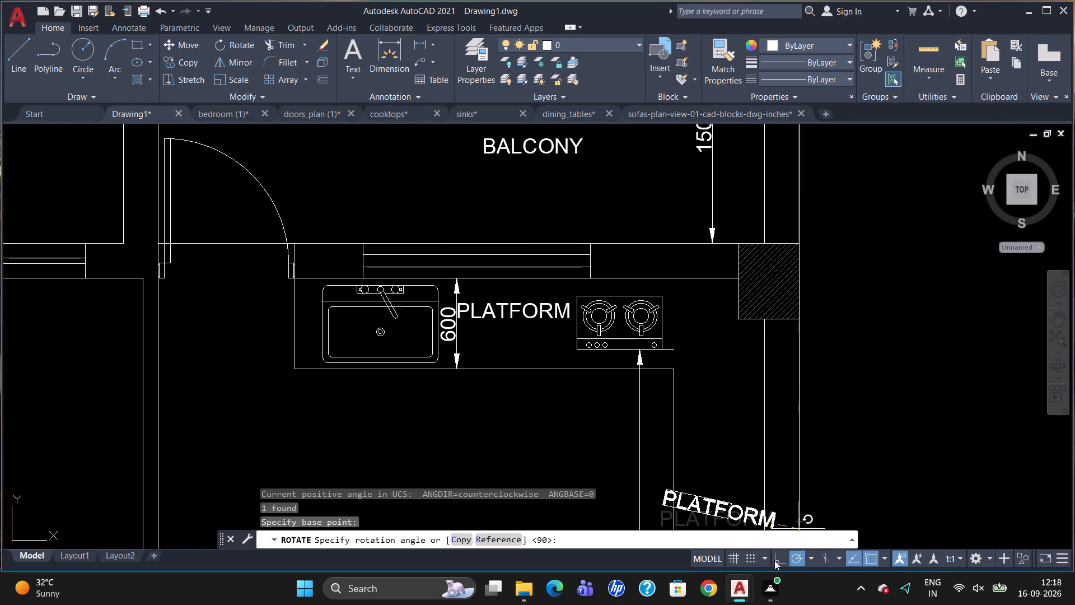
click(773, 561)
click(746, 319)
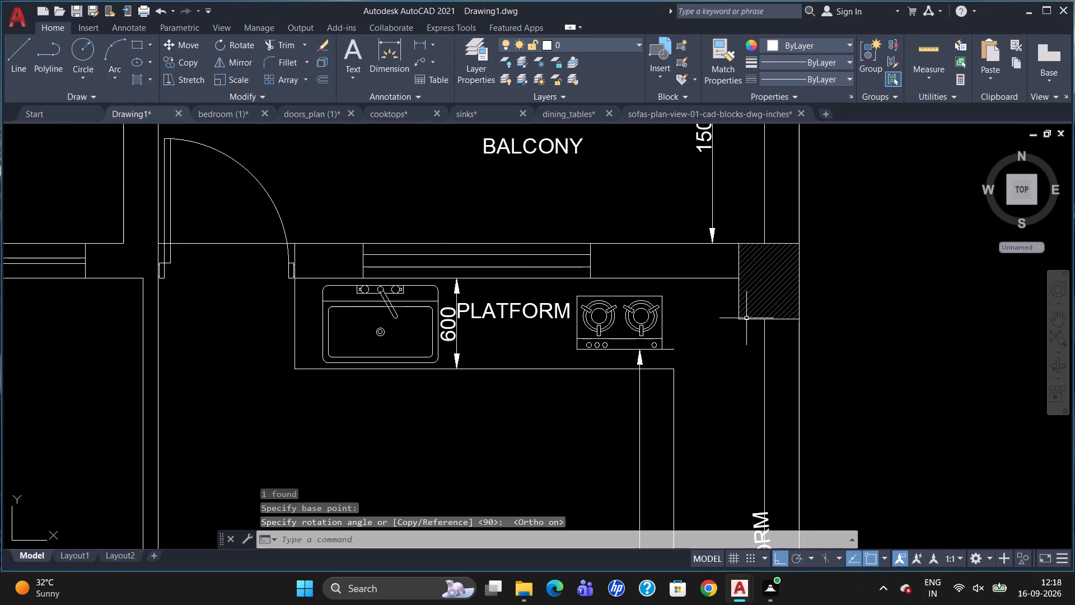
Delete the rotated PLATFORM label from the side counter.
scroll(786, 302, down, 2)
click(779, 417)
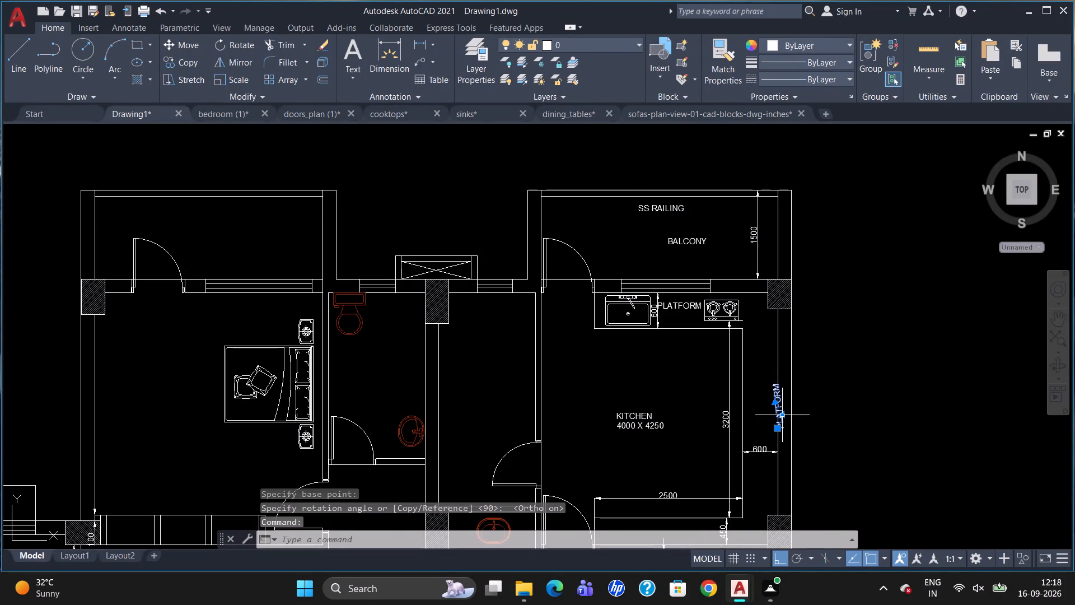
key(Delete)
Copy the upper counter's PLATFORM label horizontally into the empty space outside the kitchen's outer wall.
click(680, 305)
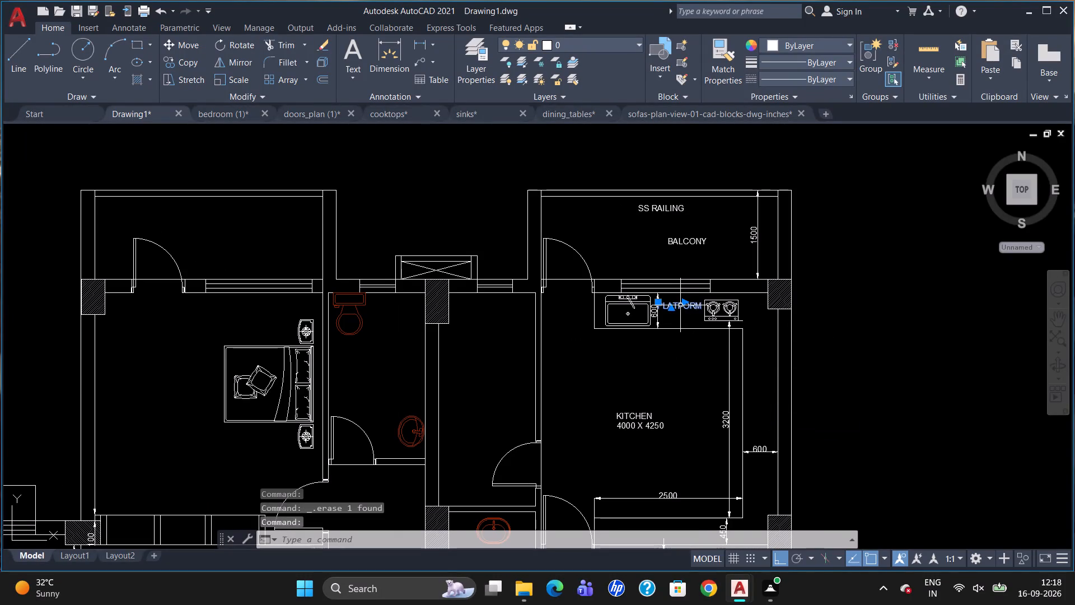
text(CO)
key(Return)
click(680, 306)
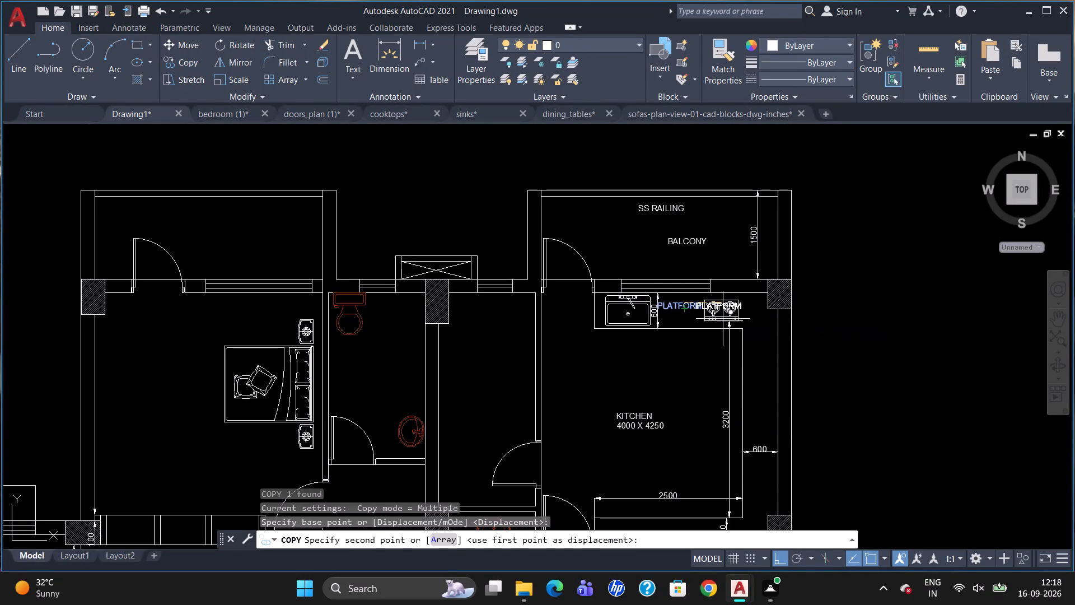
click(872, 347)
key(Escape)
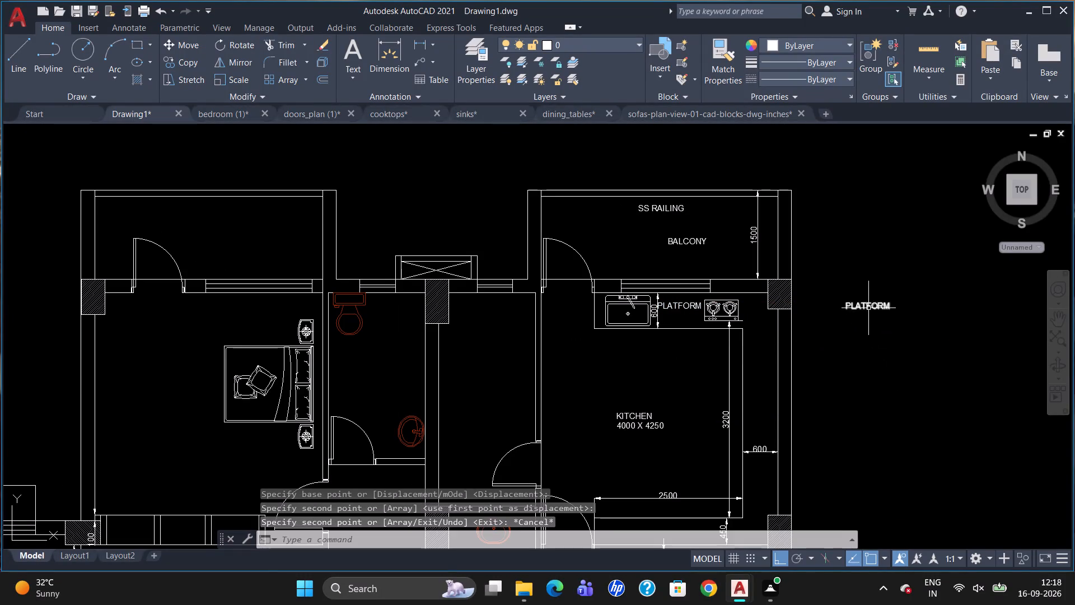
Rotate the copied PLATFORM label outside the wall so that it reads vertically from bottom to top.
click(868, 308)
key(r)
key(o)
key(Return)
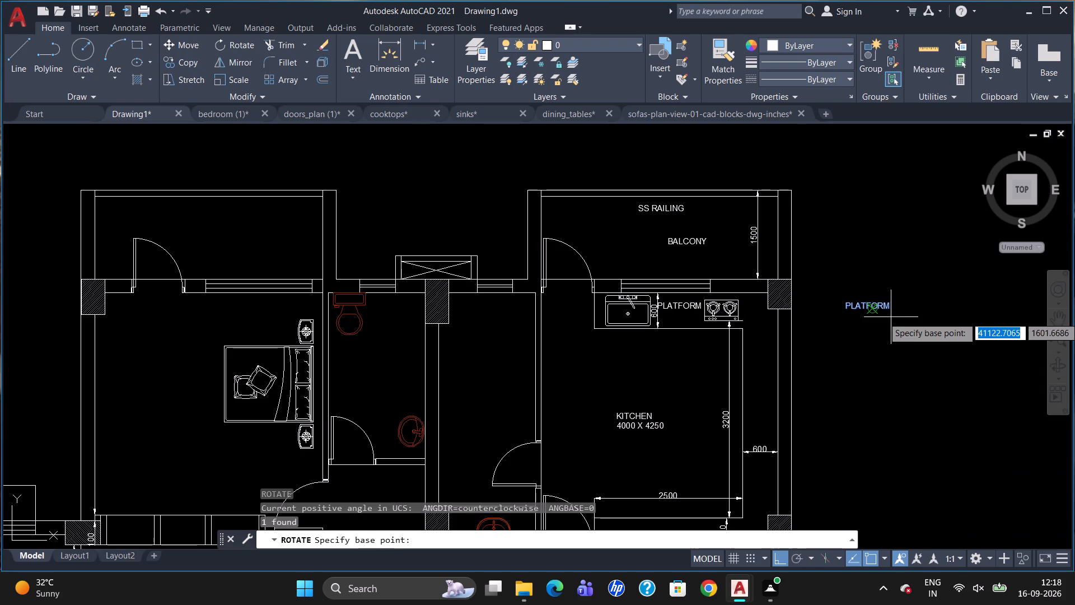
click(891, 317)
click(870, 232)
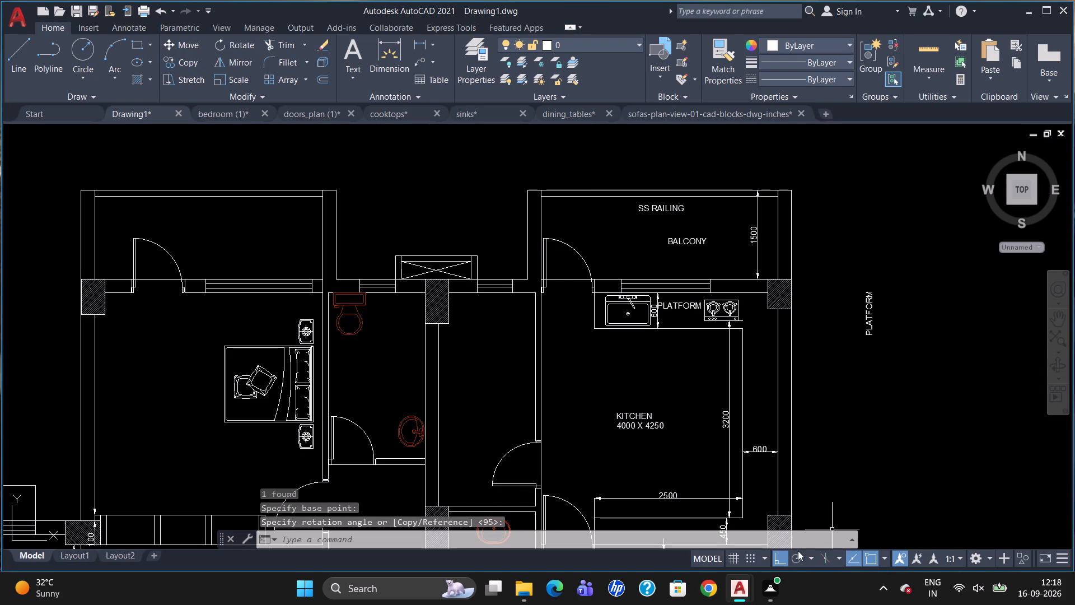
Turn on polar tracking and move the vertical PLATFORM label into the side counter, above its 600 dimension.
click(800, 552)
click(871, 316)
click(867, 334)
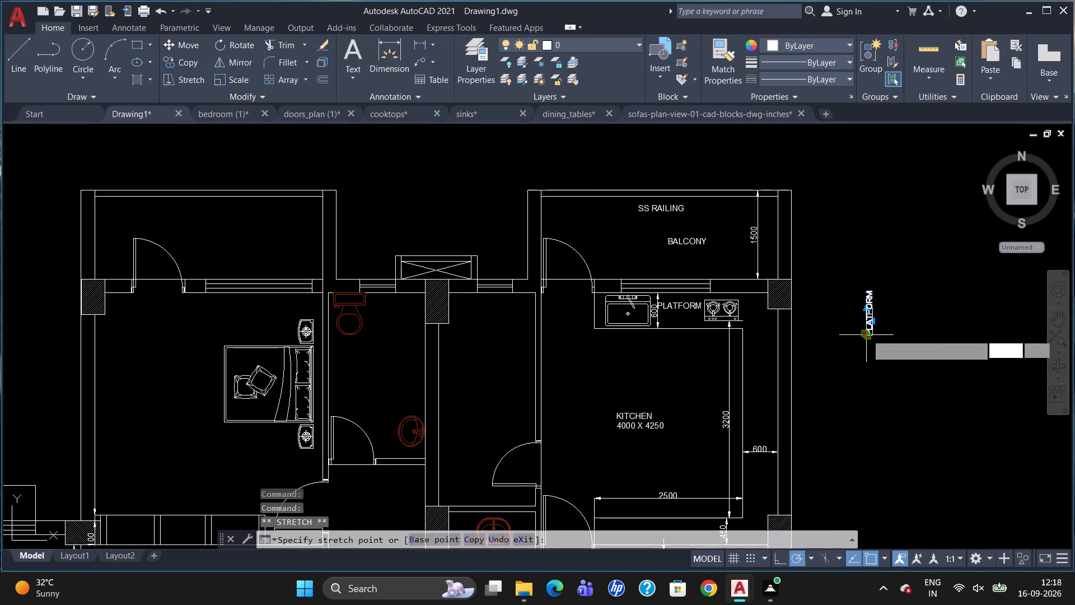
click(754, 416)
key(Escape)
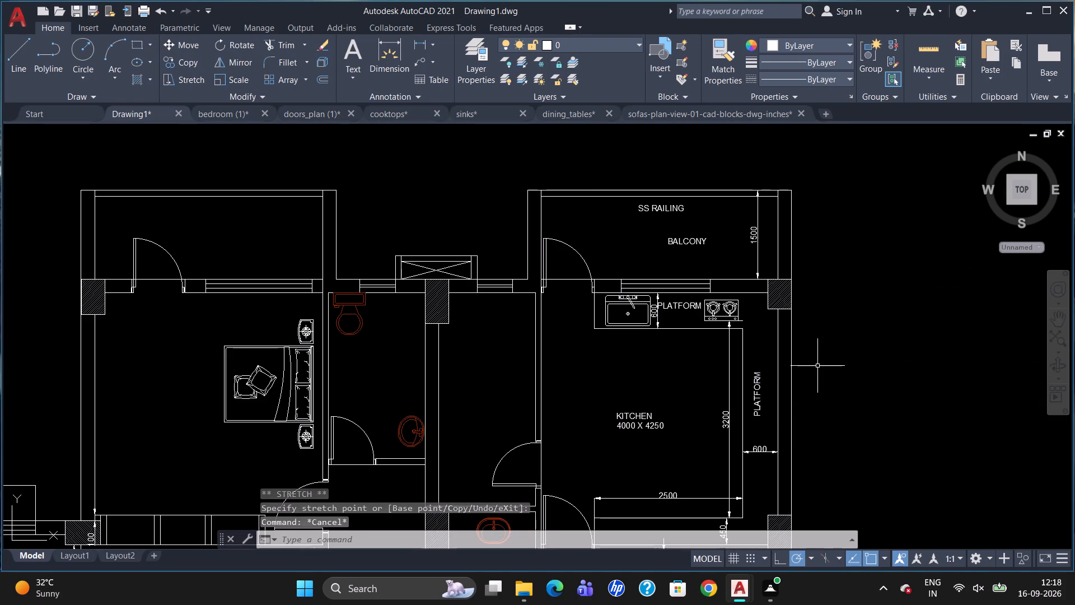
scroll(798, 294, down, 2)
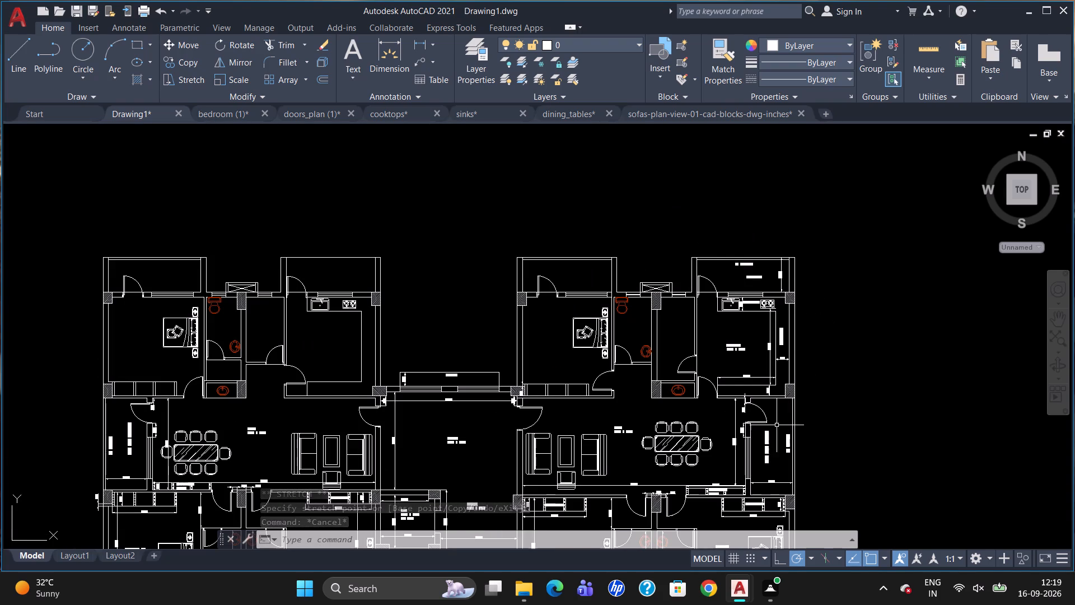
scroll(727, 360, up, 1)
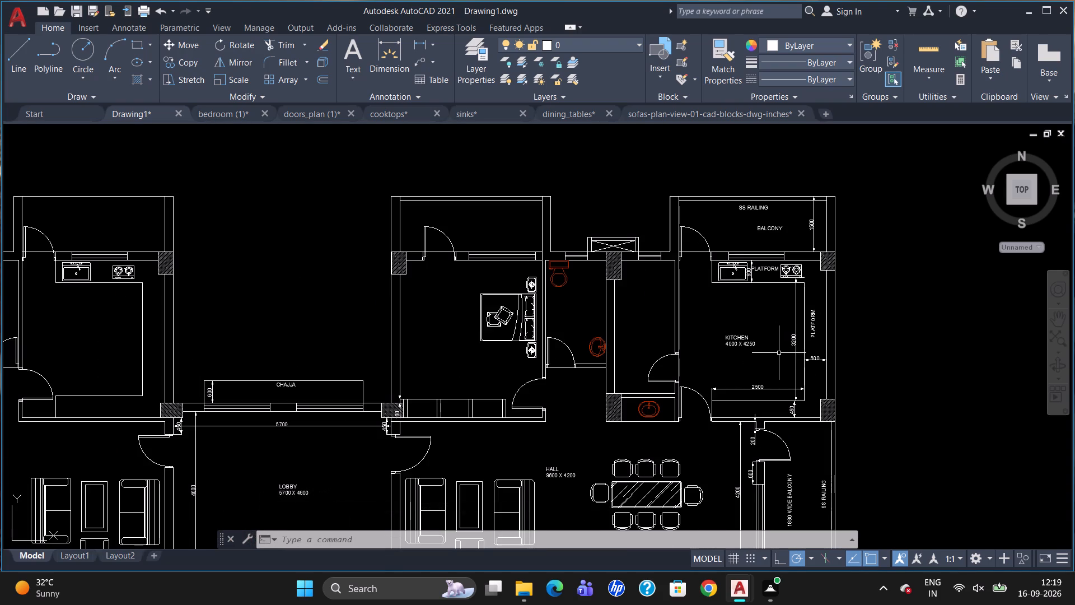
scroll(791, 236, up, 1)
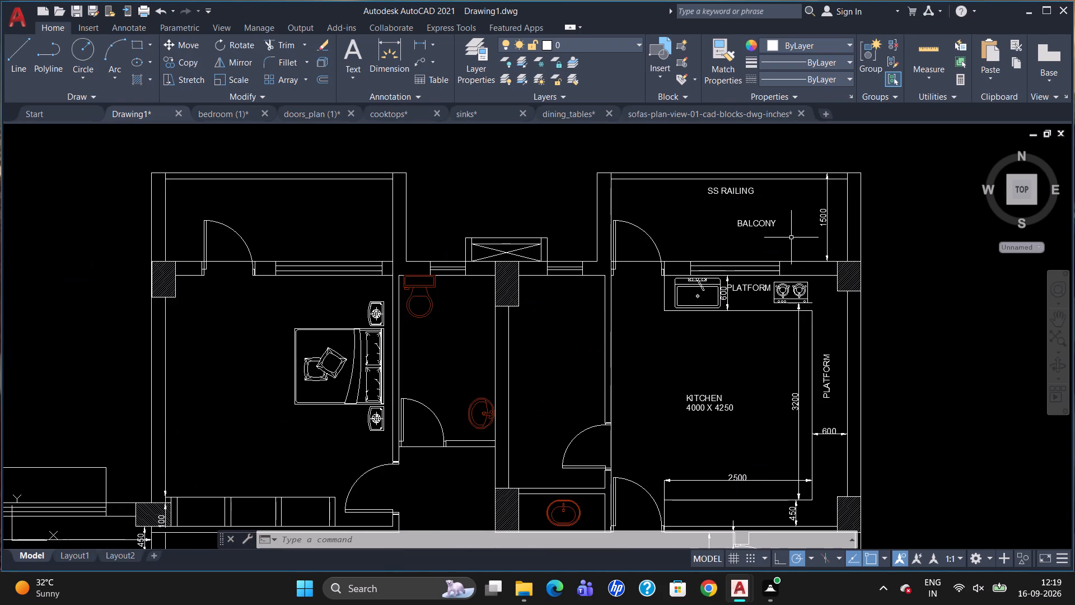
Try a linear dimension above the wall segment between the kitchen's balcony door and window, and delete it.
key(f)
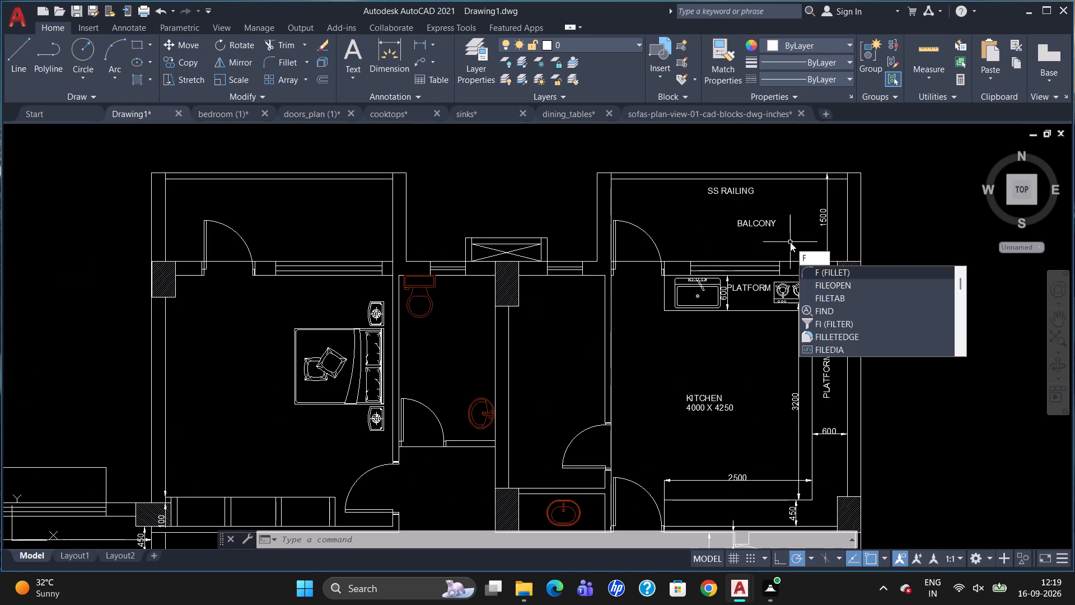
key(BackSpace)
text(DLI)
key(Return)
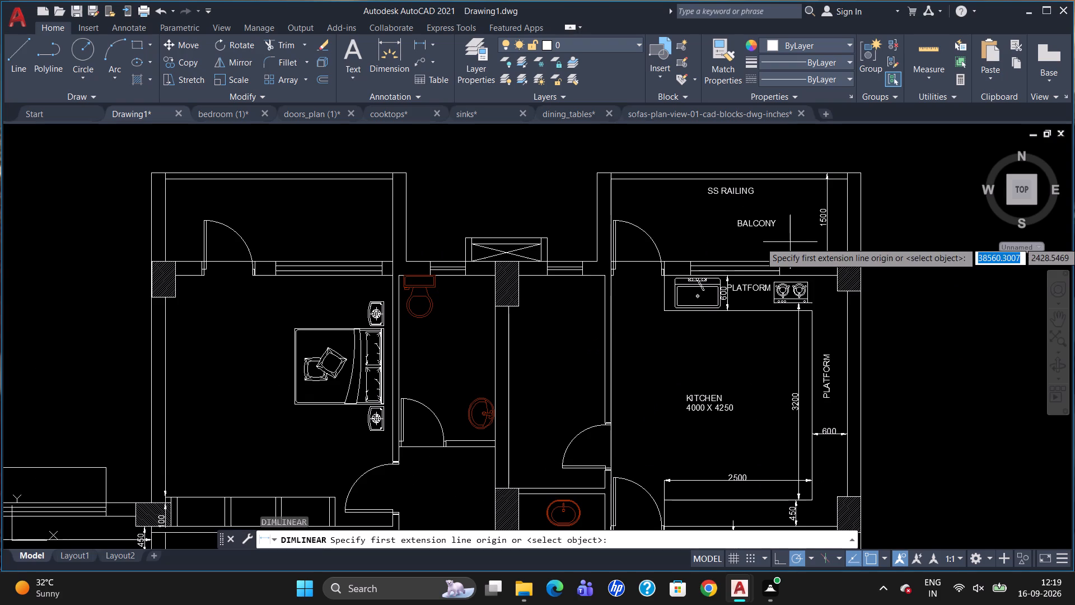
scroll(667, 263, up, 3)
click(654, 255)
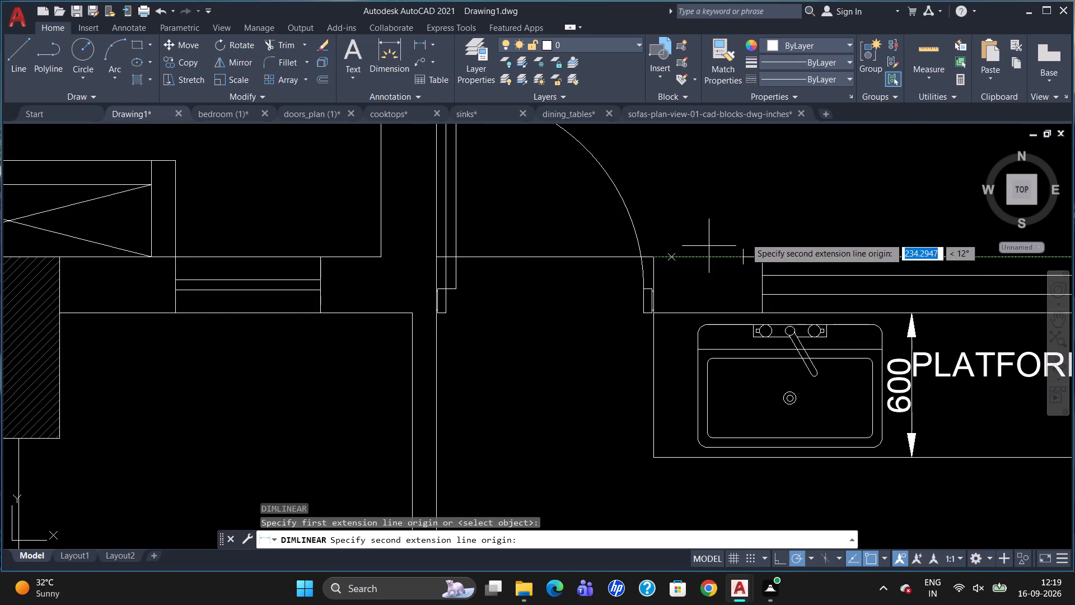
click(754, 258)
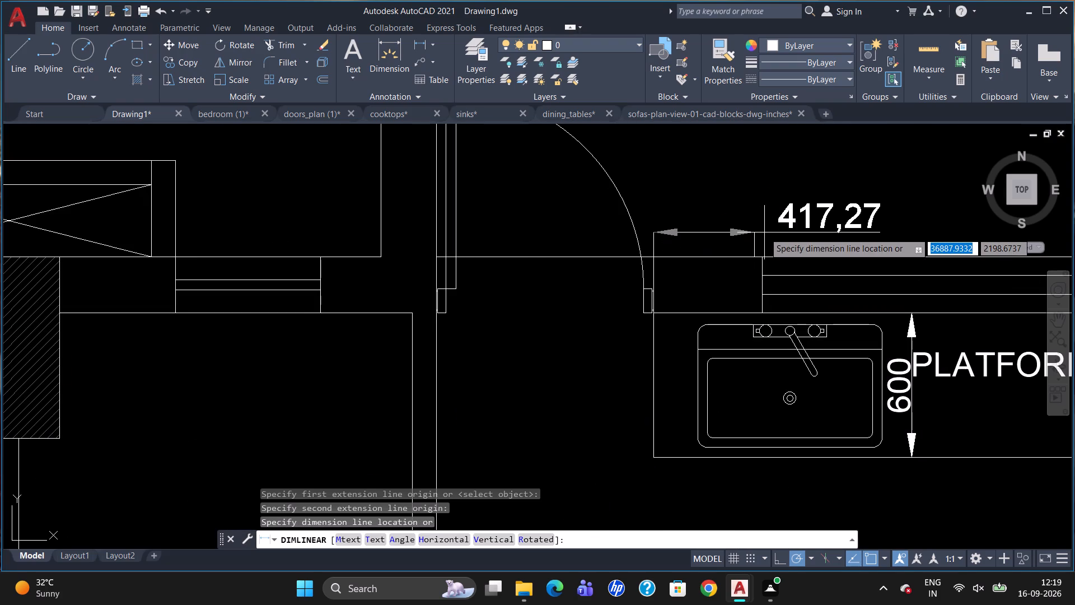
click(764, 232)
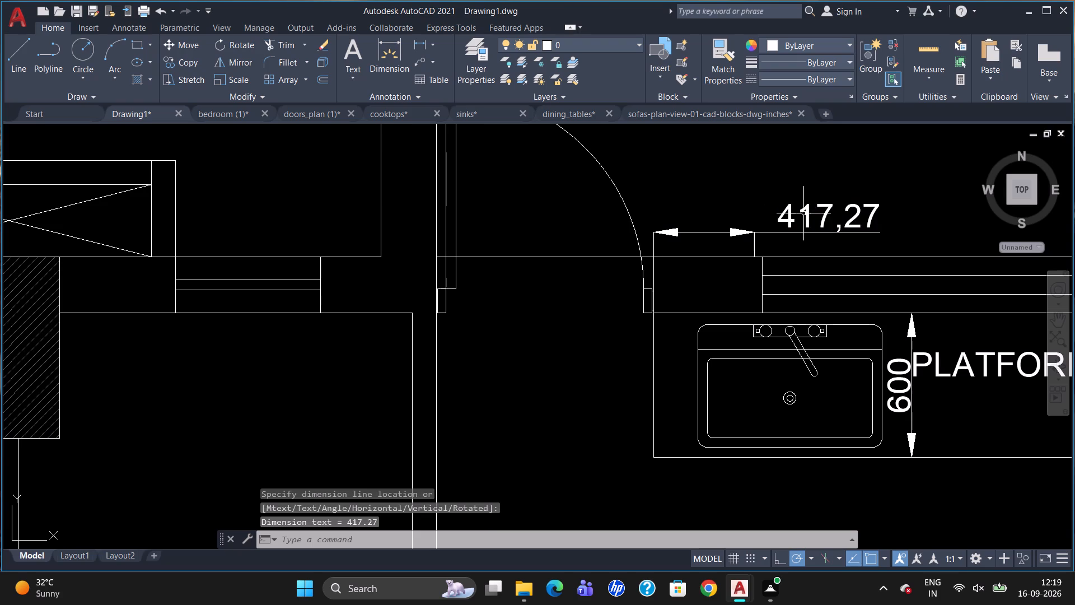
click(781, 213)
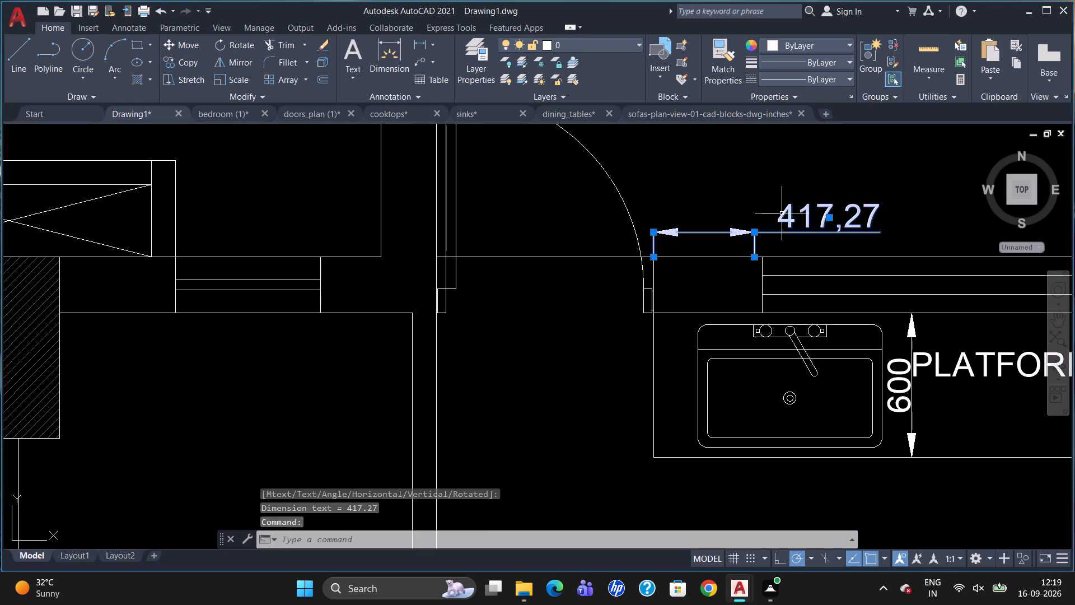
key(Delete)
Add a linear dimension above the wall segment between the kitchen's balcony door and window, on the balcony side.
text(DLI)
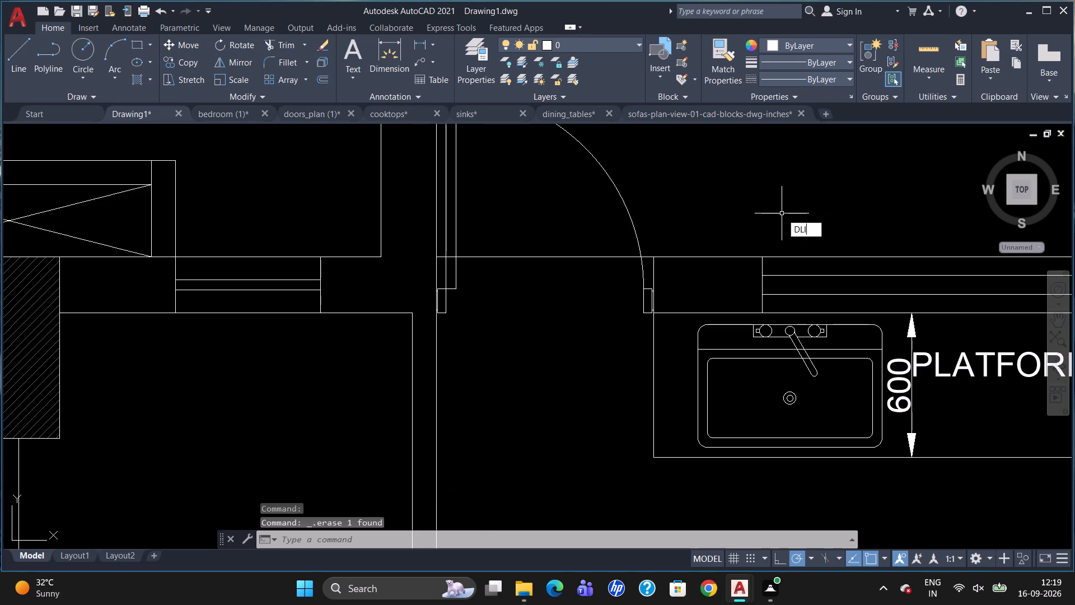
key(Return)
click(651, 258)
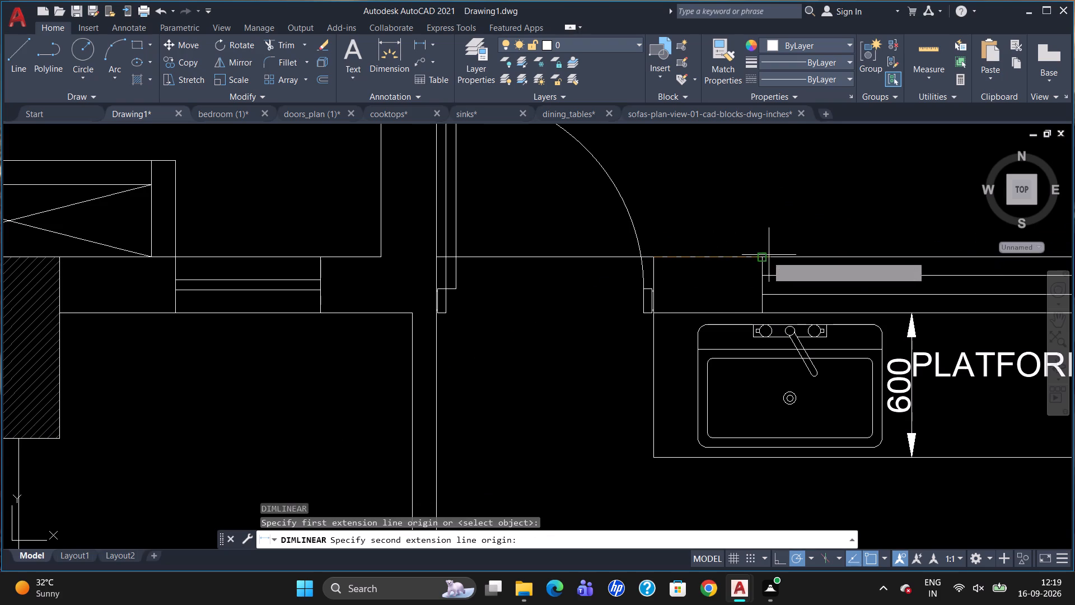
click(763, 257)
click(766, 228)
Dimension the inner width of the crossed duct box between the two balconies, placing the dimension above the box.
scroll(820, 217, down, 3)
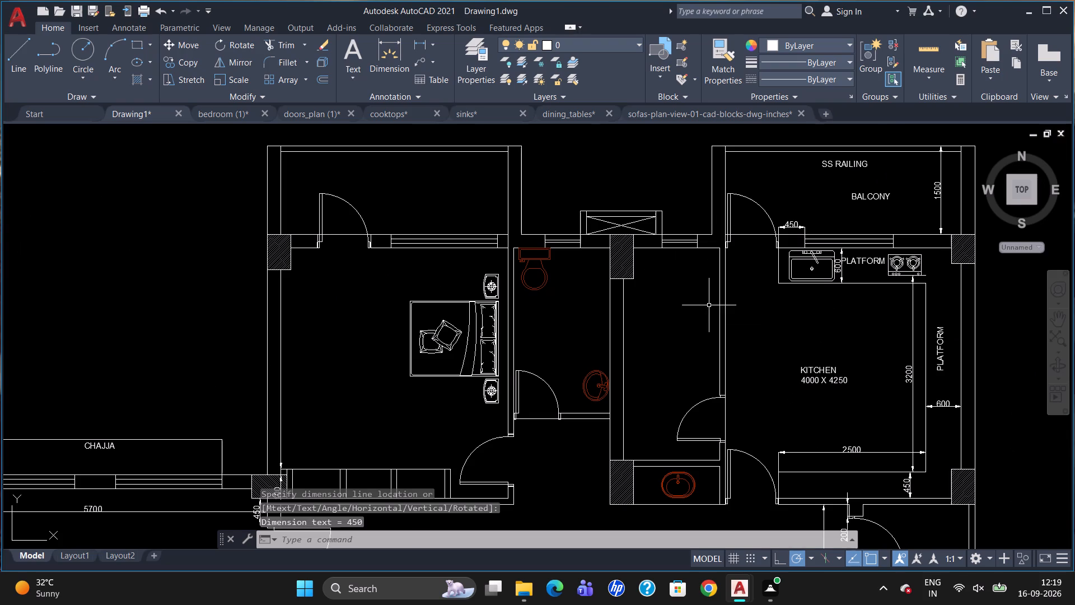
scroll(672, 153, up, 1)
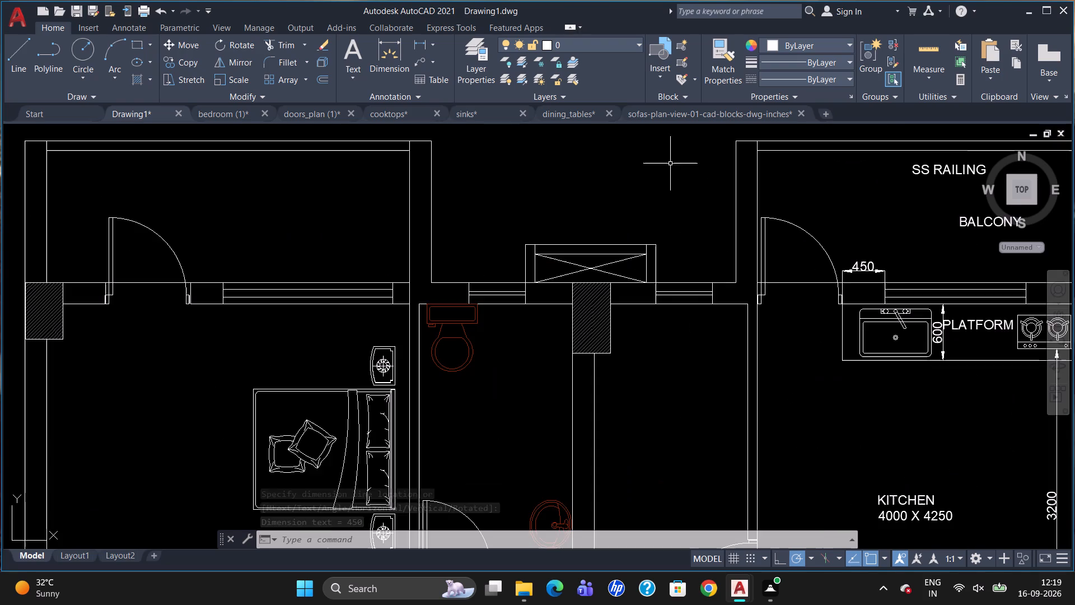
scroll(708, 296, down, 2)
scroll(628, 259, up, 1)
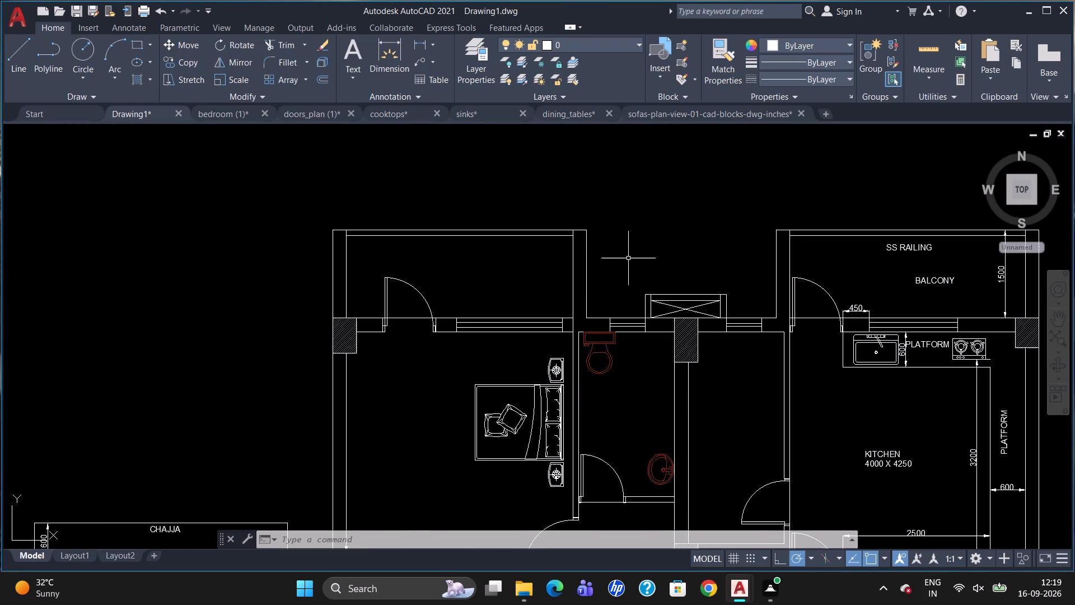
text(DLI)
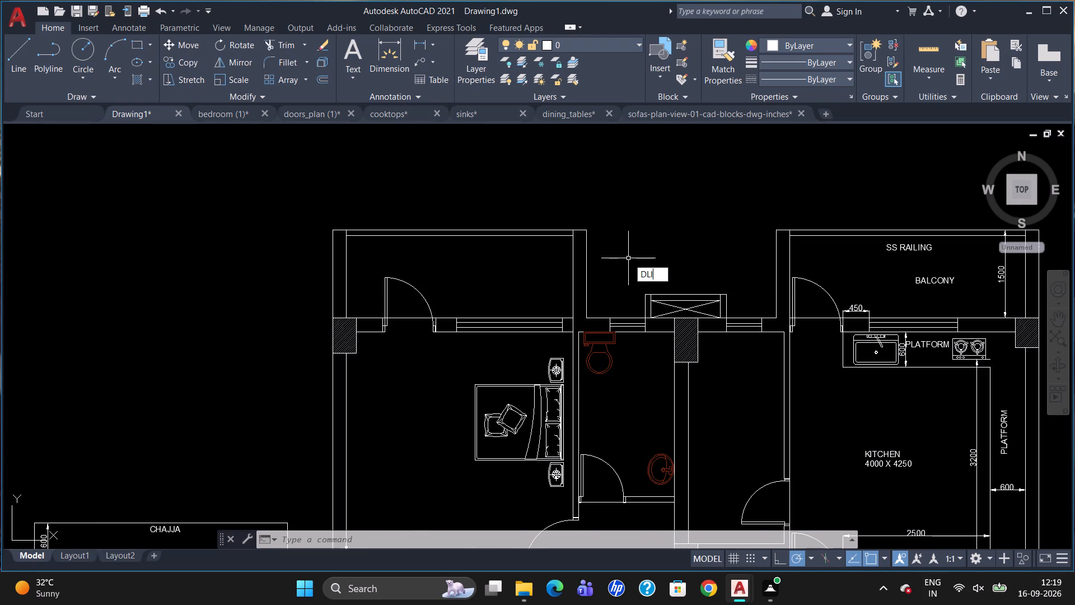
key(Return)
scroll(676, 294, up, 3)
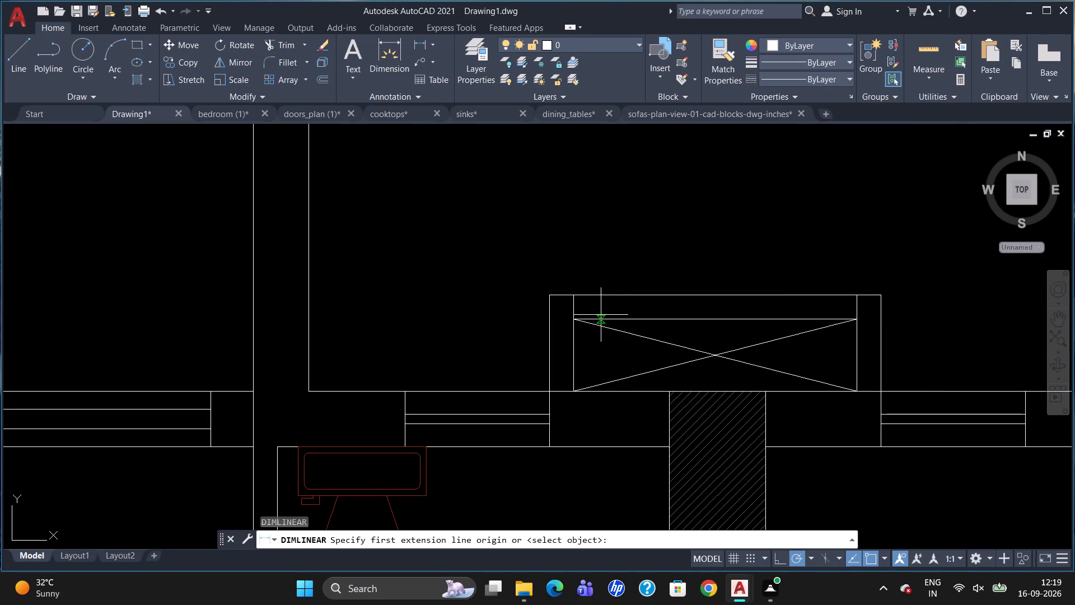
click(575, 296)
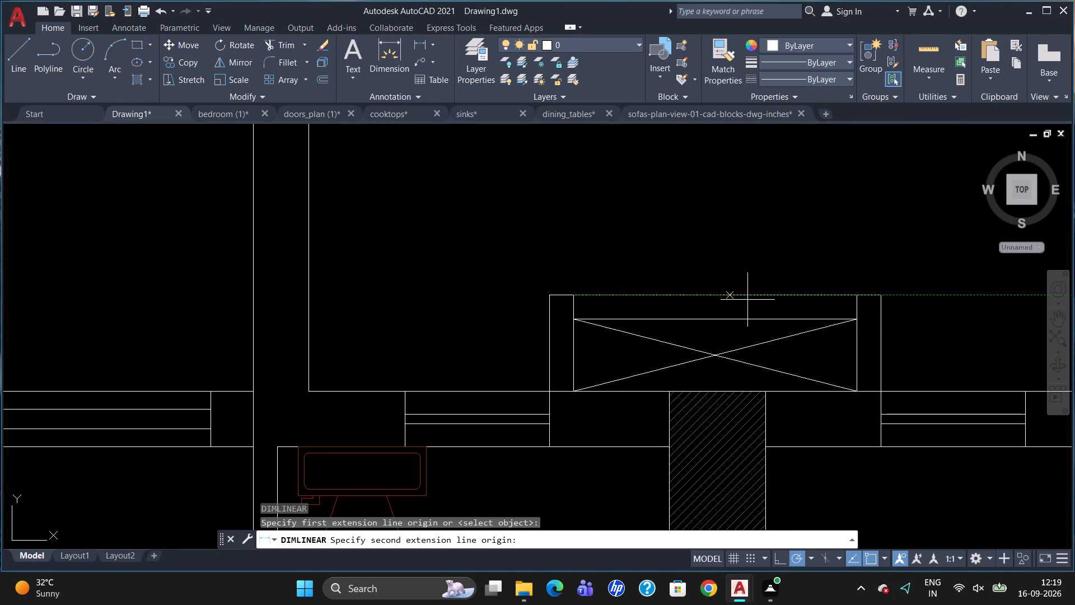
click(857, 293)
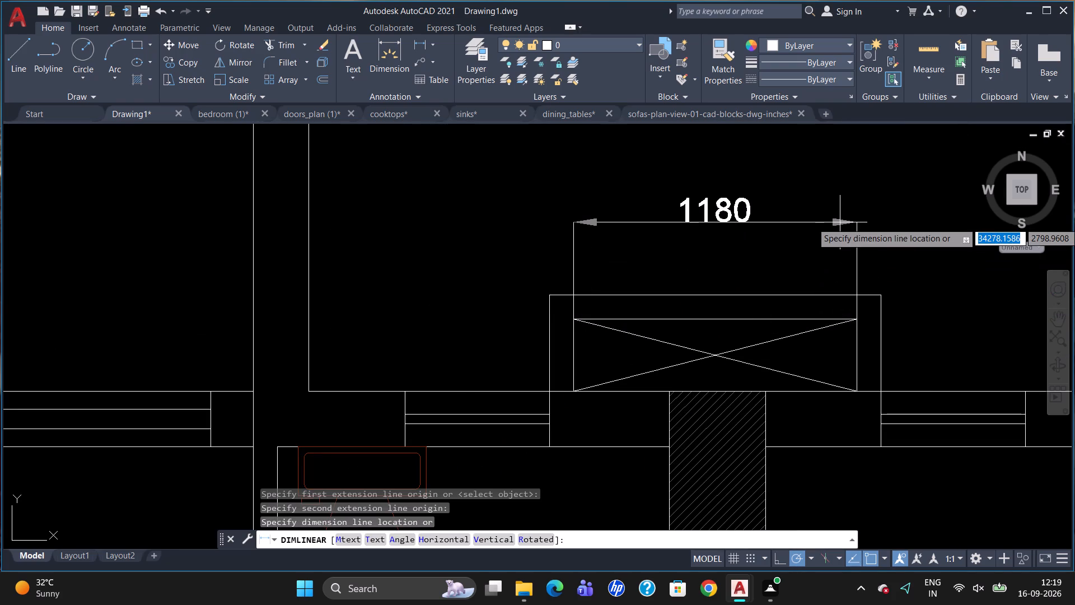
click(840, 222)
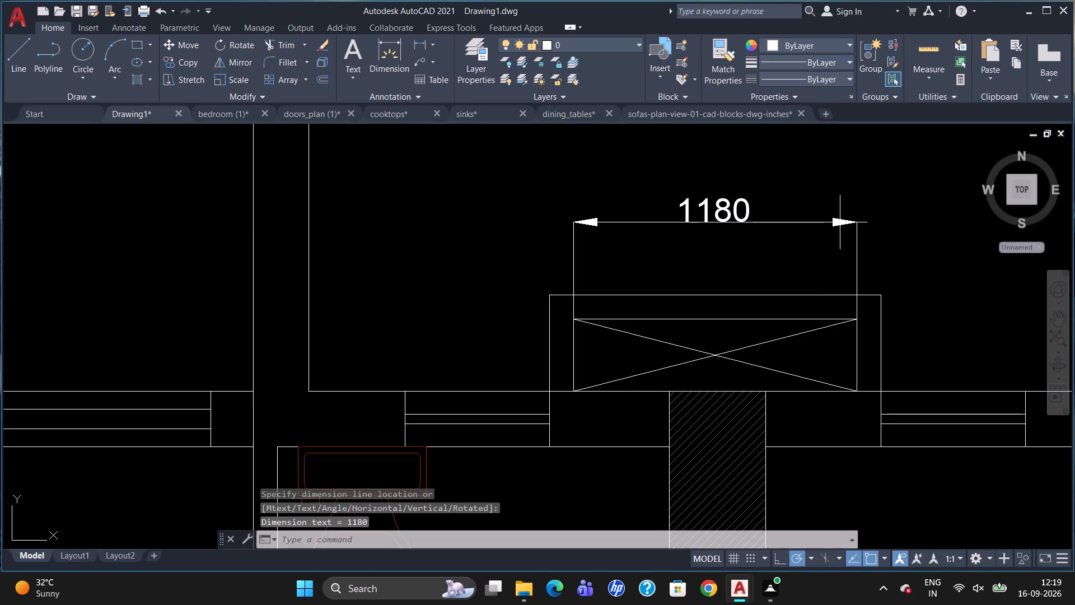
Override the text of the duct's inner width dimension with 950.
double_click(704, 212)
key(Delete)
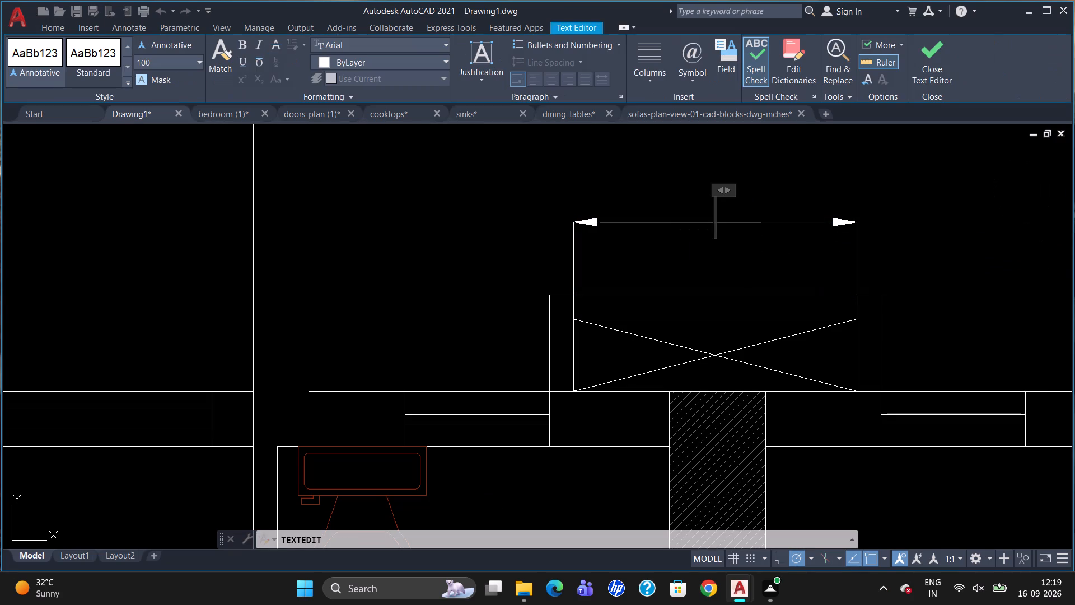
text(950)
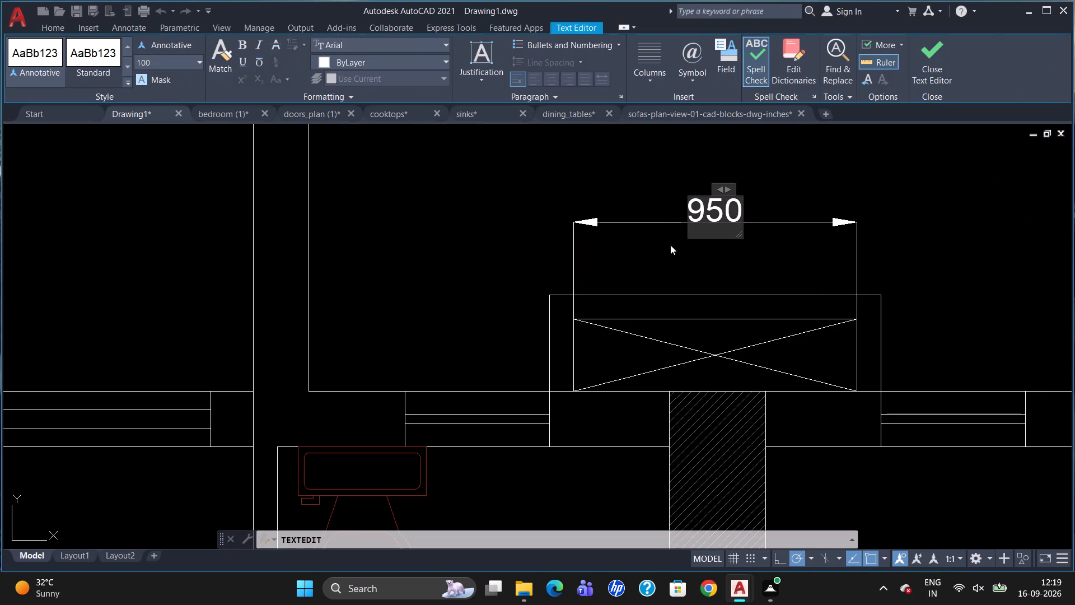
click(669, 251)
key(Escape)
Dimension the thickness of the duct's right and left side walls, in line with the 950 dimension.
scroll(632, 268, down, 2)
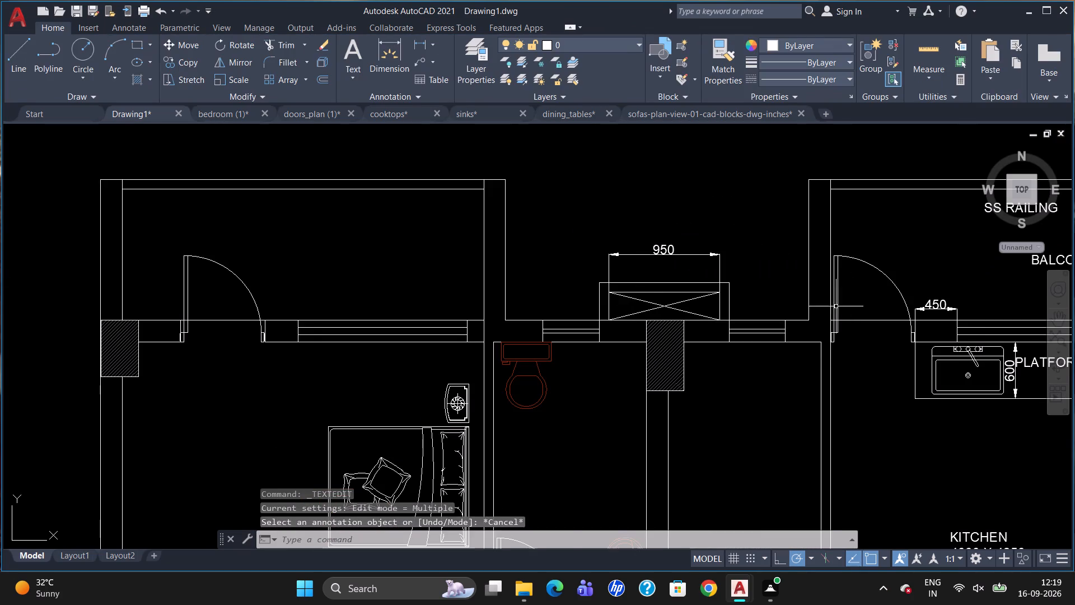
scroll(828, 311, up, 1)
text(DLI)
key(Return)
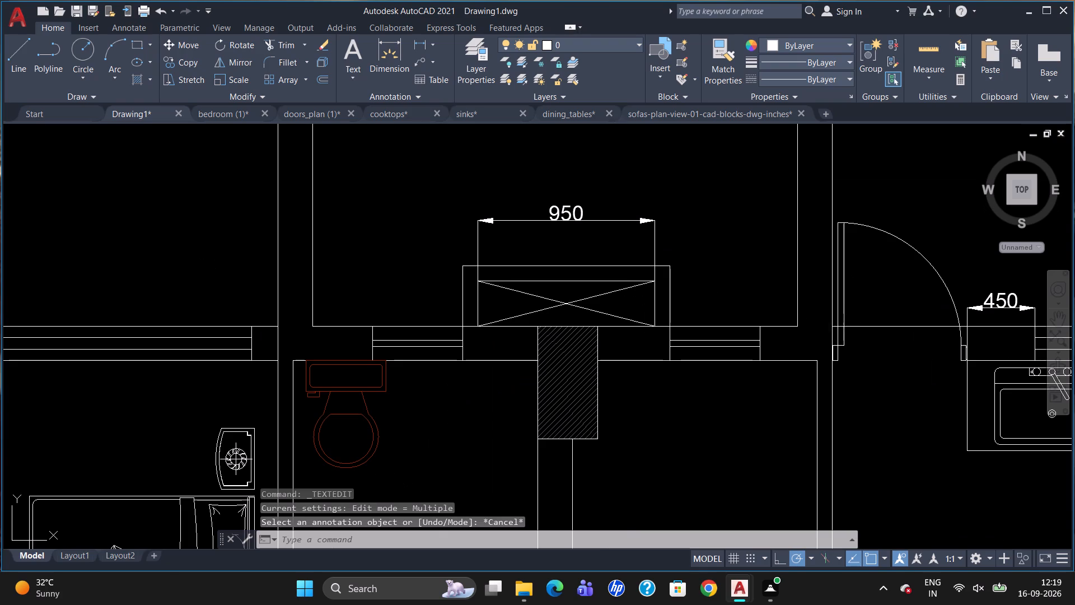
click(653, 265)
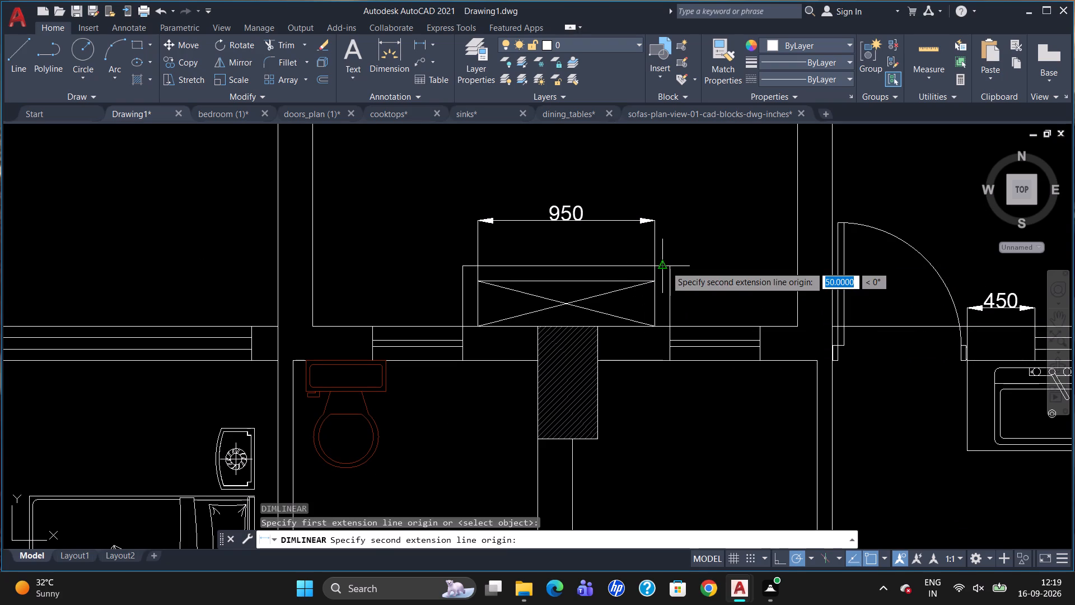
click(670, 265)
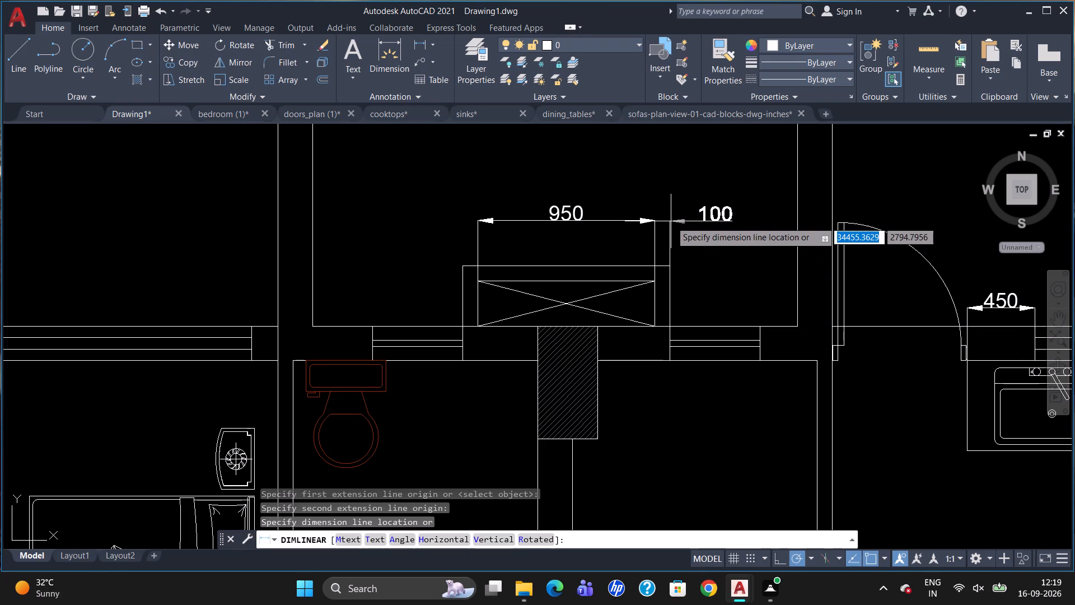
click(671, 221)
key(space)
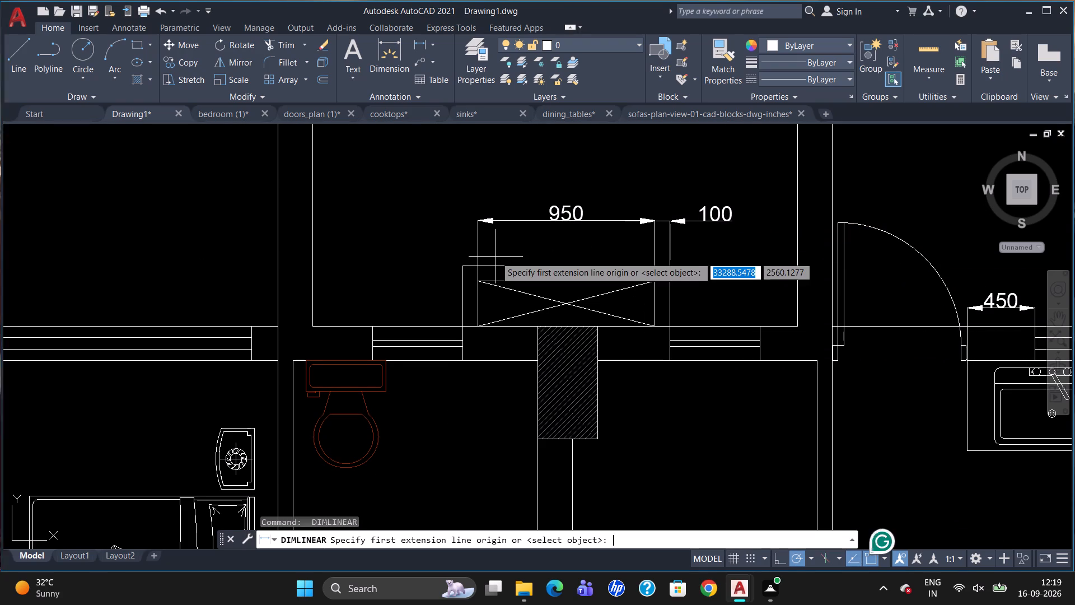
click(460, 264)
click(480, 262)
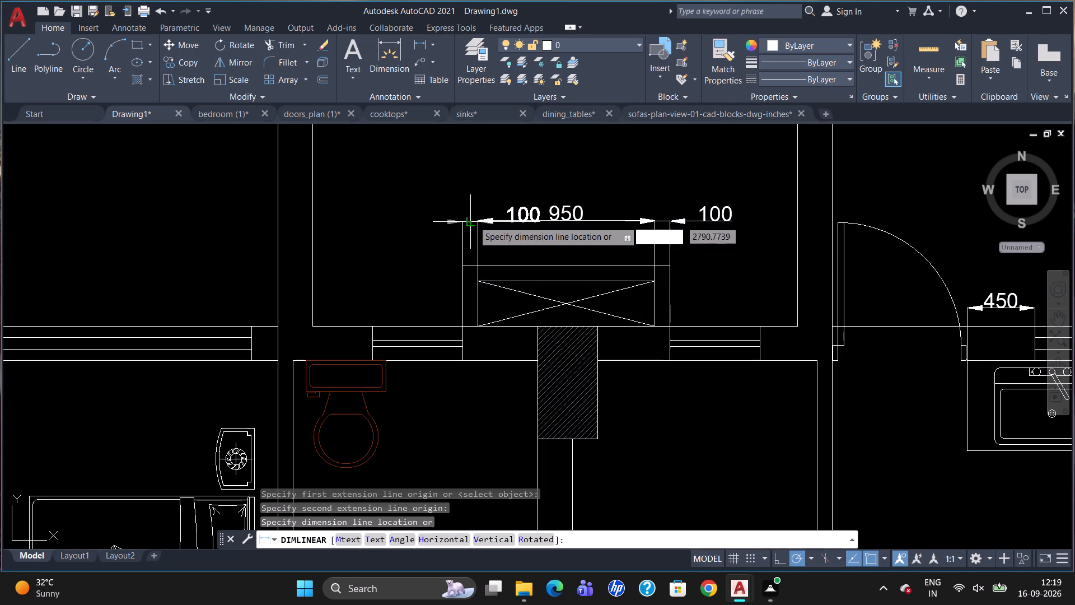
click(473, 220)
Dimension the horizontal gaps from the duct to the left and right recess walls, placing the right one above the 100 dimension.
key(space)
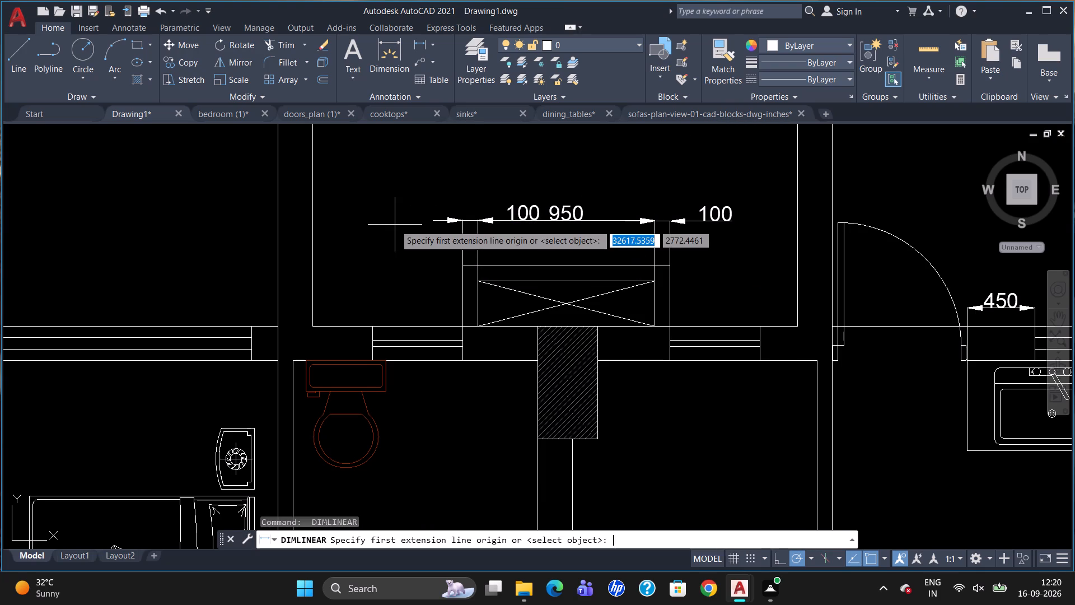
click(313, 235)
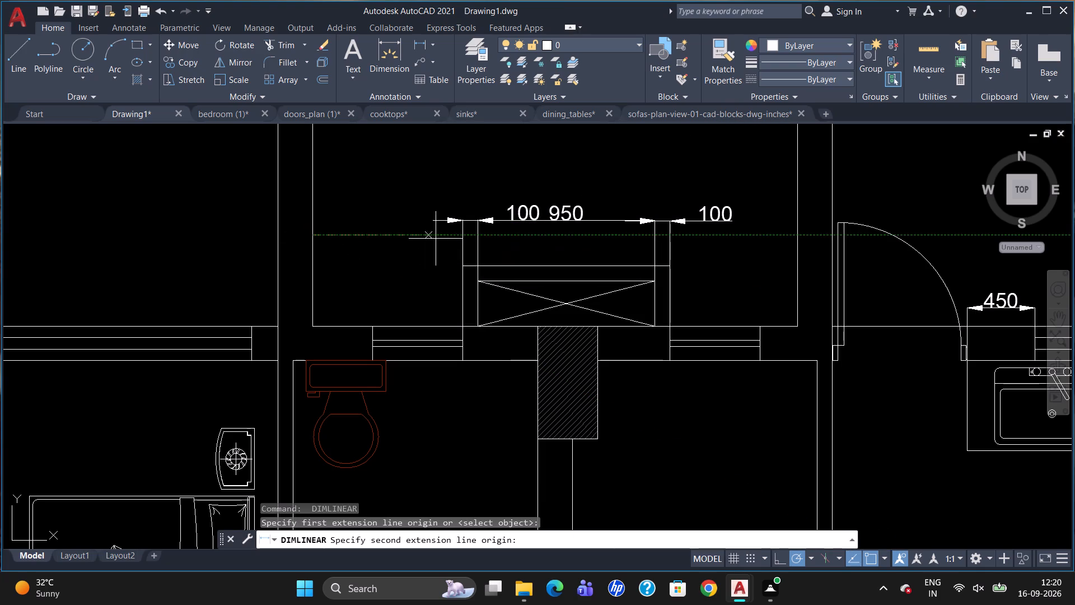
click(461, 234)
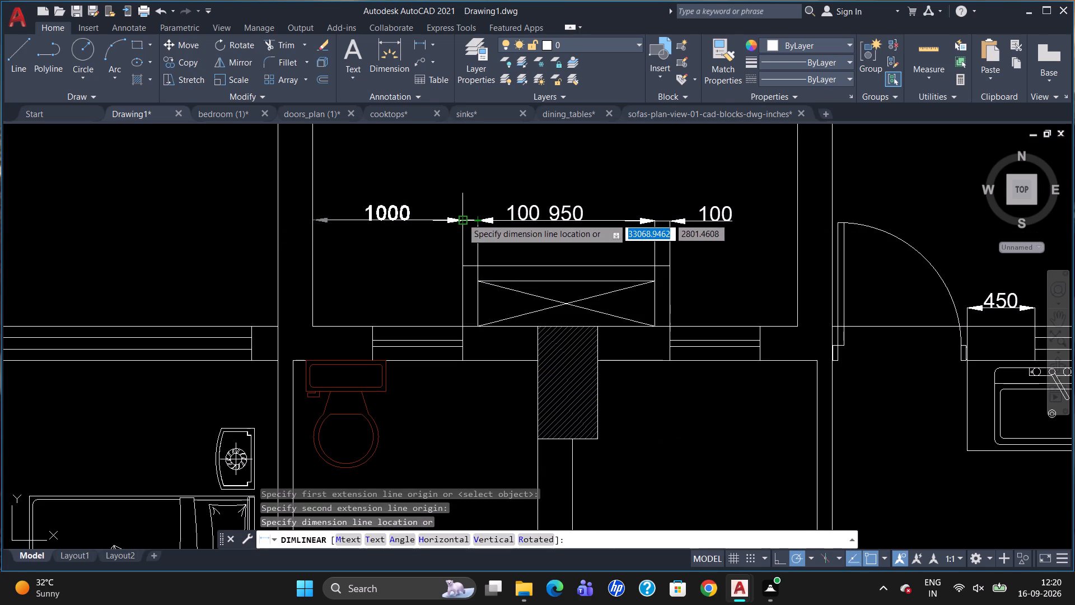
click(457, 223)
key(space)
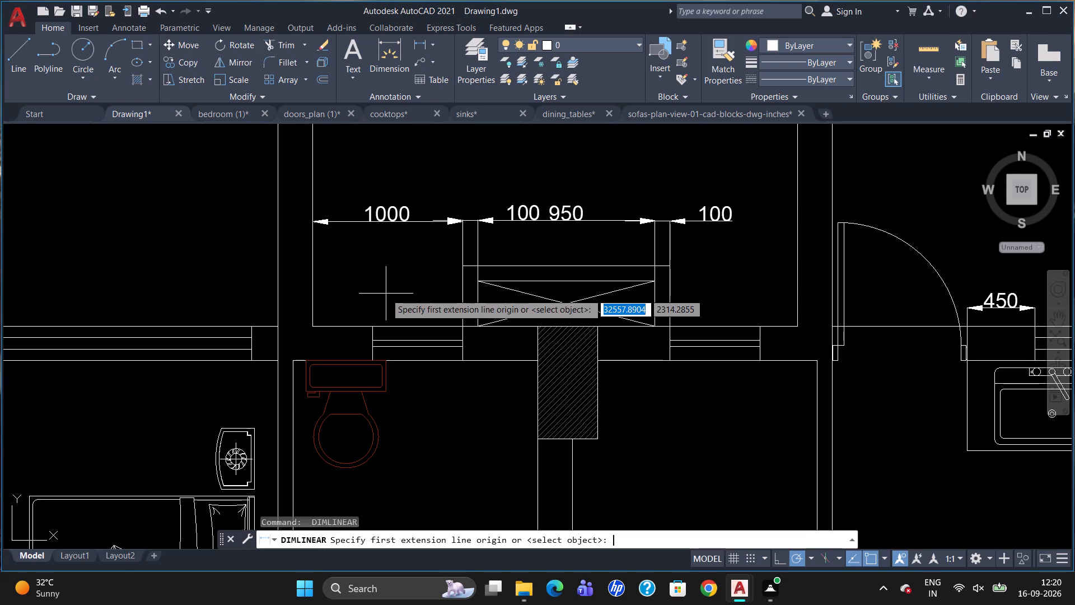
click(673, 248)
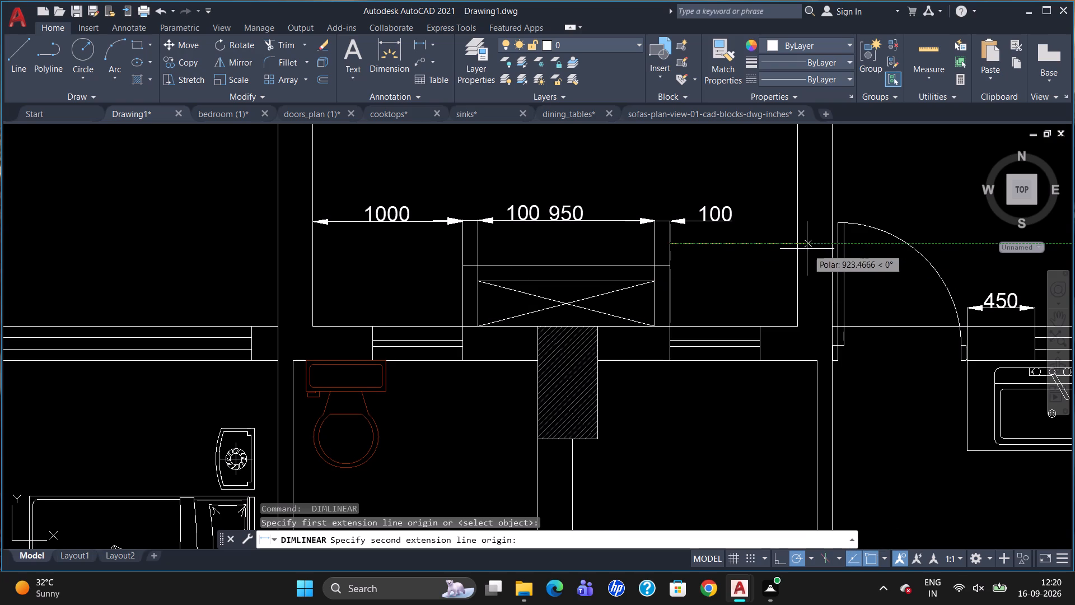
click(801, 244)
click(795, 202)
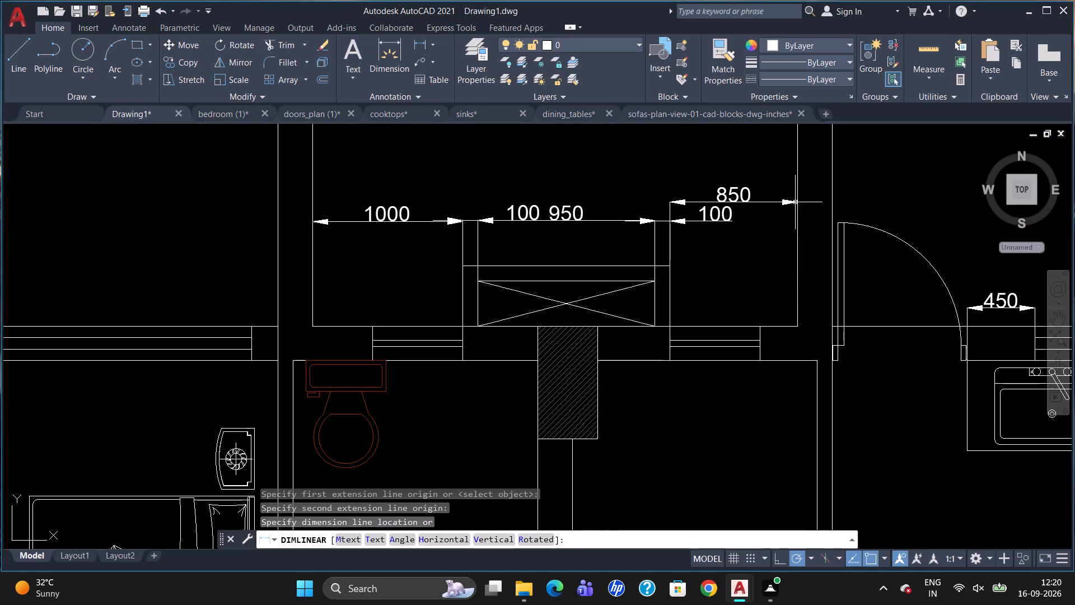
Dimension the overall depth of the duct box between the two balconies, placing the vertical dimension just beyond its right side wall.
scroll(745, 211, down, 2)
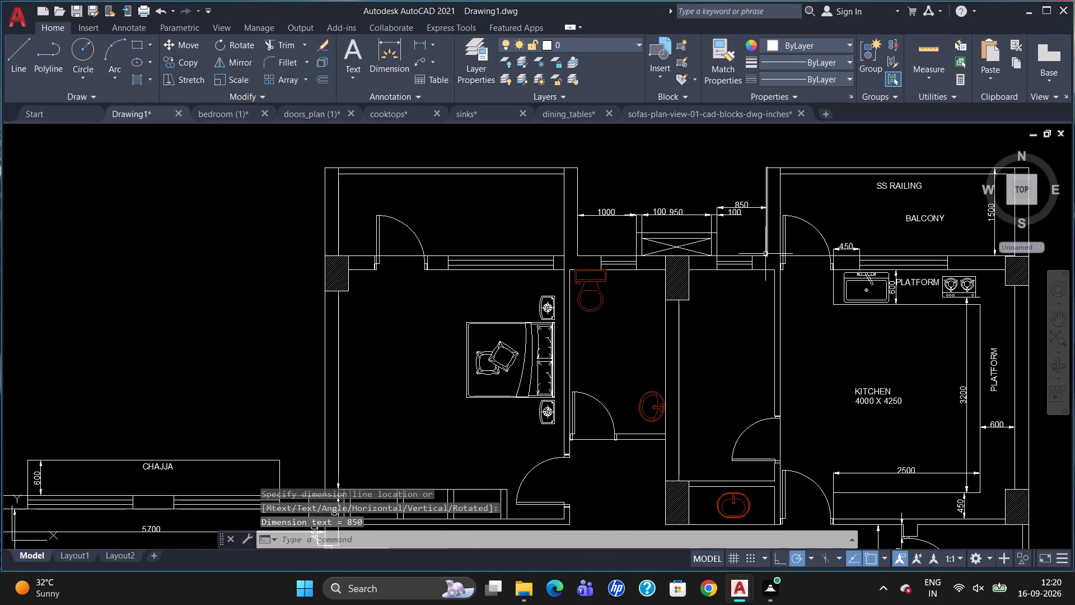
scroll(763, 272, down, 1)
scroll(792, 322, up, 1)
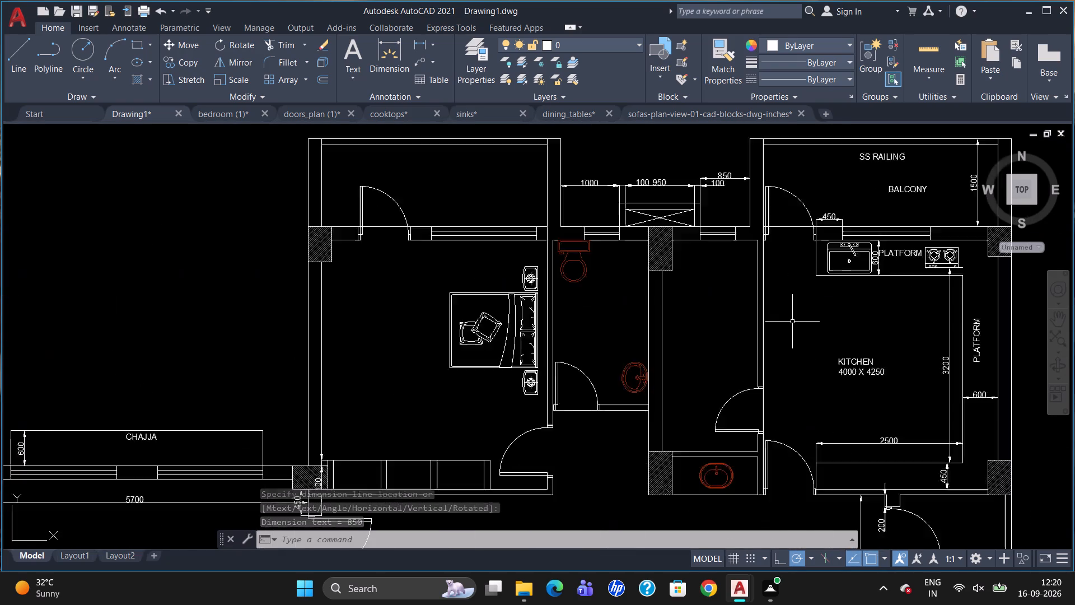
scroll(739, 206, up, 2)
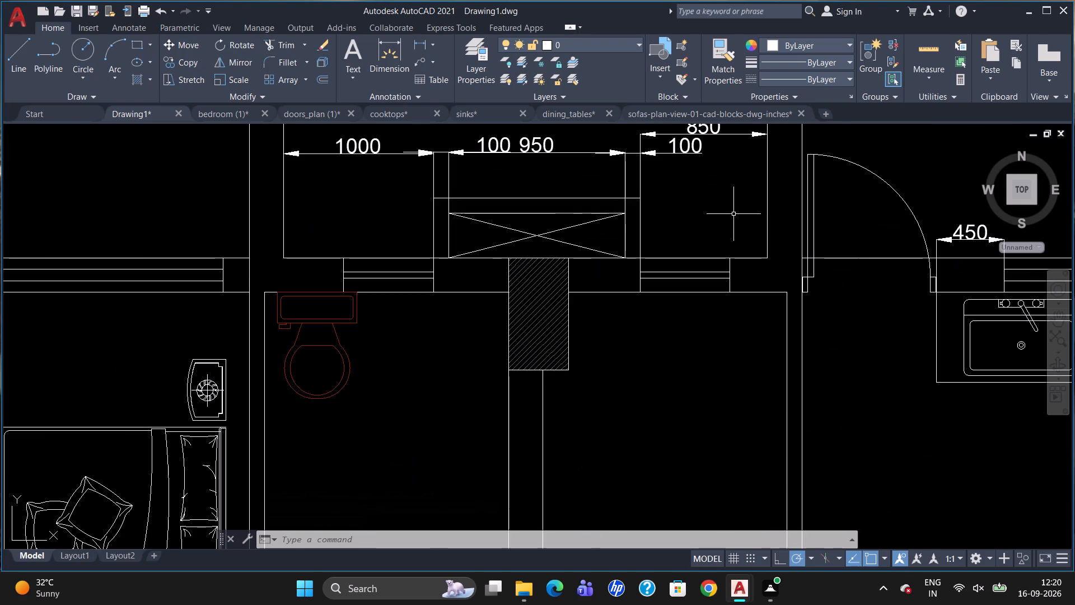
key(space)
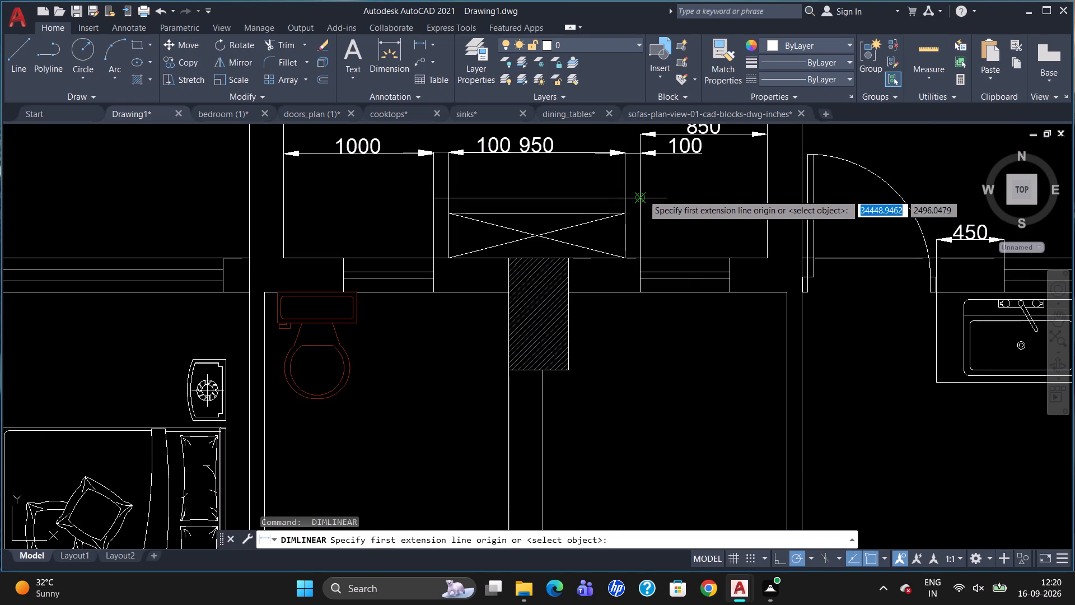
click(643, 194)
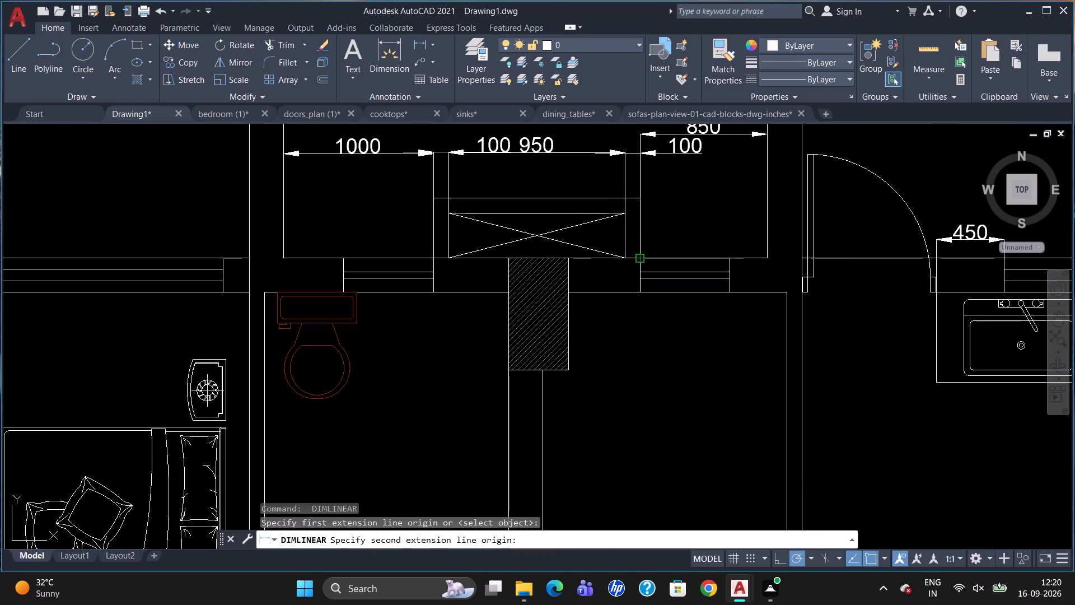
click(637, 255)
click(656, 248)
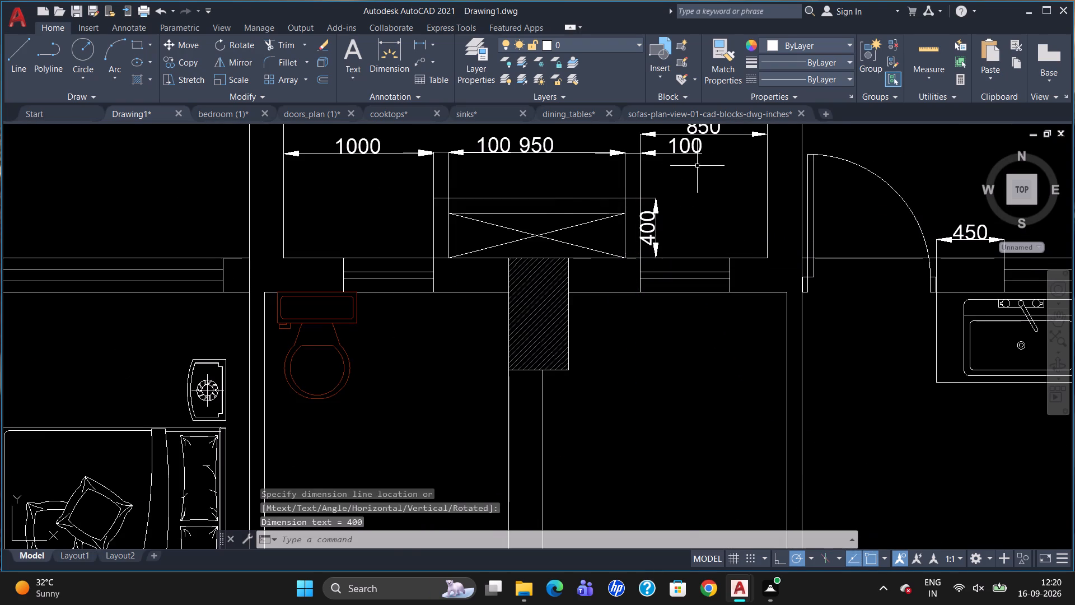
Dimension the inner width of the narrow room between the toilet and the right kitchen, across its upper part.
scroll(698, 171, down, 2)
scroll(722, 308, up, 2)
scroll(665, 268, down, 1)
key(space)
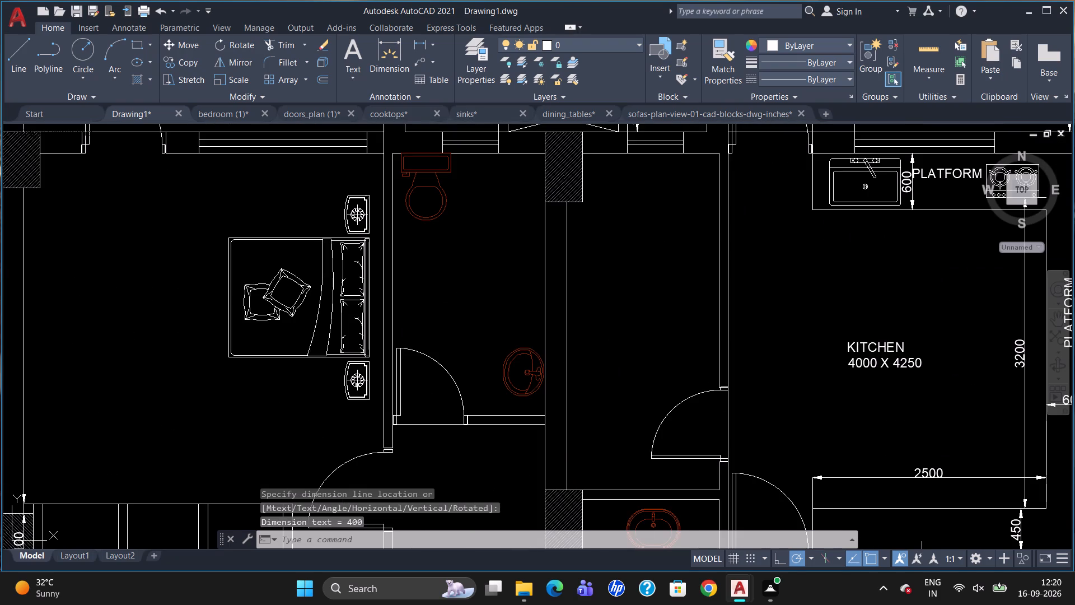
click(568, 232)
click(720, 226)
click(719, 231)
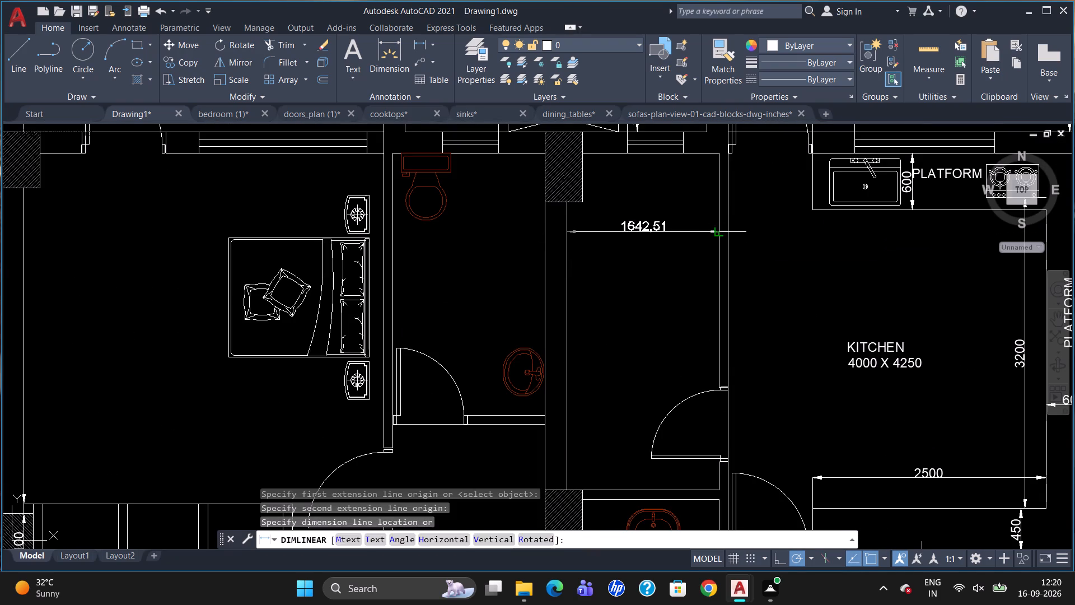
Override the text of the narrow room's width dimension with 1500.
double_click(643, 230)
key(Delete)
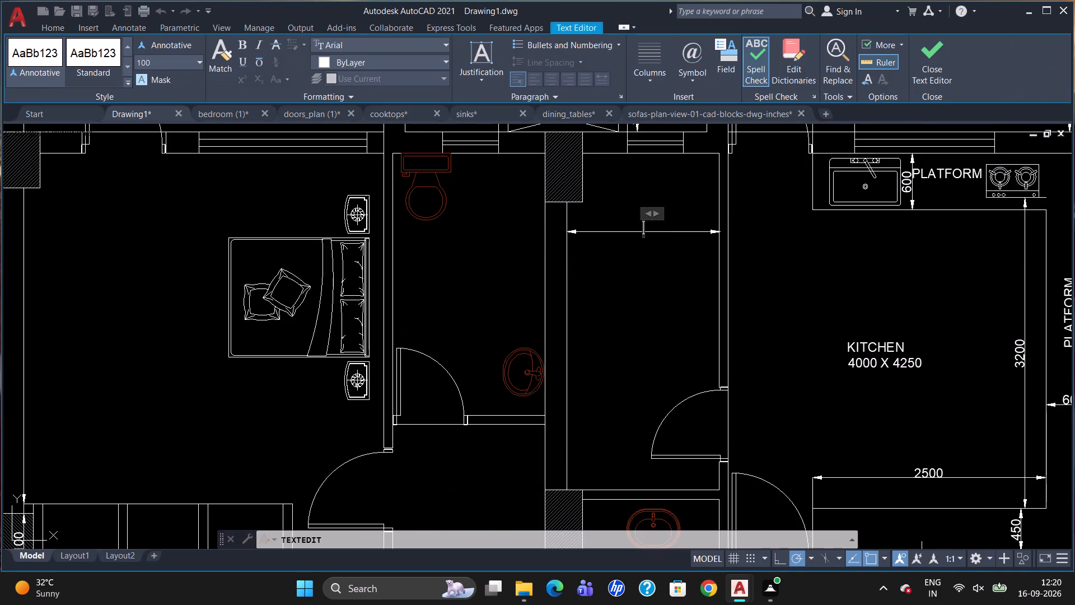
text(1500)
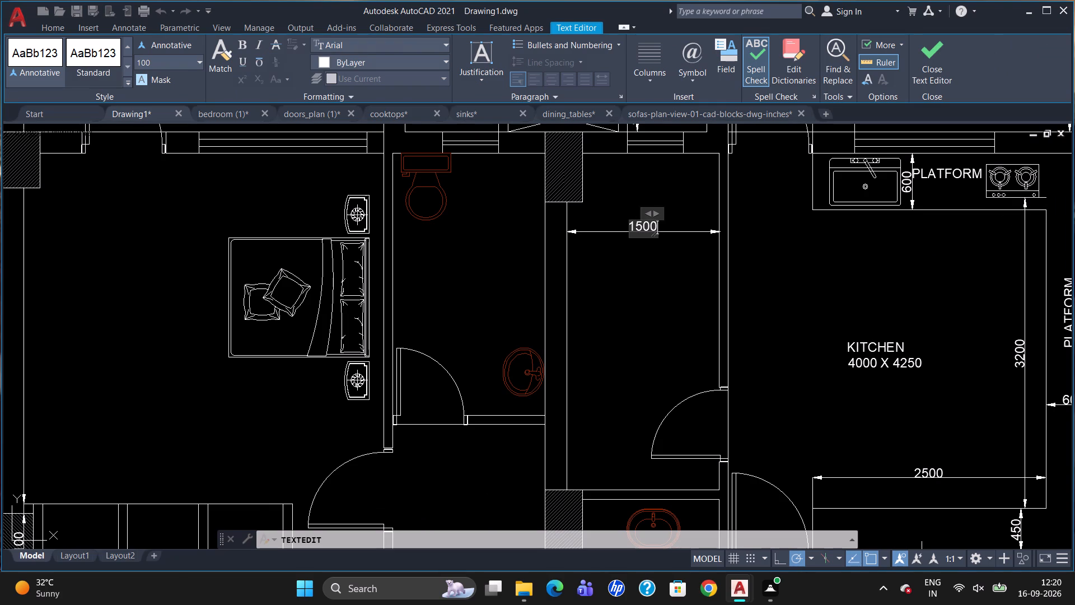
click(661, 263)
key(Escape)
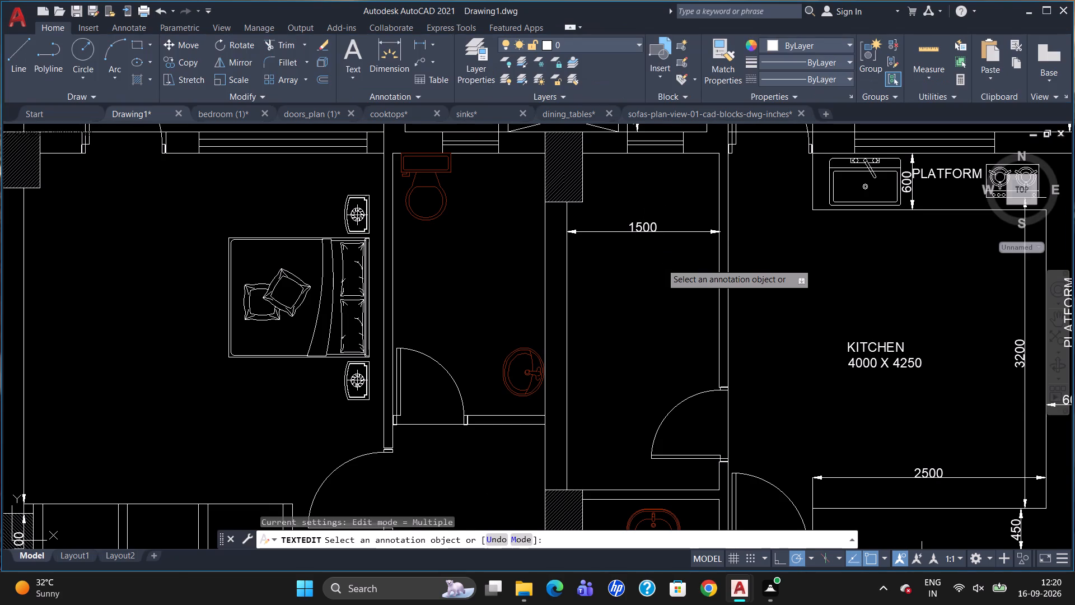
Dimension the narrow room's inner length vertically, from its bottom wall to its top wall, near its left side.
text(DLI)
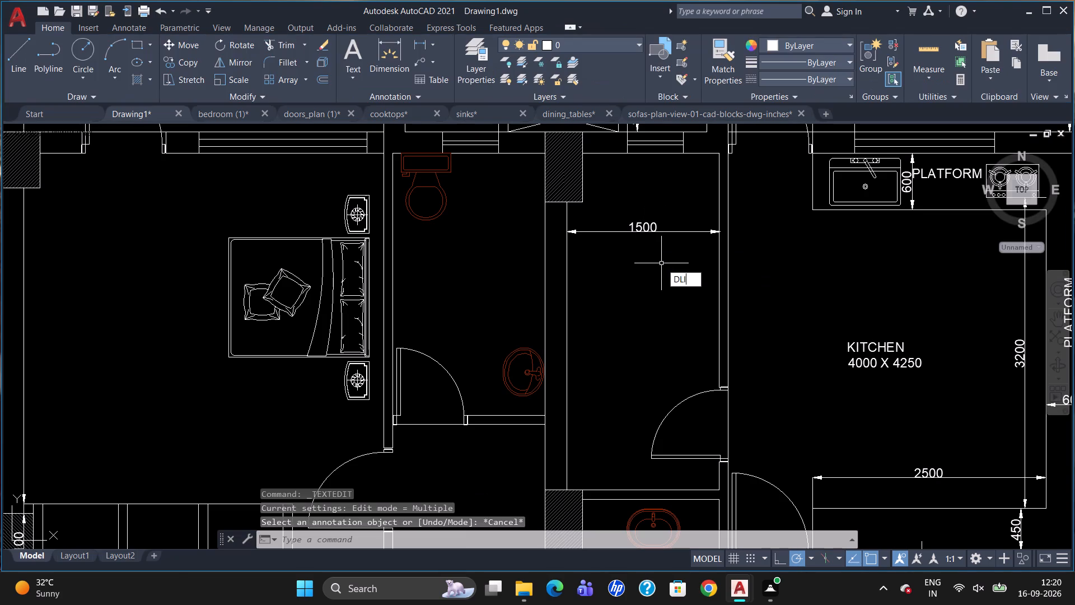
key(Return)
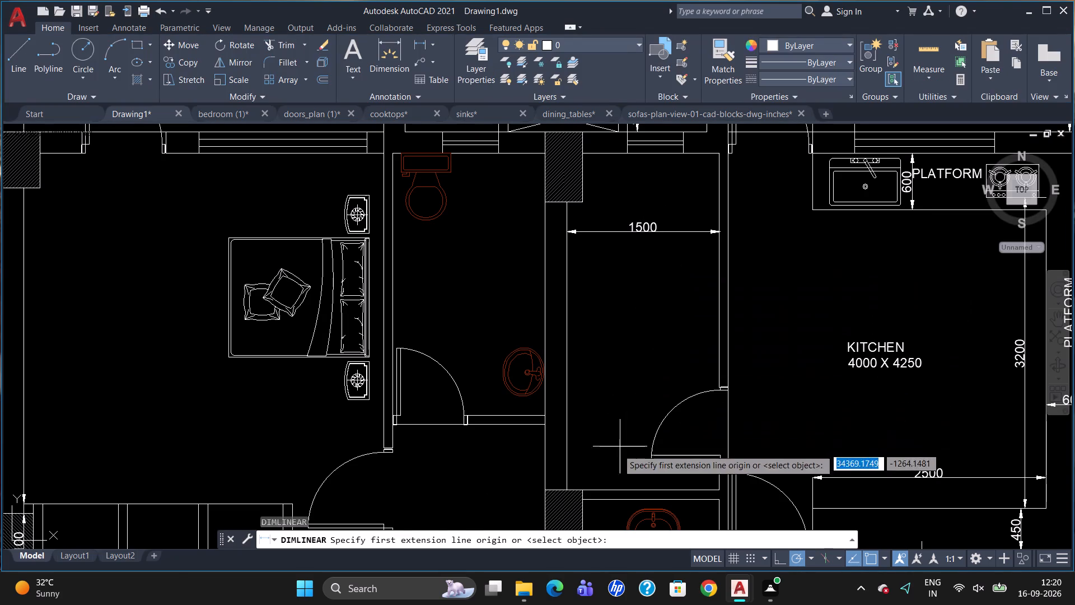
click(606, 486)
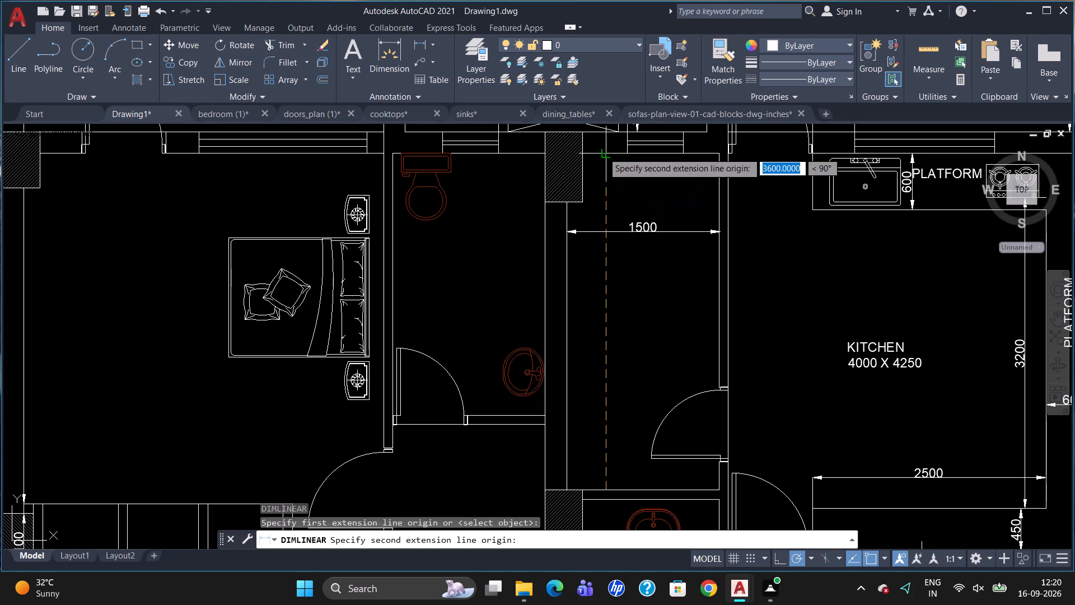
click(603, 152)
click(600, 152)
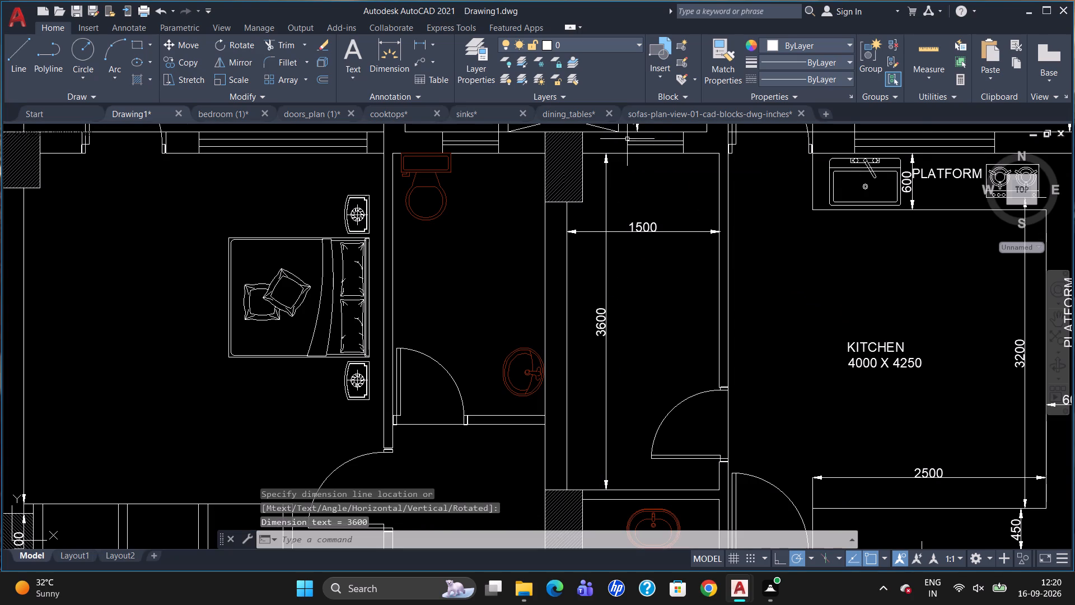
Label the narrow room beside the kitchen with multiline text "STORE" and "1500 X 3600" at text height 100, and save the text.
scroll(623, 125, down, 1)
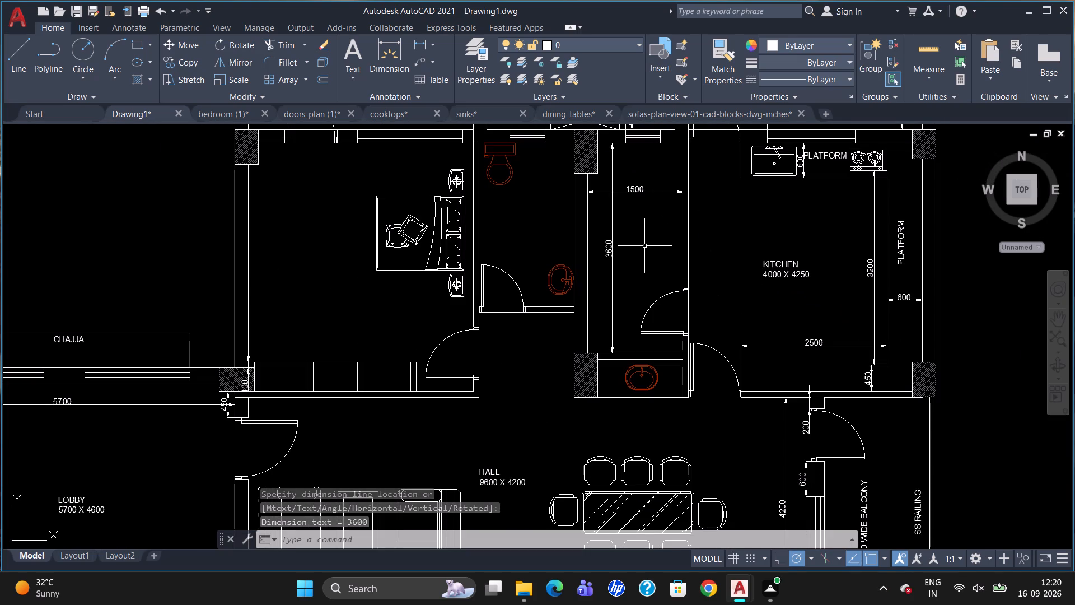
key(t)
key(Return)
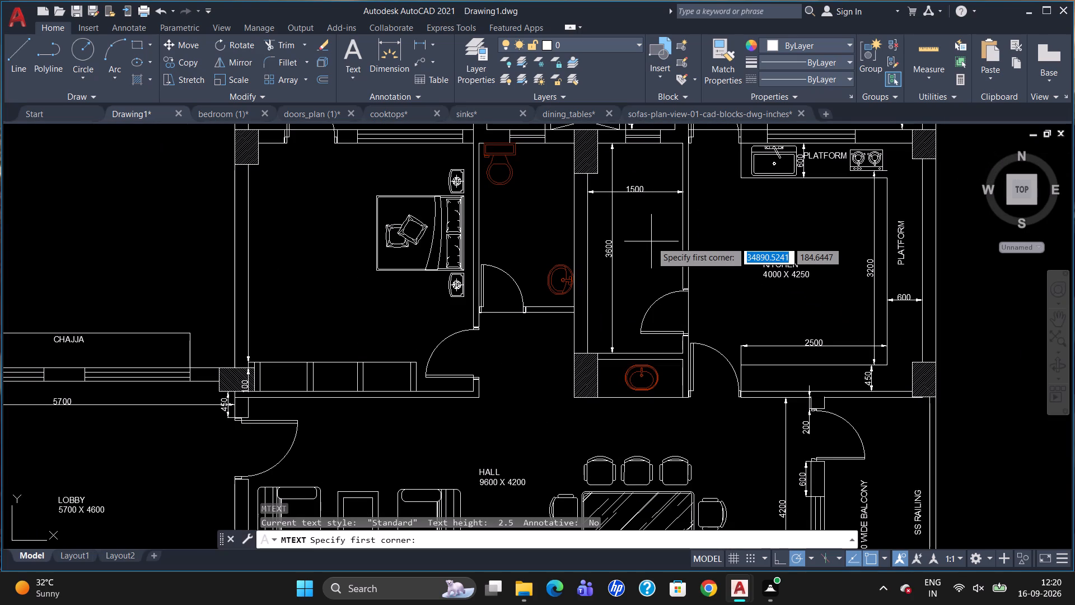
drag(630, 220, 637, 249)
click(669, 272)
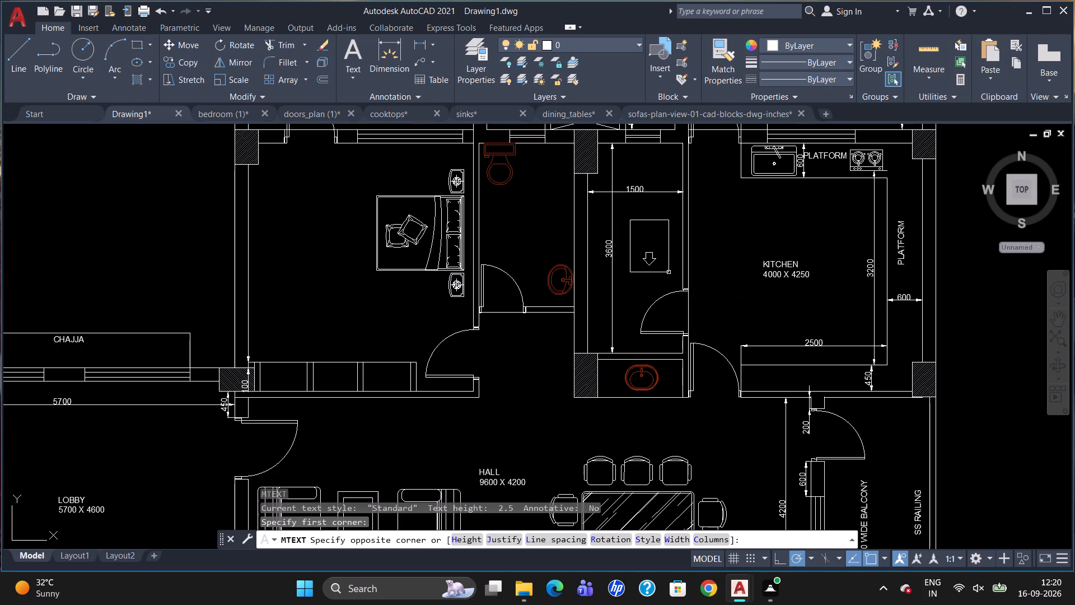
click(177, 60)
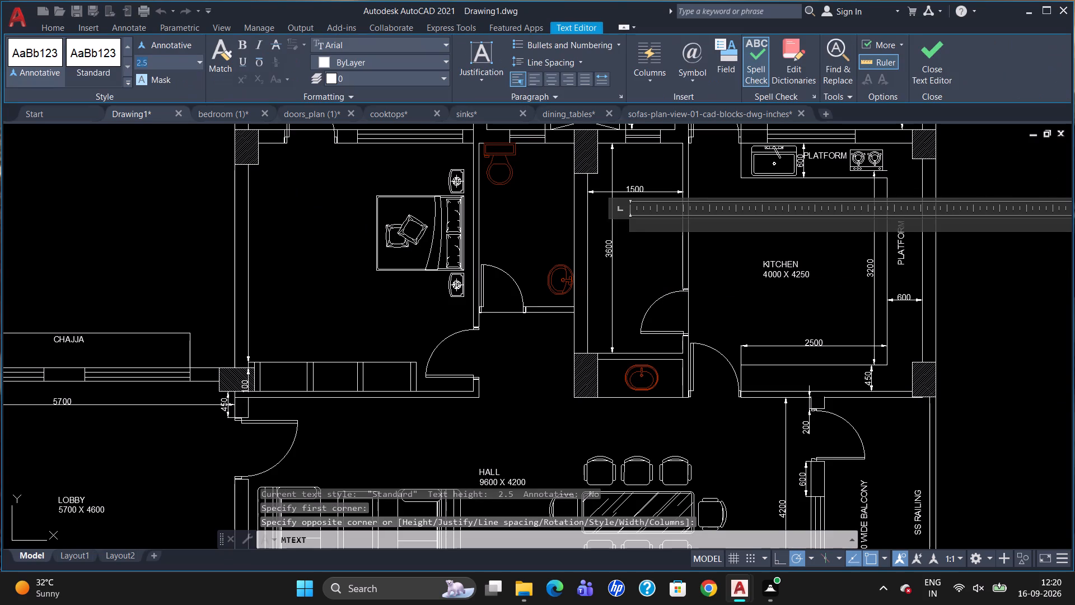
key(BackSpace)
key(1)
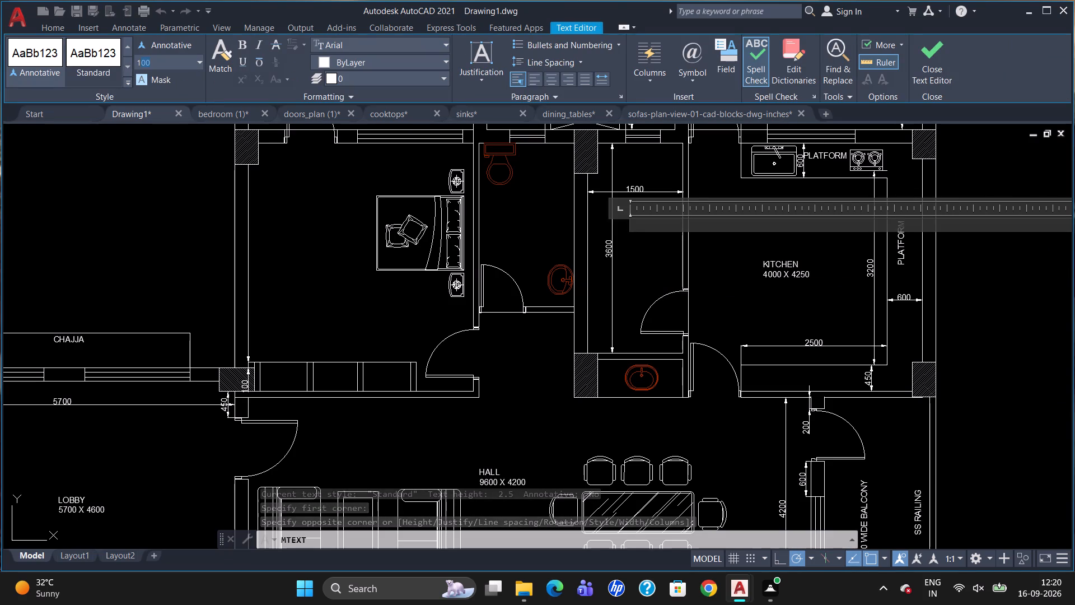
text(00)
key(Return)
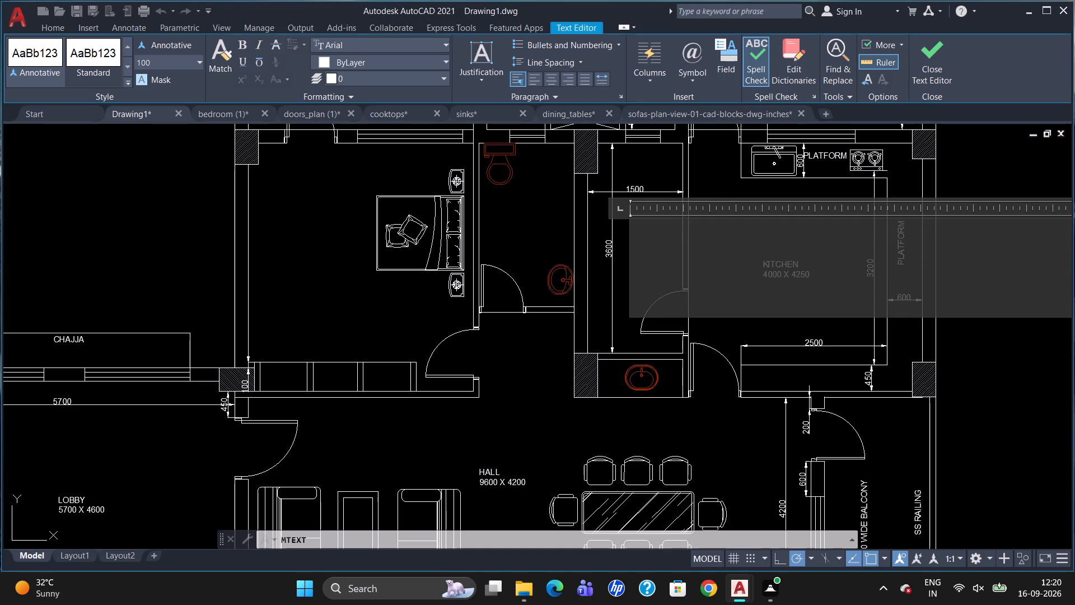
text(STORE)
key(Return)
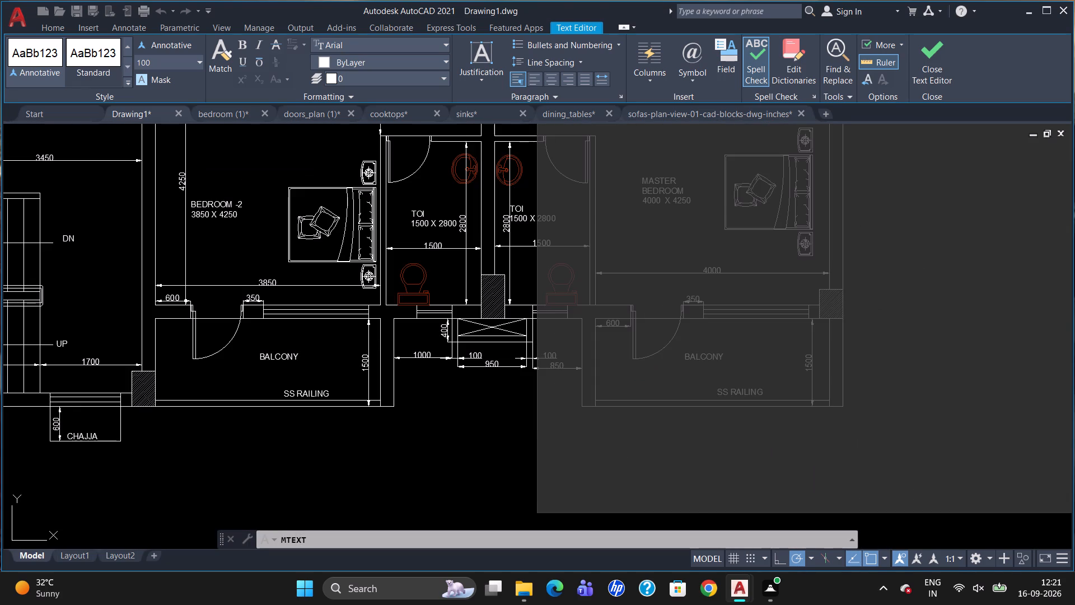
text(1500 X)
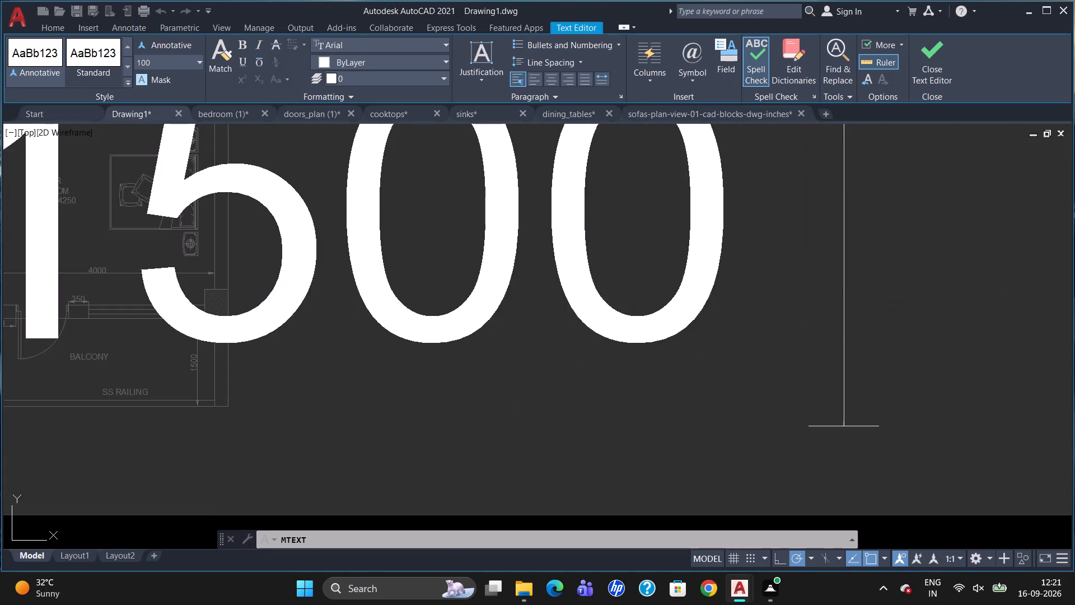
key(space)
text(3600)
key(Escape)
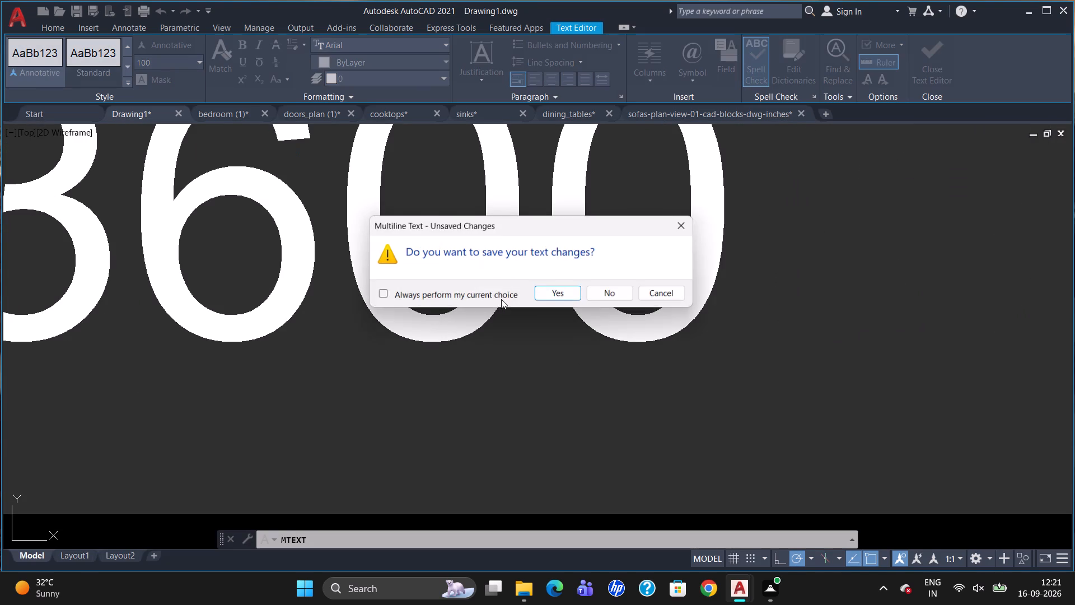
click(559, 289)
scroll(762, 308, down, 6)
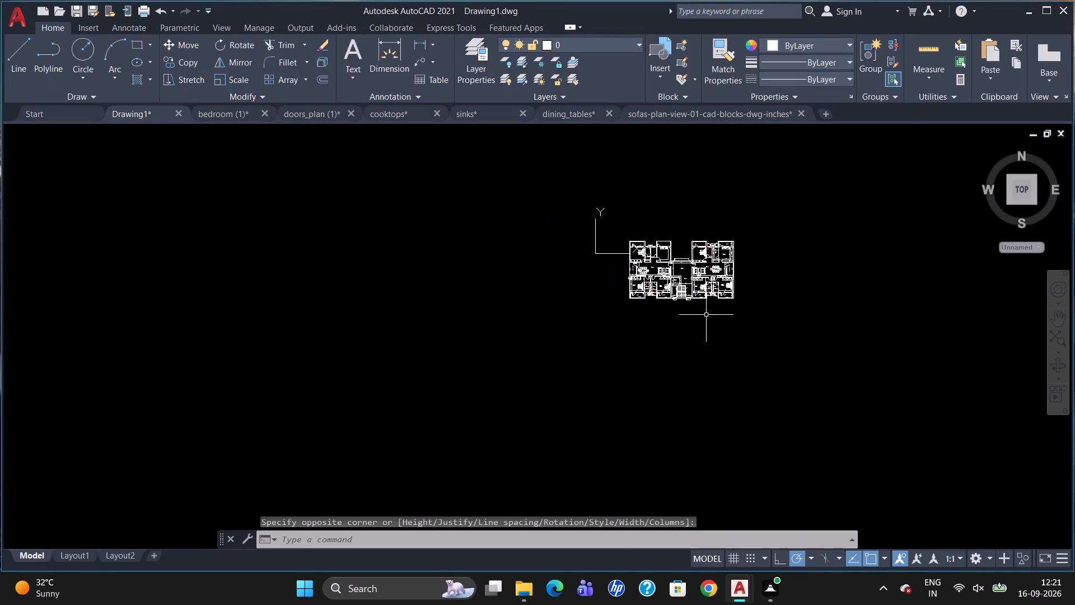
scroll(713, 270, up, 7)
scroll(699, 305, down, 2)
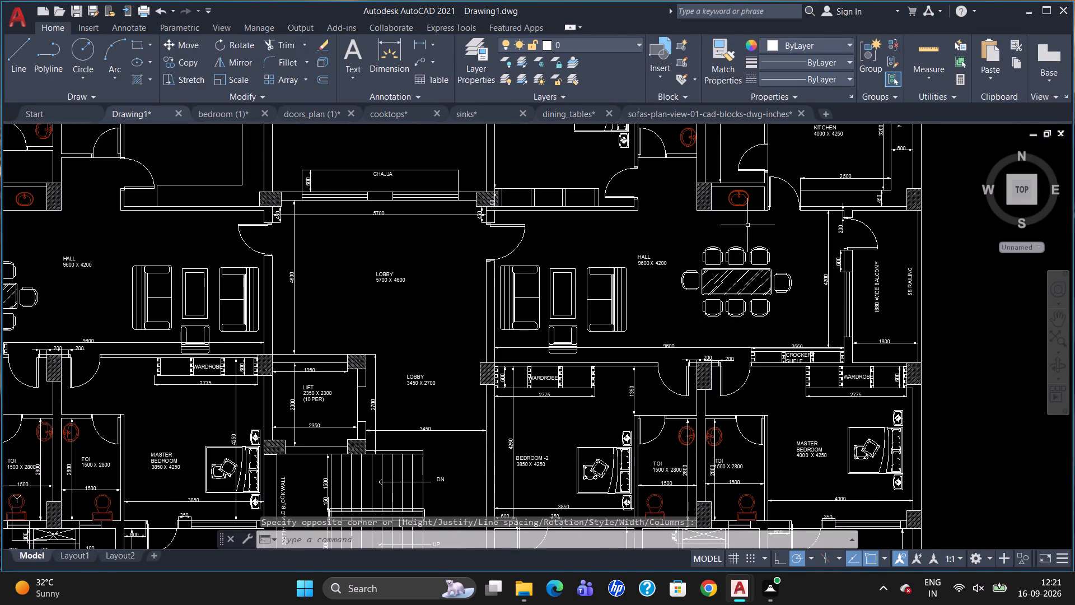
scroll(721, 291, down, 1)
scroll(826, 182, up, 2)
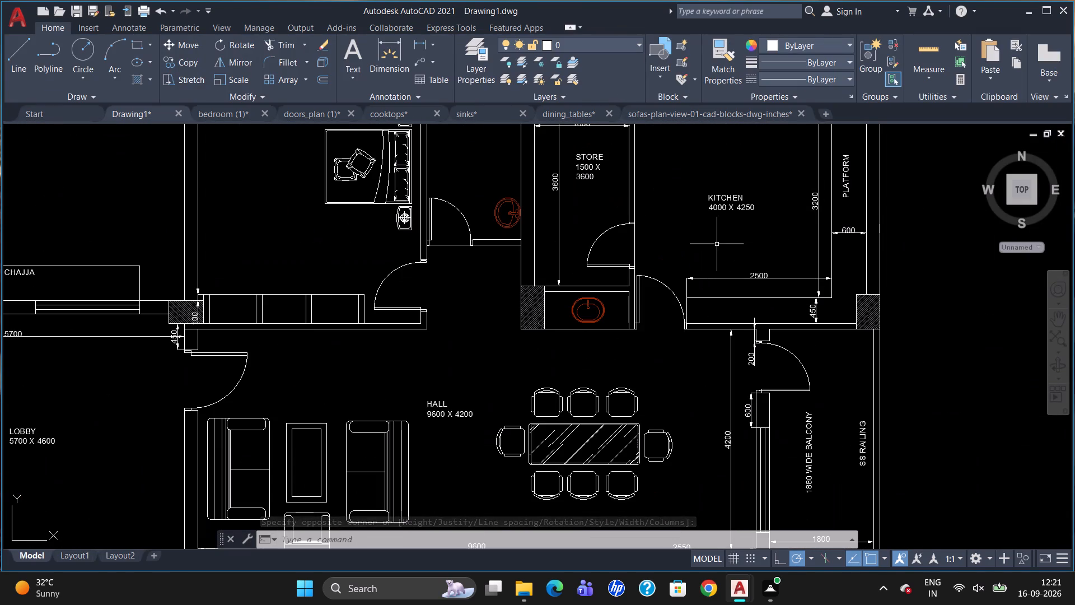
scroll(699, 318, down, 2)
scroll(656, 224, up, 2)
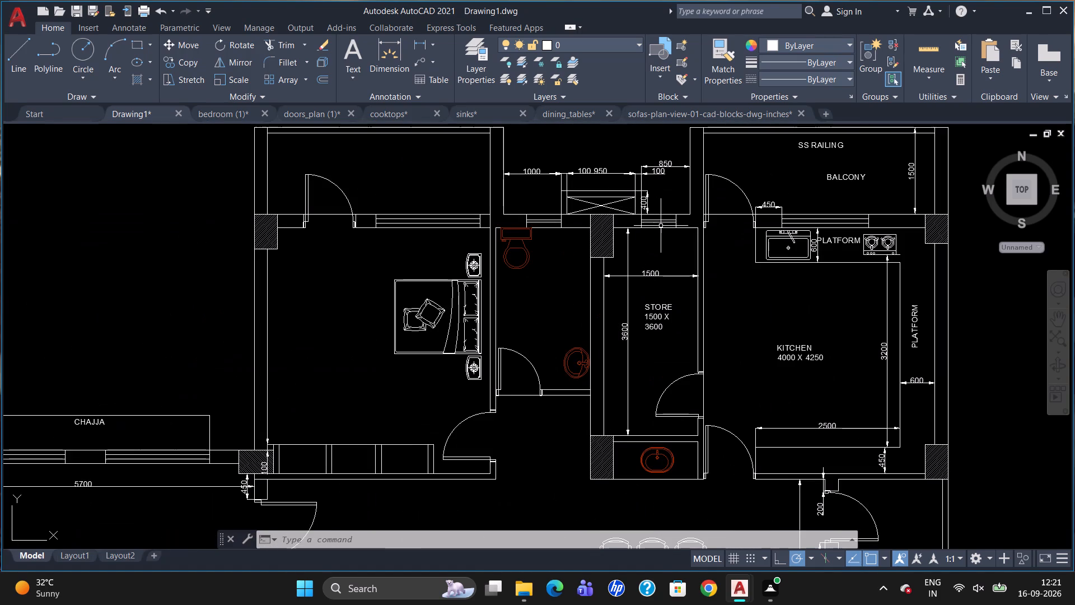
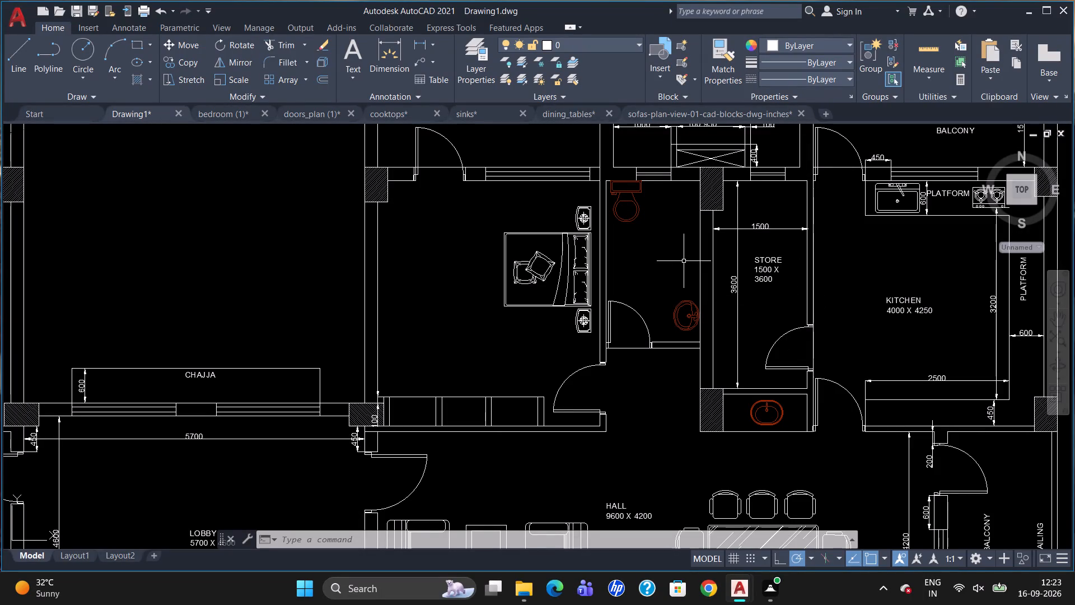
Dimension the inner width of the toilet between the bedroom and the store, across its upper part.
text(DK)
key(BackSpace)
text(LI)
key(Return)
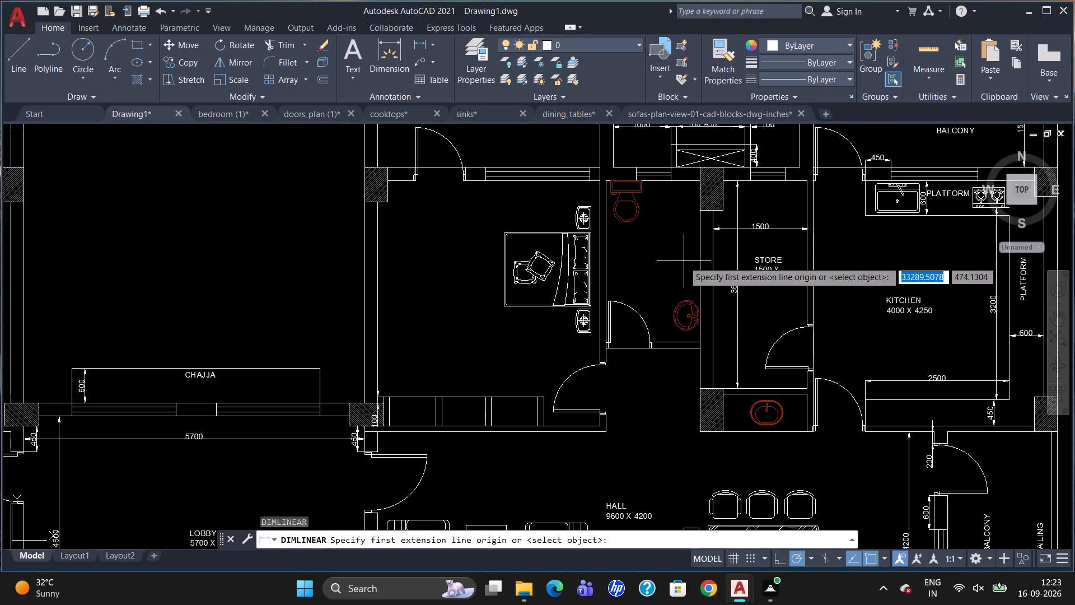
scroll(636, 238, up, 1)
click(588, 221)
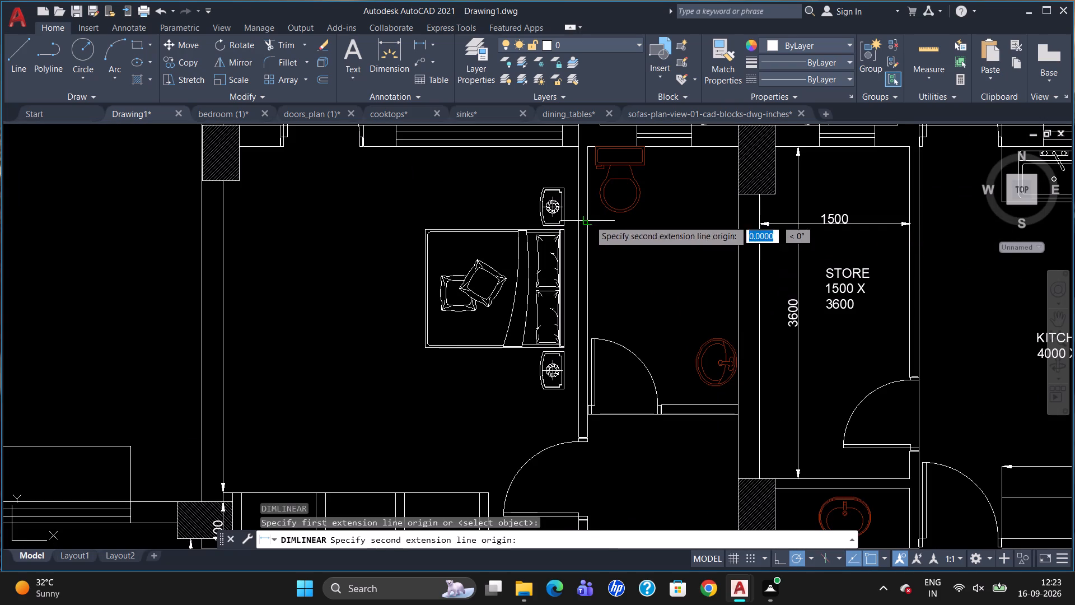
click(733, 224)
click(733, 220)
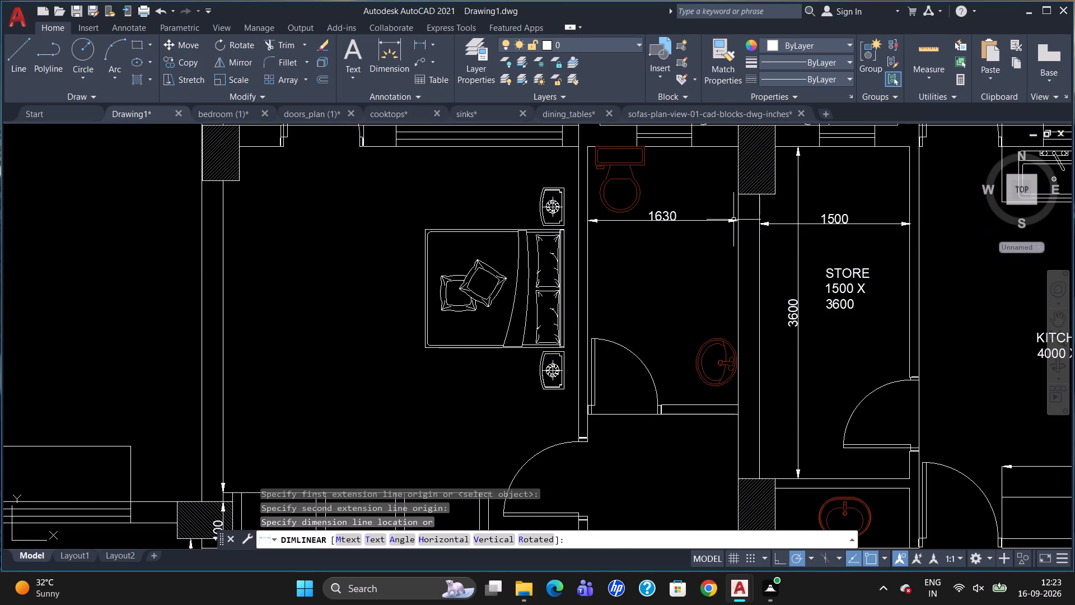
Override the text of the toilet's width dimension with 1500.
double_click(674, 213)
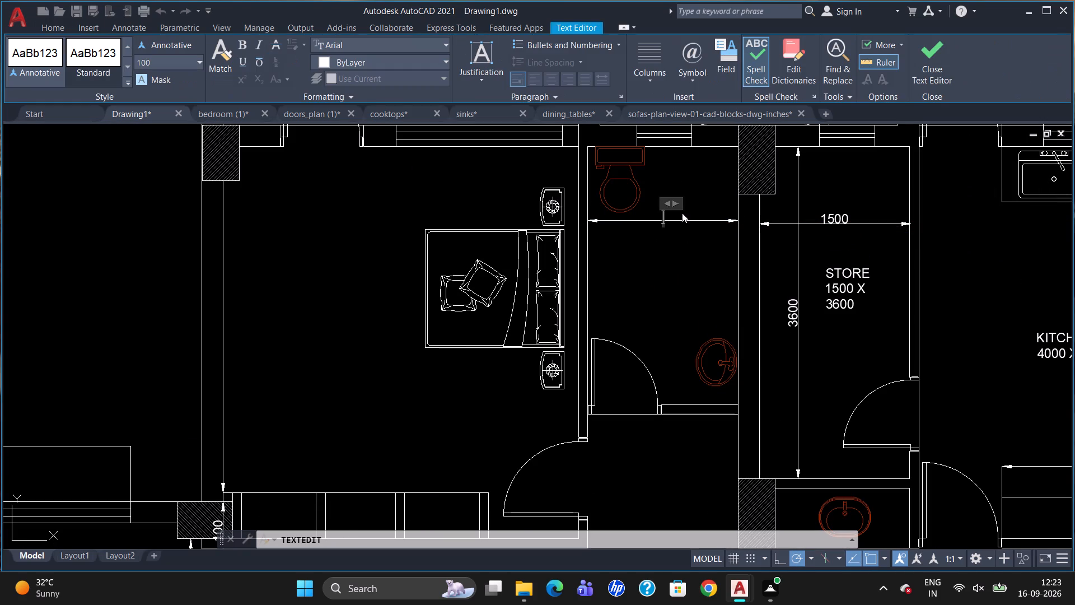
key(Delete)
text(1500)
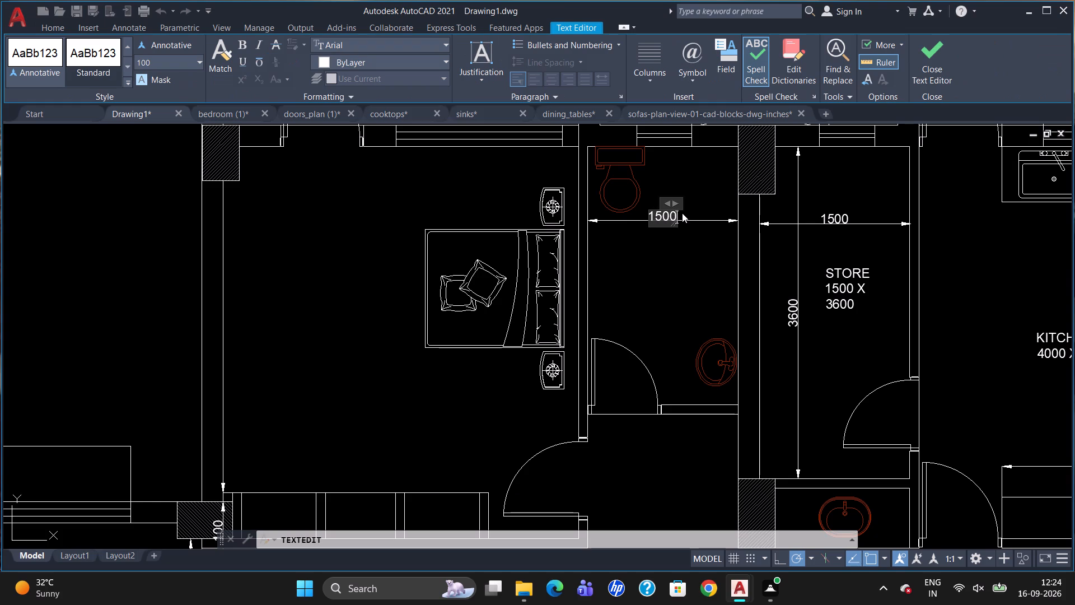
click(651, 244)
key(Escape)
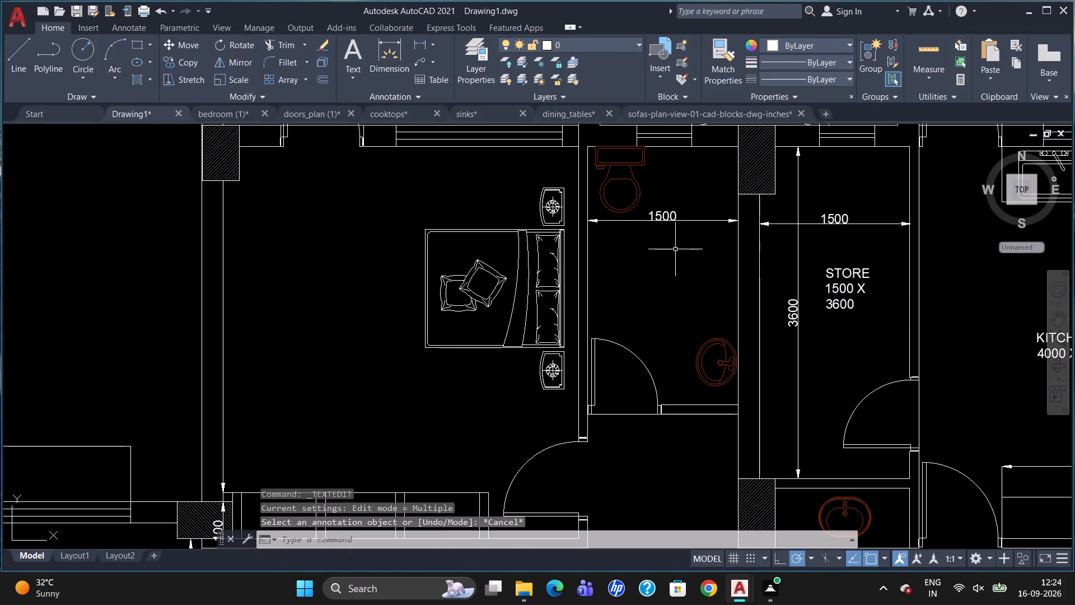
Dimension the toilet's inner length vertically, from its bottom wall to its top wall, close to the wall shared with the store.
text(DLI)
key(Return)
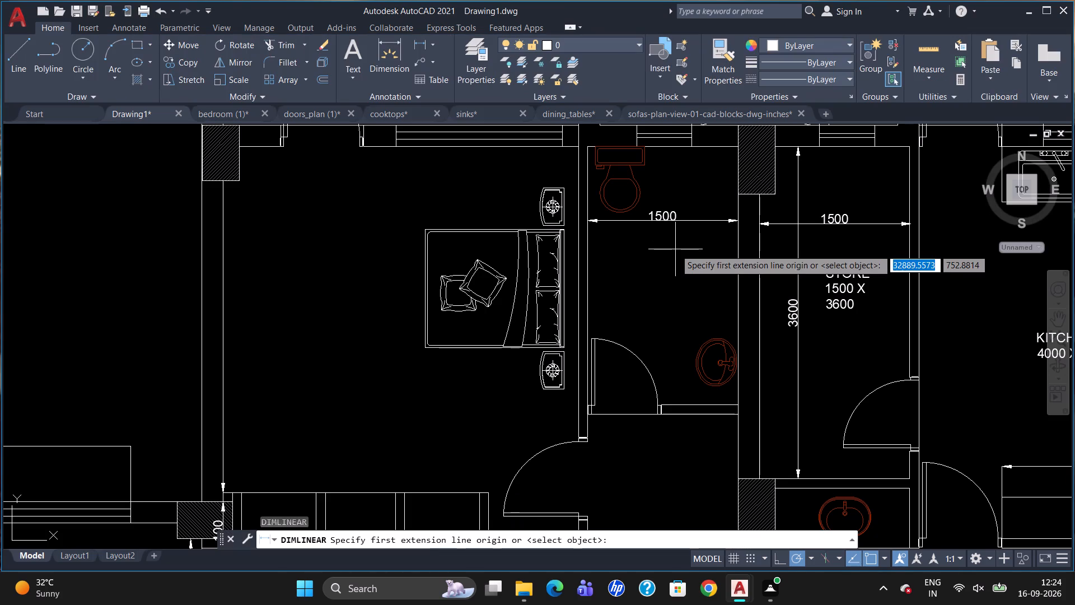
click(738, 406)
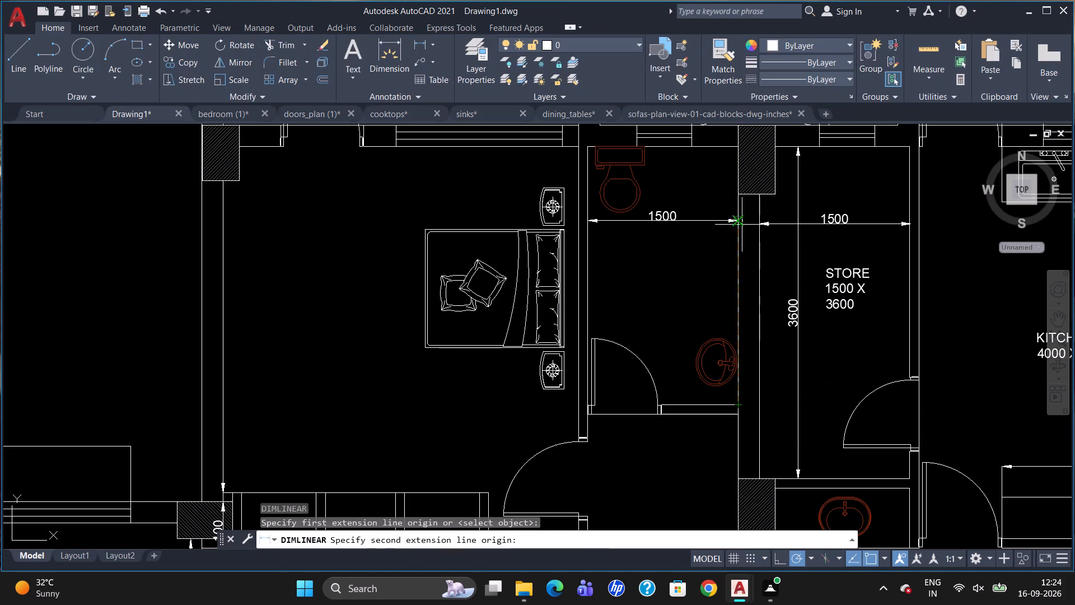
click(737, 147)
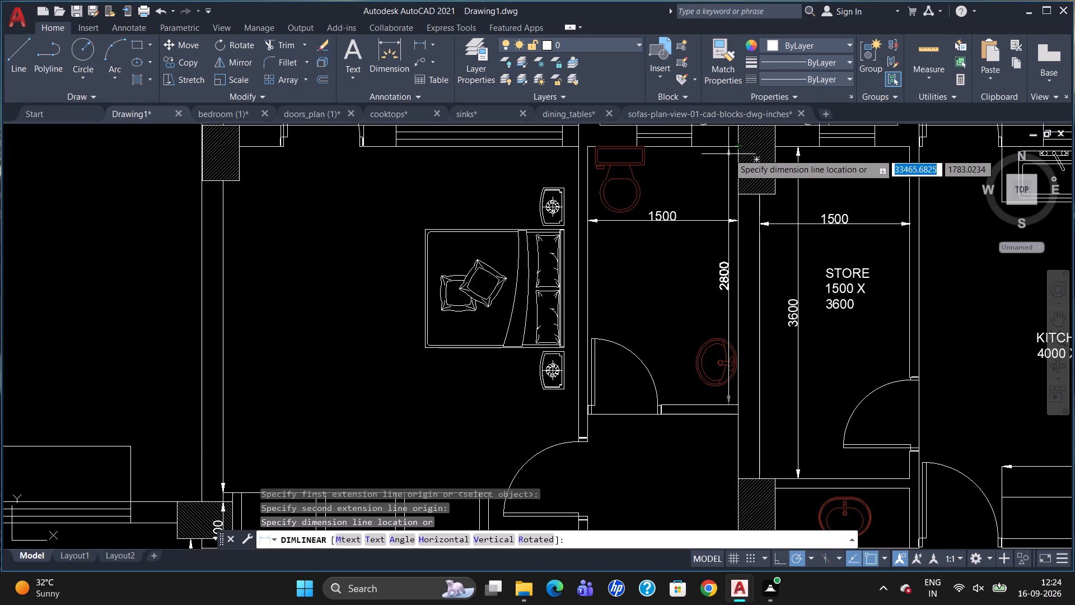
click(728, 153)
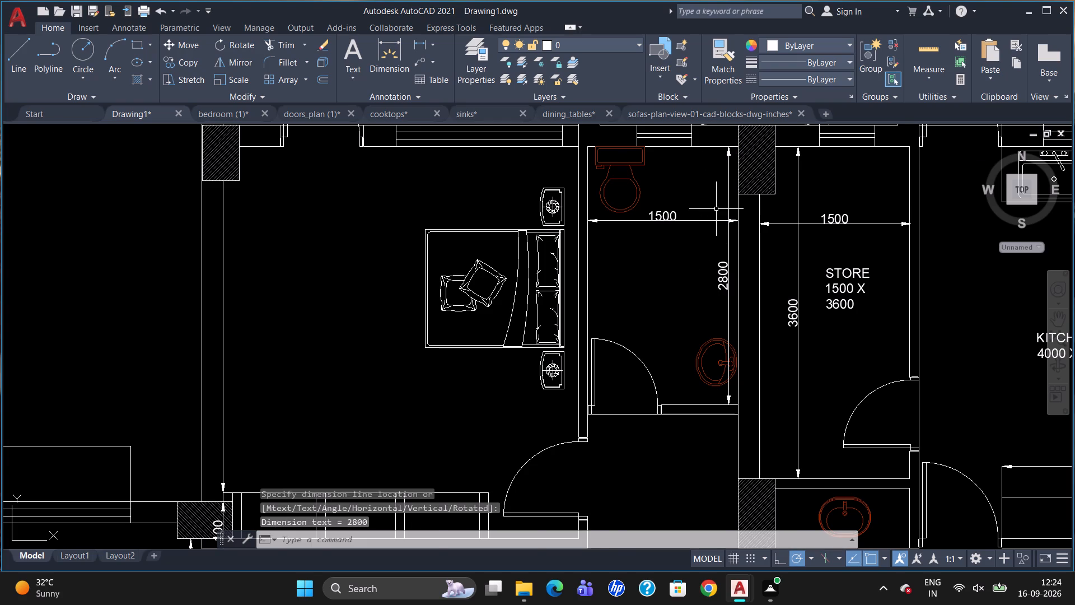
Label the toilet beside the store with multiline text "TOI" and "1500 X 2800" at text height 100, and save the text.
scroll(717, 207, down, 1)
scroll(675, 280, up, 1)
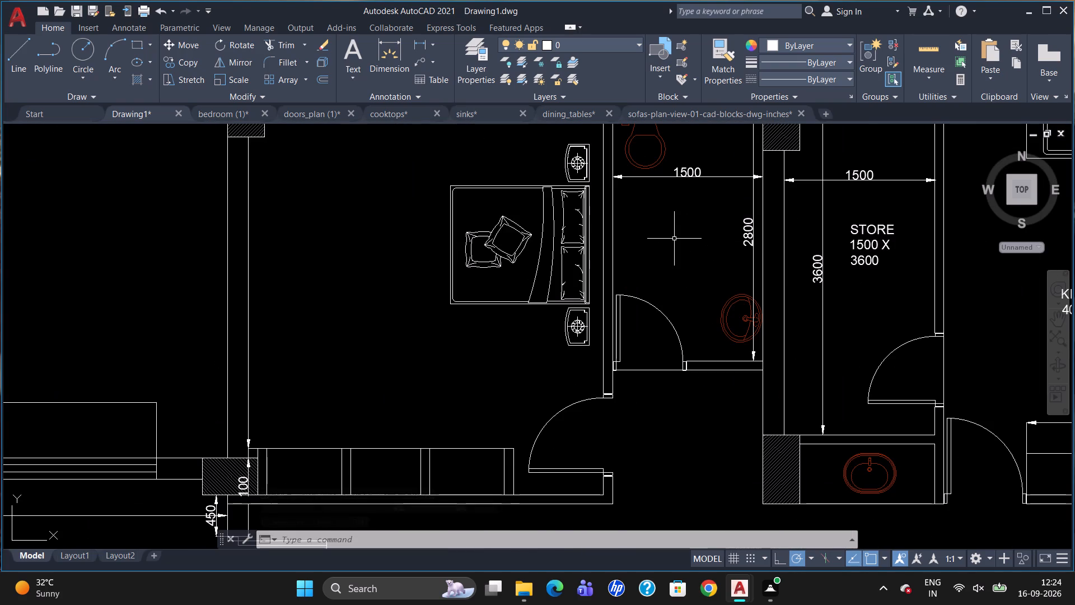
key(t)
key(Return)
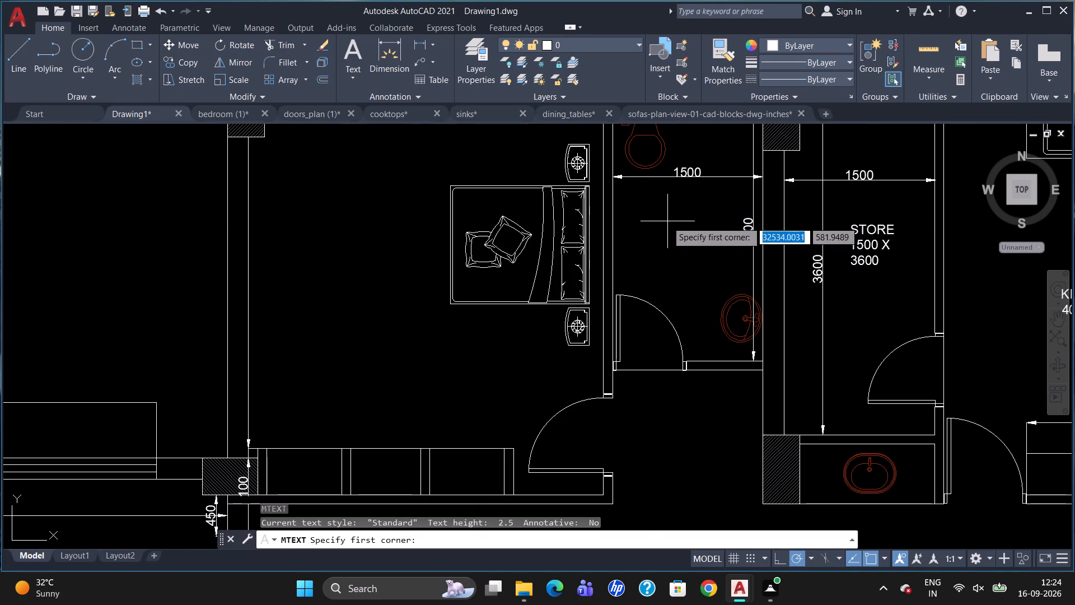
click(645, 224)
click(700, 269)
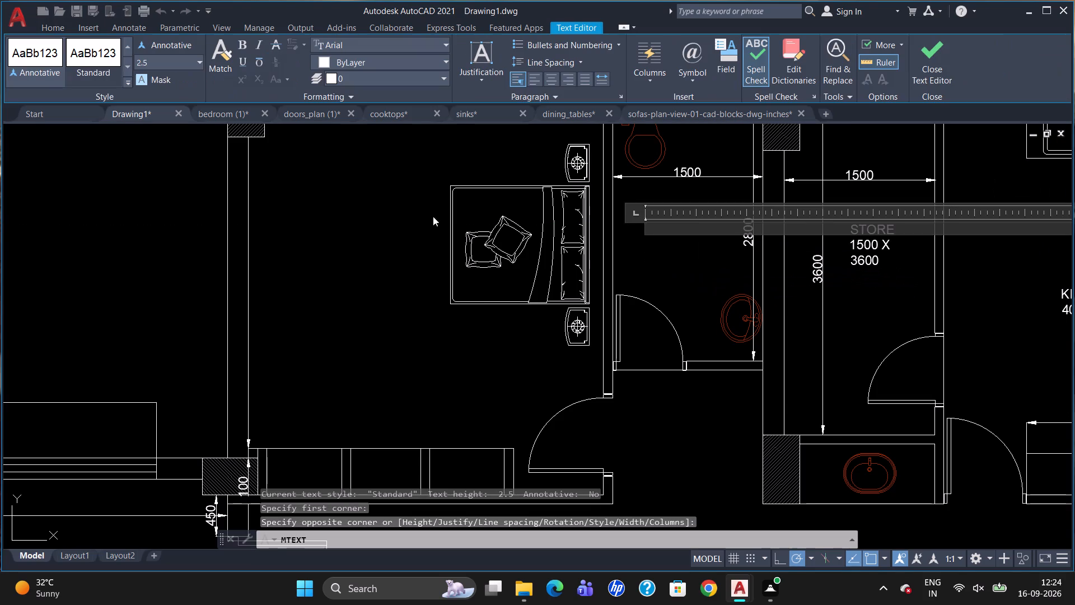
click(194, 67)
key(BackSpace)
text(100)
key(Return)
text(TOI)
key(Return)
text(1500 X 2800)
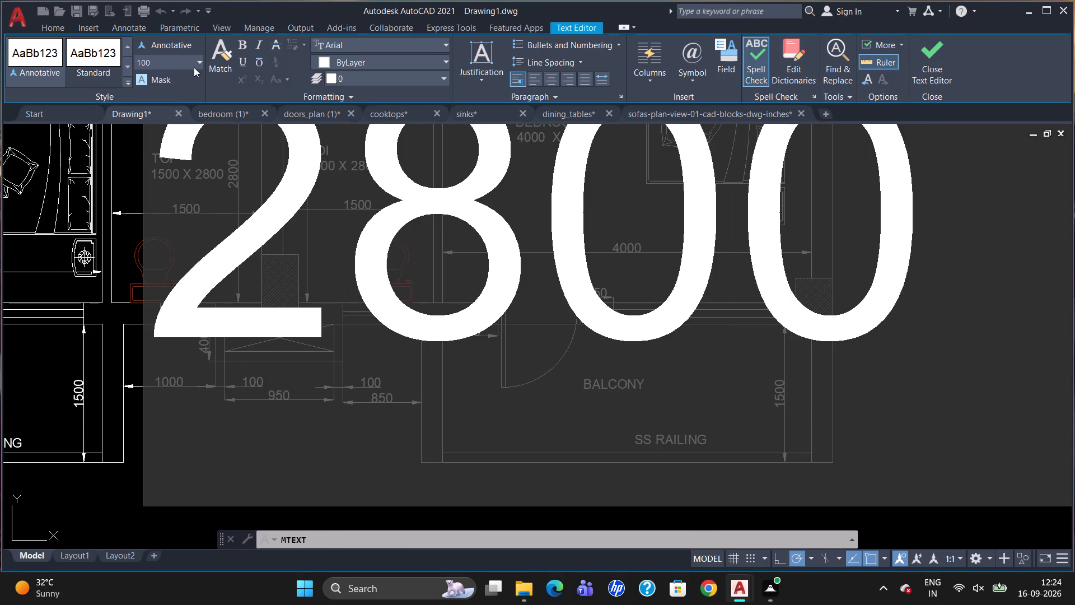
key(Escape)
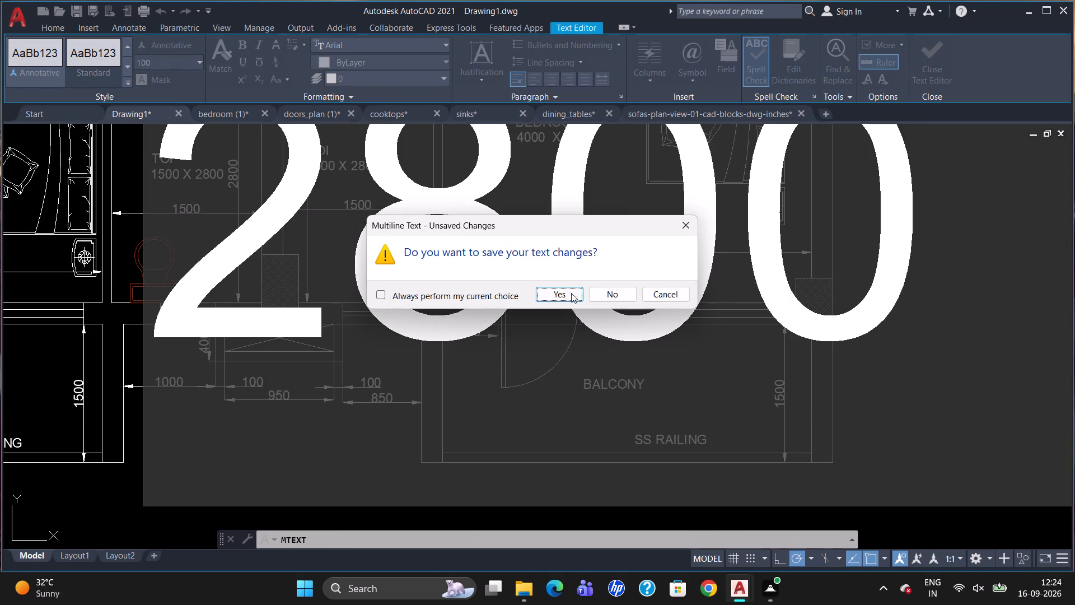
click(569, 297)
Copy the kitchen balcony's "BALCONY" label twice into the balcony above the adjacent bedroom and once into that bedroom beside the bed.
scroll(731, 259, down, 2)
scroll(632, 277, down, 1)
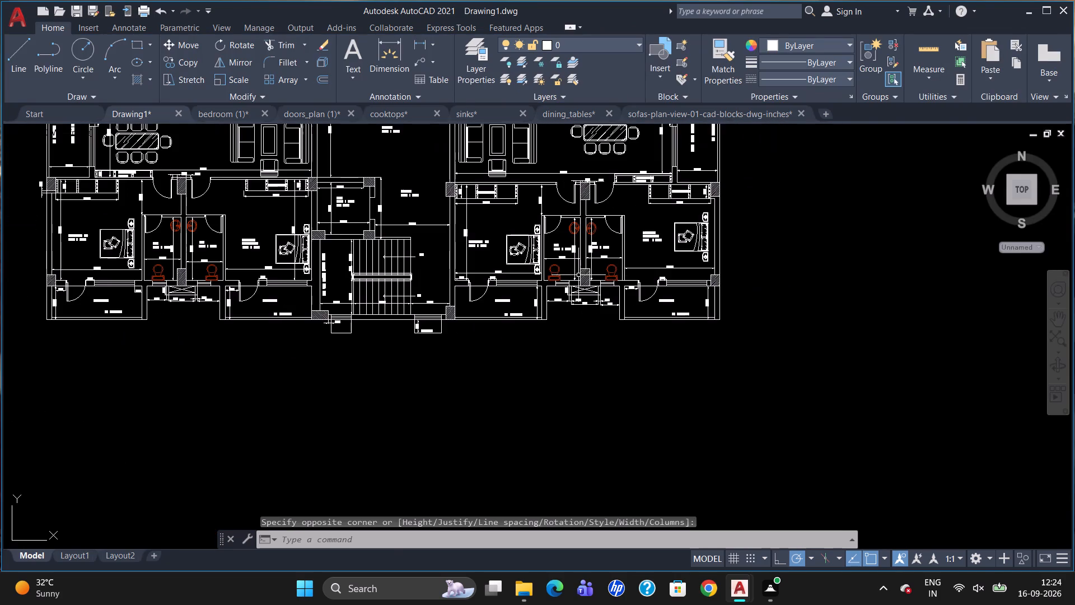
scroll(564, 241, up, 3)
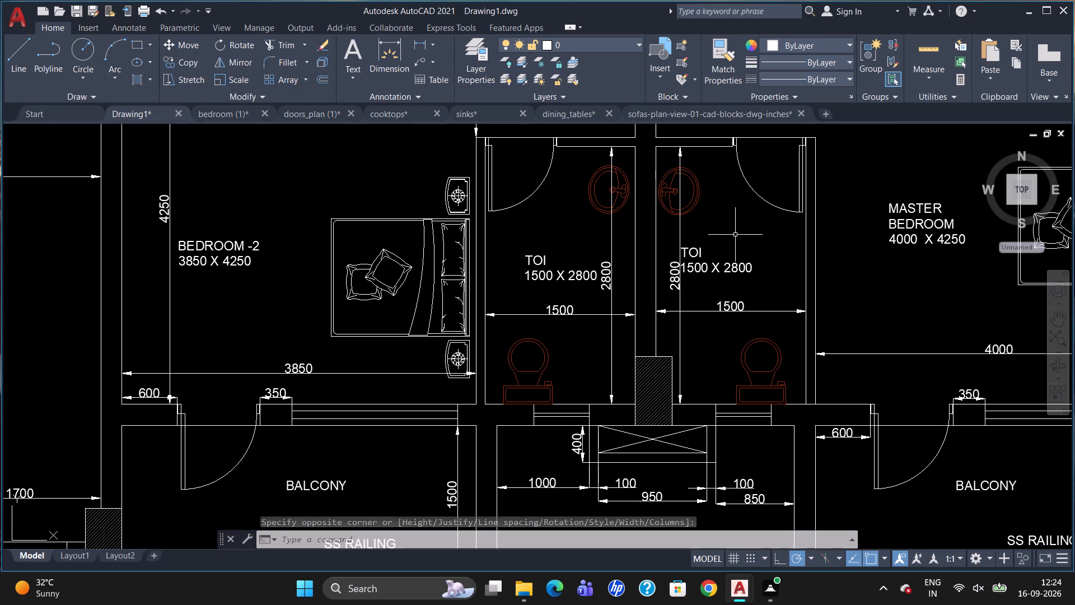
scroll(738, 247, down, 1)
scroll(807, 314, down, 1)
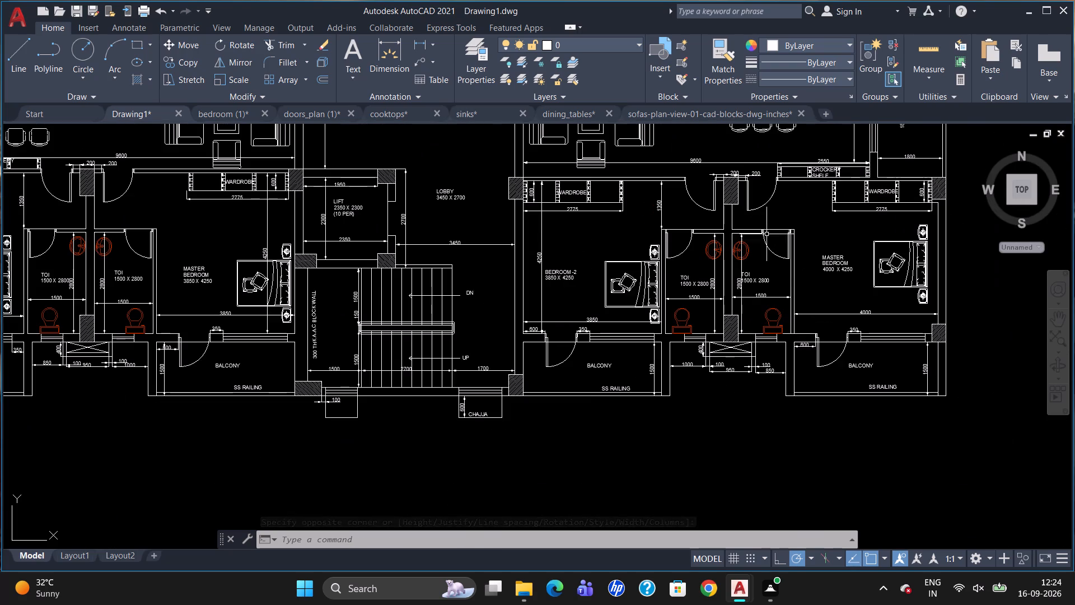
scroll(757, 201, up, 3)
scroll(730, 384, down, 4)
scroll(714, 162, up, 2)
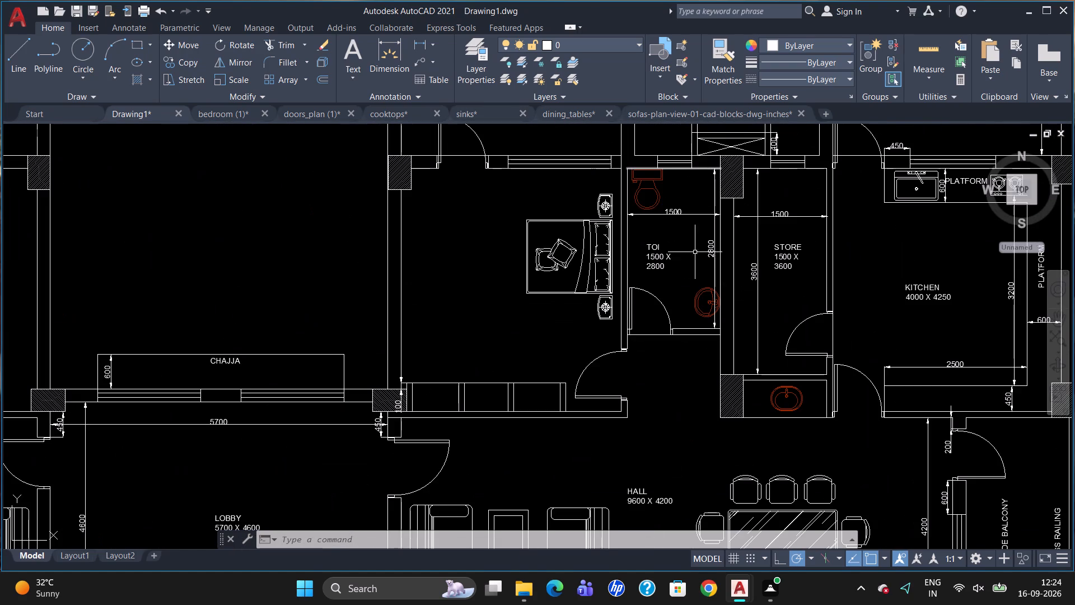
scroll(792, 312, down, 1)
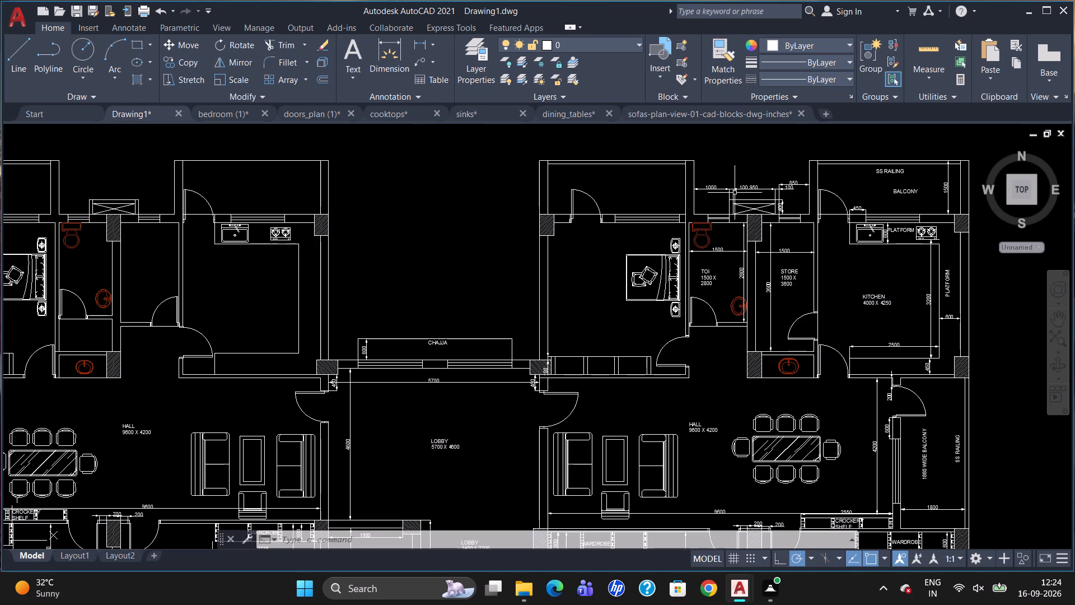
click(904, 192)
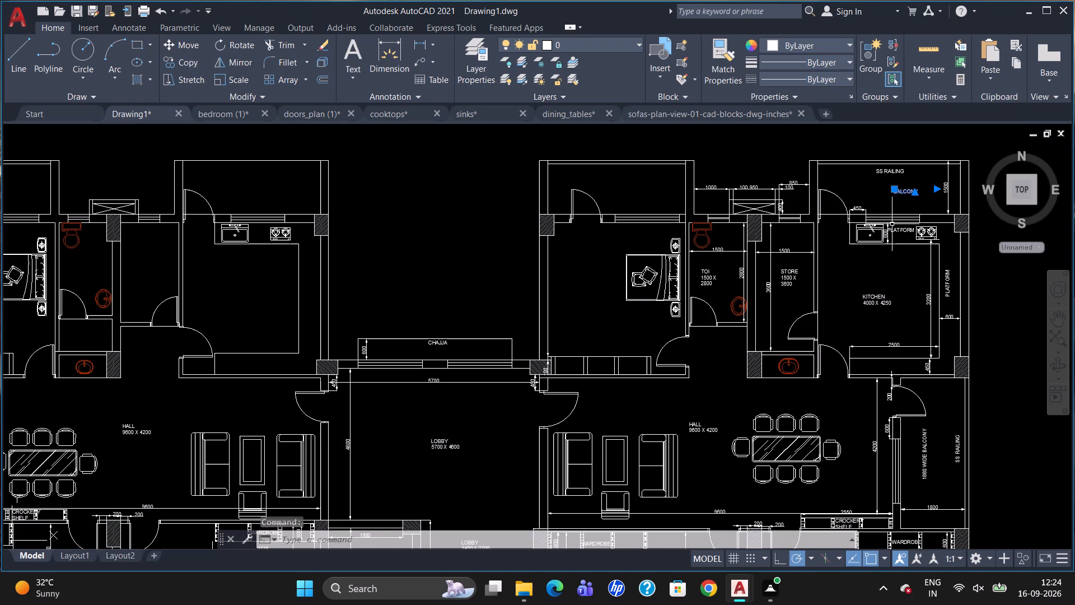
text(CO)
key(Return)
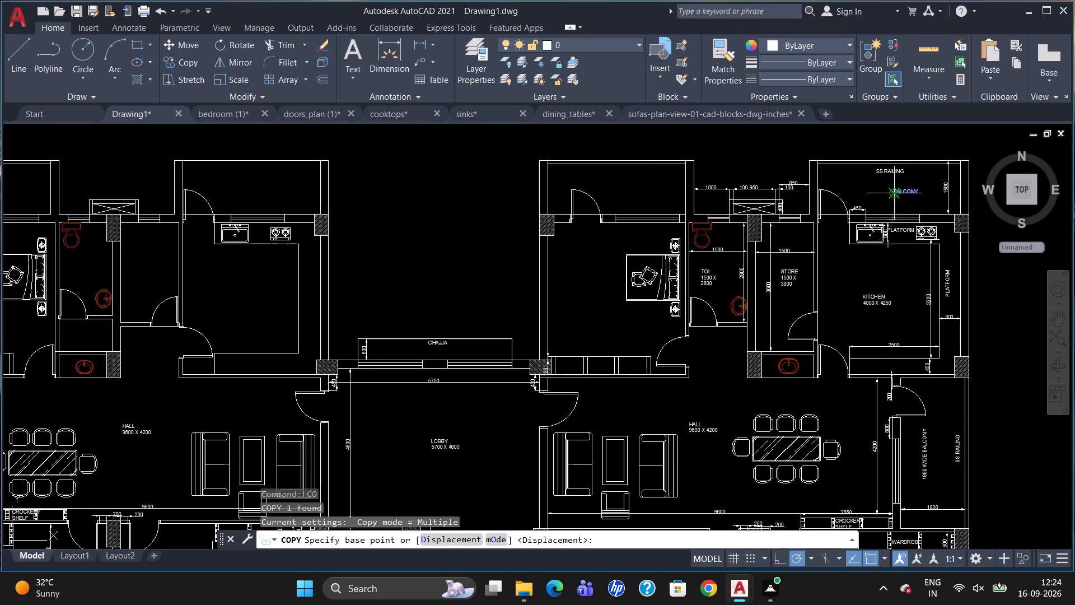
click(893, 194)
scroll(632, 190, up, 2)
scroll(627, 207, down, 1)
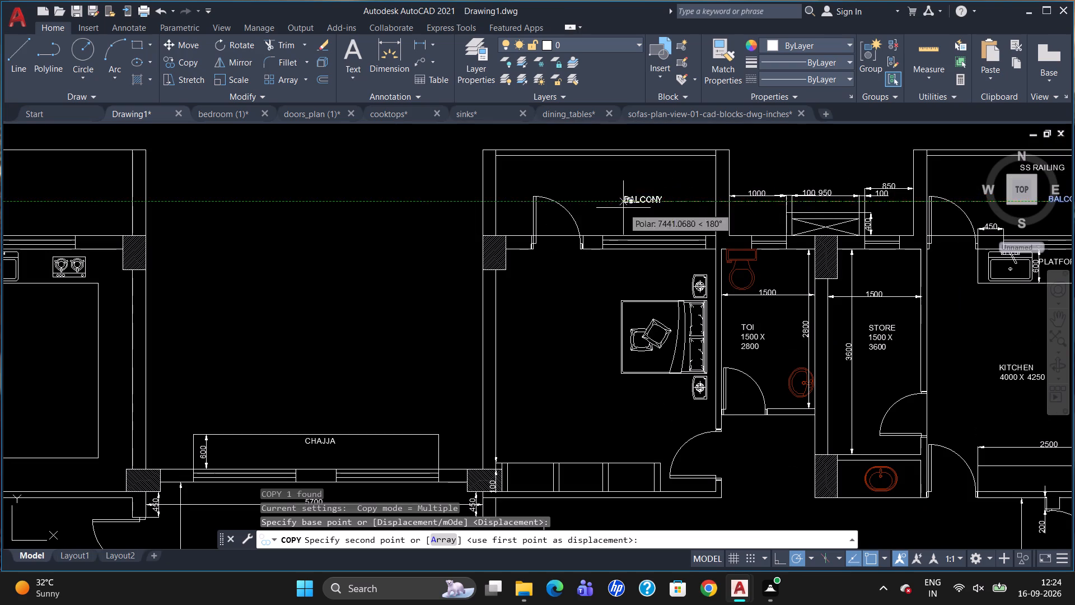
click(566, 166)
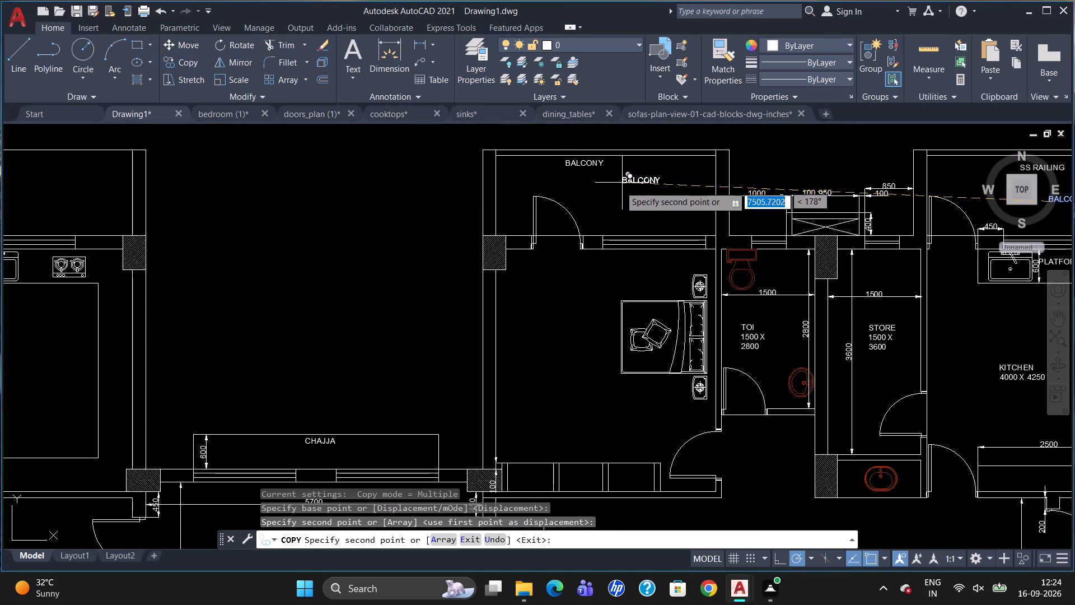
click(613, 190)
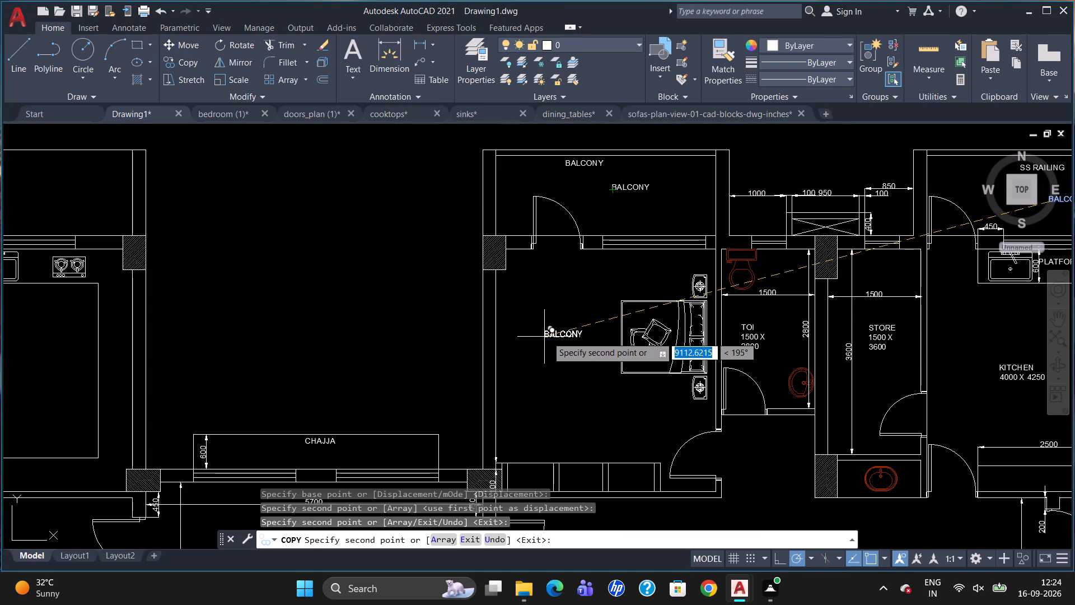
click(548, 337)
key(Escape)
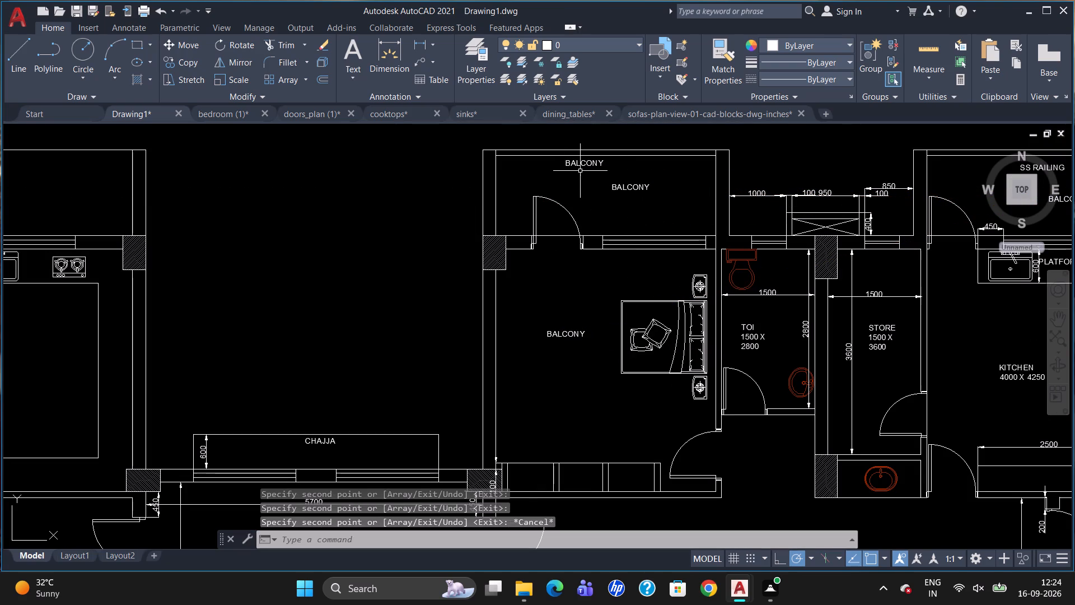
Change the upper "BALCONY" copy in the bedroom's balcony to "SS RAILING".
double_click(582, 164)
drag(610, 165, 572, 175)
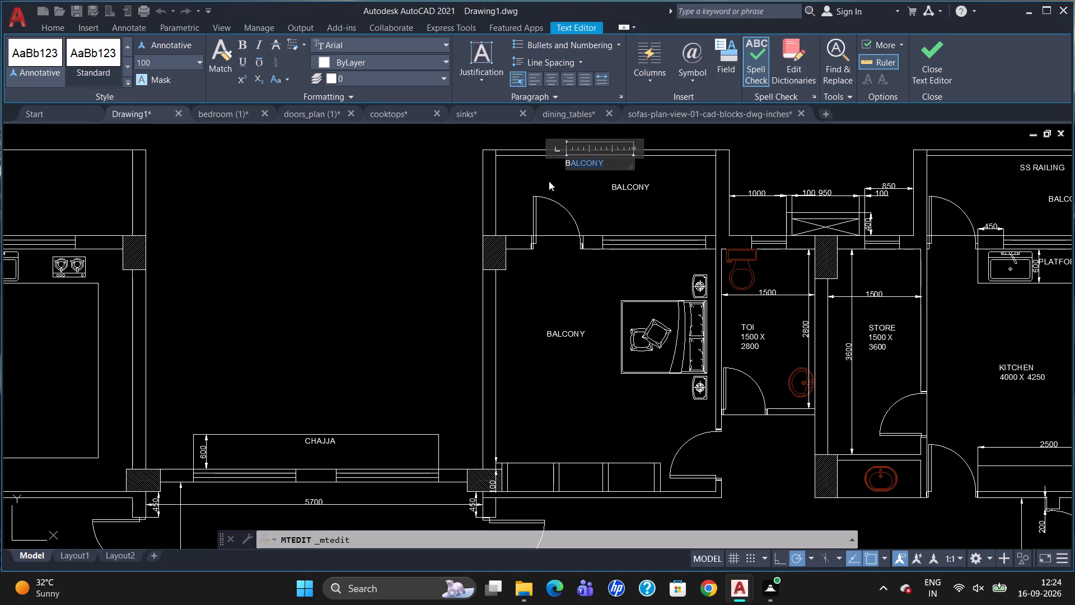
key(BackSpace)
key(BackSpace)
key(BackSpace)
text(SS RAILING)
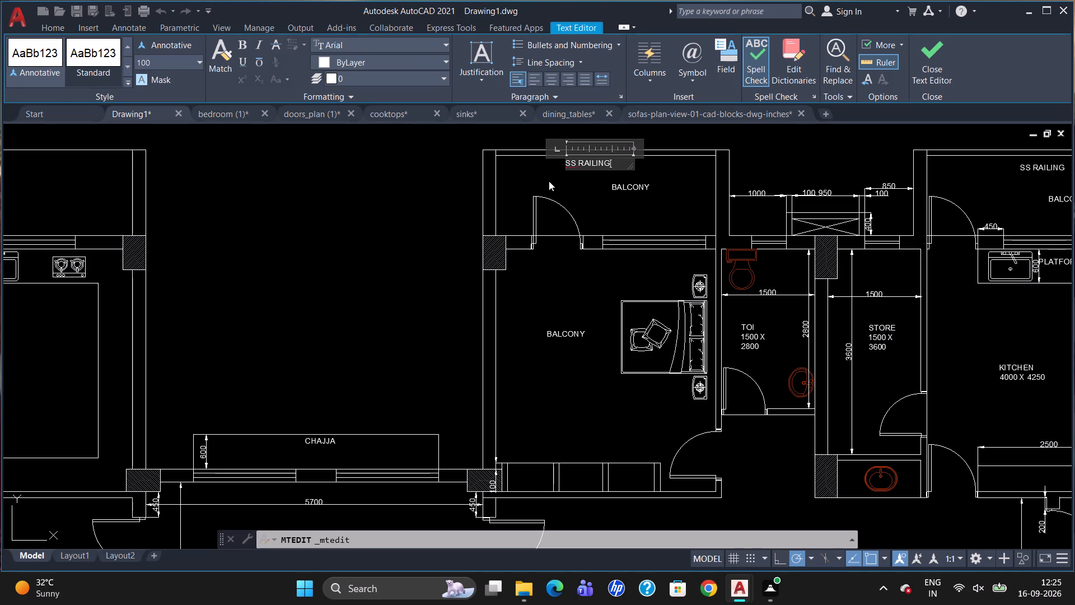
click(606, 202)
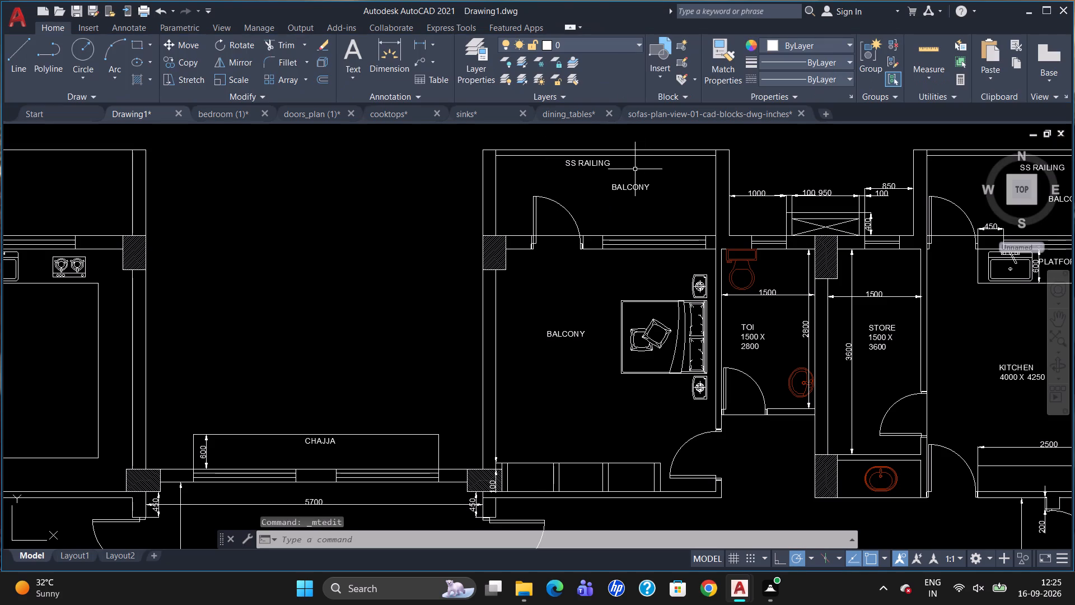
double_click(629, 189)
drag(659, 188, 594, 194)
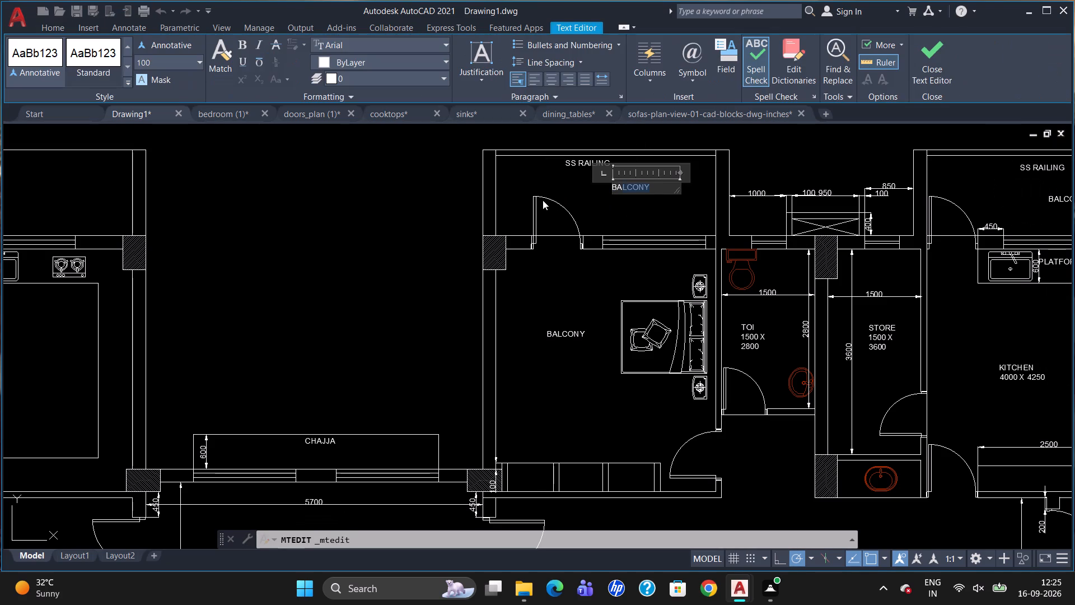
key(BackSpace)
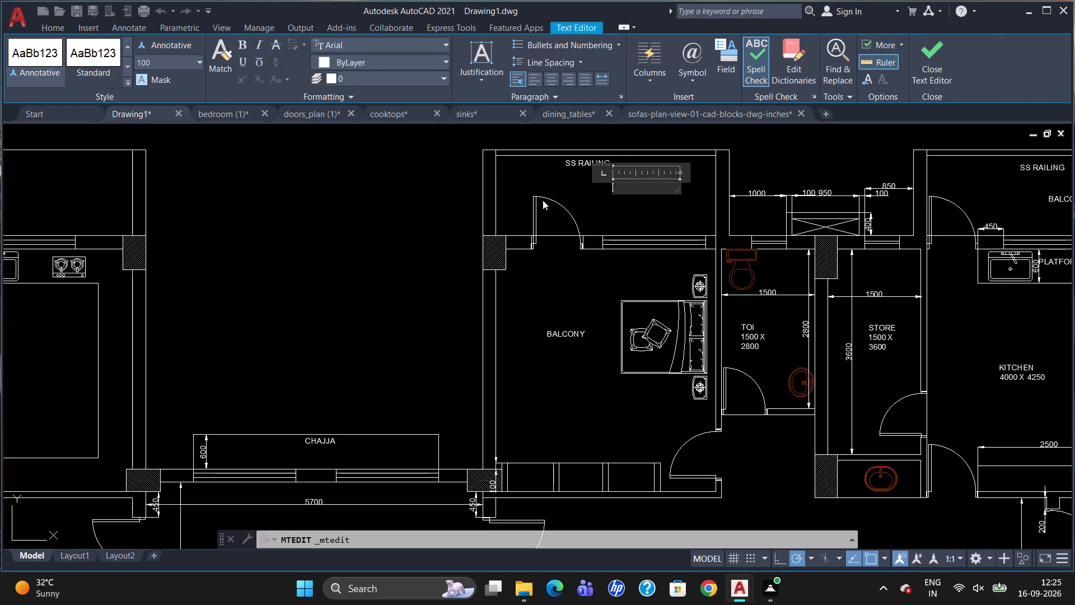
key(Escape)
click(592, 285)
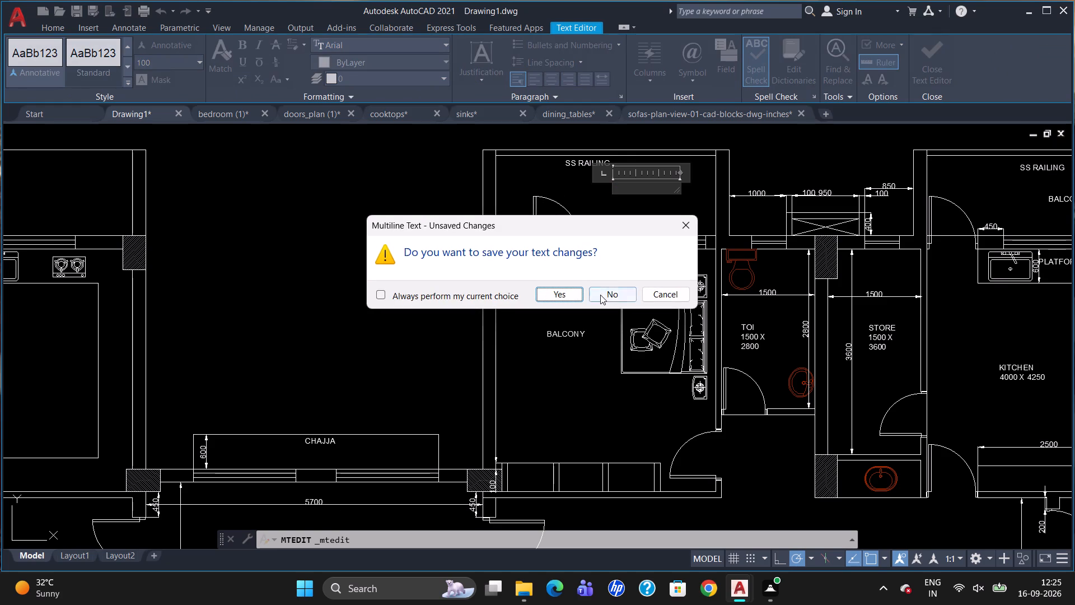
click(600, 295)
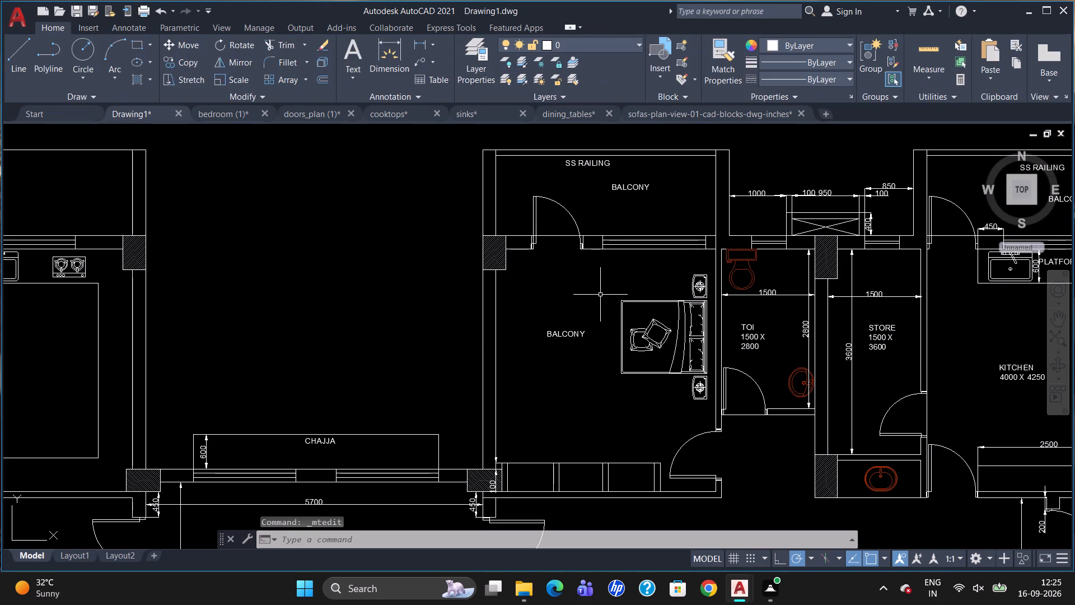
Add a linear dimension between the column and the balcony door frame, just above the wall between the bedroom and its balcony.
text(DK)
key(BackSpace)
text(LI)
key(Return)
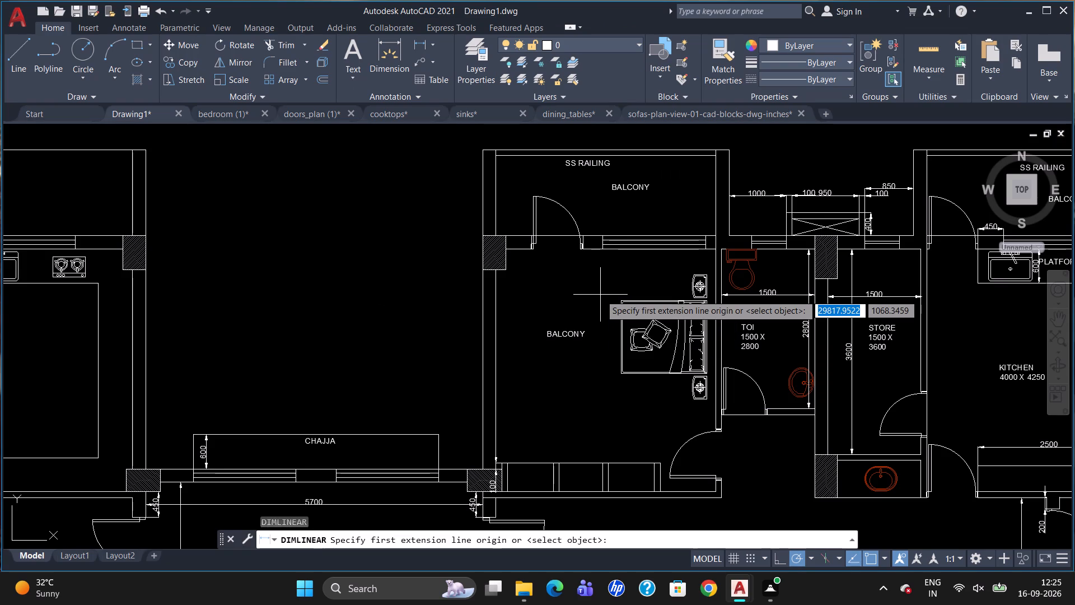
scroll(508, 207, up, 2)
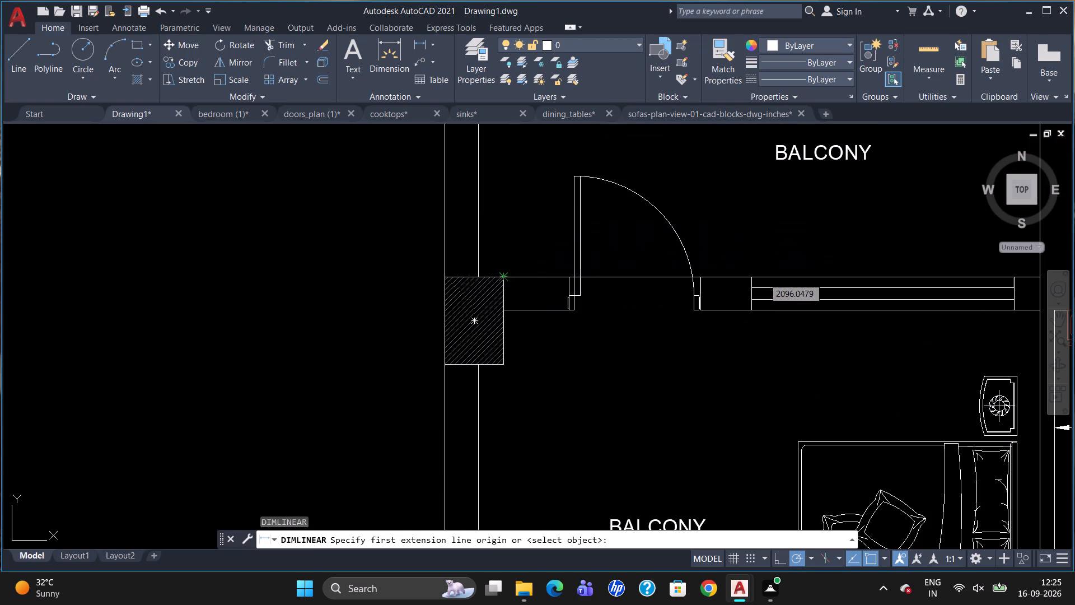
click(505, 278)
scroll(549, 280, up, 3)
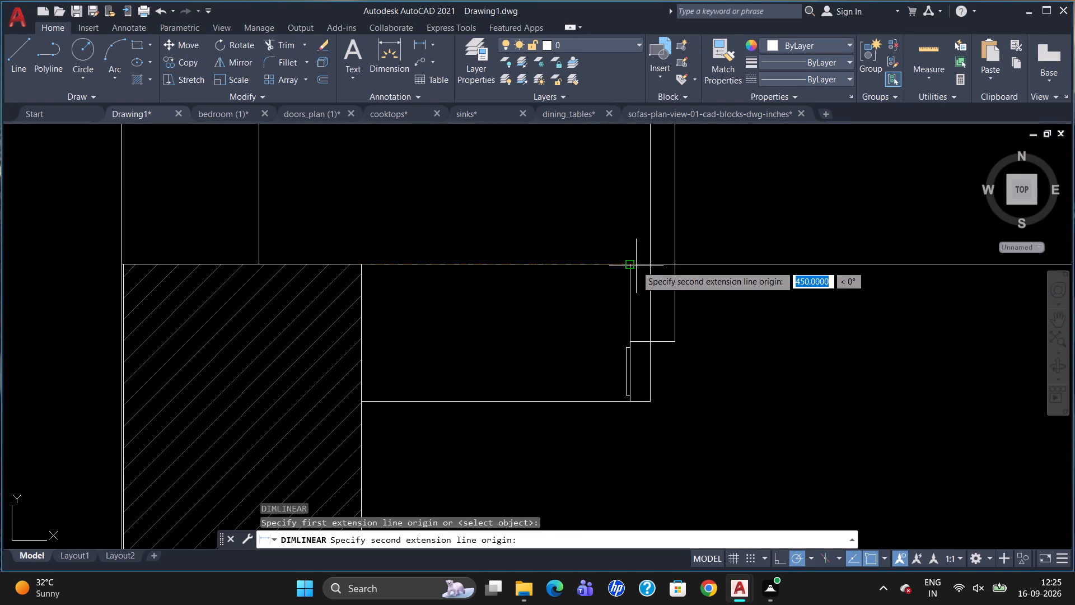
scroll(636, 266, up, 3)
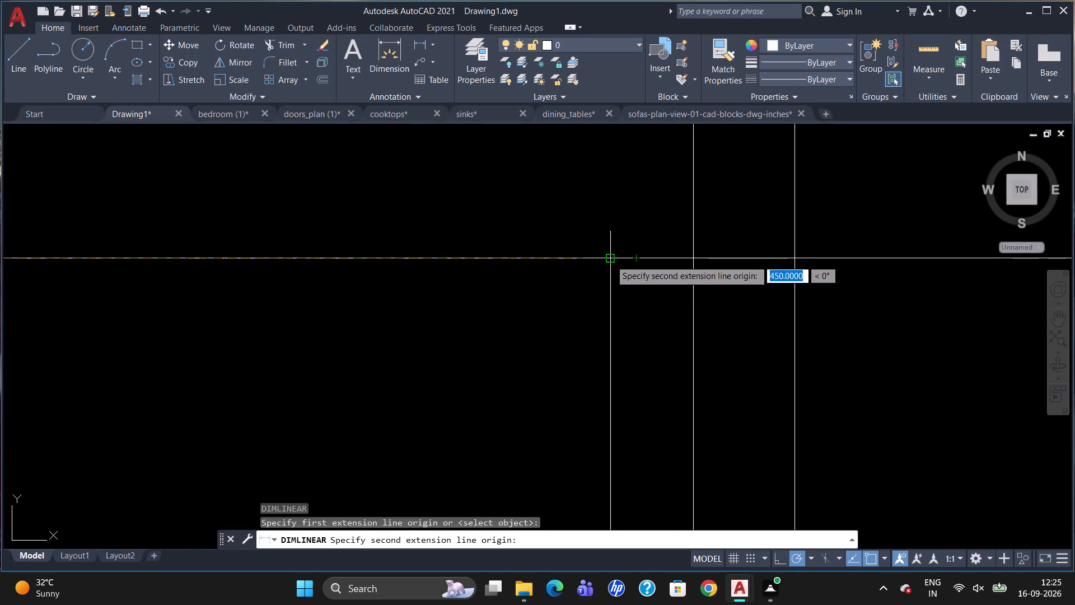
click(611, 259)
scroll(617, 223, down, 2)
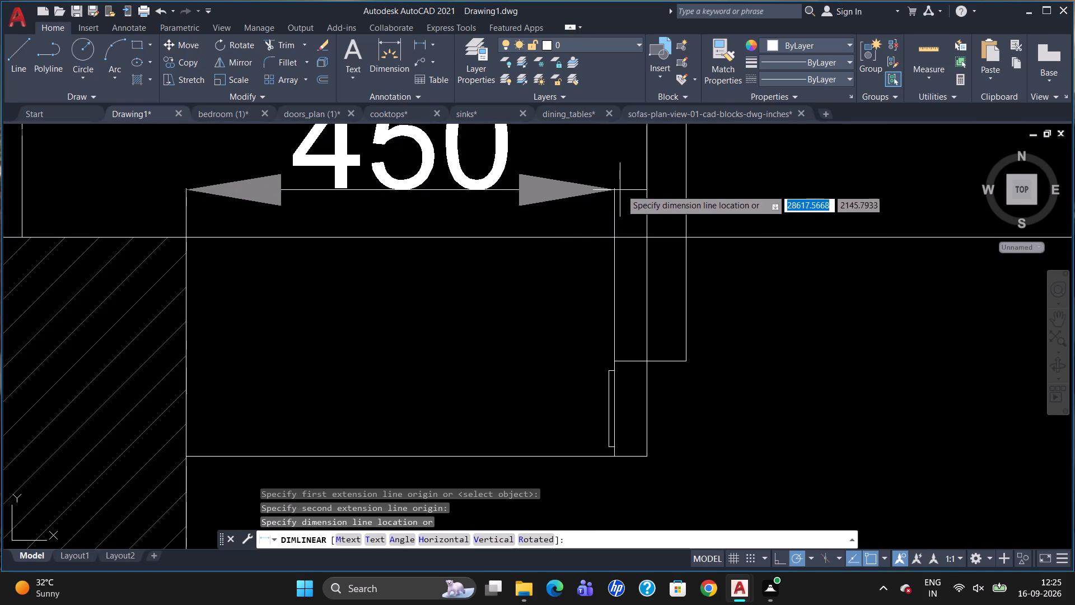
click(622, 187)
Dimension the wall piece between the balcony door and the window horizontally, placing the dimension just inside the bedroom.
scroll(488, 234, down, 4)
scroll(802, 241, up, 1)
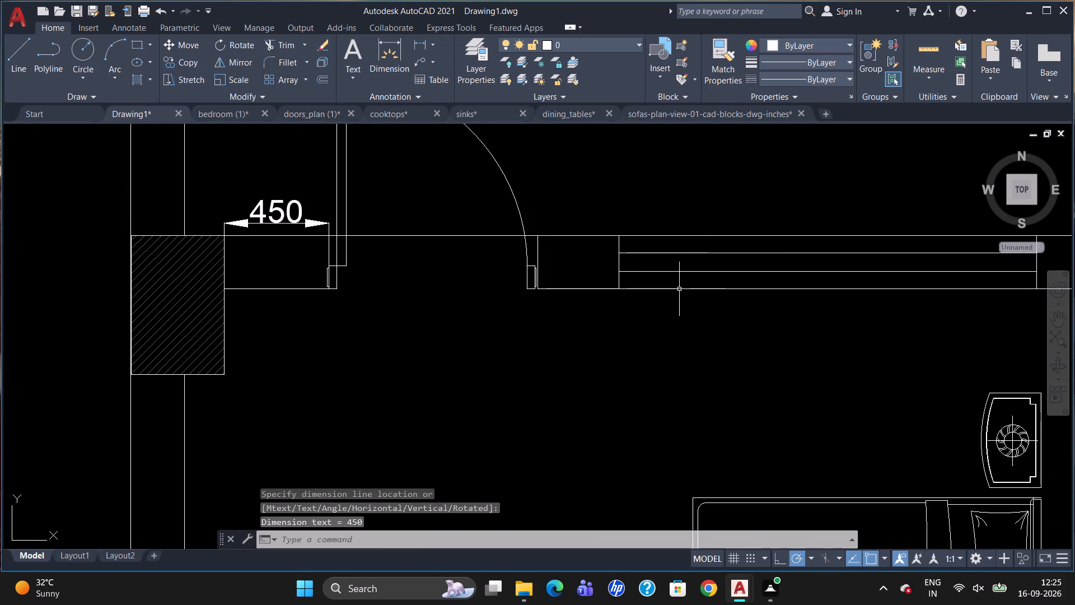
key(space)
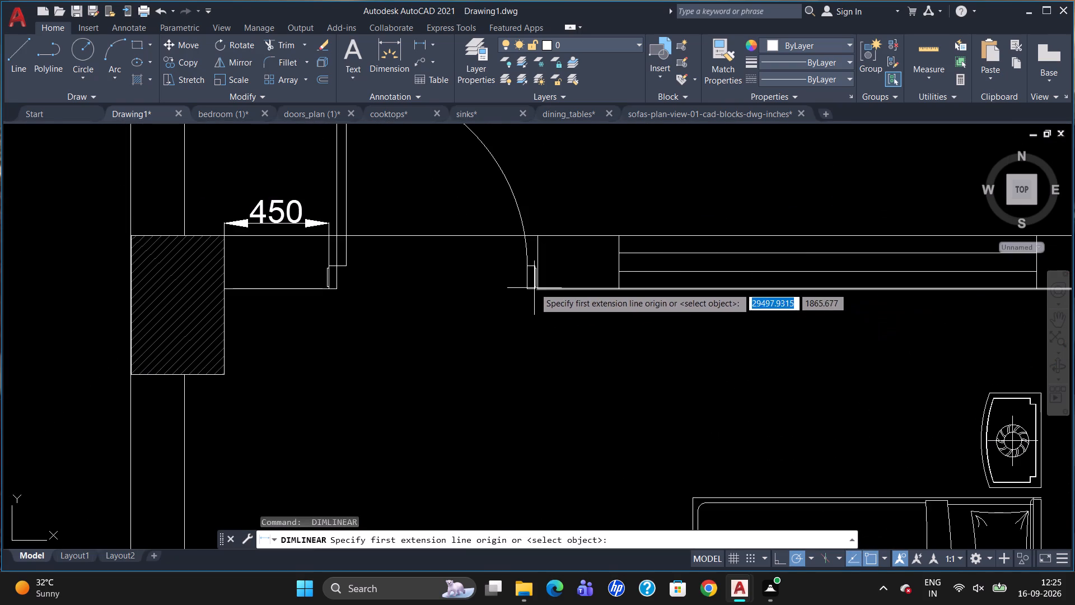
scroll(534, 287, up, 2)
click(541, 287)
click(751, 286)
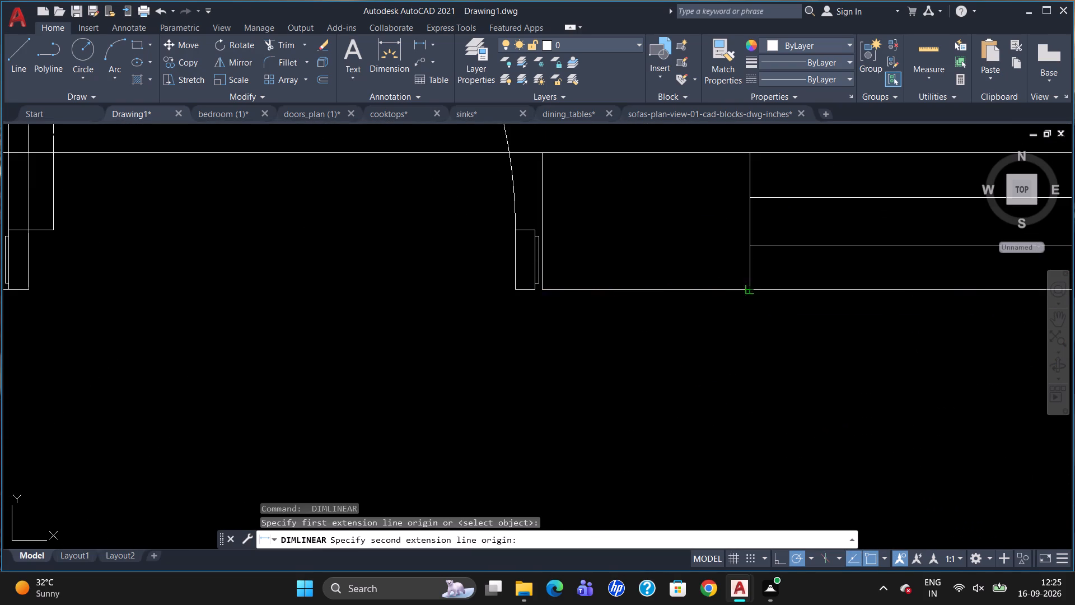
click(703, 367)
Dimension the bedroom's inner width horizontally from wall to wall, placing the dimension above the bed.
scroll(553, 261, down, 3)
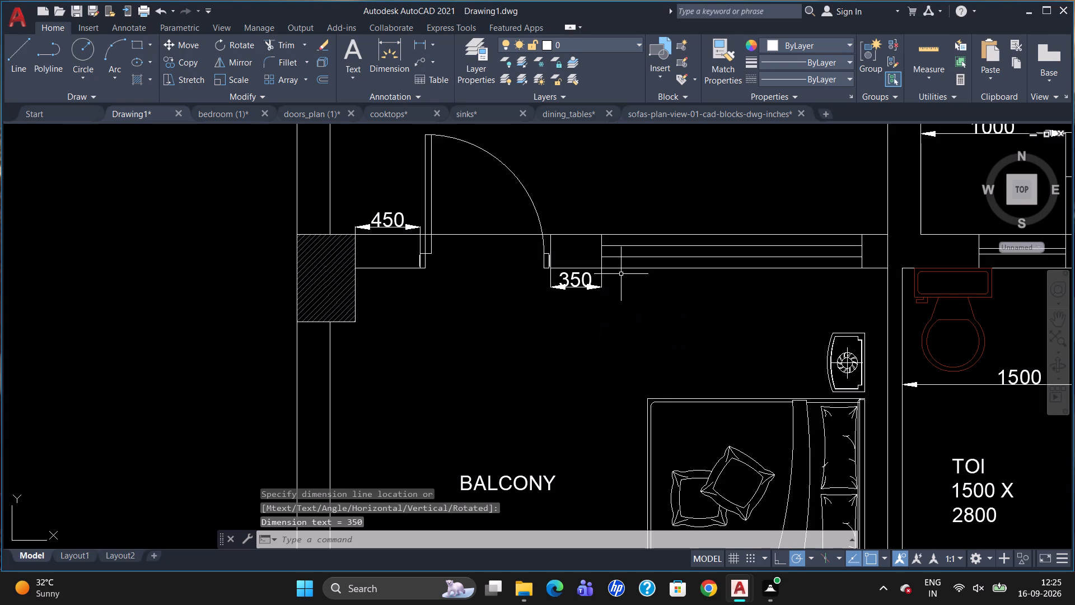
scroll(761, 212, down, 2)
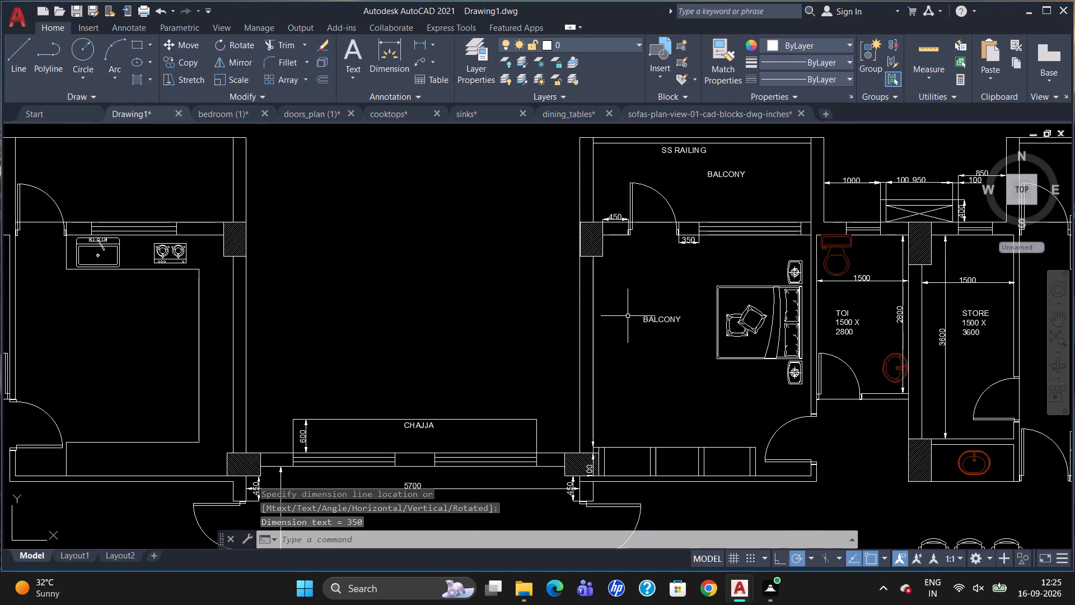
key(space)
click(595, 274)
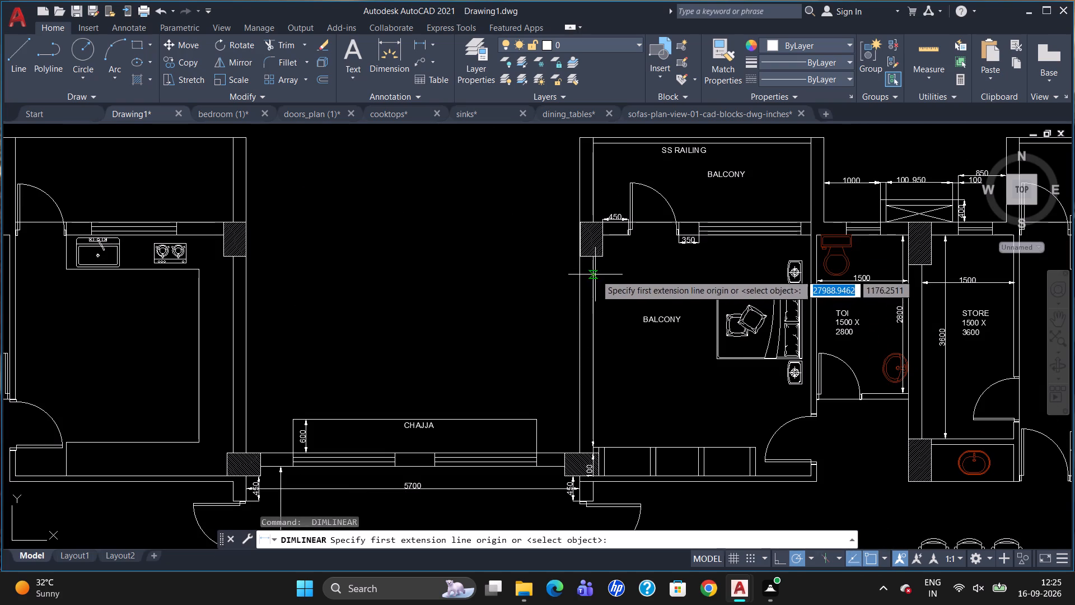
click(810, 264)
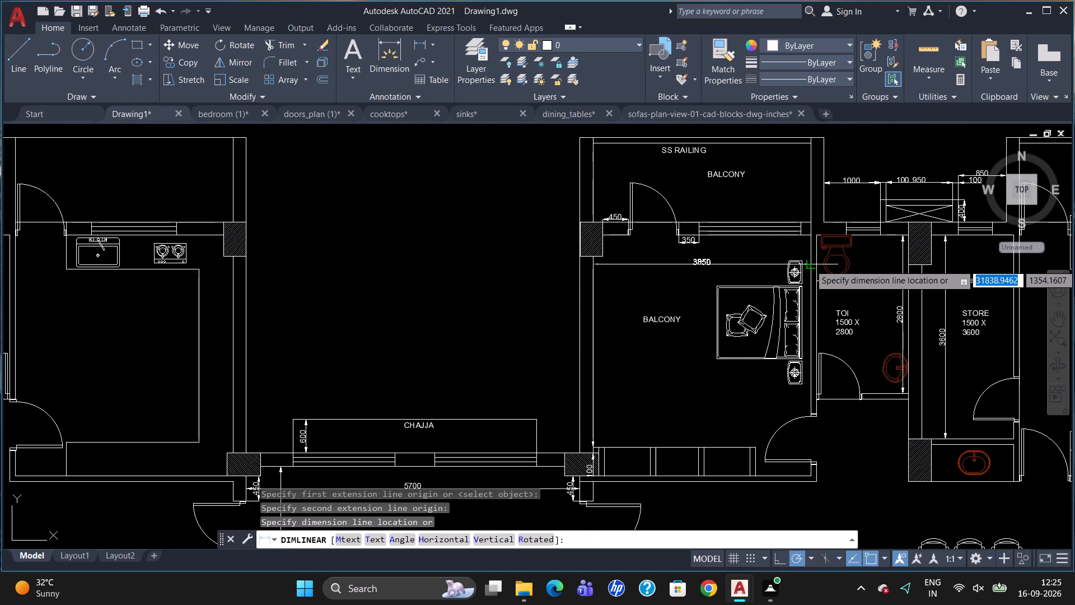
click(810, 262)
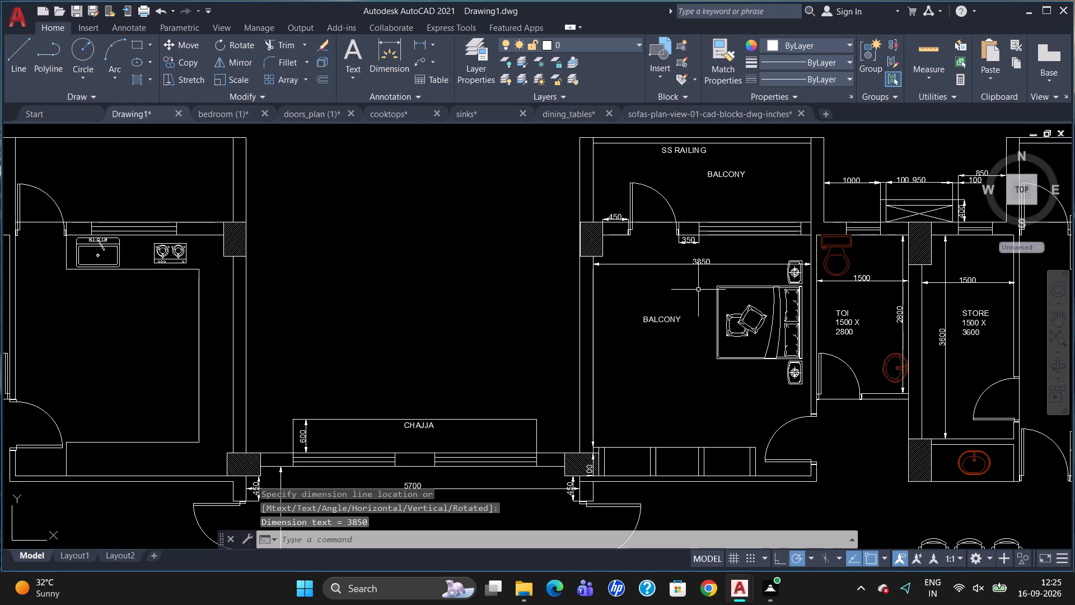
Replace the text of the bedroom's width dimension with 4000.
click(701, 262)
click(701, 262)
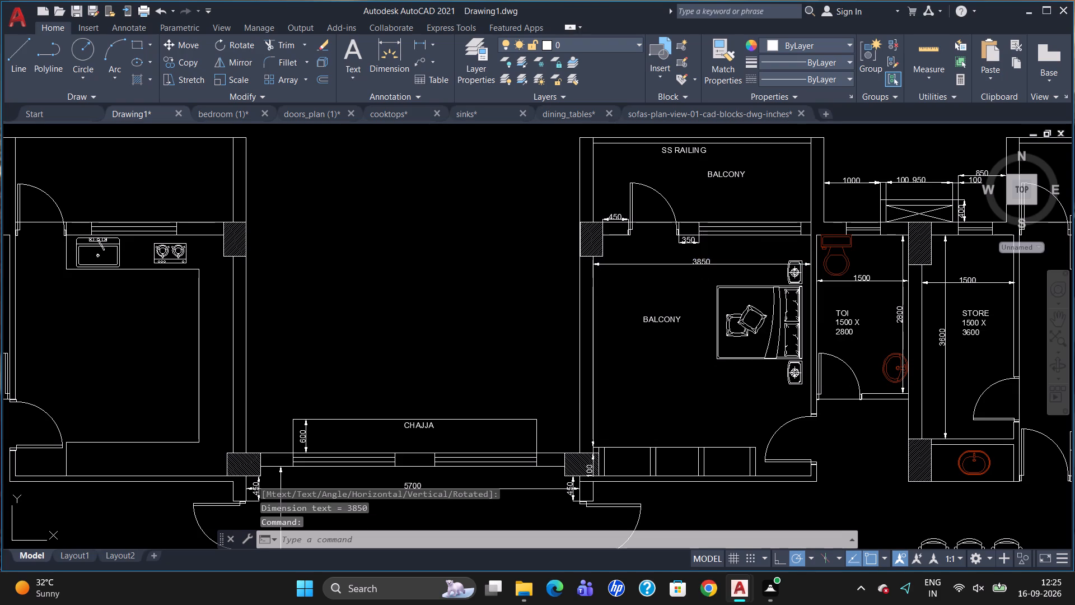
key(BackSpace)
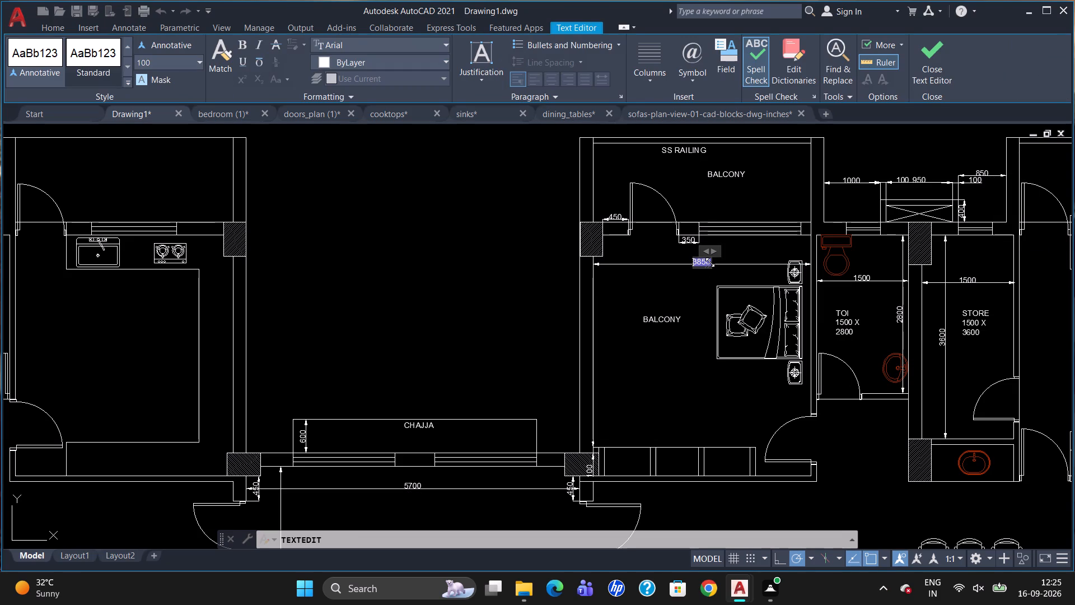
text(4000)
key(Delete)
click(660, 338)
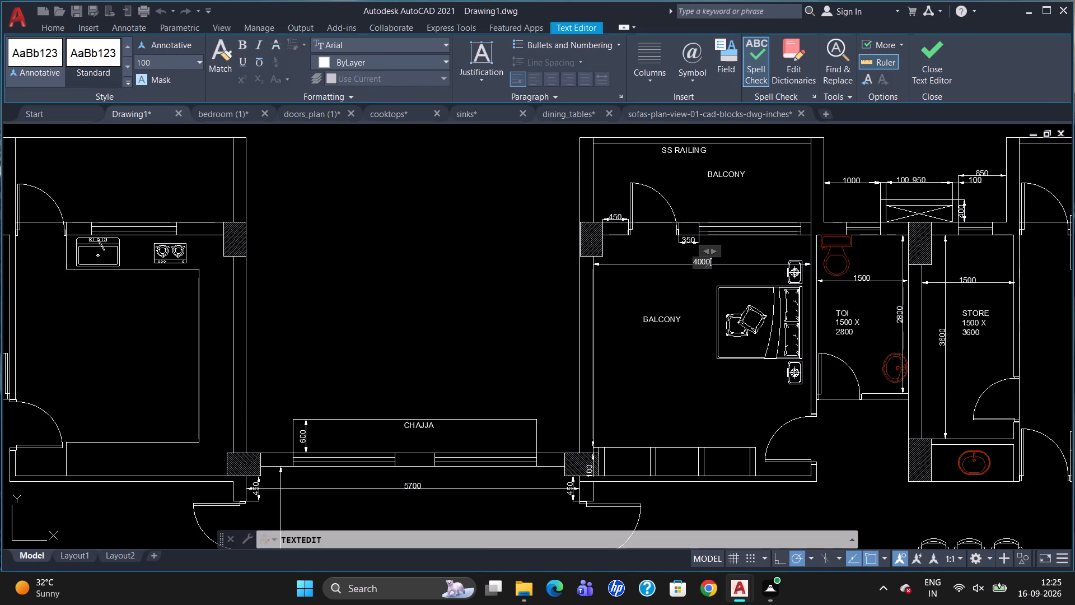
key(Escape)
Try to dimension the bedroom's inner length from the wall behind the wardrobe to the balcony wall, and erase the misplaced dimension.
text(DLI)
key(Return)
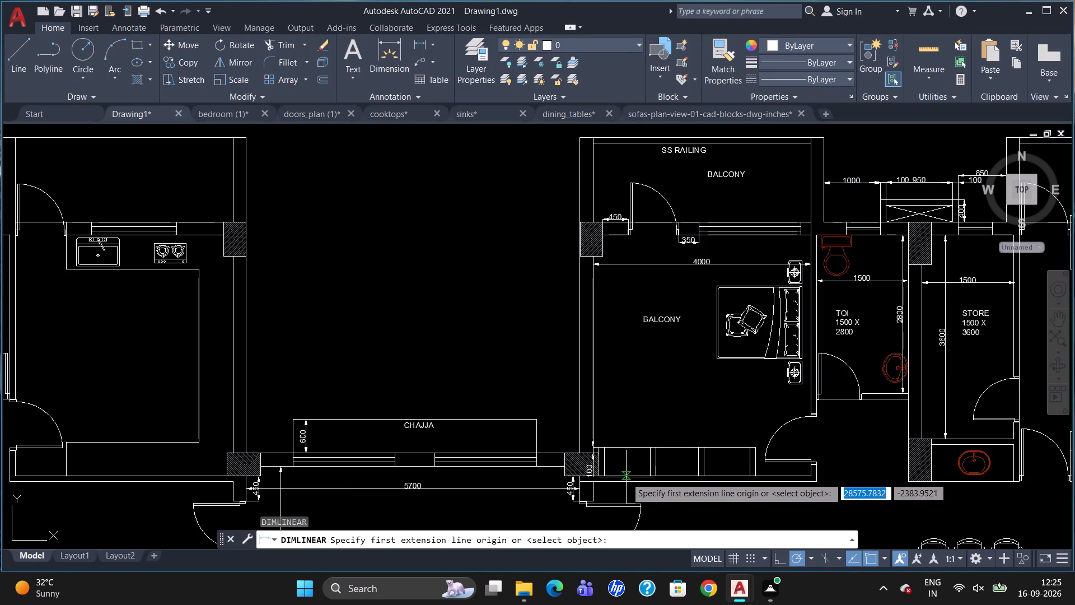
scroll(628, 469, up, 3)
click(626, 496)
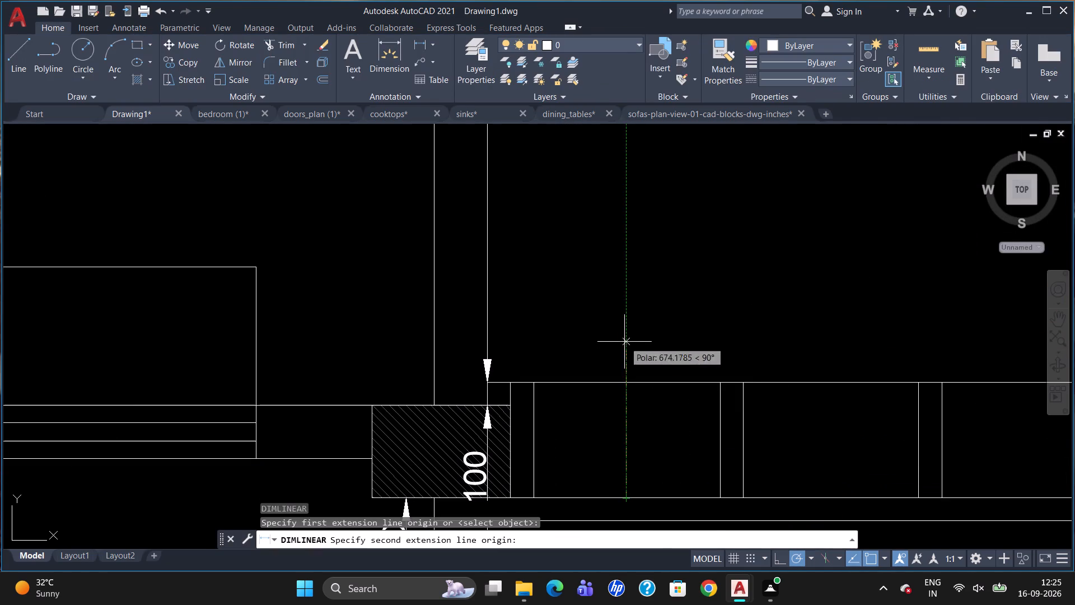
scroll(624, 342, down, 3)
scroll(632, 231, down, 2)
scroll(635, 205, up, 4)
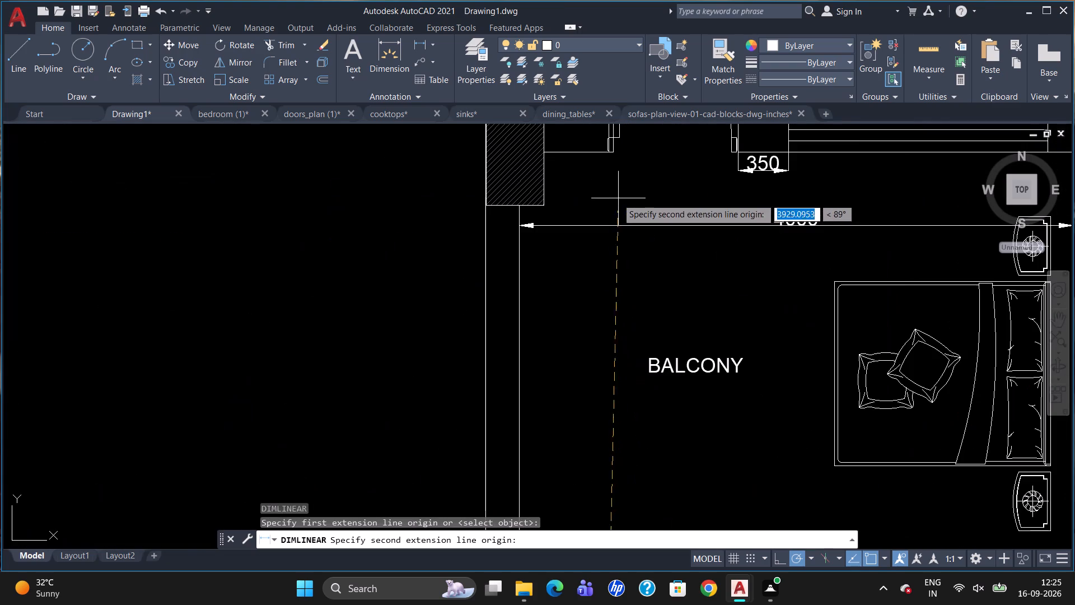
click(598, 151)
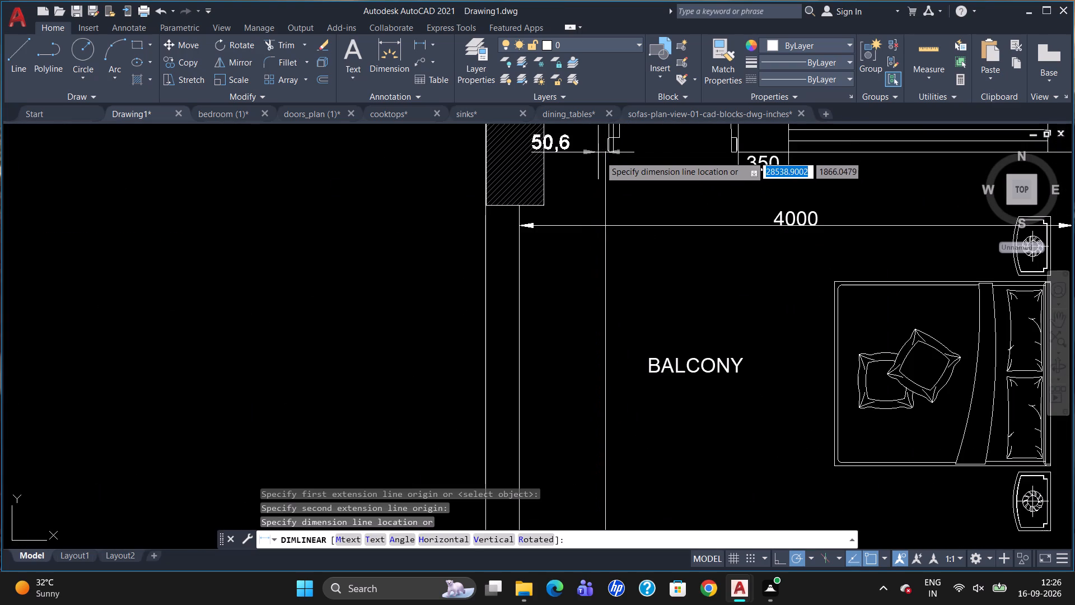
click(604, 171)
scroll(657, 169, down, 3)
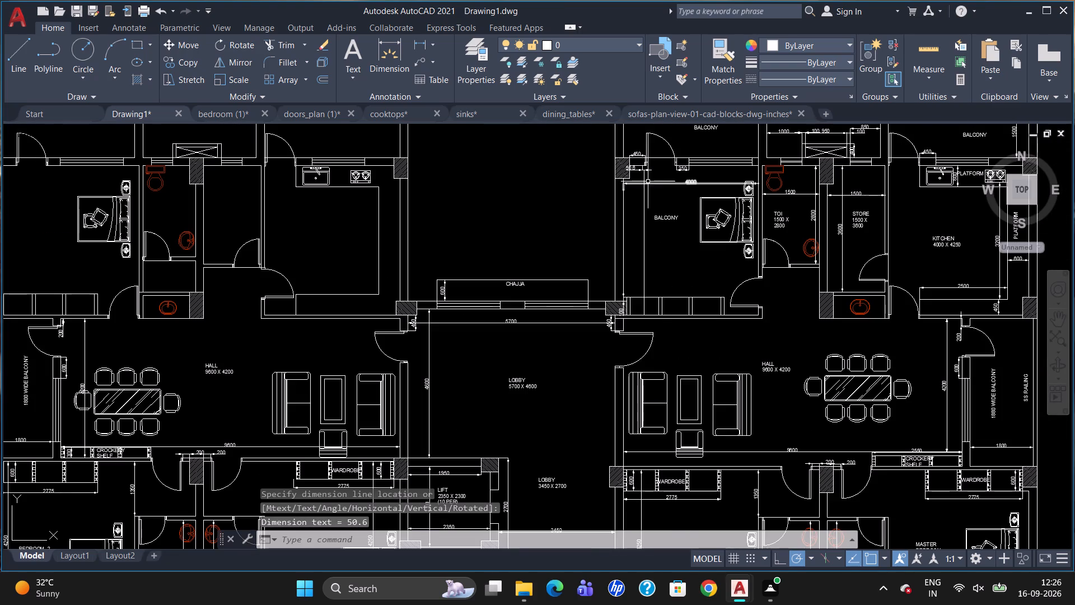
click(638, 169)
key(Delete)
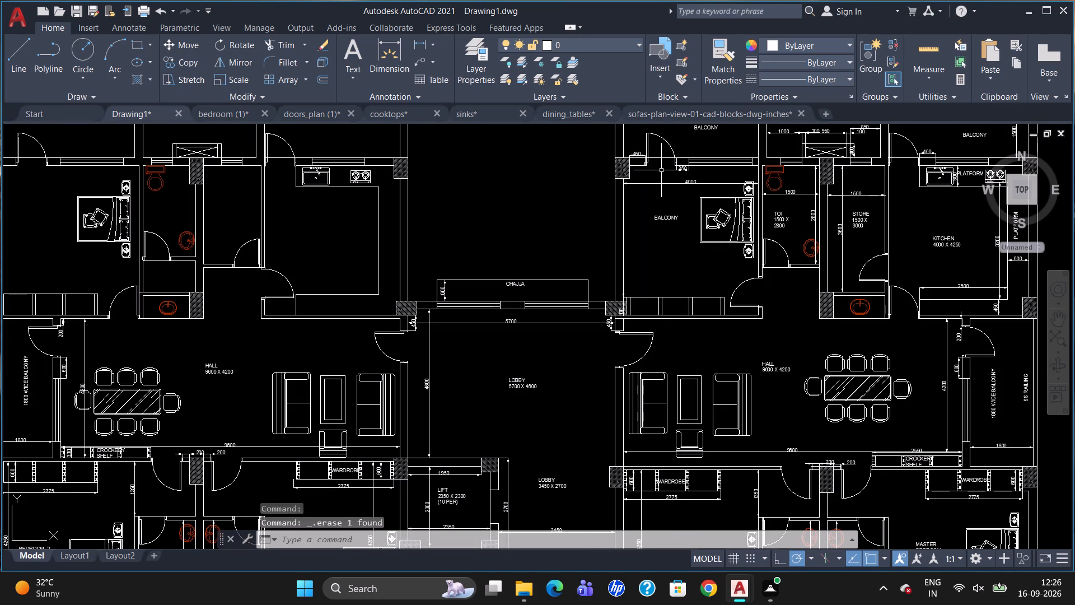
Dimension the bedroom's inner length vertically from the balcony wall beside the door to the wall behind the wardrobe.
text(DLI)
key(Return)
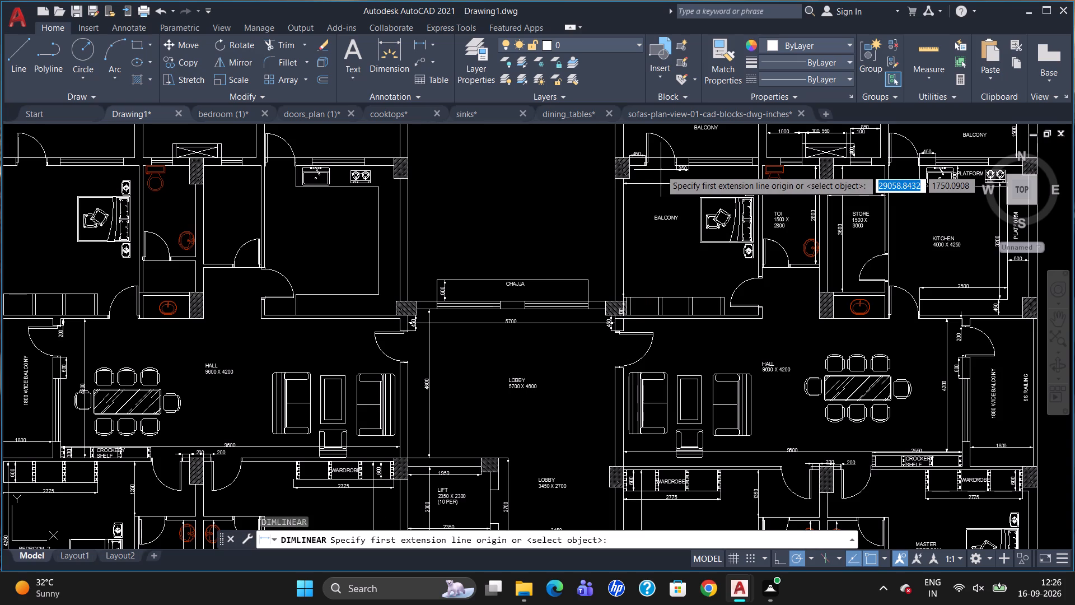
scroll(657, 157, up, 3)
scroll(615, 192, up, 4)
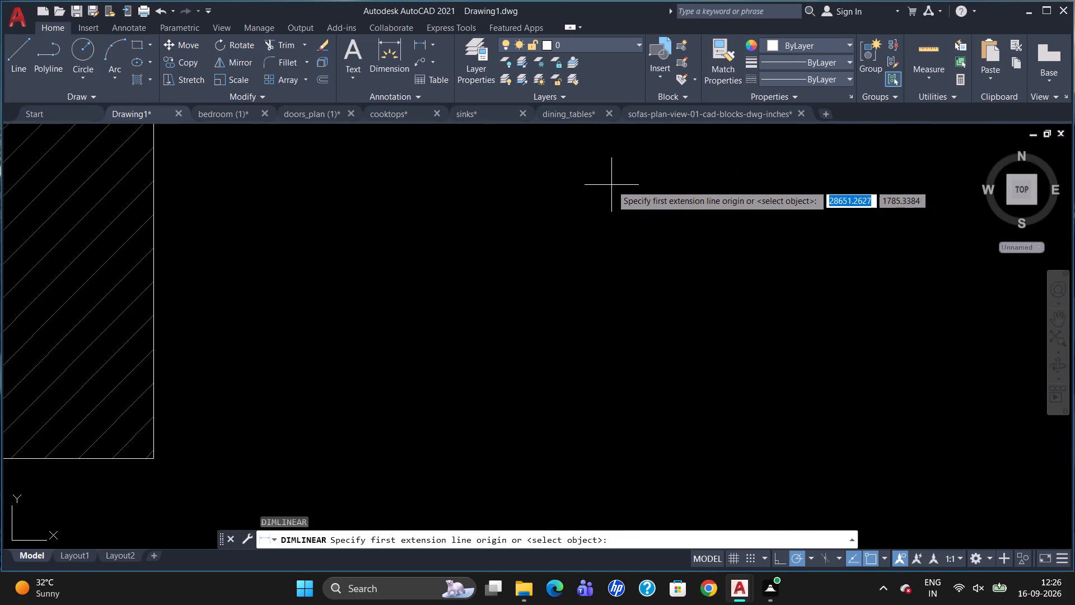
scroll(618, 235, down, 3)
scroll(603, 198, up, 4)
scroll(636, 255, up, 1)
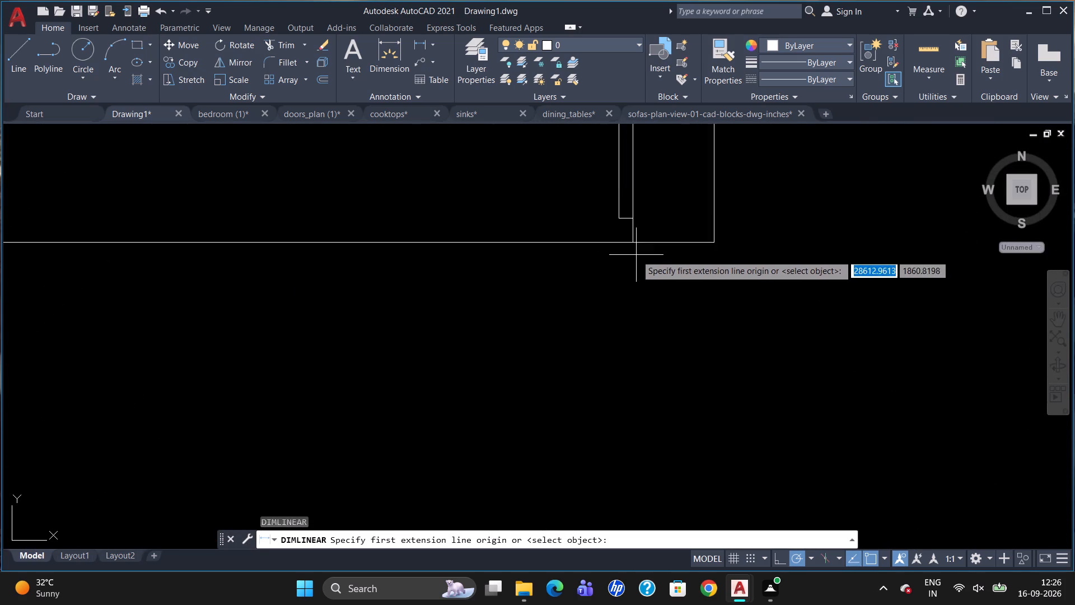
scroll(636, 255, up, 1)
drag(599, 238, 600, 246)
scroll(592, 295, down, 9)
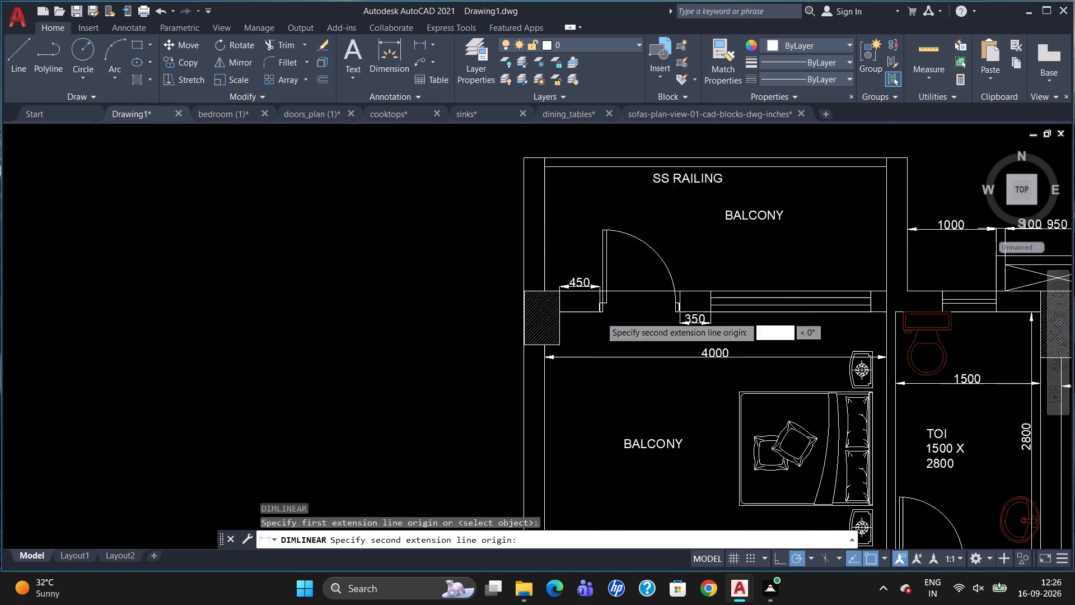
scroll(597, 389, down, 3)
scroll(599, 449, up, 5)
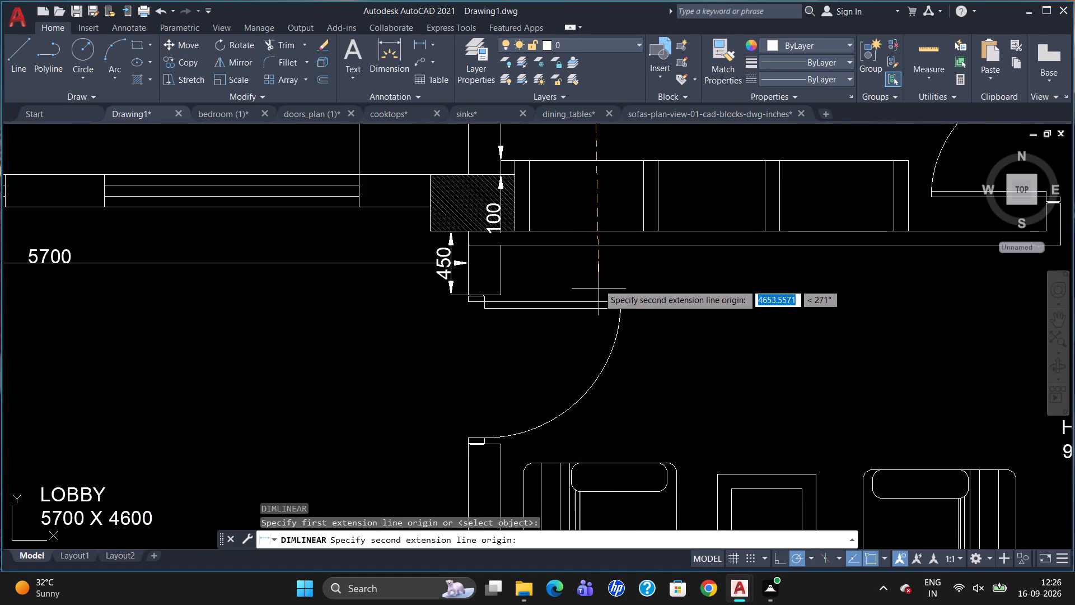
click(588, 226)
click(588, 226)
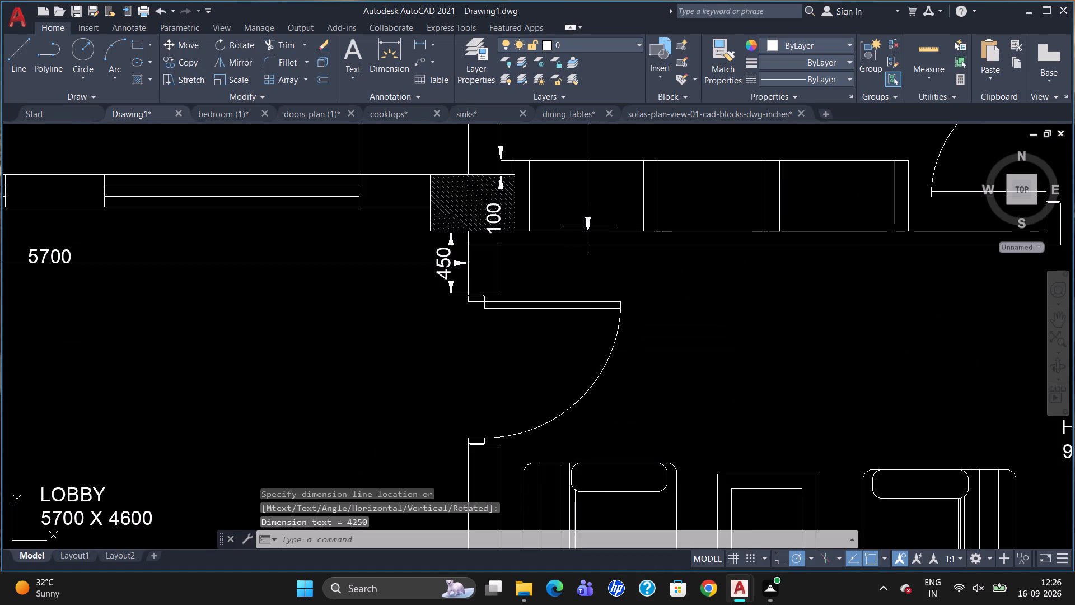
key(Escape)
Dimension the bedroom wardrobe's overall length horizontally from end to end, placing the dimension just above the wardrobe.
scroll(621, 354, down, 4)
scroll(637, 314, up, 3)
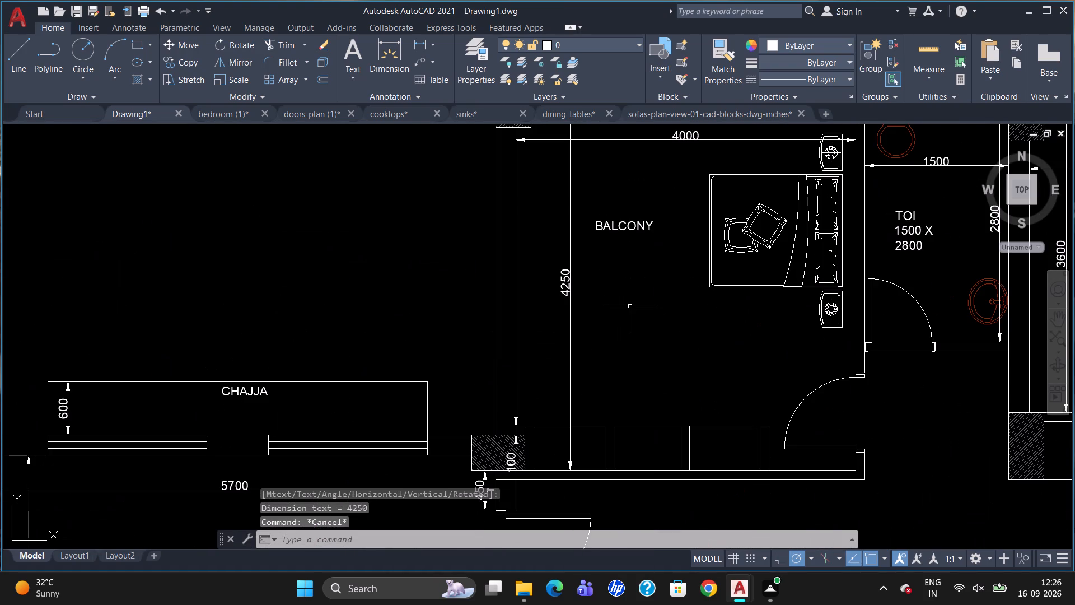
scroll(644, 217, down, 1)
scroll(667, 421, up, 1)
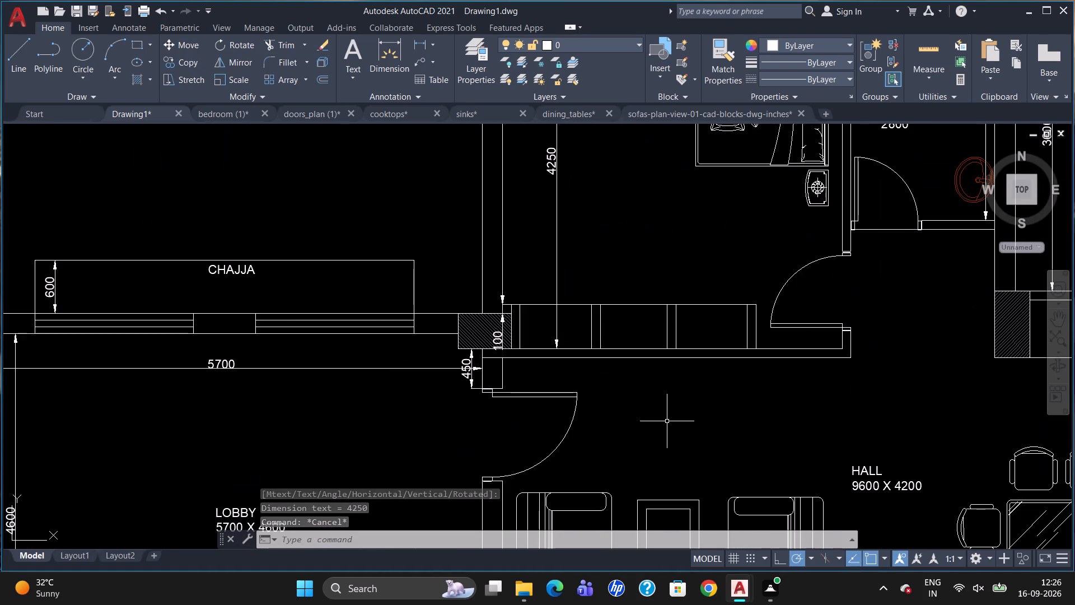
text(DLI)
key(Return)
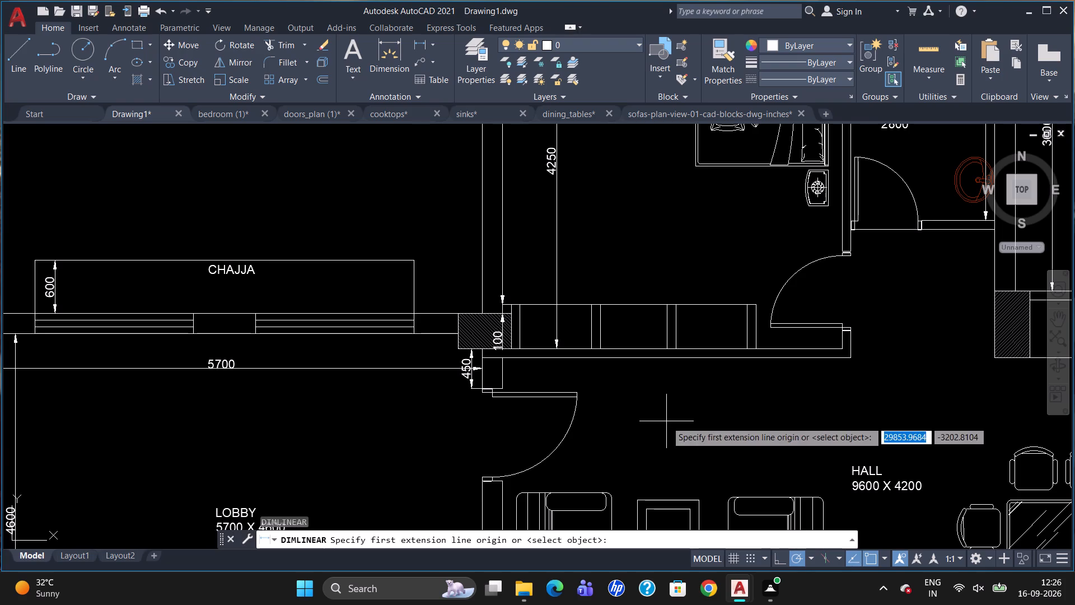
scroll(516, 293, up, 3)
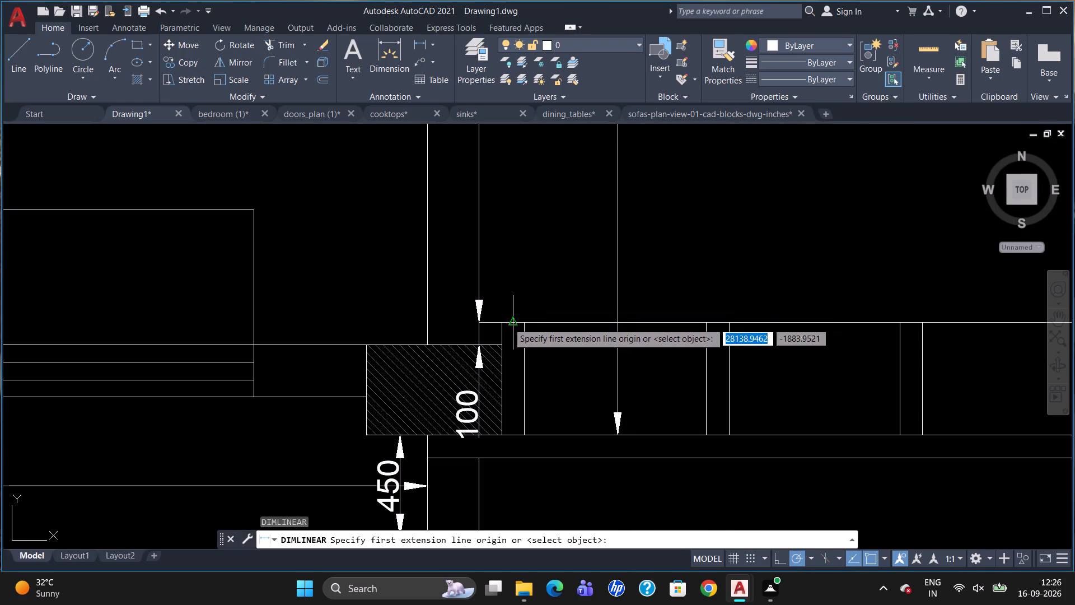
click(497, 328)
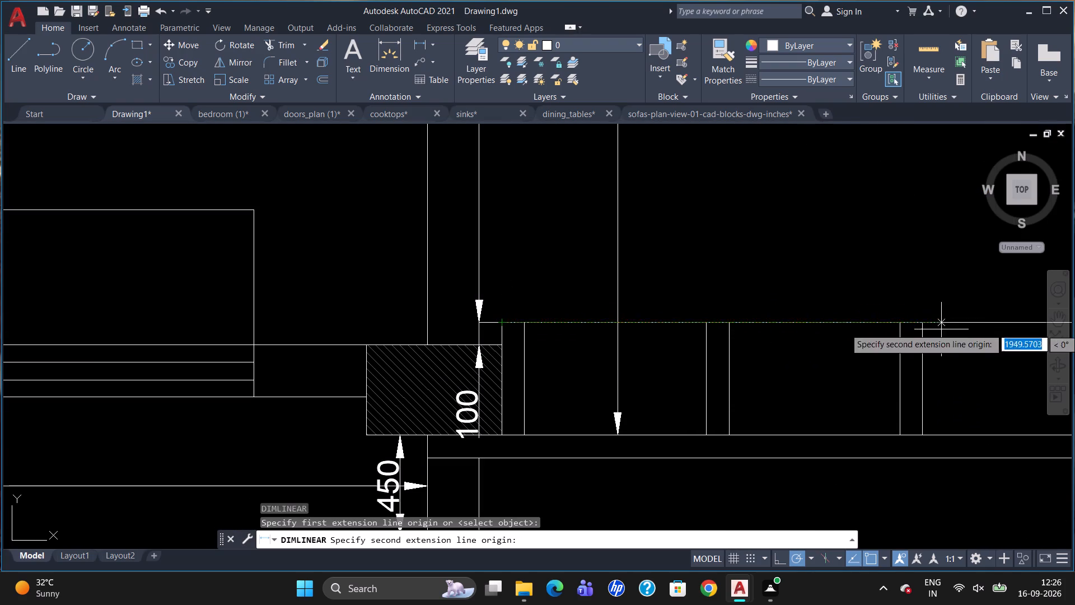
scroll(791, 333, down, 3)
scroll(927, 325, up, 3)
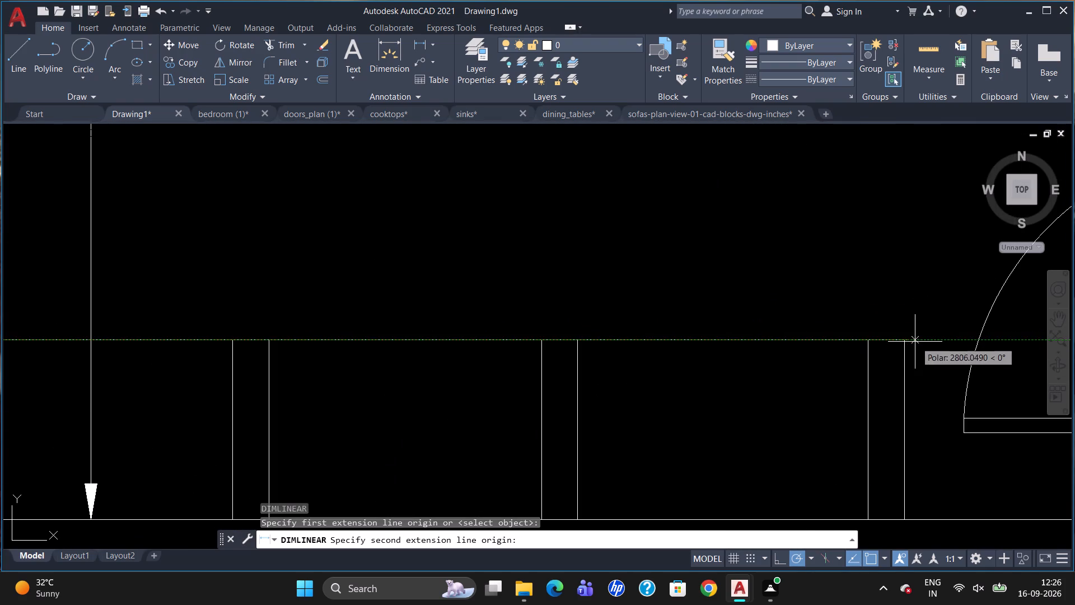
click(903, 341)
click(904, 289)
scroll(802, 226, down, 2)
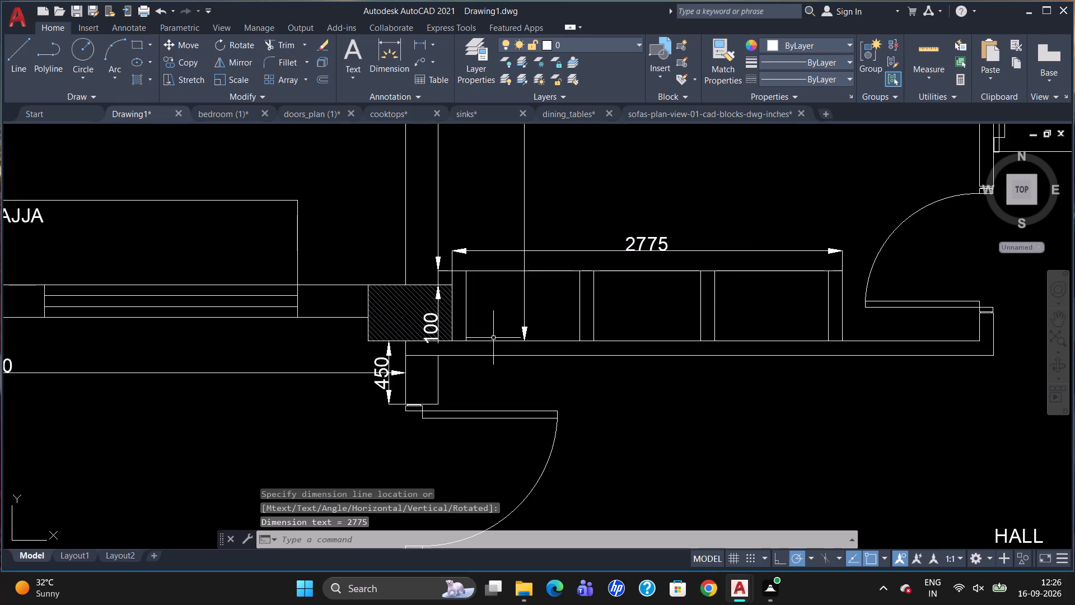
Dimension the wardrobe's depth vertically from its front edge to the wall, placing the dimension inside the first compartment.
key(space)
click(470, 273)
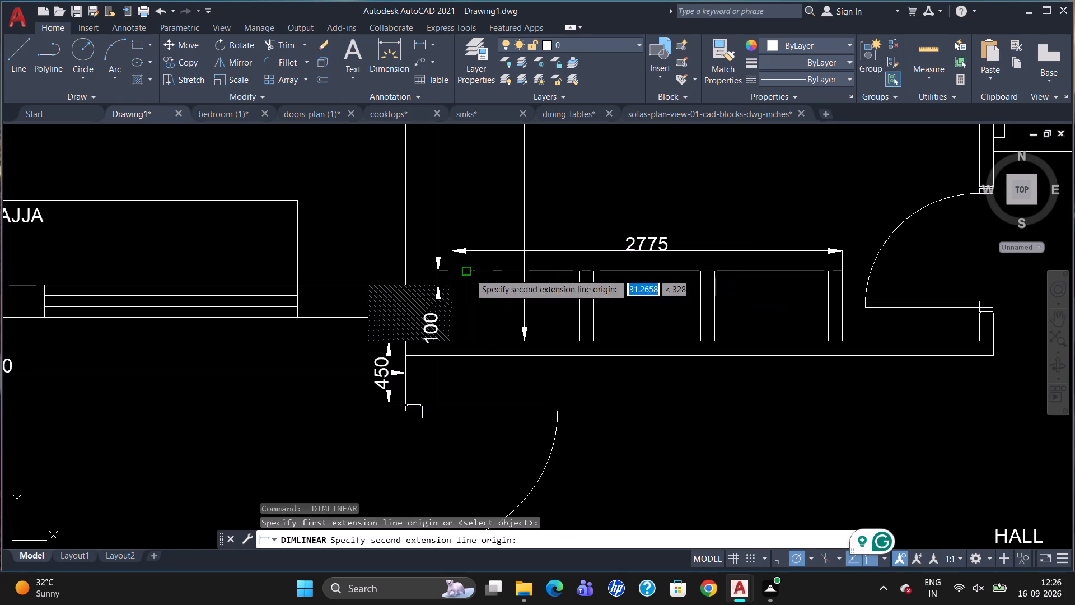
click(467, 342)
click(486, 337)
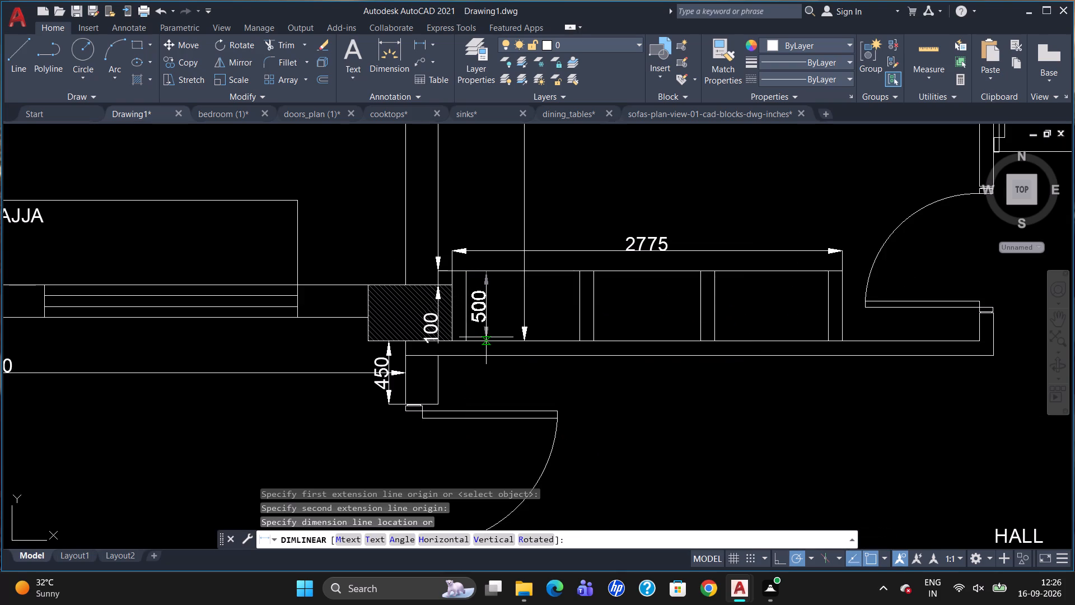
Replace the text of the wardrobe's depth dimension with 600.
double_click(483, 315)
key(Delete)
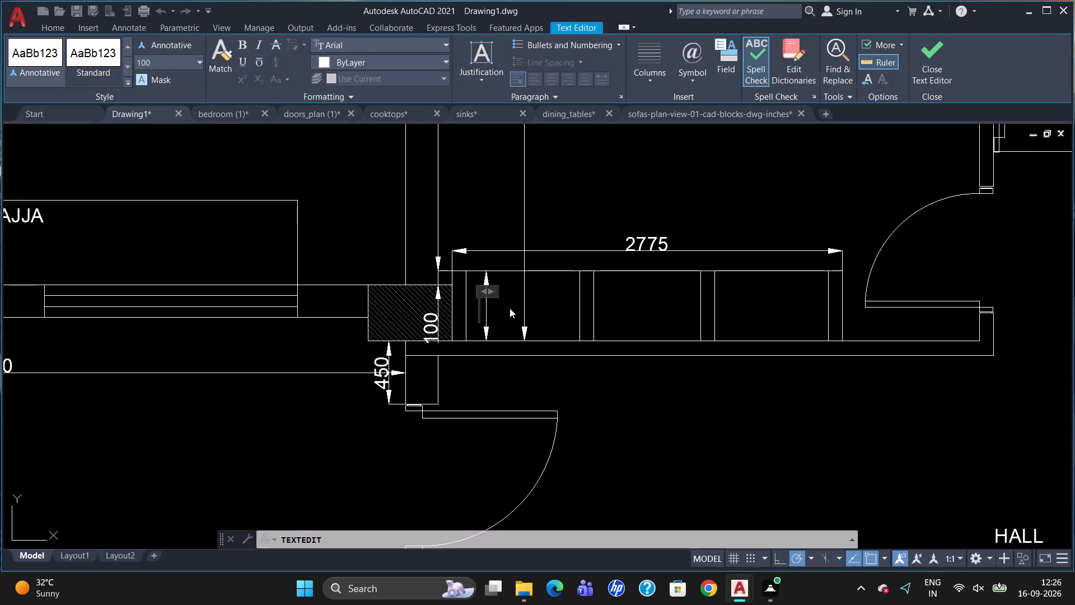
text(600)
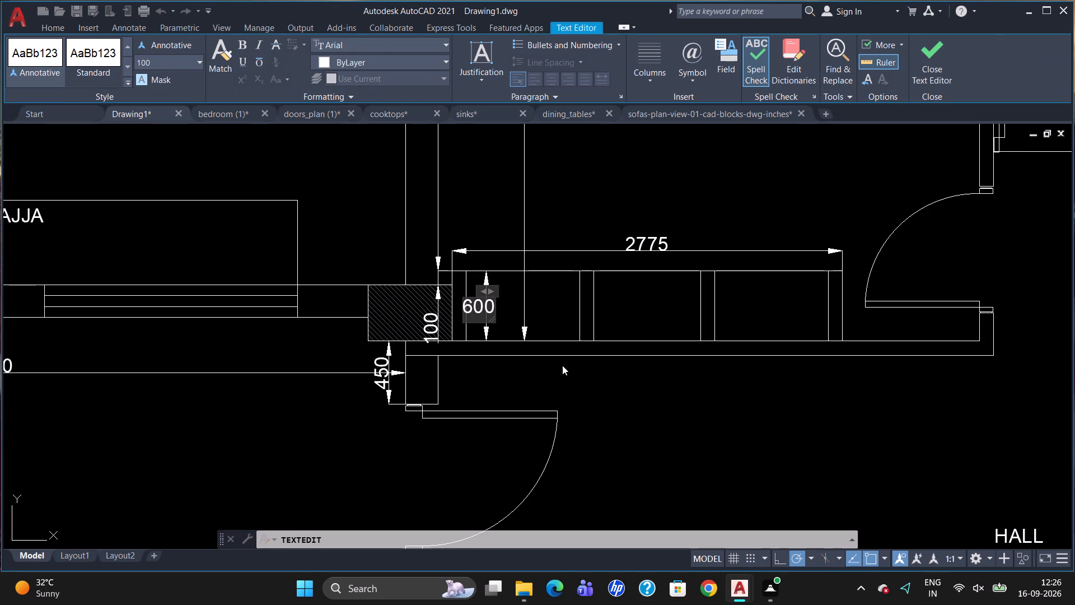
click(562, 365)
key(Escape)
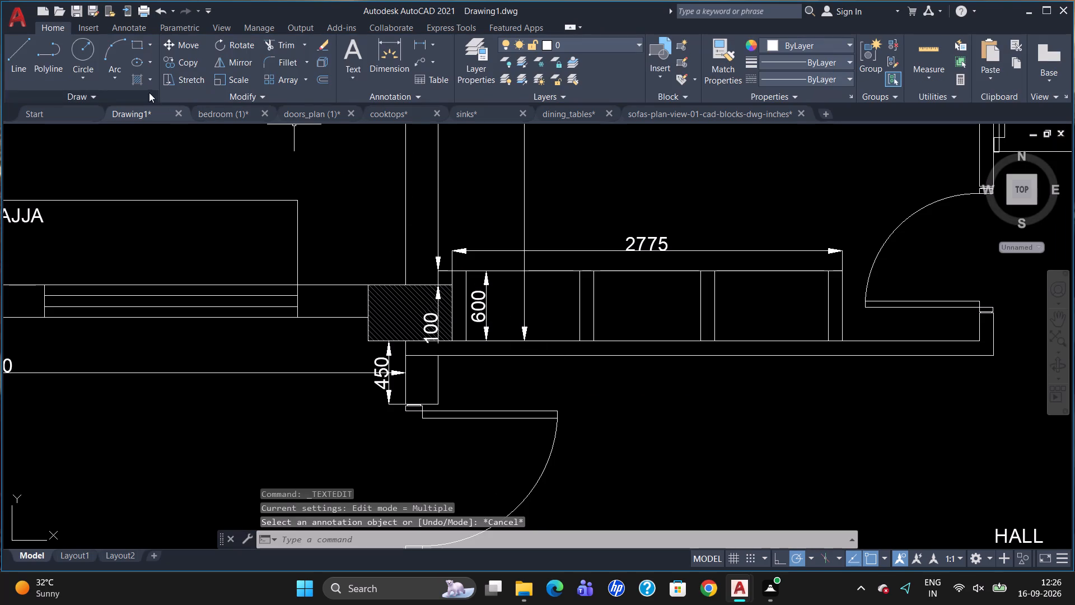
Hatch the wardrobe's four vertical partitions with the BRSTONE pattern.
click(148, 80)
click(165, 103)
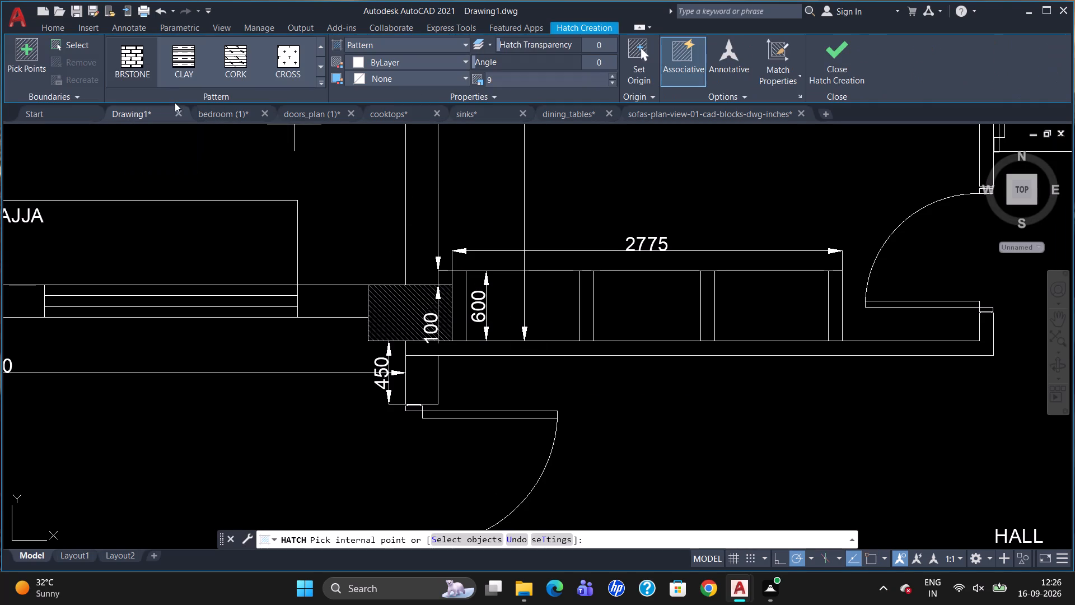
click(138, 59)
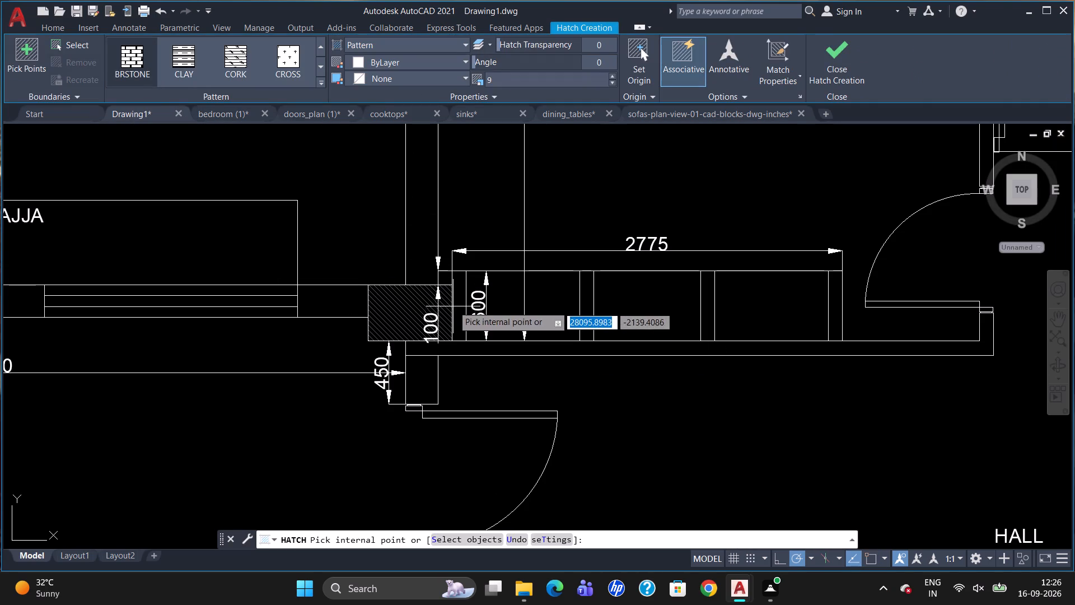
click(457, 303)
click(587, 305)
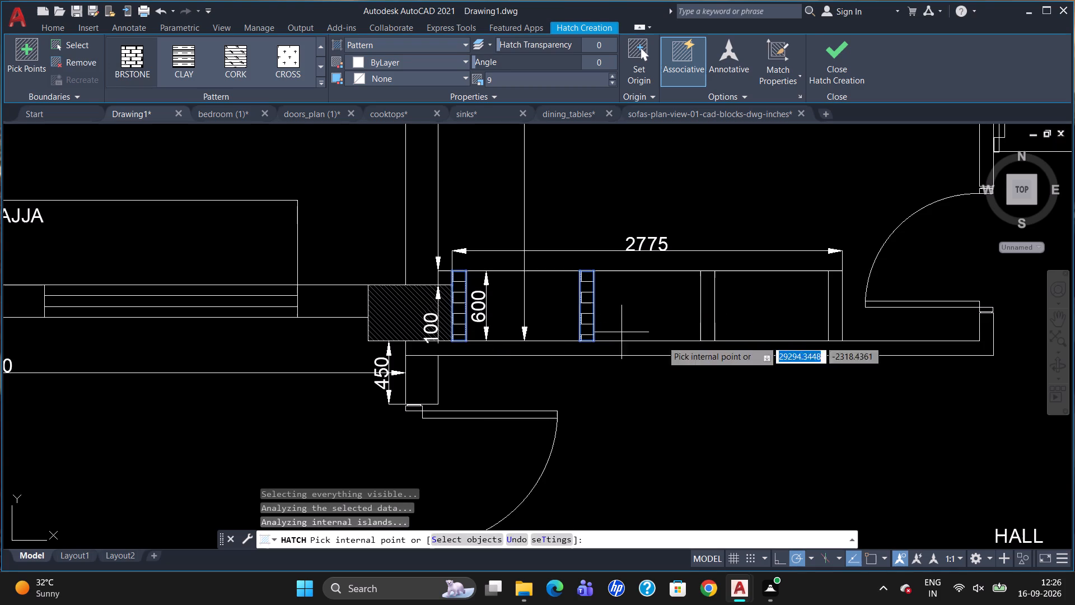
click(713, 301)
click(836, 297)
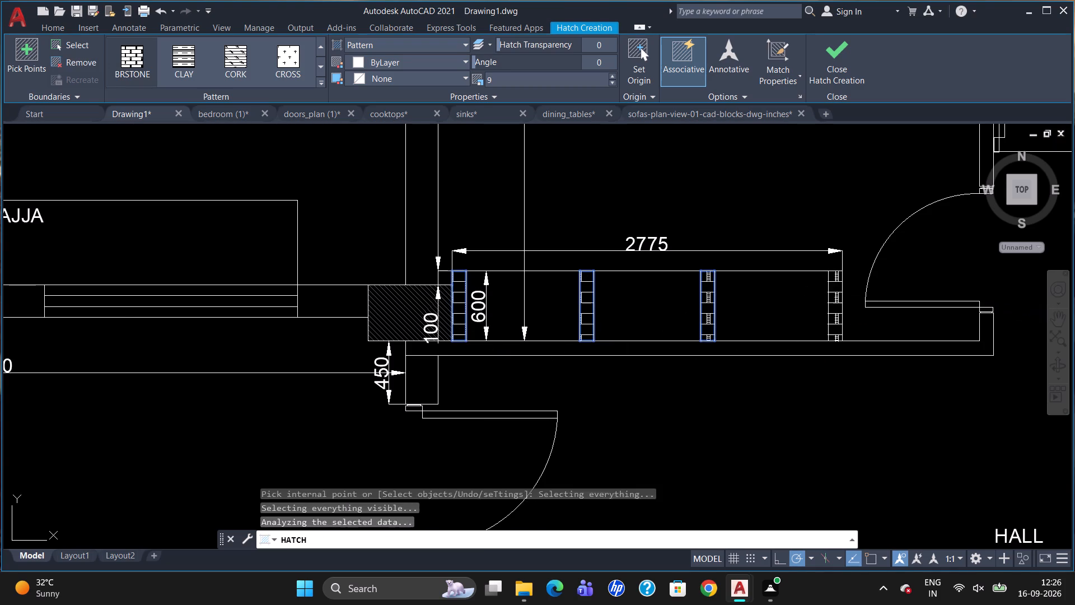
key(Escape)
Copy the WARDROBE label from the bedroom below the hall into the middle compartment of the newly hatched wardrobe.
scroll(619, 292, down, 2)
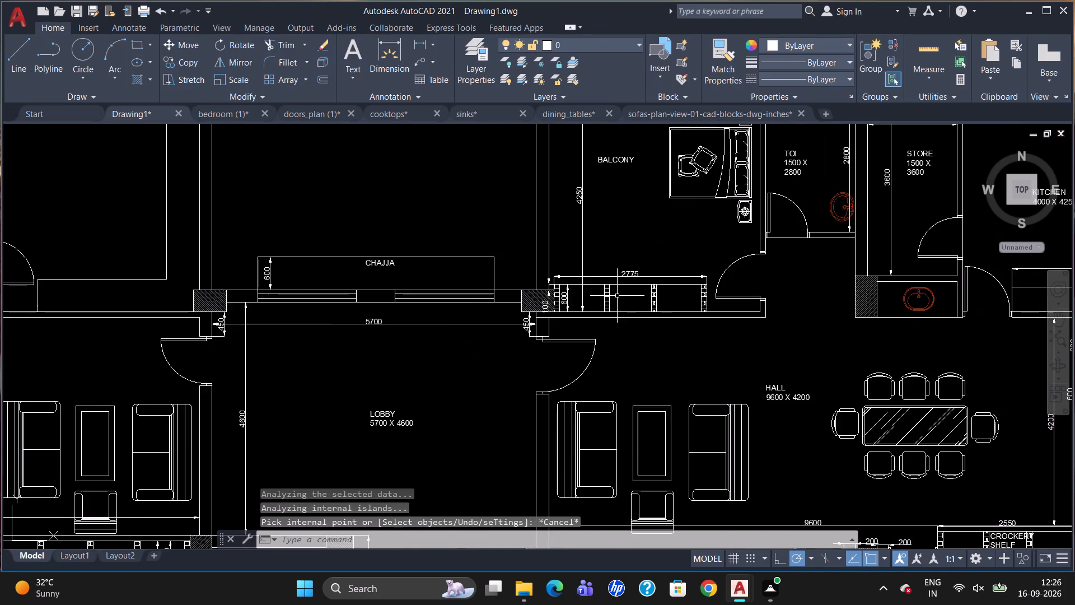
scroll(613, 304, down, 1)
click(623, 472)
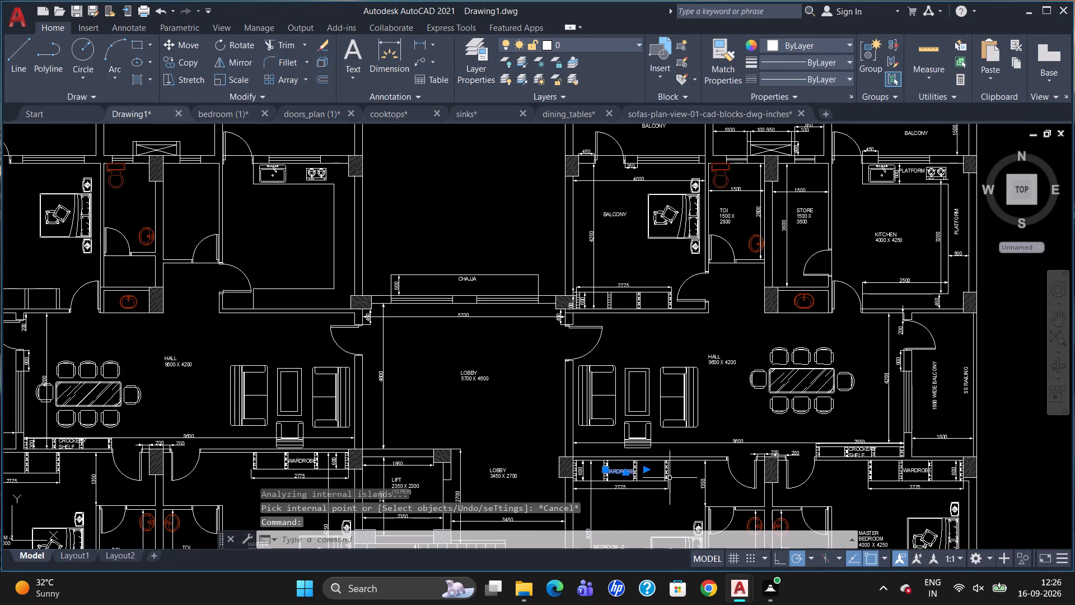
text(CO)
key(Return)
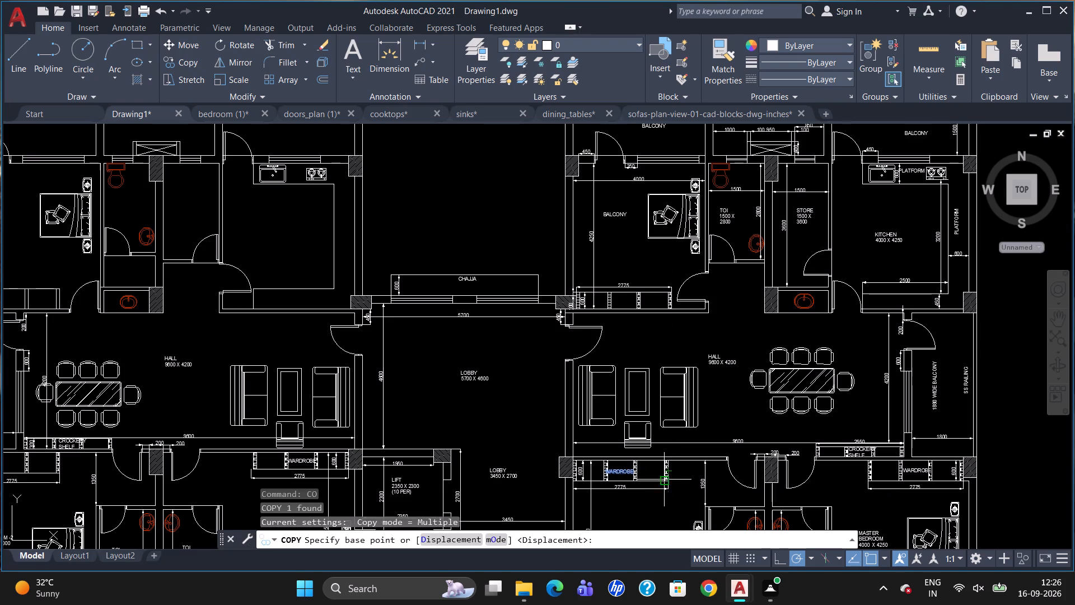
click(627, 472)
scroll(633, 283, up, 3)
click(651, 345)
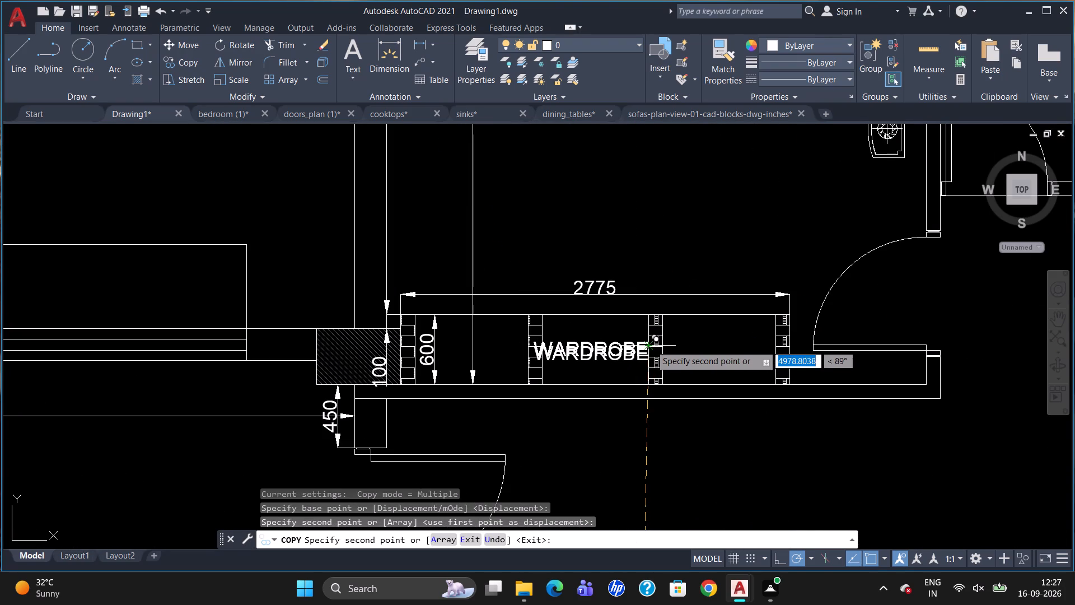
key(Escape)
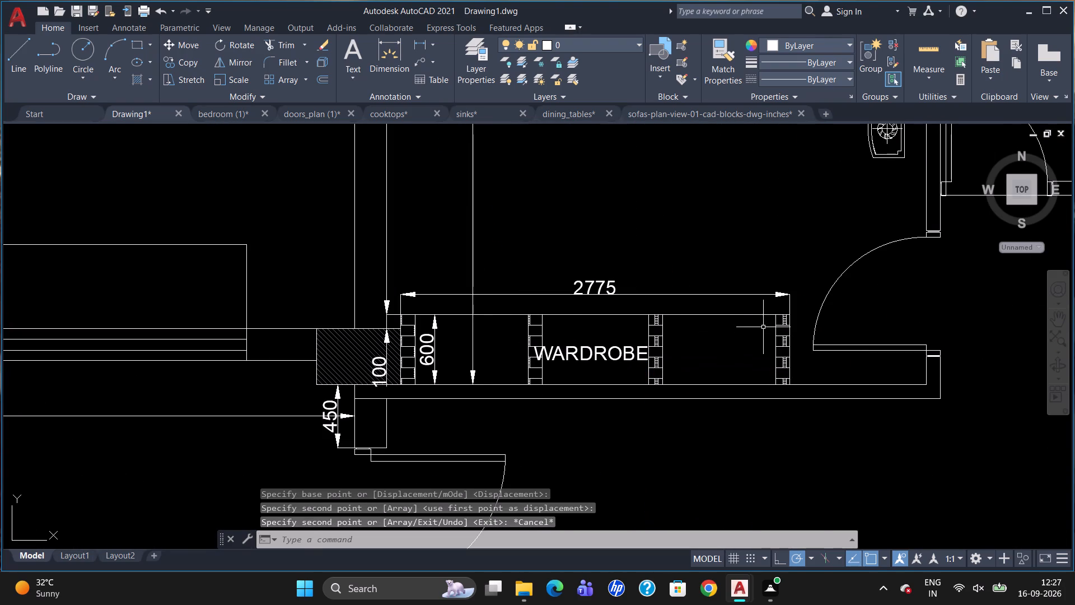
Replace the misnamed BALCONY label inside the bedroom with BEDROOM -3 and the size 4000 X 4250 on a second line.
scroll(762, 344, down, 2)
click(681, 212)
click(681, 212)
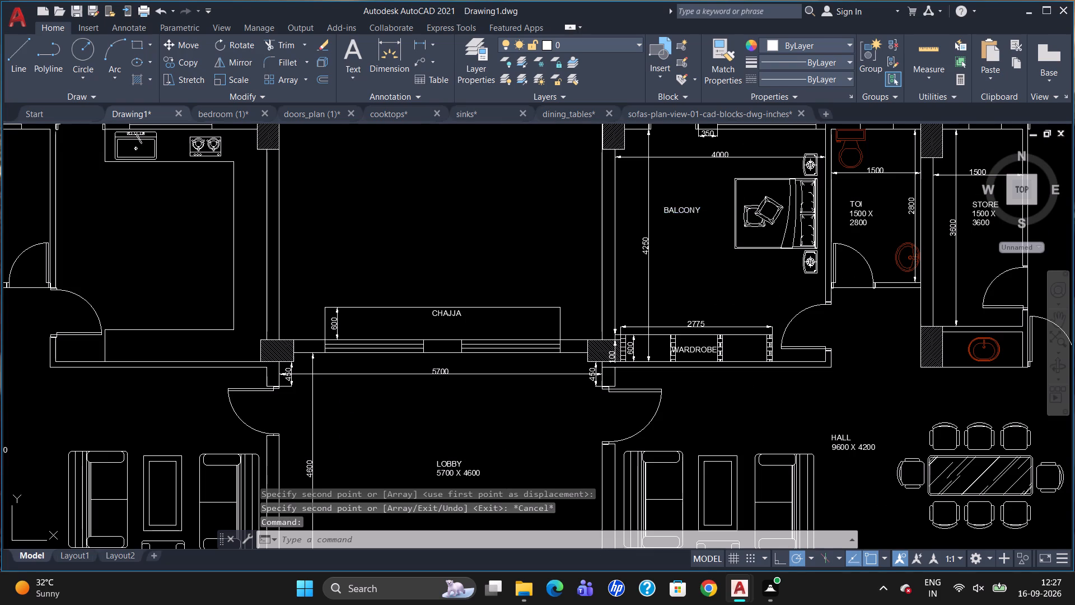
drag(707, 211, 654, 219)
key(BackSpace)
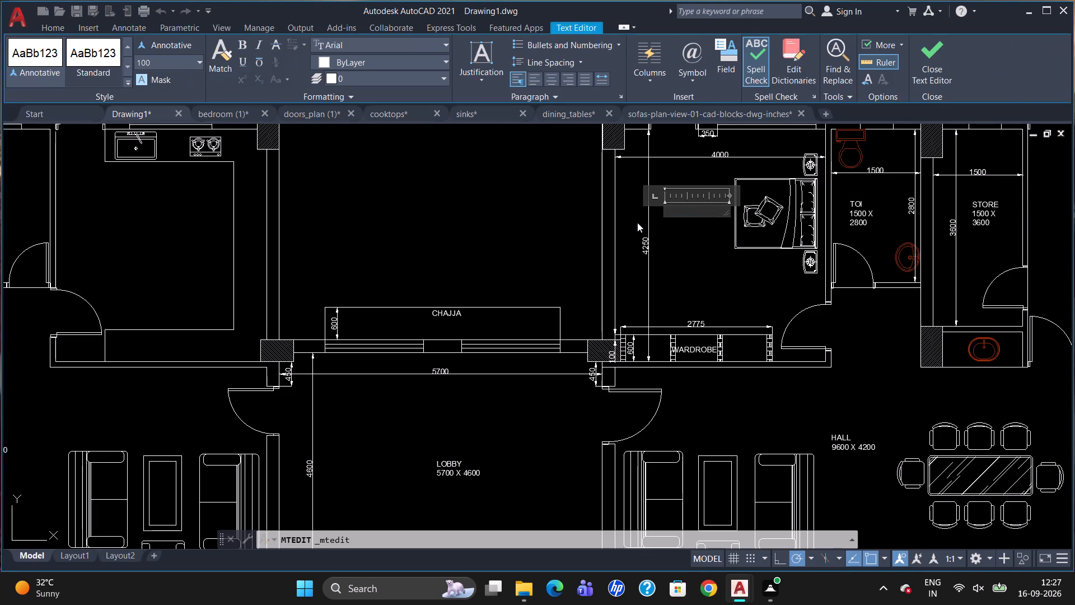
text(BEDROOM -3)
key(Return)
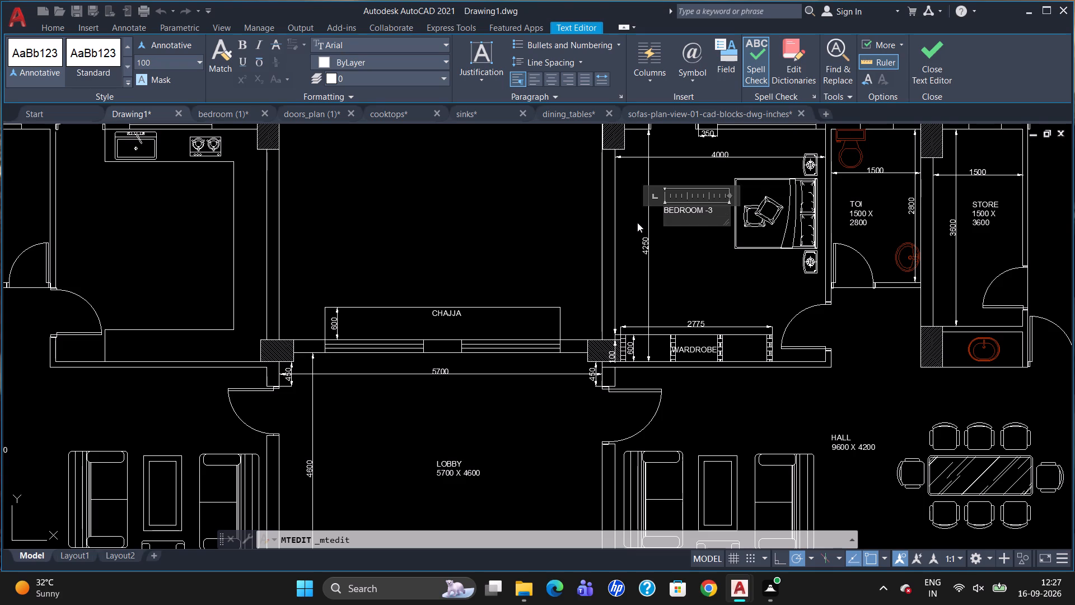
text(400)
key(space)
key(BackSpace)
text(0 X)
key(space)
text(4250)
click(737, 260)
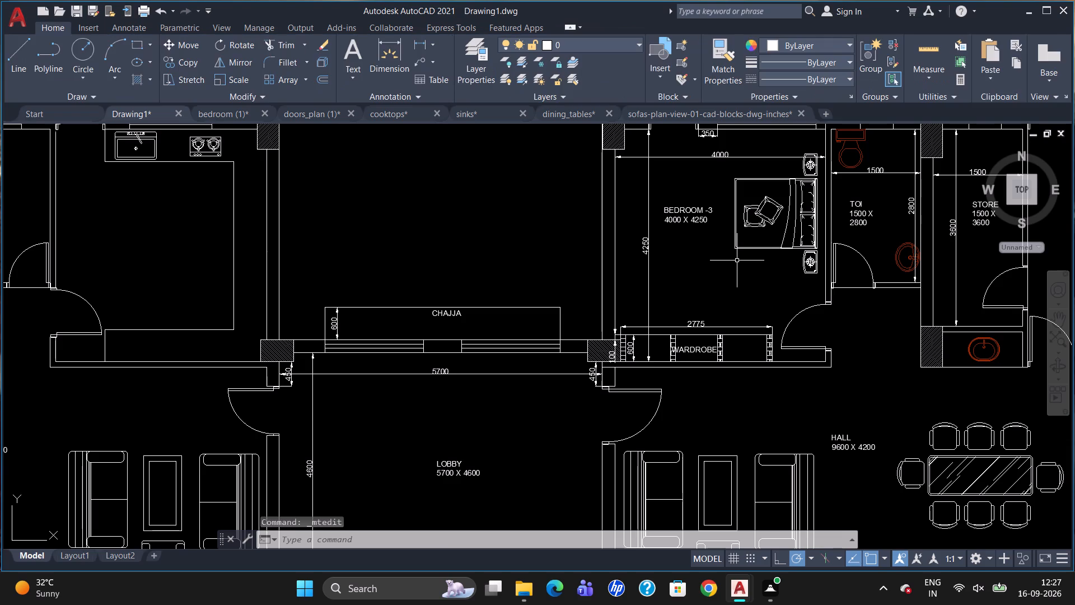
Dimension the depth of the kitchen platform beside the hall wall in the opposite, still unlabelled flat, placing the dimension inside the platform.
scroll(744, 290, down, 1)
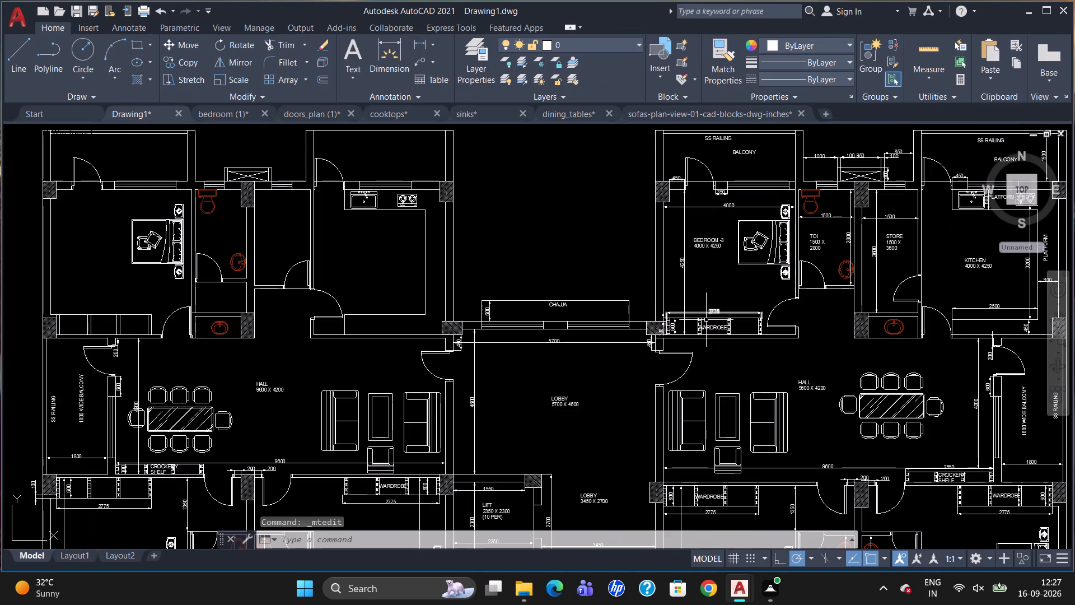
scroll(853, 299, down, 1)
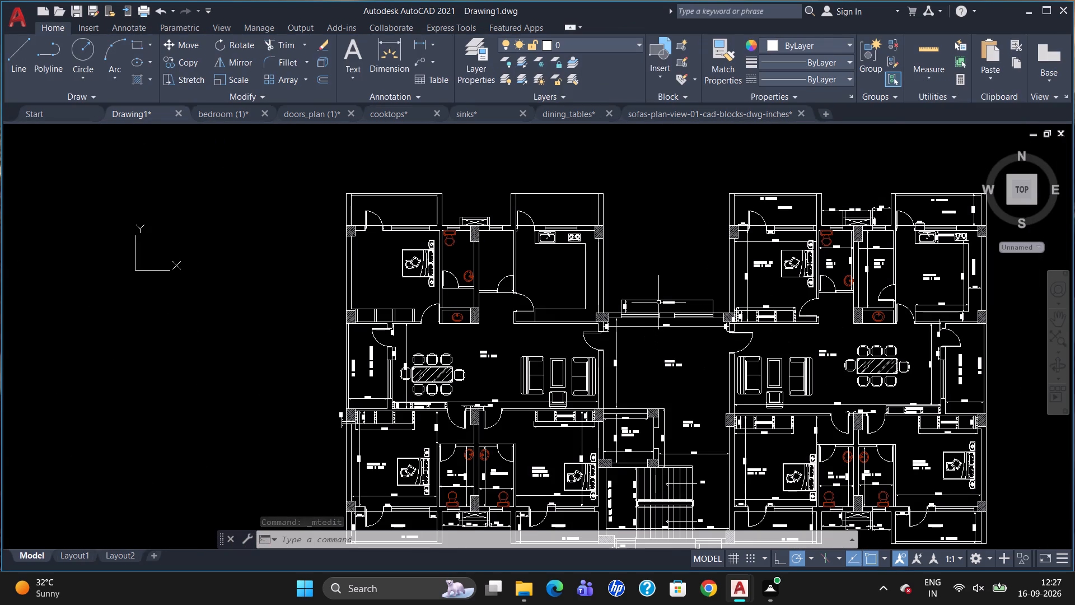
scroll(788, 276, down, 1)
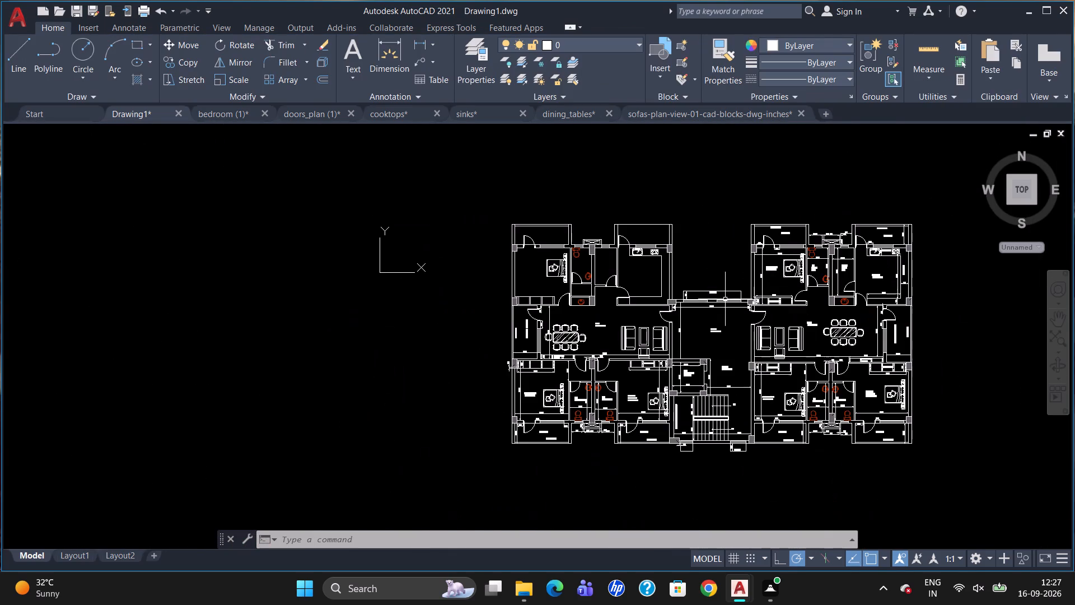
scroll(662, 287, up, 1)
scroll(627, 322, up, 1)
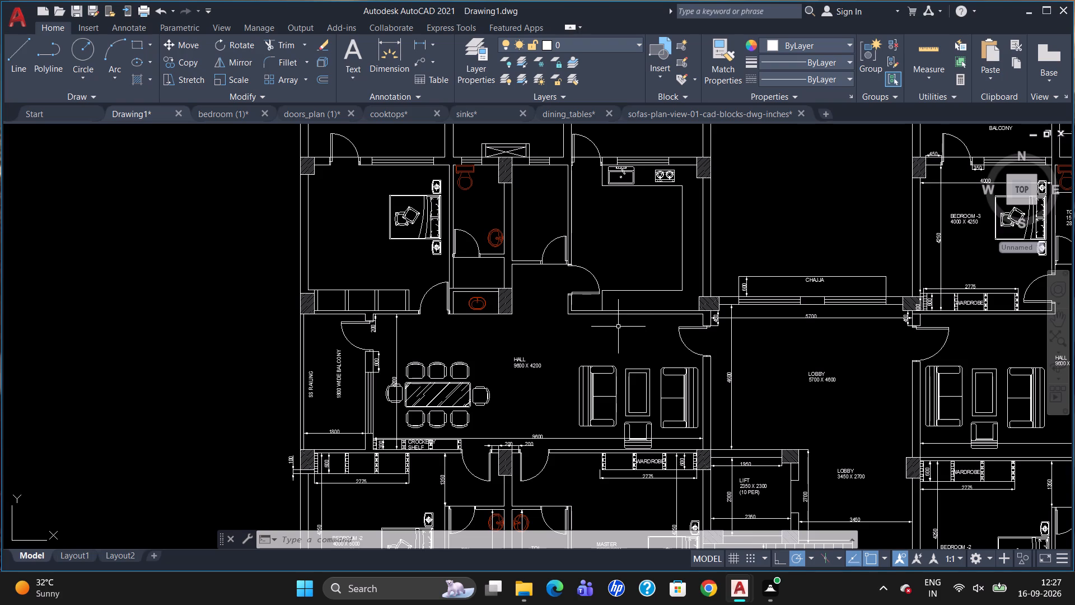
key(Escape)
text(DLI)
key(Return)
scroll(628, 301, up, 2)
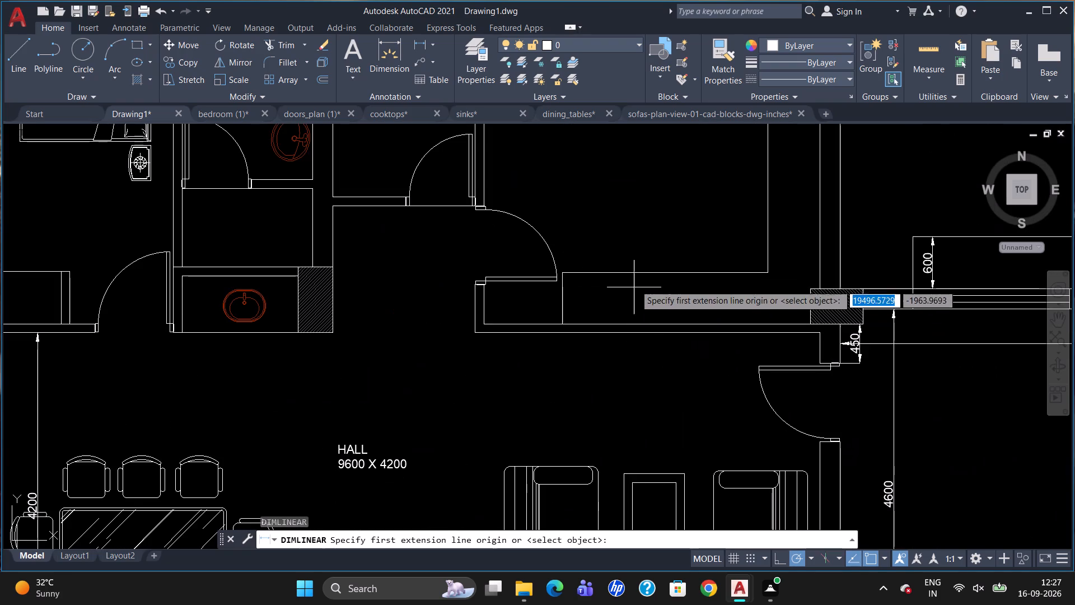
click(638, 275)
click(637, 323)
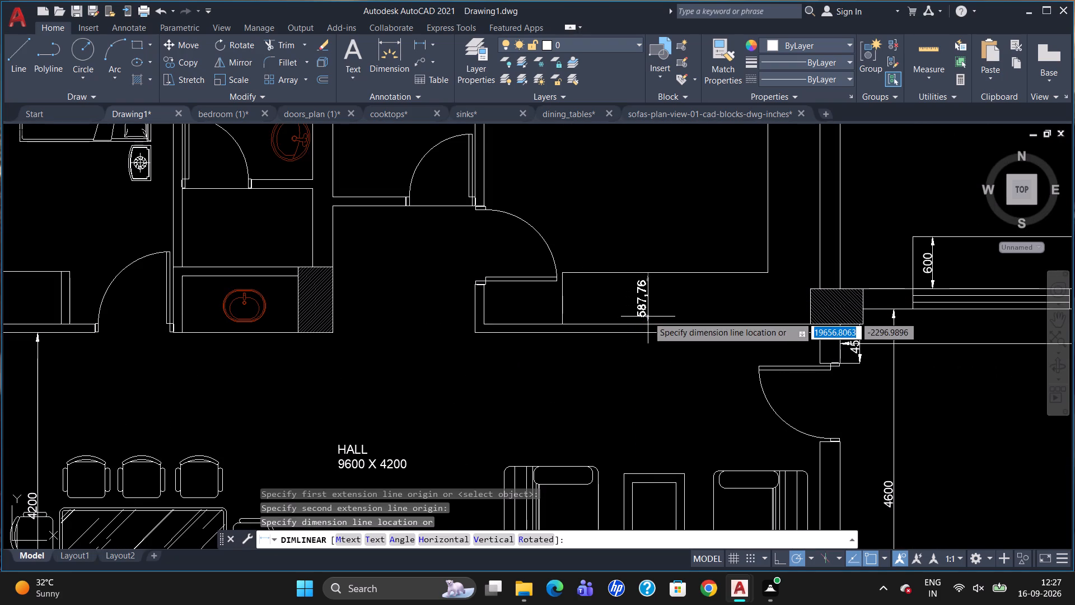
click(648, 317)
Override the text of the kitchen platform's depth dimension beside the hall wall with 450.
double_click(641, 304)
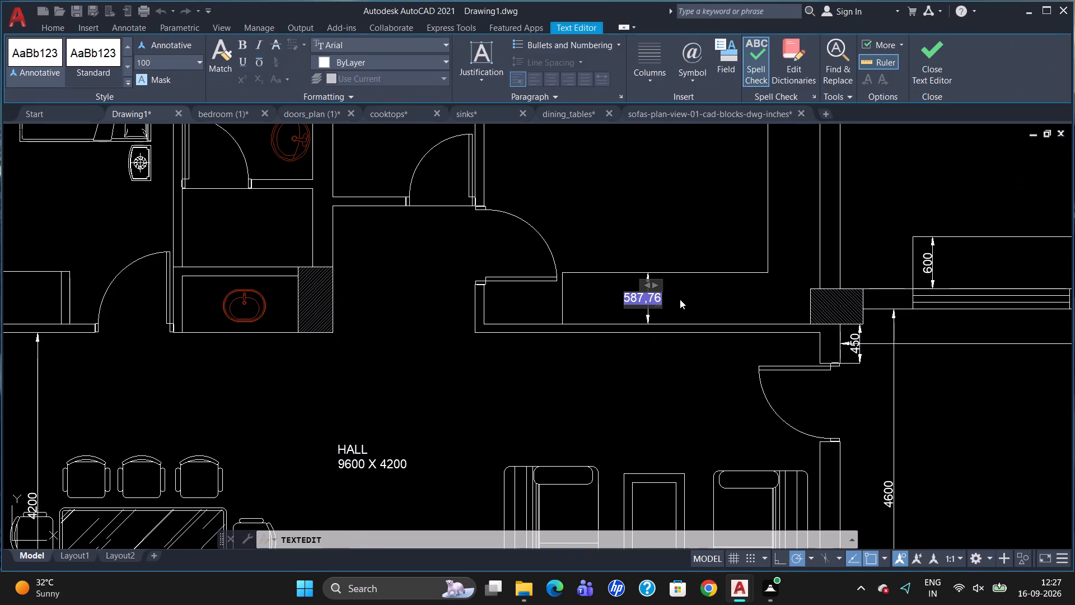
key(Delete)
key(6)
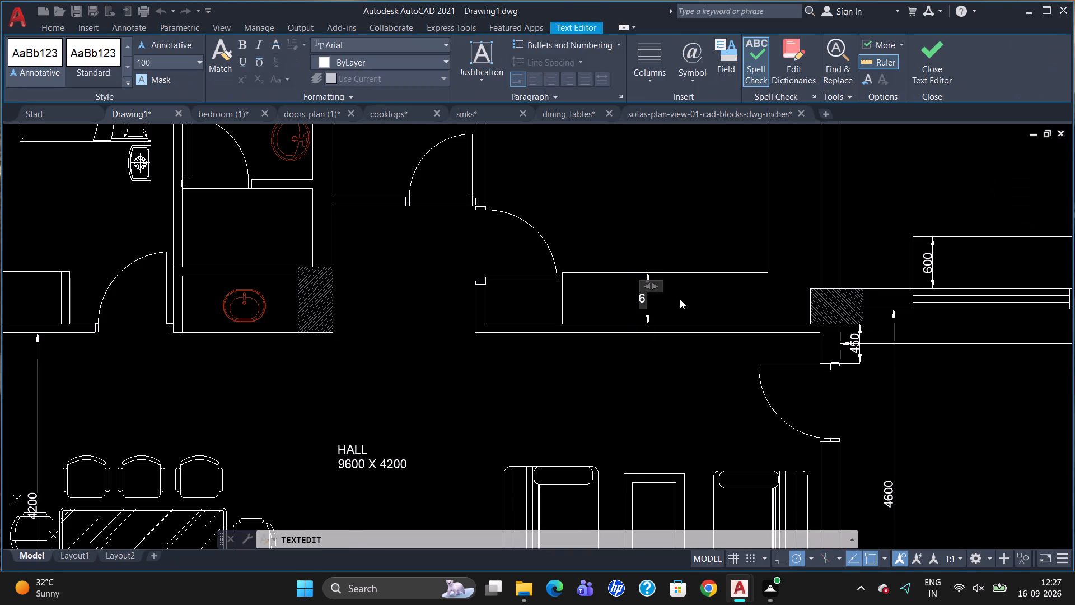
key(BackSpace)
text(450)
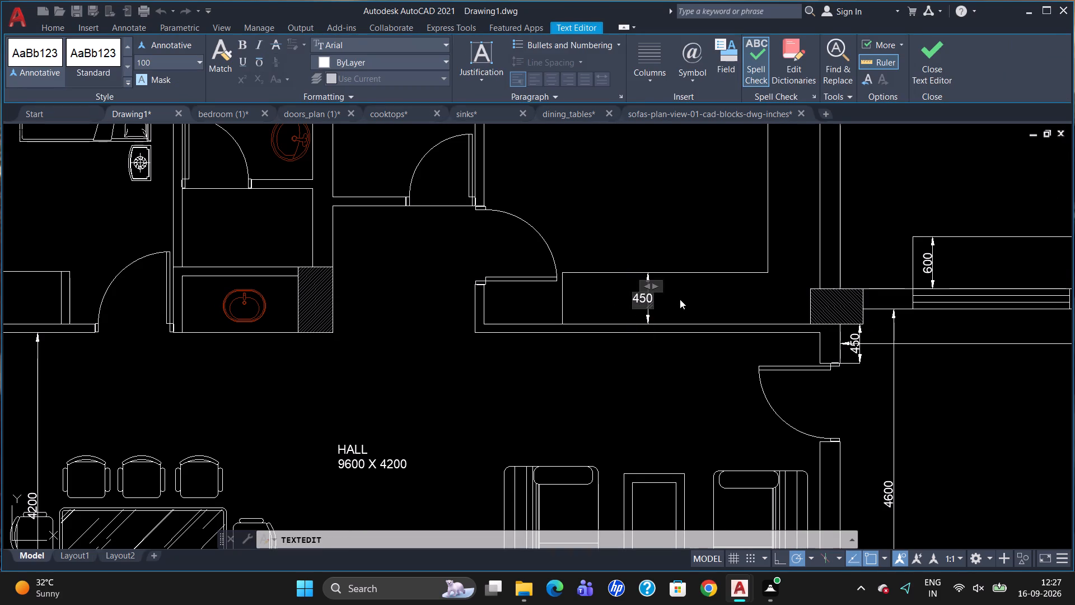
click(681, 298)
key(Escape)
Add a linear dimension for the width of the kitchen platform along the side wall nearest the chajja, placed across the platform.
scroll(618, 360, down, 2)
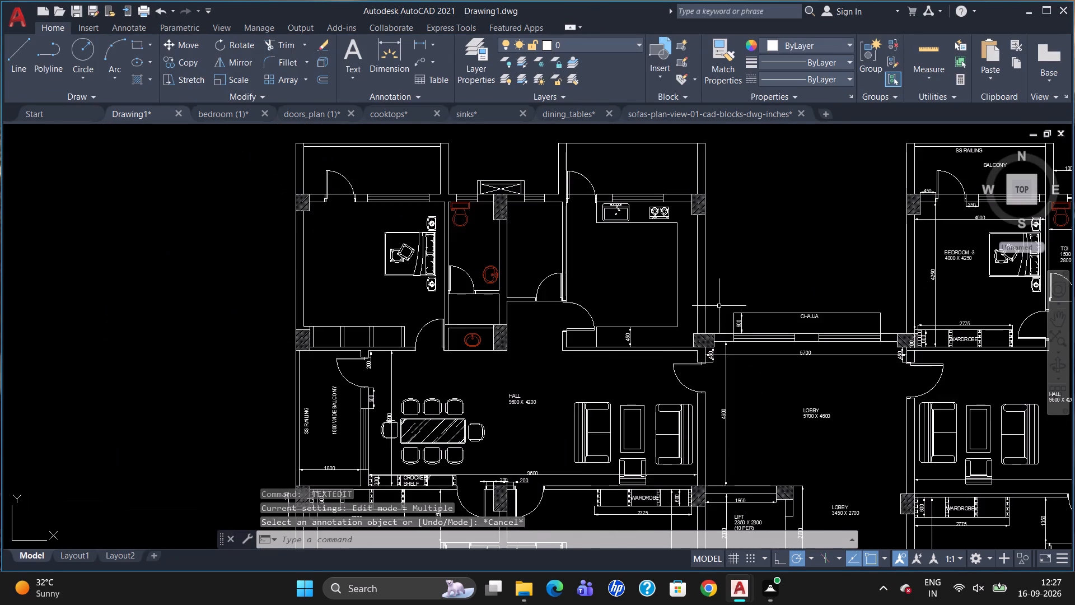
scroll(714, 300, up, 1)
text(DLI)
key(Return)
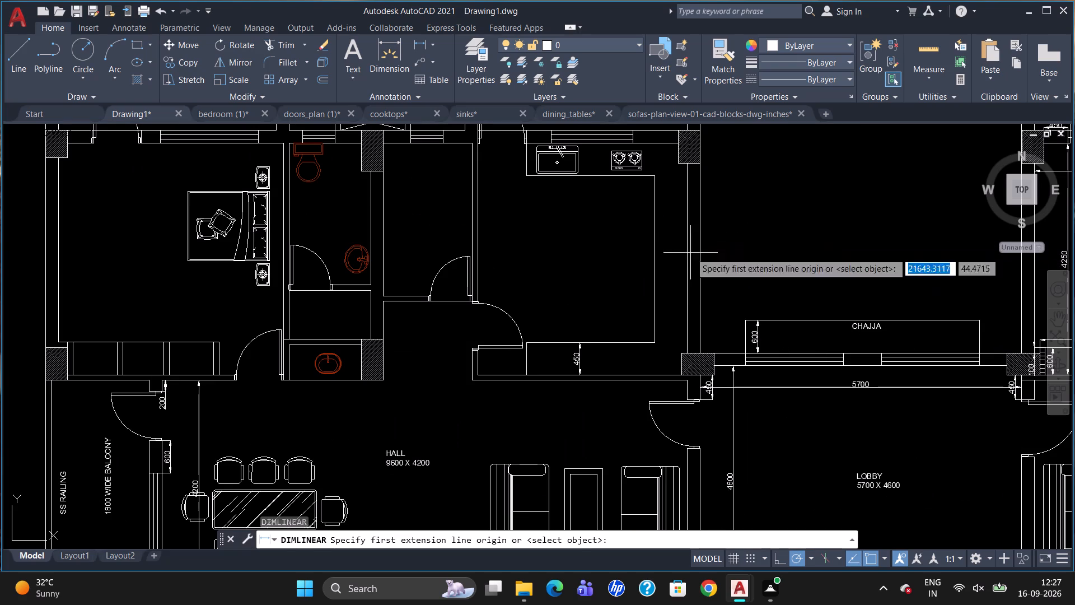
click(655, 320)
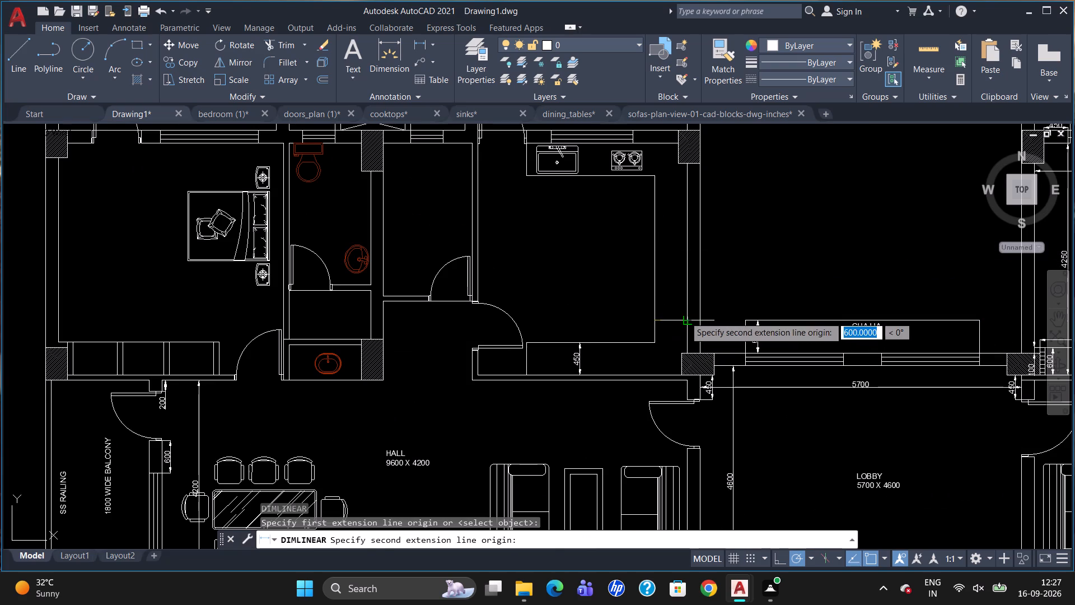
click(685, 317)
click(686, 317)
click(653, 315)
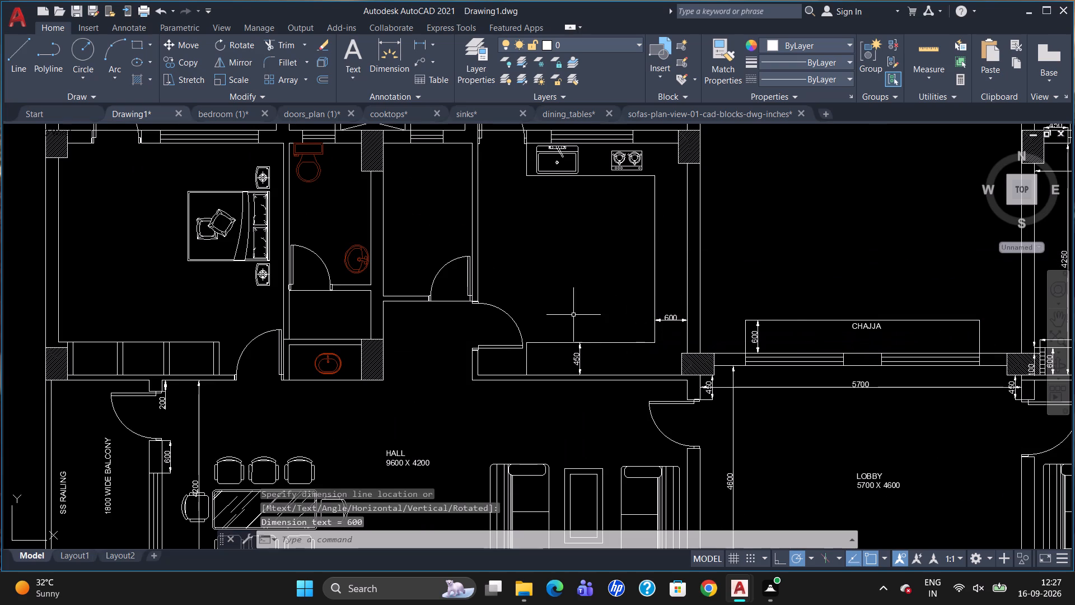
Add a linear dimension for the depth of the kitchen platform holding the sink, placed between the platform's end and the sink.
key(space)
scroll(569, 120, up, 1)
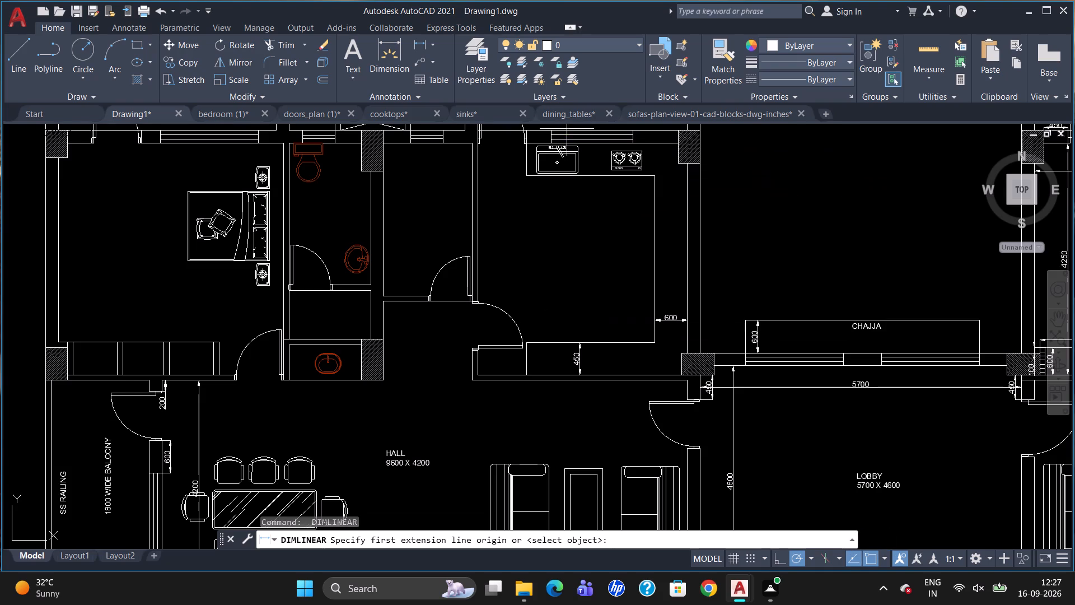
scroll(569, 129, up, 2)
click(464, 152)
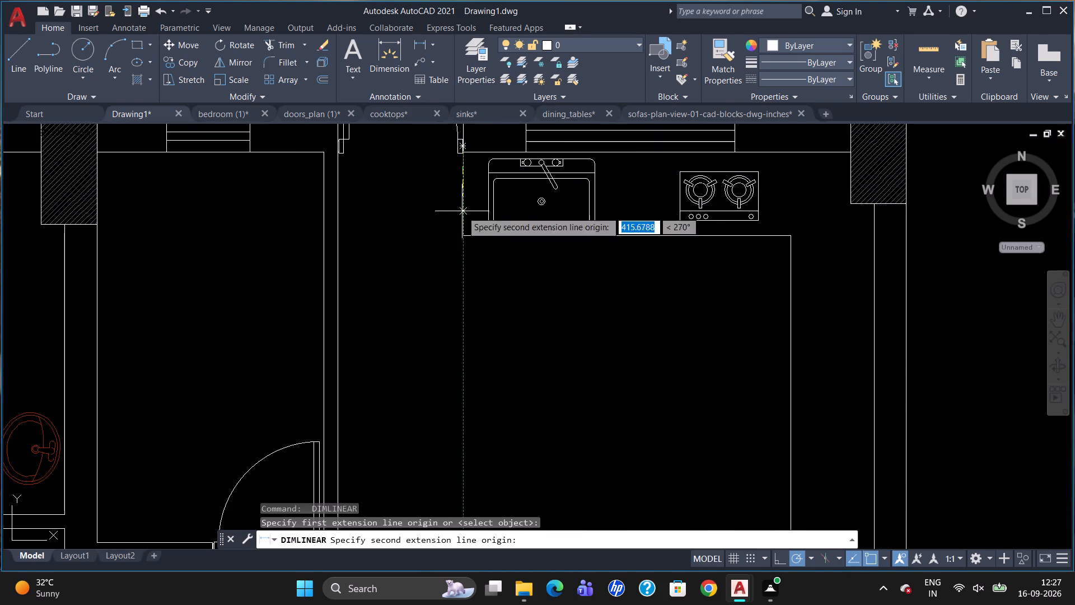
click(463, 235)
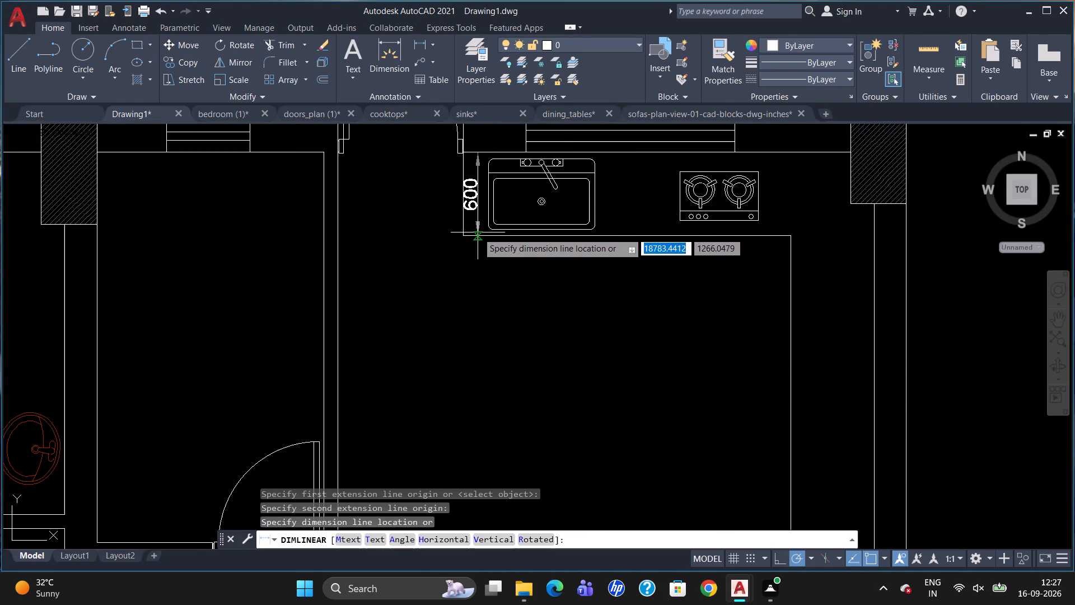
click(478, 232)
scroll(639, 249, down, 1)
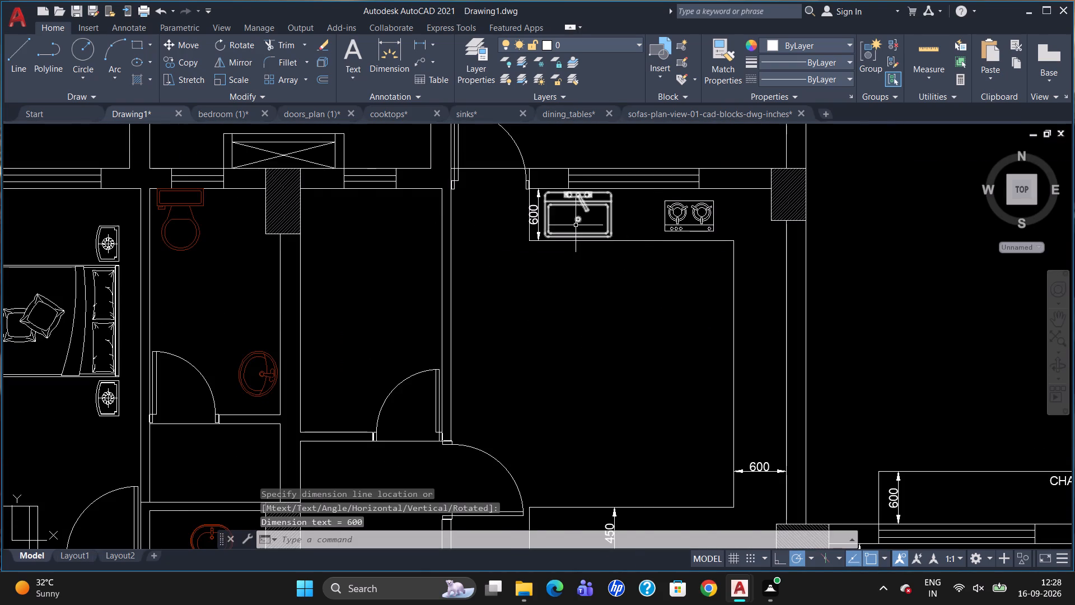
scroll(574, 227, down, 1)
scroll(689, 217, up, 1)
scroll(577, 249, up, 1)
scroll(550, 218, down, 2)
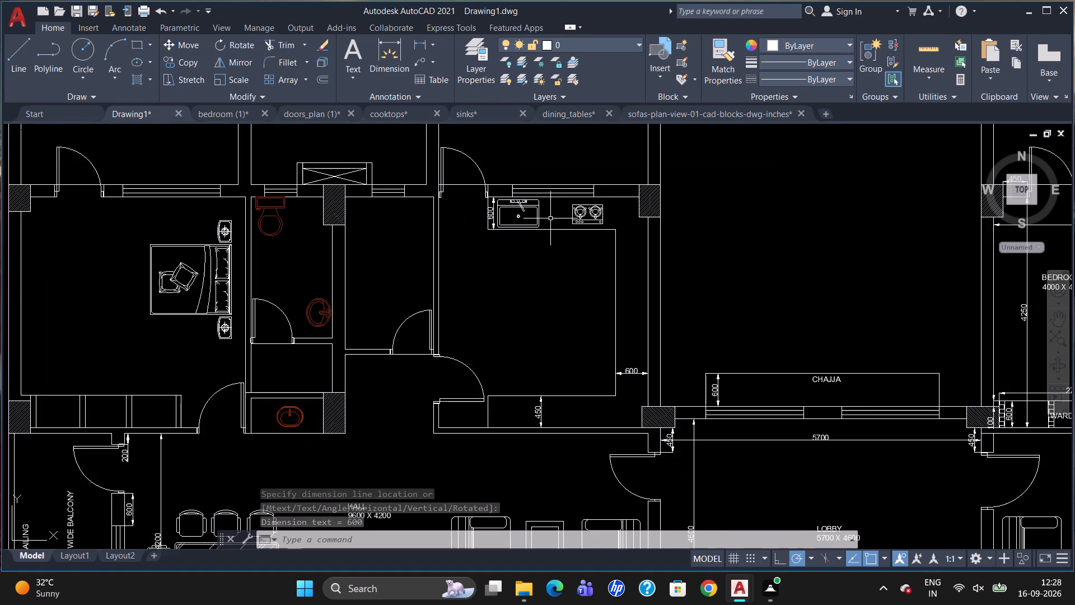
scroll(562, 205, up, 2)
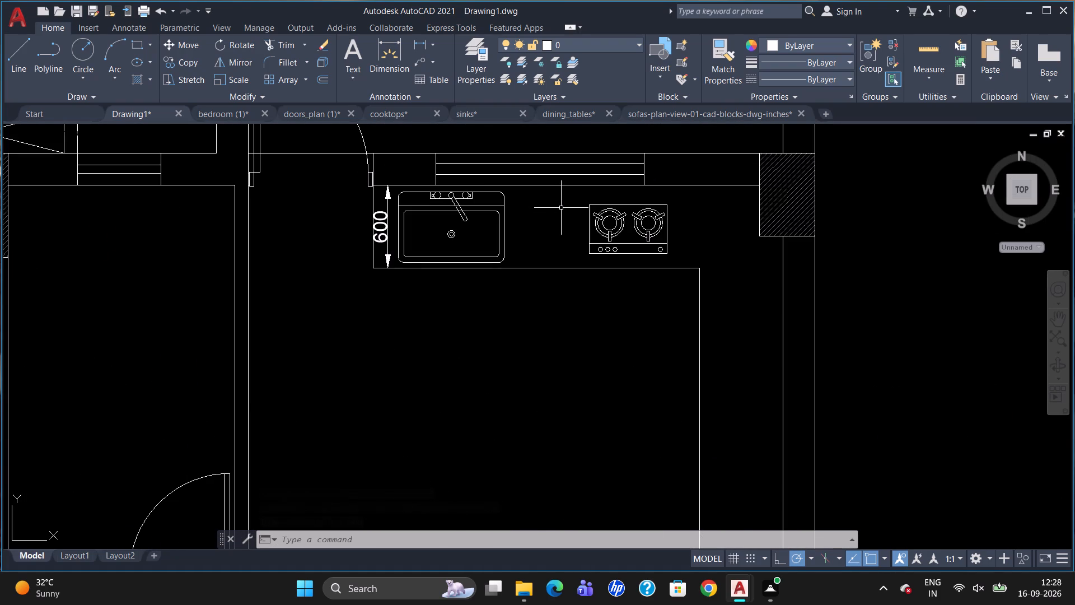
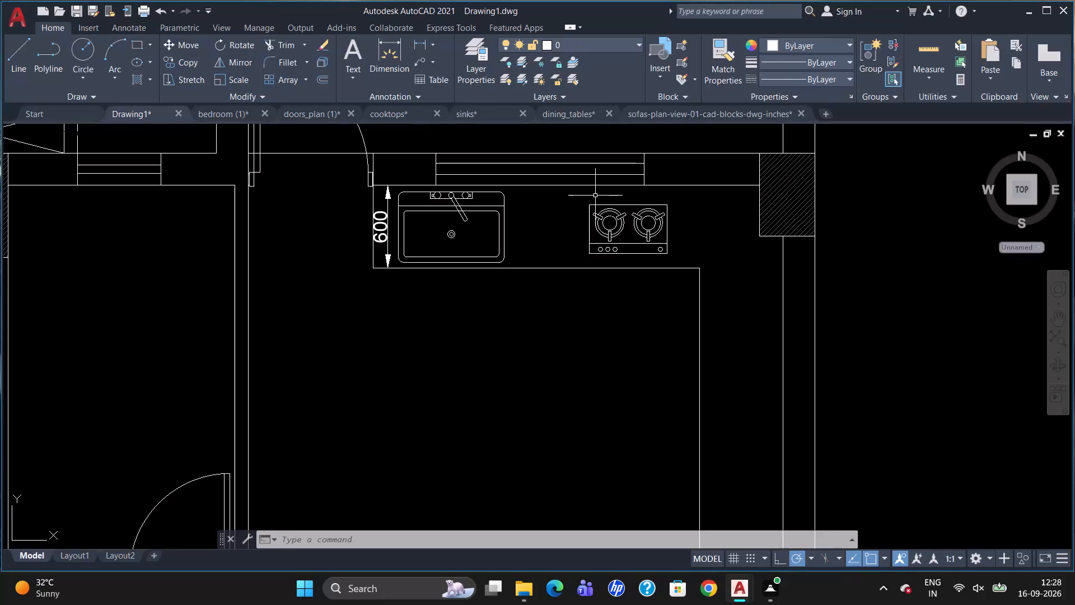
Add a PLATFORM text label of height 100 on the kitchen platform between the sink and the cooktop.
scroll(569, 267, down, 2)
scroll(562, 258, up, 2)
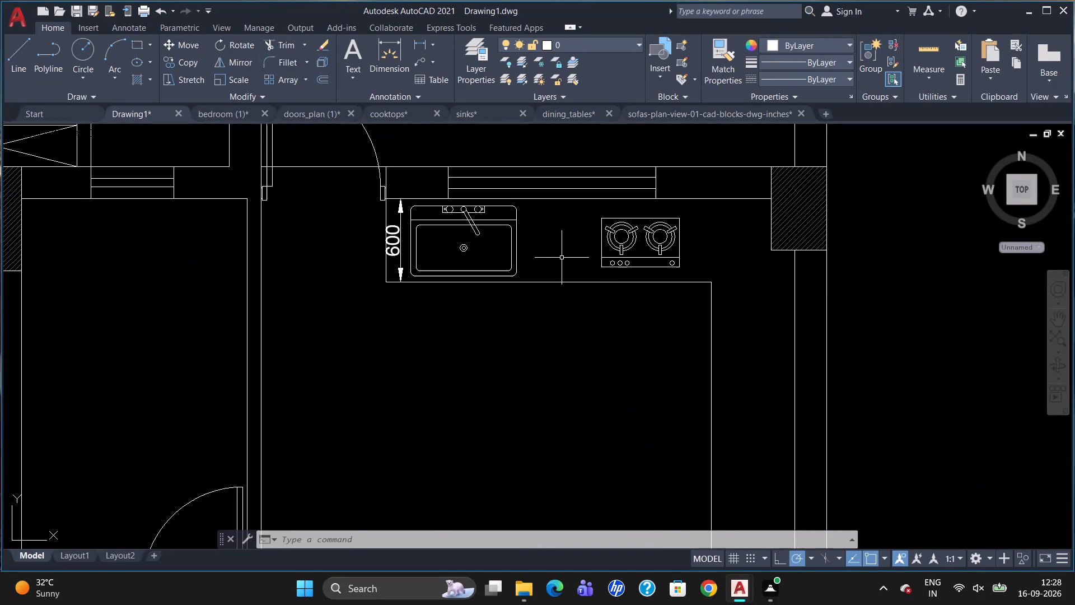
key(t)
key(Return)
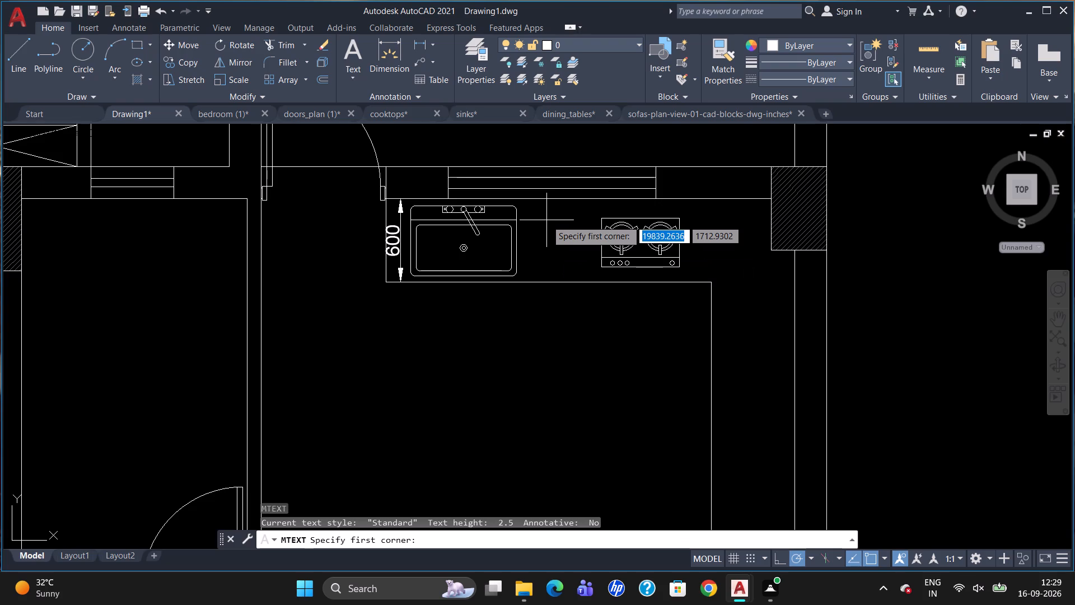
drag(528, 228, 533, 240)
click(592, 256)
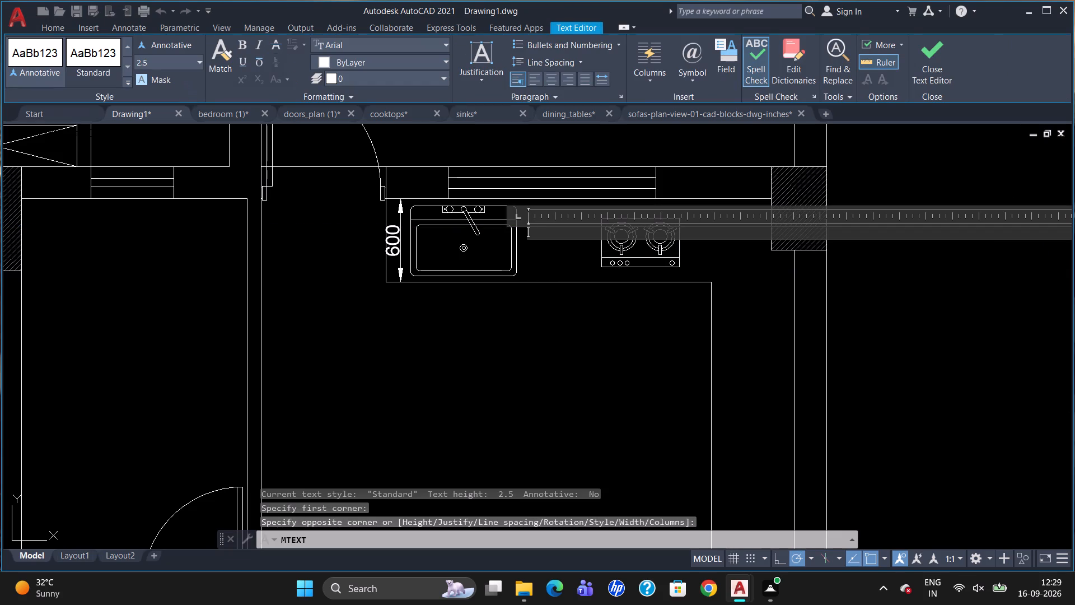
click(179, 64)
key(BackSpace)
text(100)
key(Return)
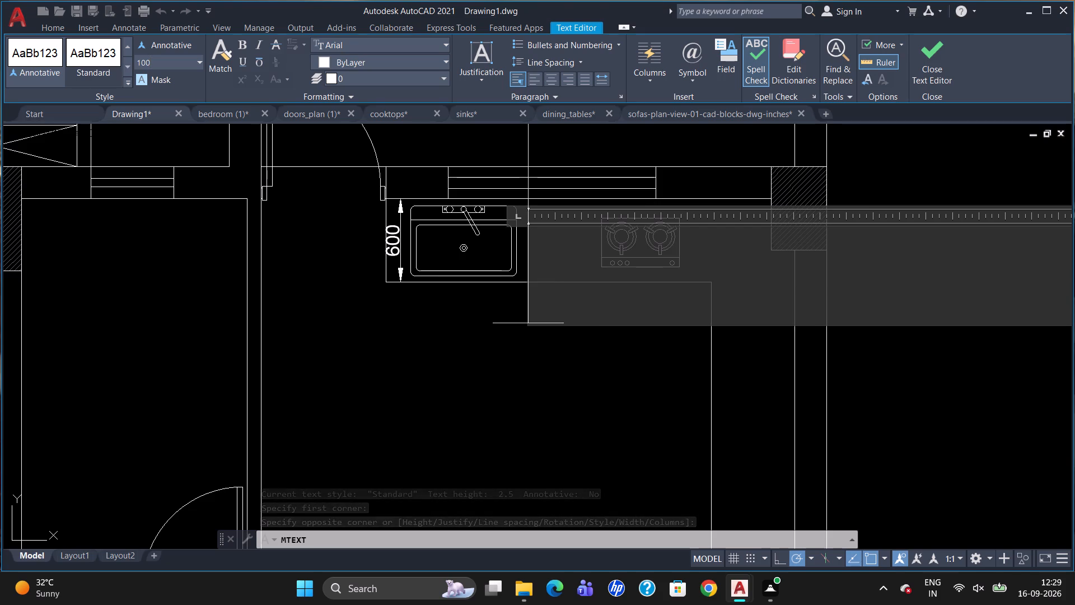
text(PLATF)
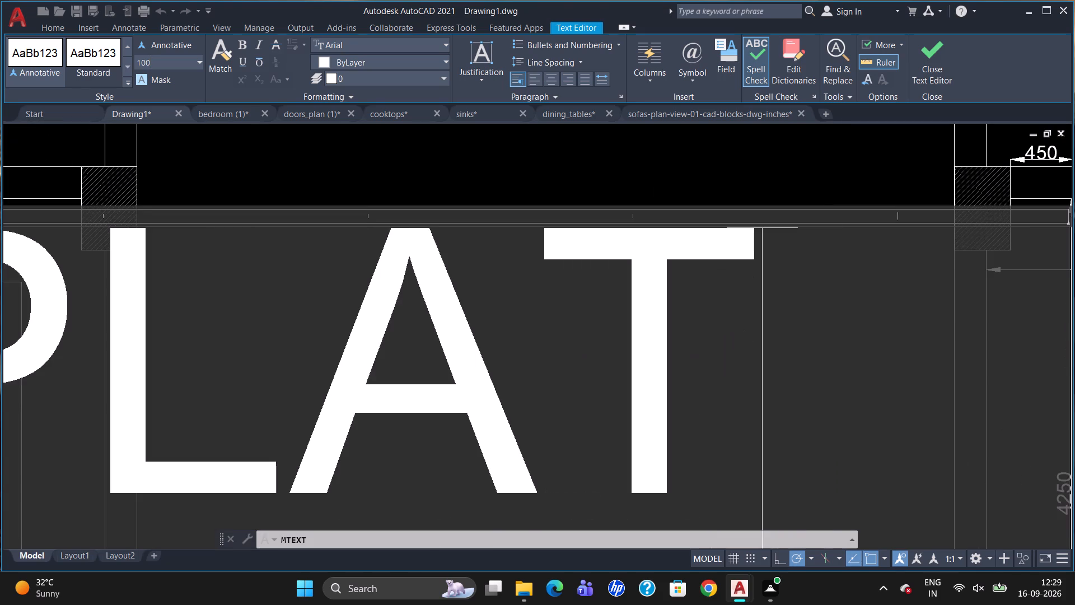
text(ORM)
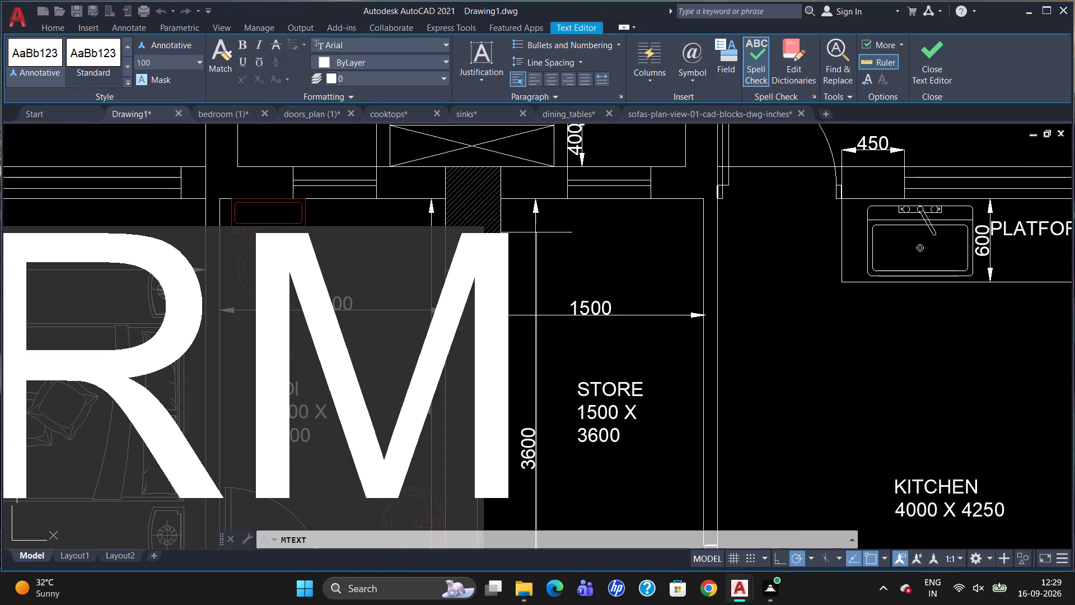
click(355, 217)
Copy the PLATFORM label from beside the sink onto the kitchen platform along the side wall nearest the chajja.
scroll(670, 223, down, 2)
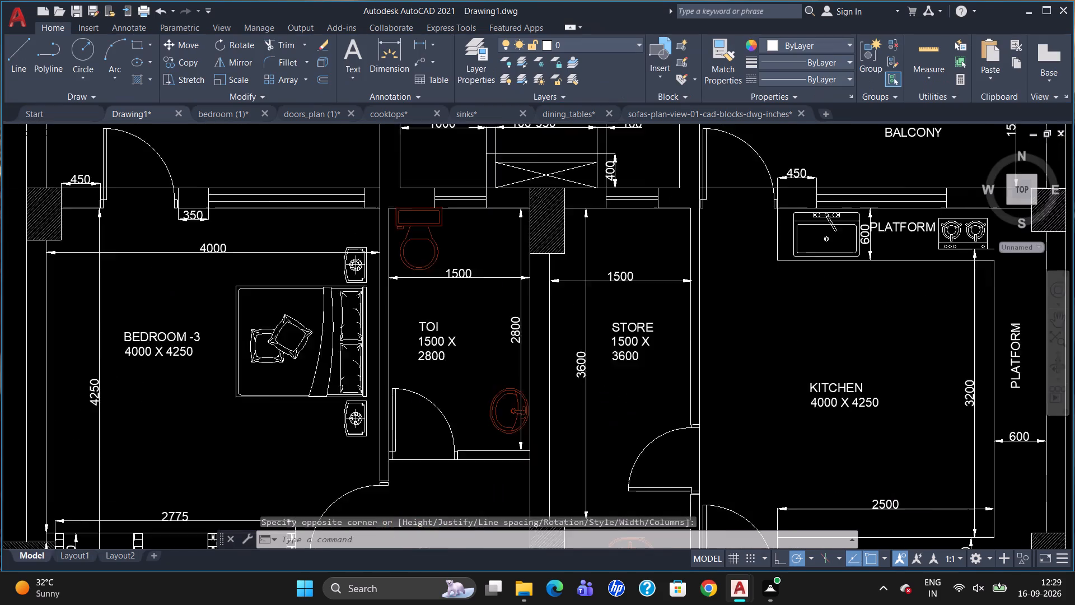
scroll(593, 260, up, 1)
scroll(540, 232, down, 1)
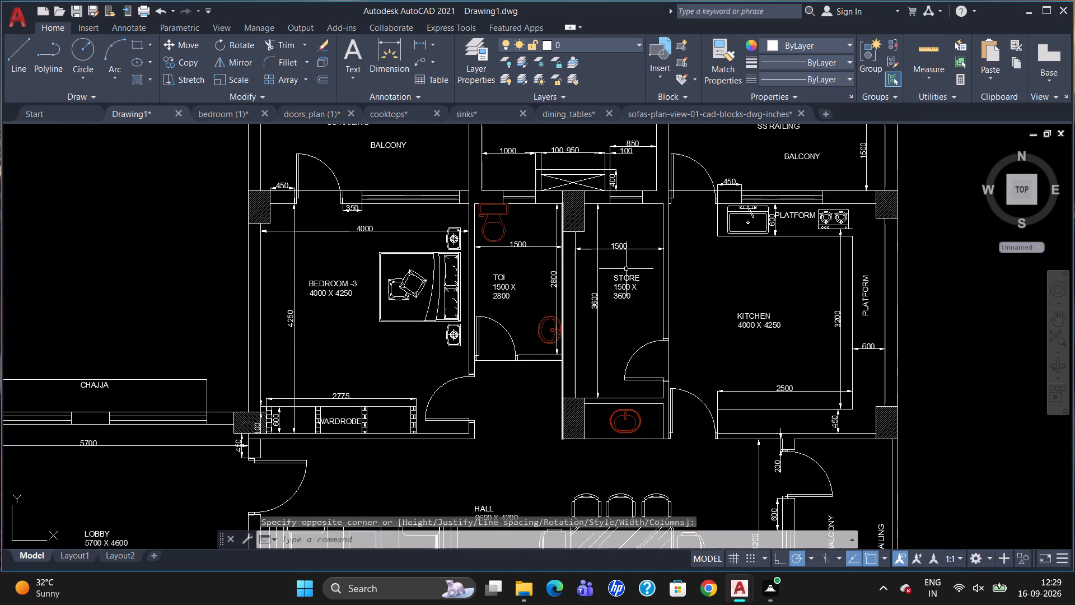
scroll(923, 215, up, 1)
scroll(793, 236, down, 3)
scroll(354, 257, up, 1)
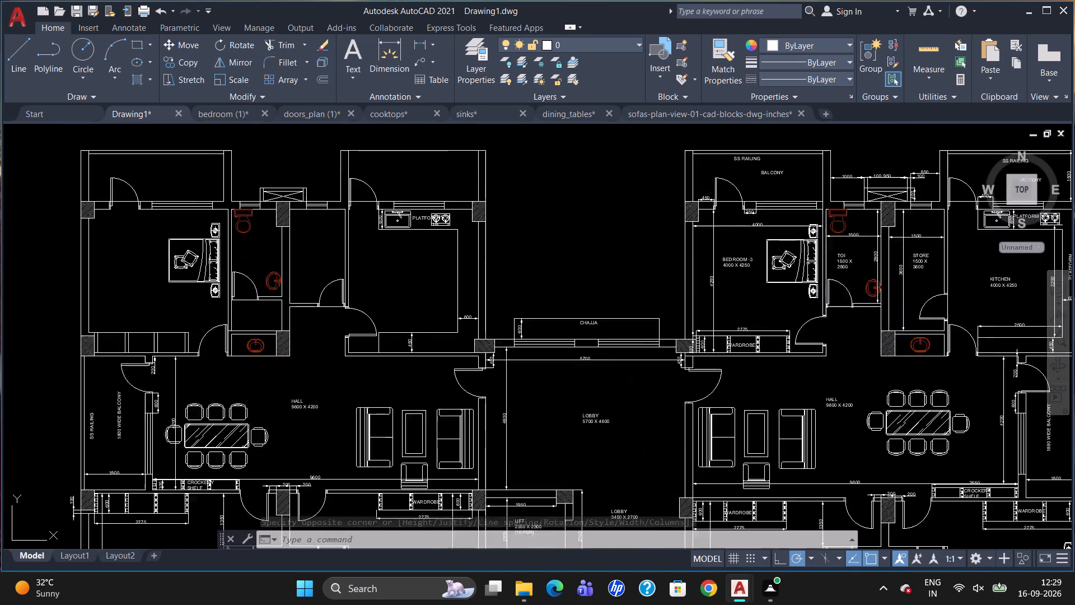
scroll(354, 256, up, 2)
click(513, 155)
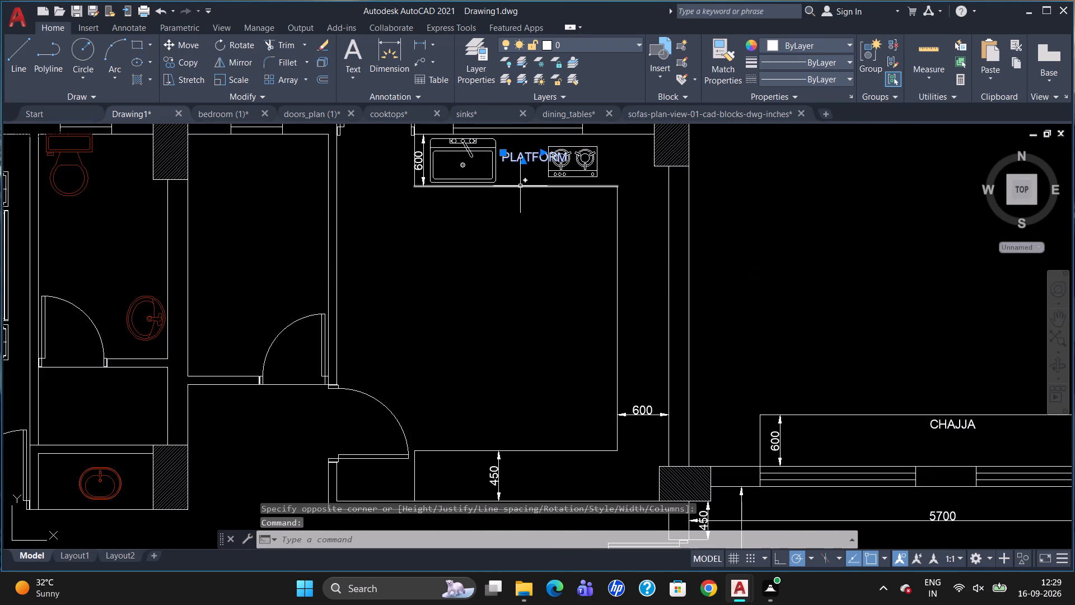
text(CO)
key(Return)
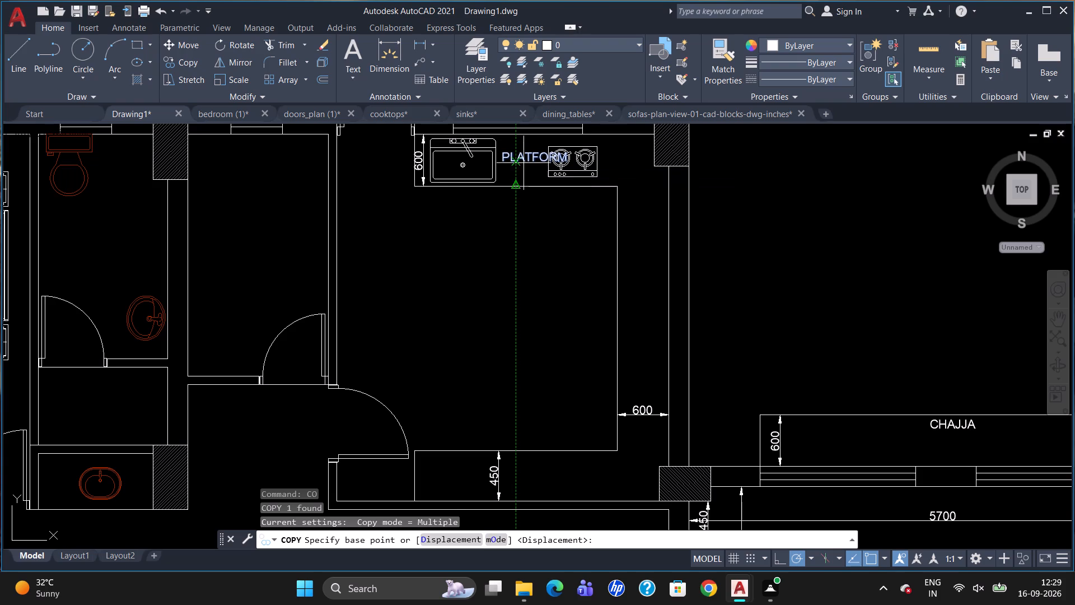
click(529, 150)
click(651, 246)
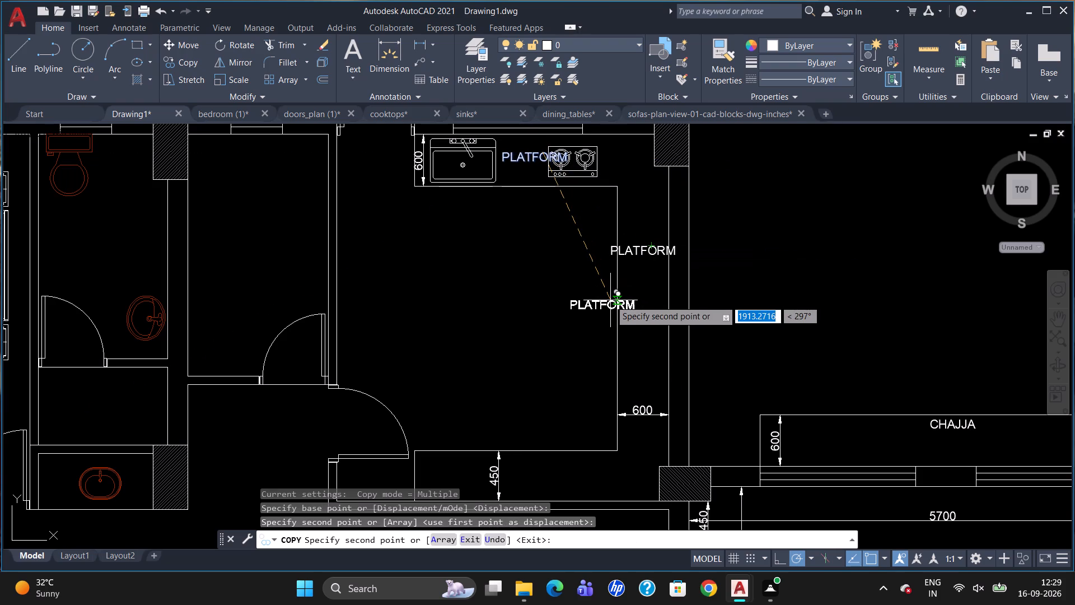
key(Escape)
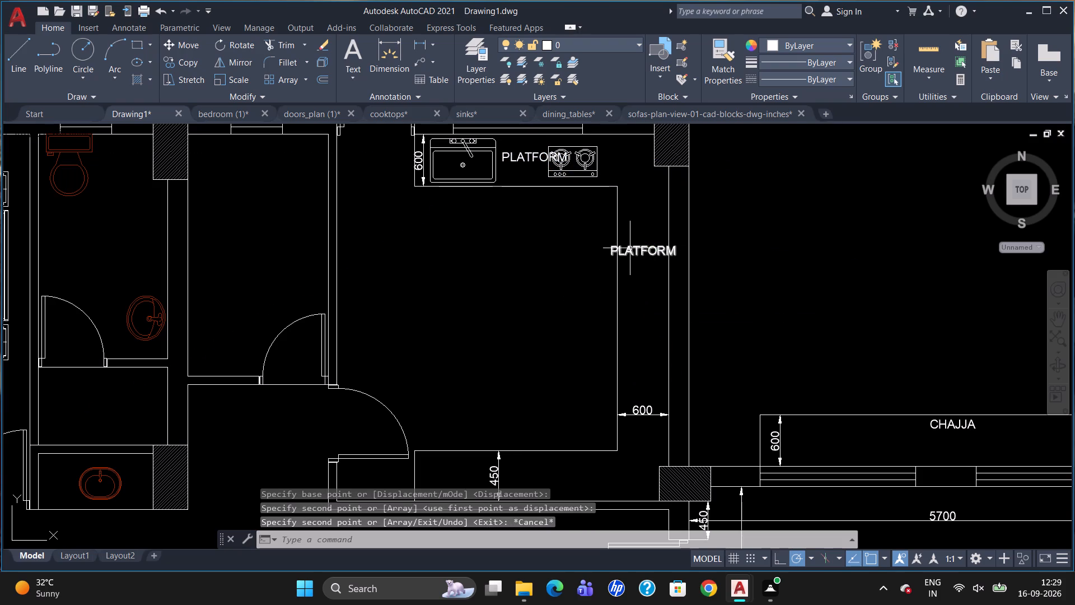
Rotate the copied PLATFORM label so it runs nearly vertically along the side platform, reading downwards.
click(630, 248)
text(RO)
key(Return)
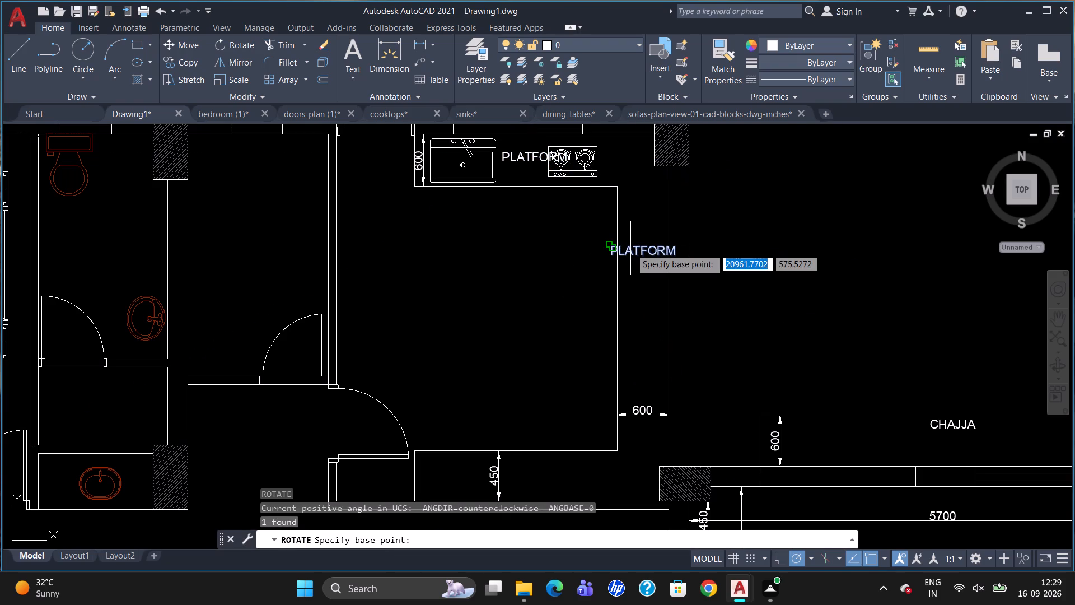
click(630, 248)
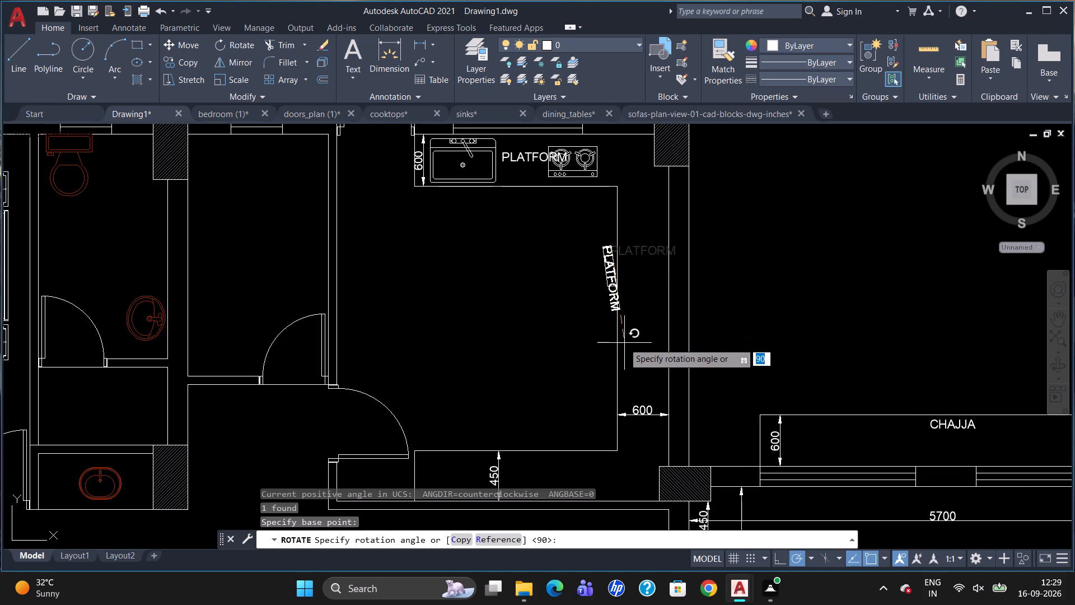
click(611, 355)
Move the rotated PLATFORM label horizontally to sit inside the side platform, midway across its width.
click(606, 284)
click(611, 242)
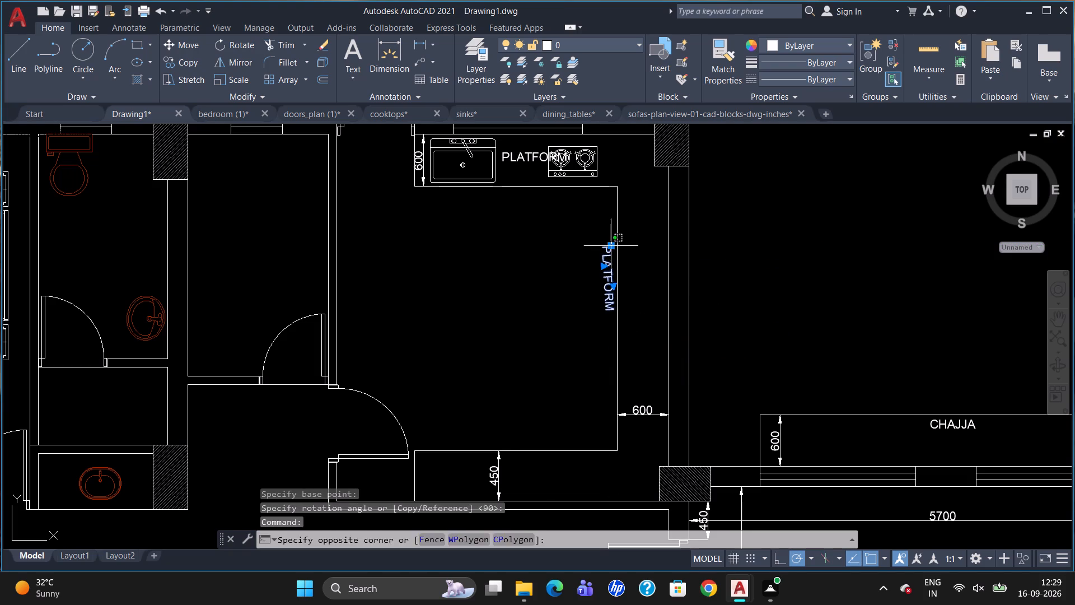
click(614, 246)
click(611, 246)
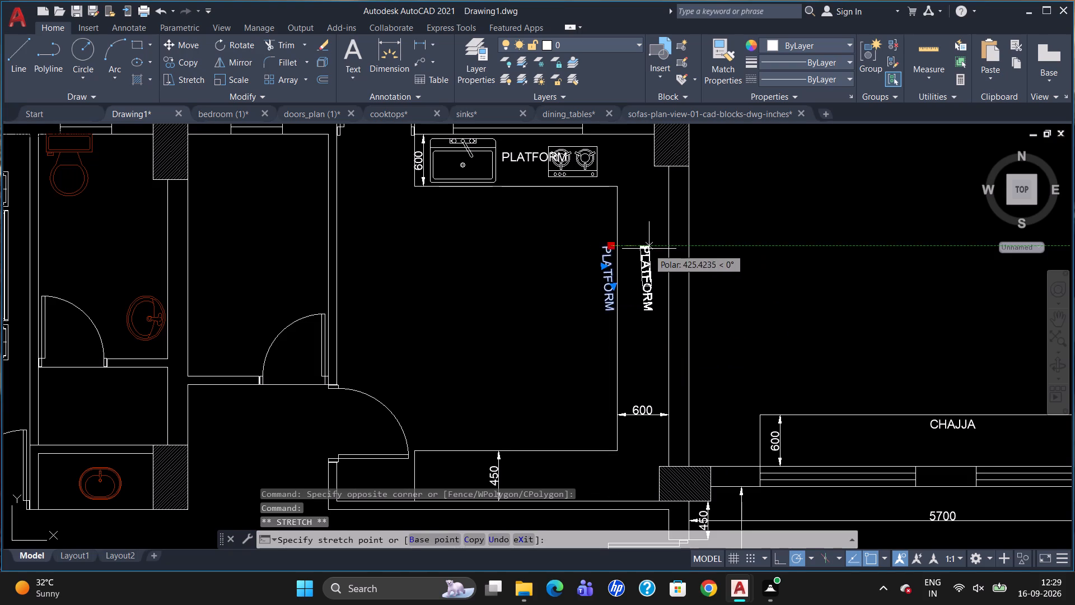
click(649, 250)
key(Escape)
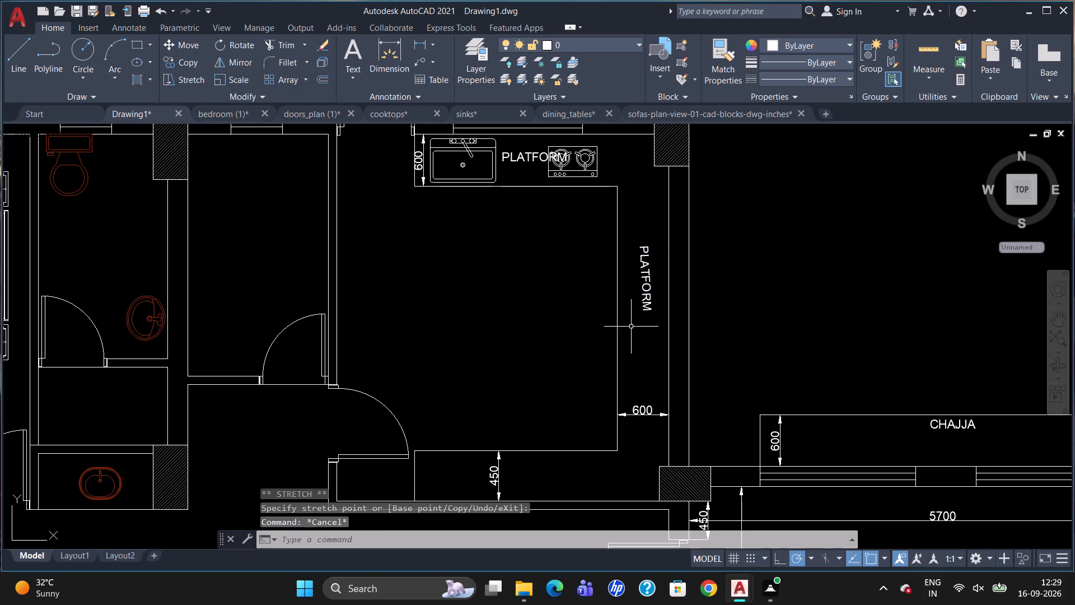
Add a linear dimension for the inner edge of the sink platform, placed just inside the kitchen floor area.
scroll(826, 230, down, 2)
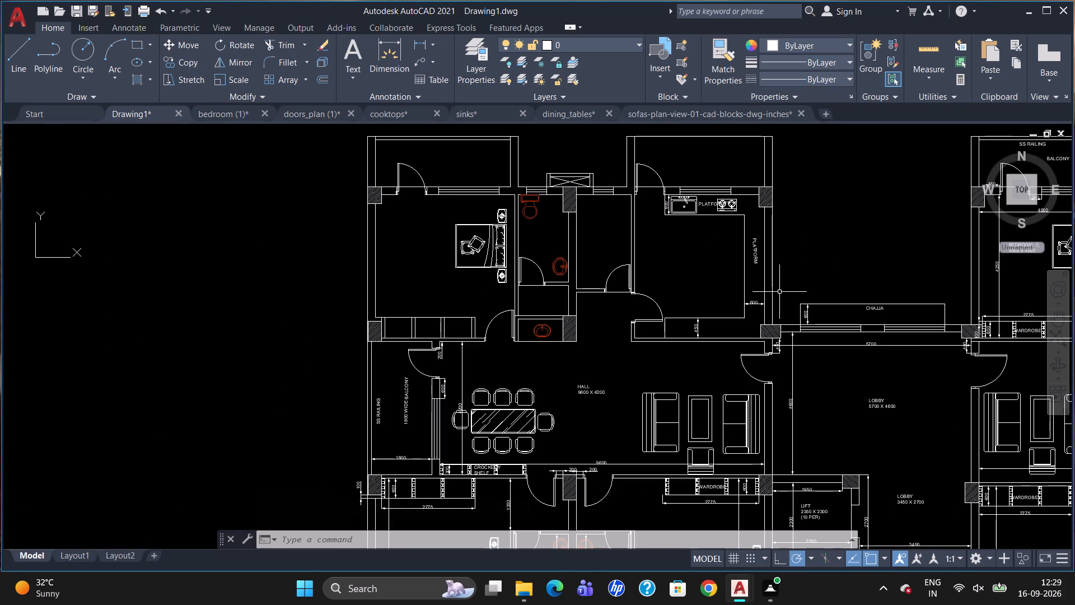
text(DLI)
key(Return)
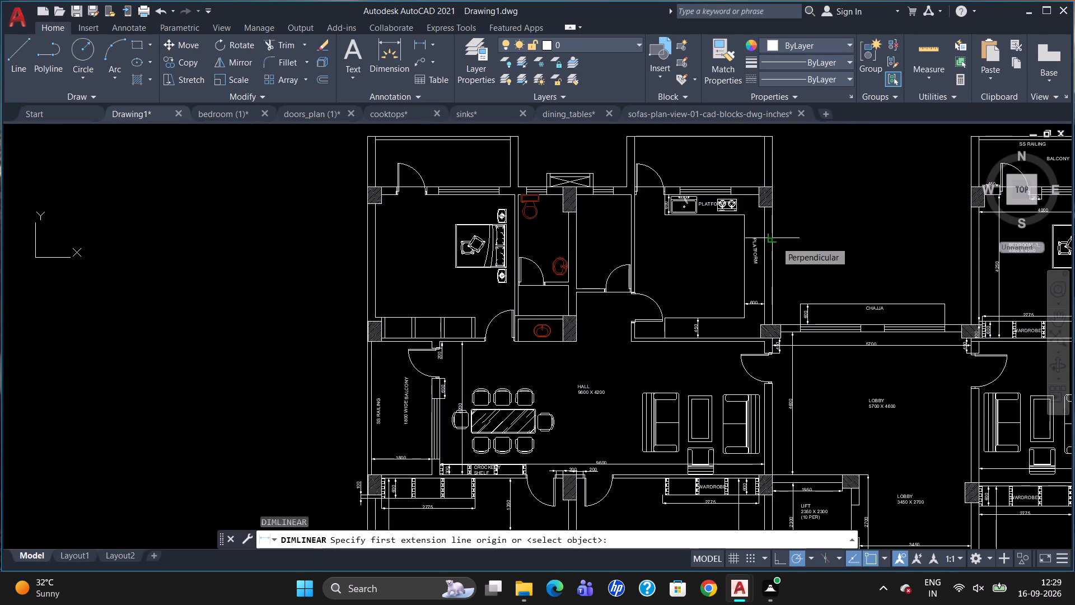
scroll(763, 206, up, 2)
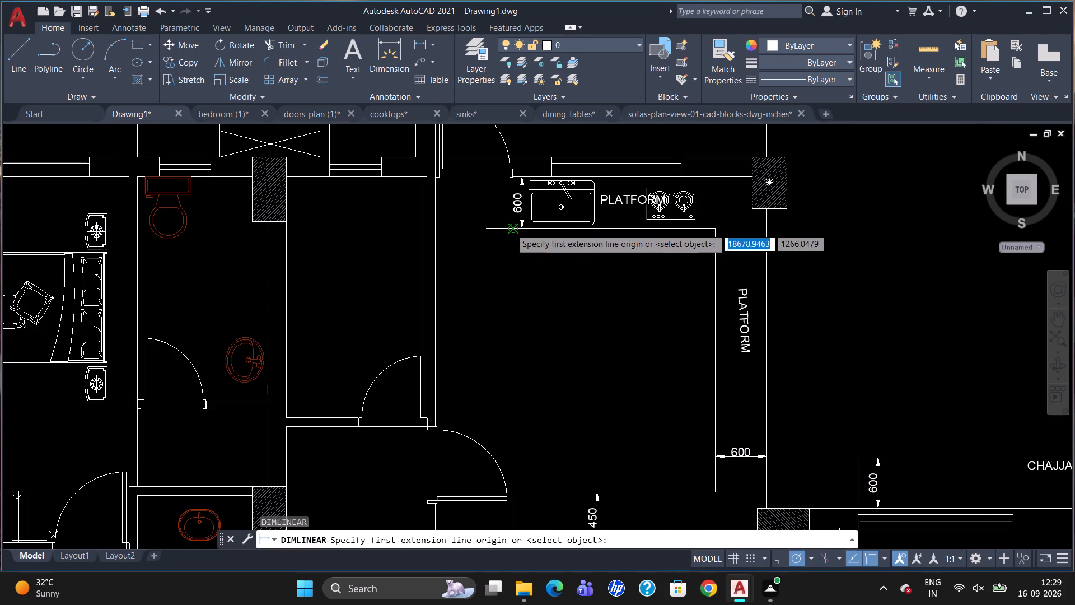
click(512, 228)
click(714, 229)
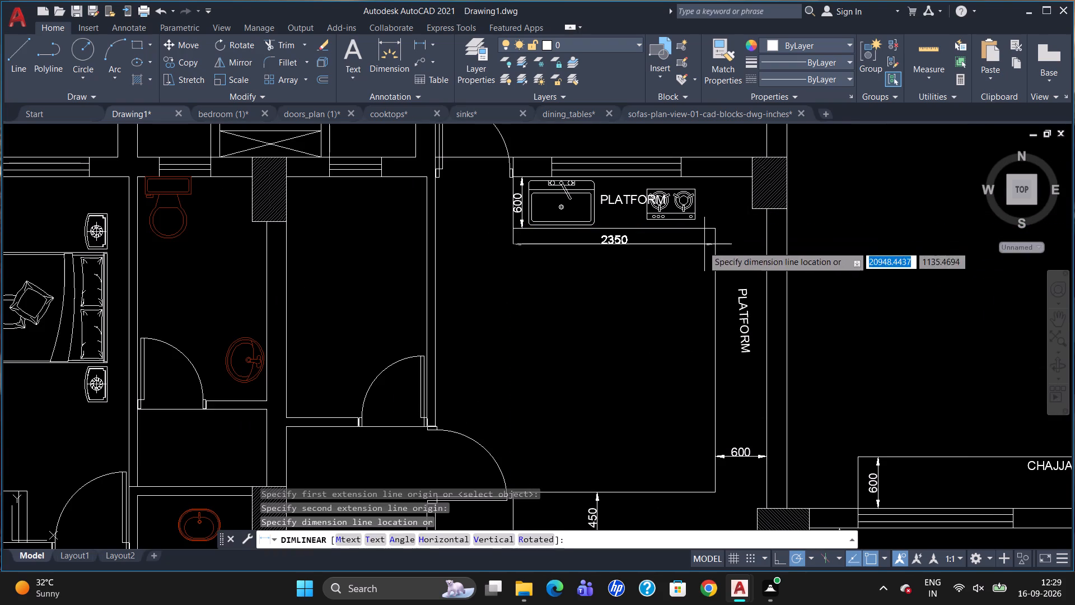
click(688, 256)
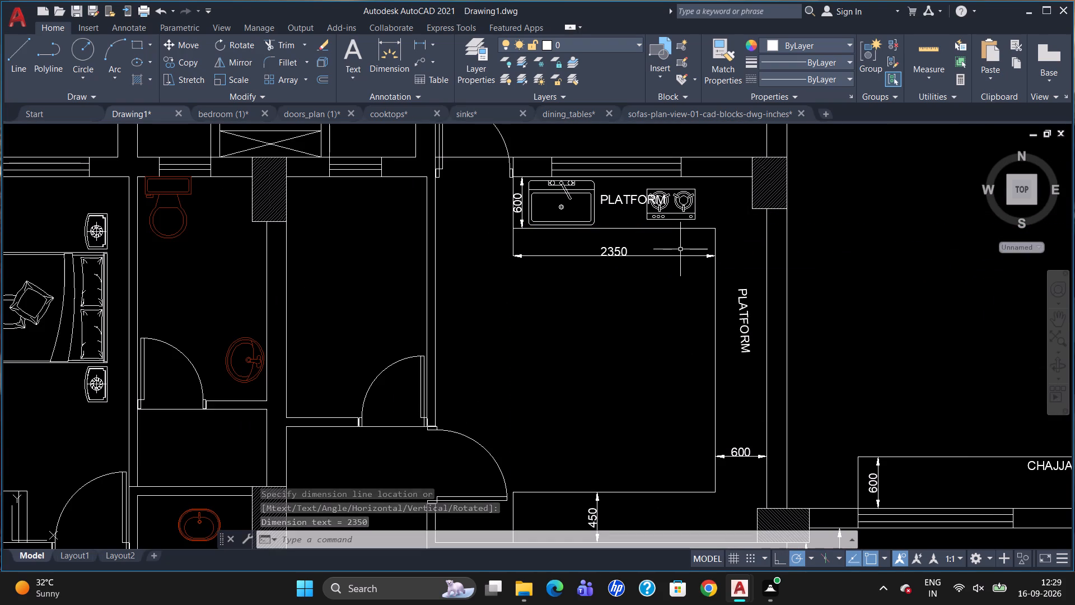
Override the text of the sink platform's inner-edge length dimension with 2550.
double_click(601, 255)
key(Delete)
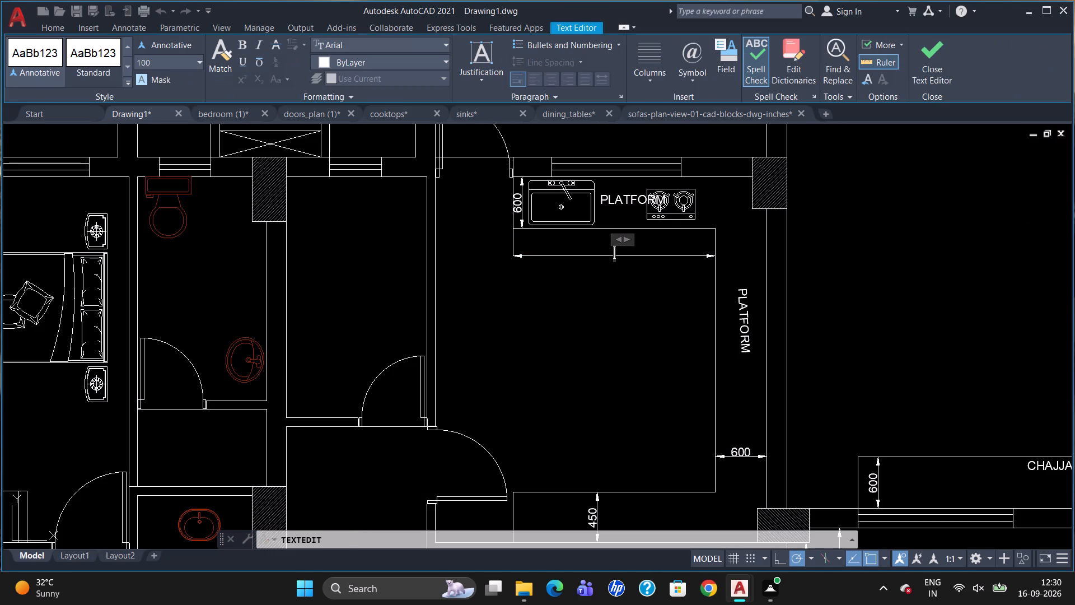
text(2550)
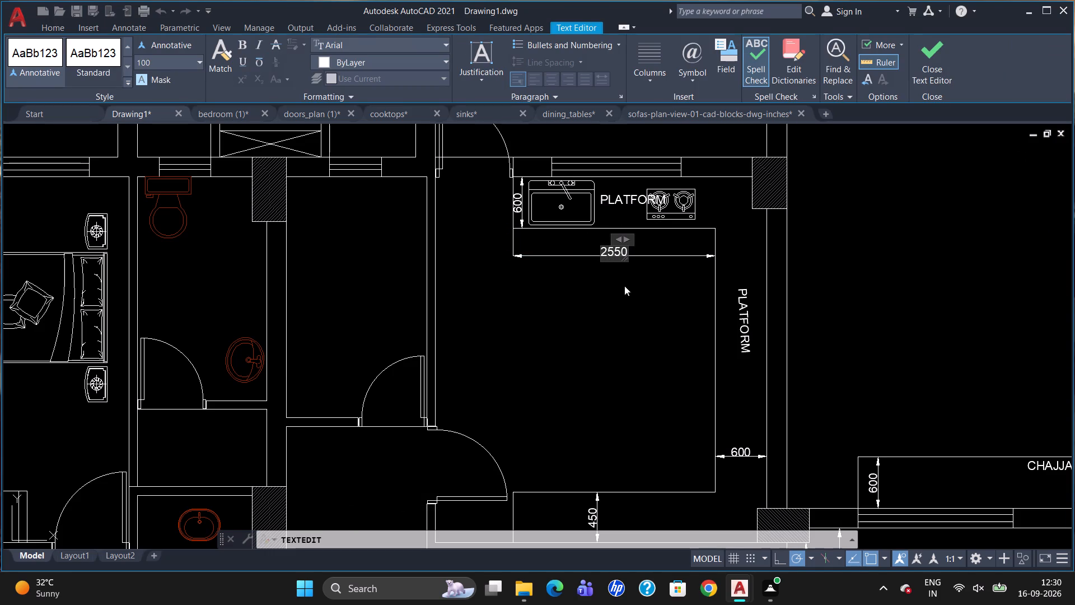
click(635, 323)
key(Escape)
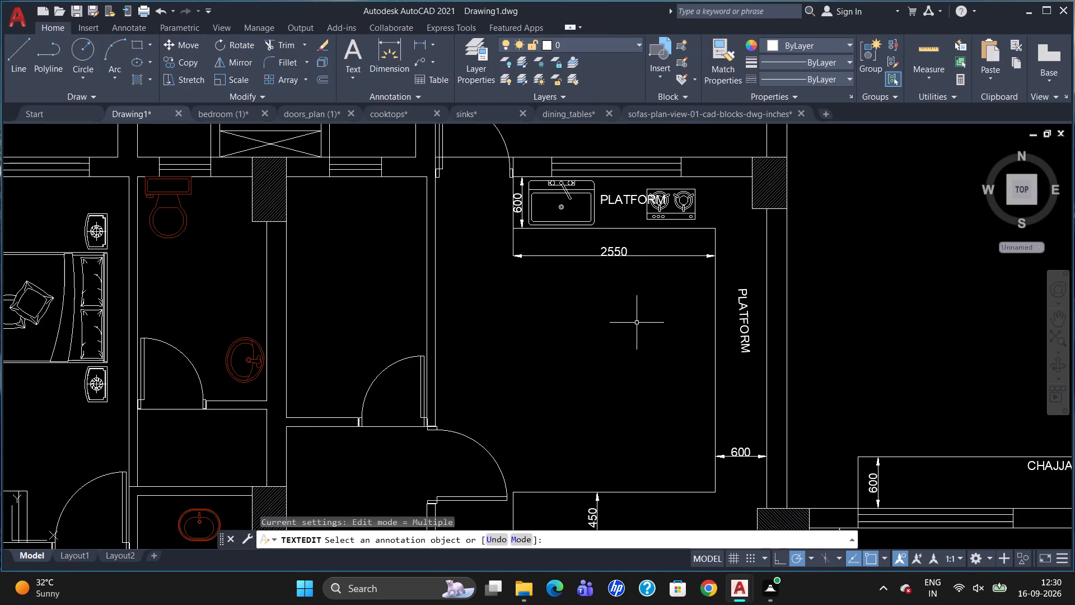
Add a linear dimension for the inner edge of the platform beside the hall wall, placed just inside the kitchen floor area.
text(DLI)
key(Return)
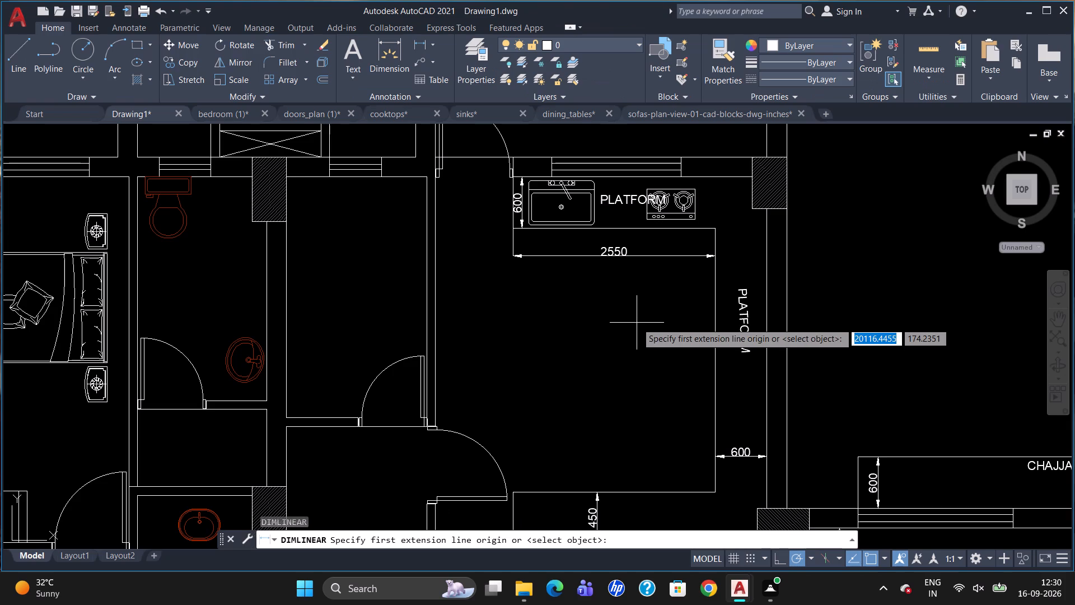
click(516, 493)
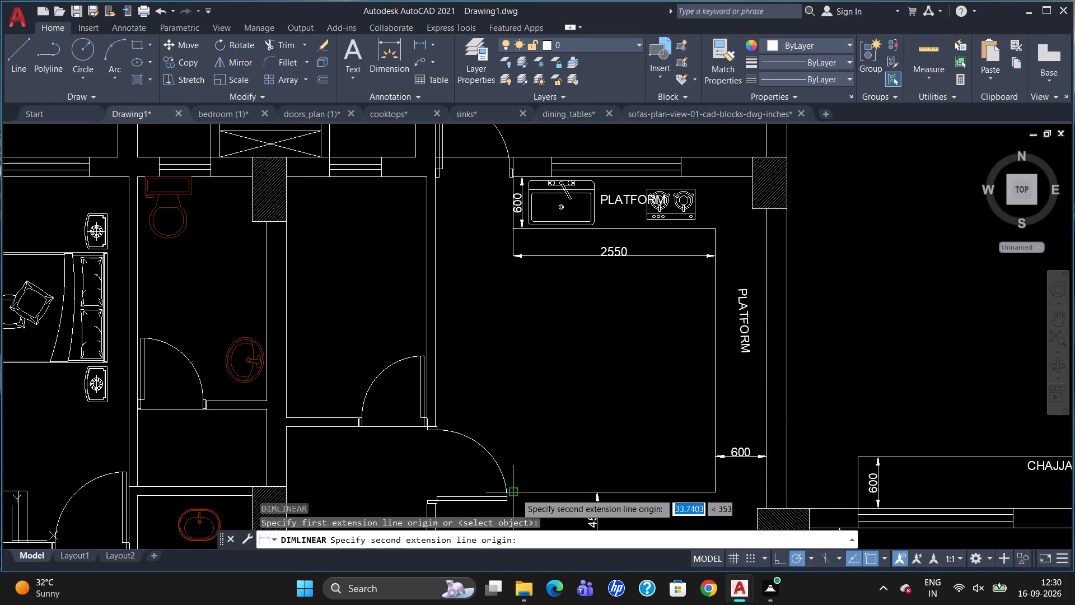
click(714, 490)
click(712, 476)
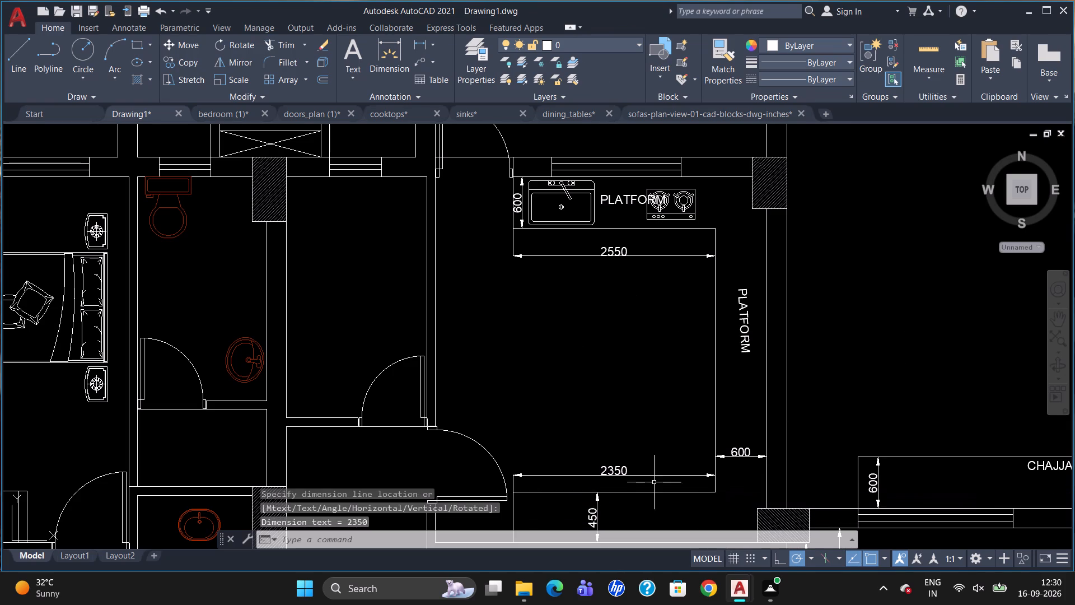
Override the text of the hall-wall platform's inner-edge length dimension with 2550.
double_click(611, 476)
key(Delete)
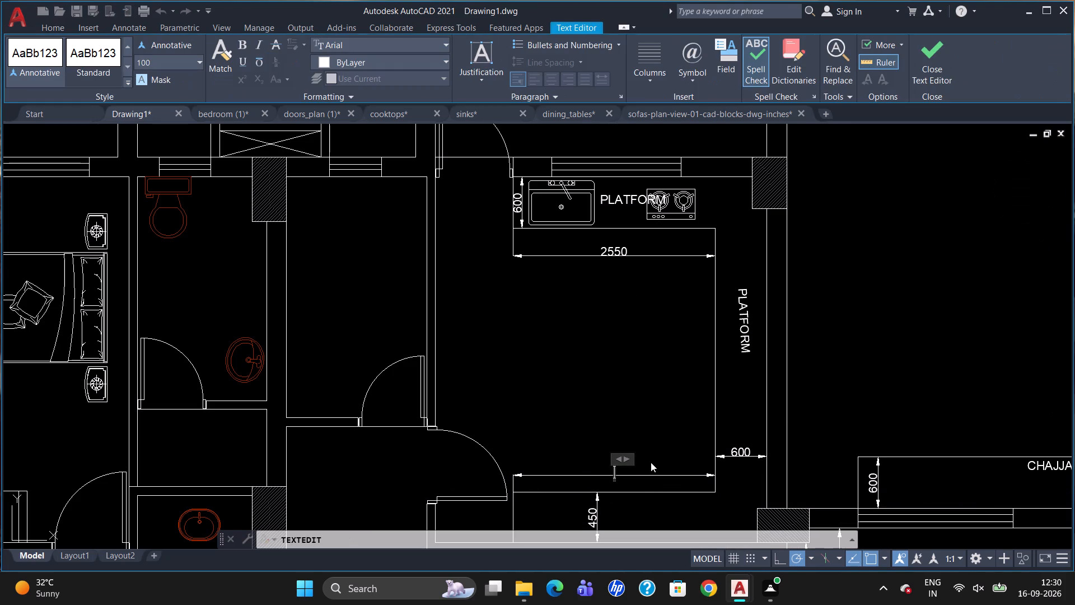
key(2)
text(550)
click(678, 404)
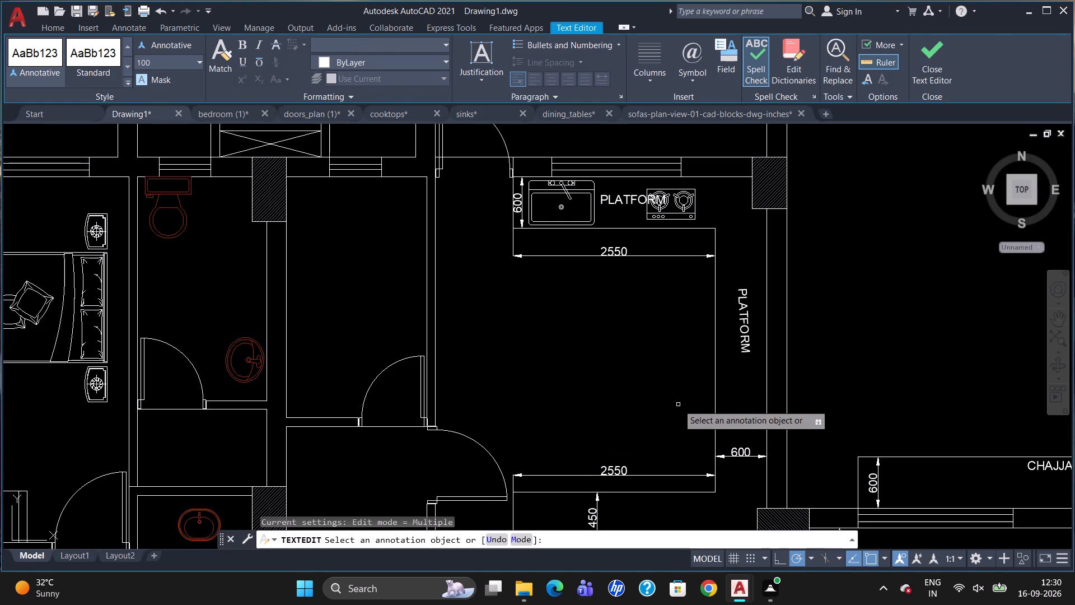
key(Escape)
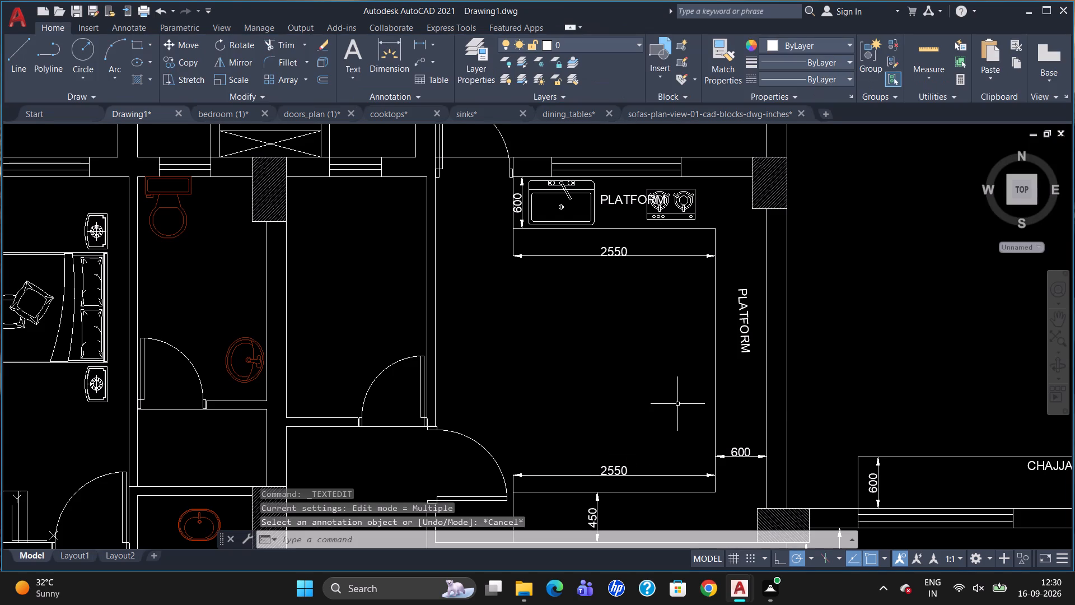
Add a vertical linear dimension for the side platform's inner edge between the other two platforms, placed inside the kitchen floor area.
text(DLI)
key(Return)
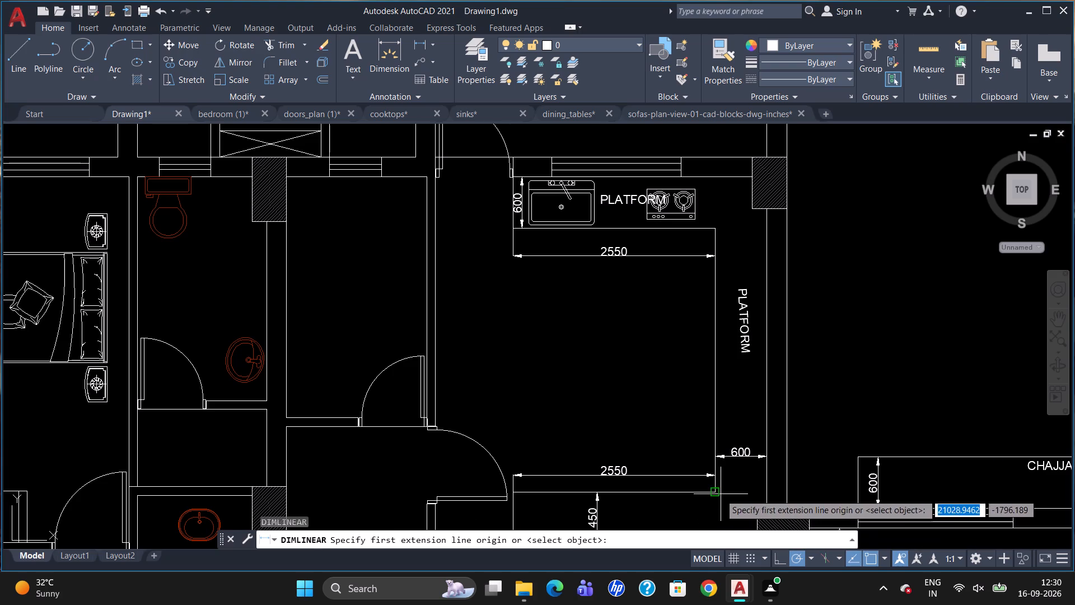
click(720, 494)
click(718, 222)
click(697, 235)
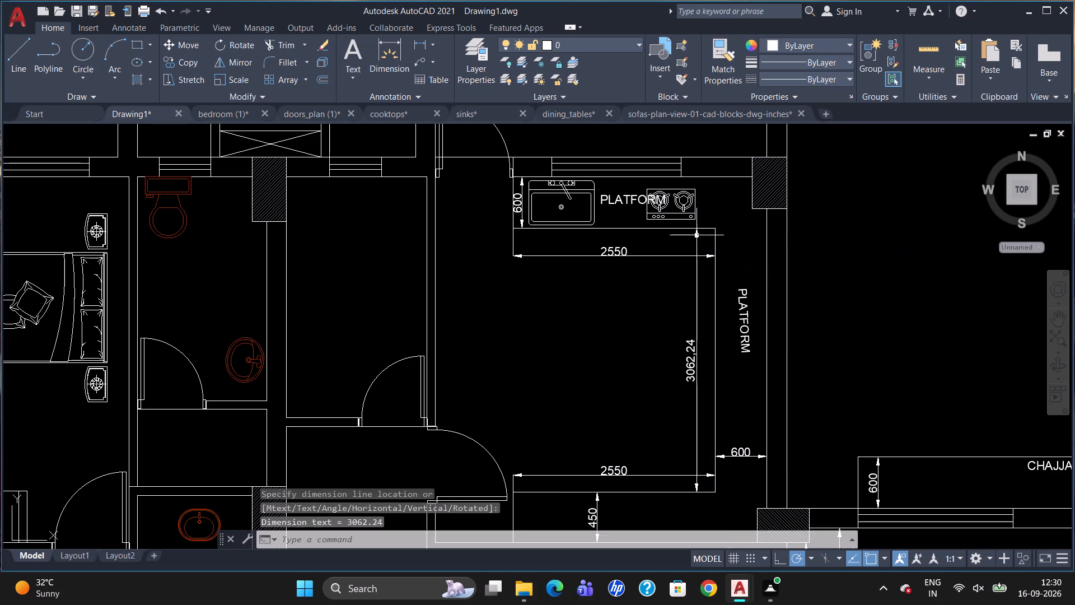
Override the text of the side platform's vertical inner-edge dimension with 3200.
double_click(694, 362)
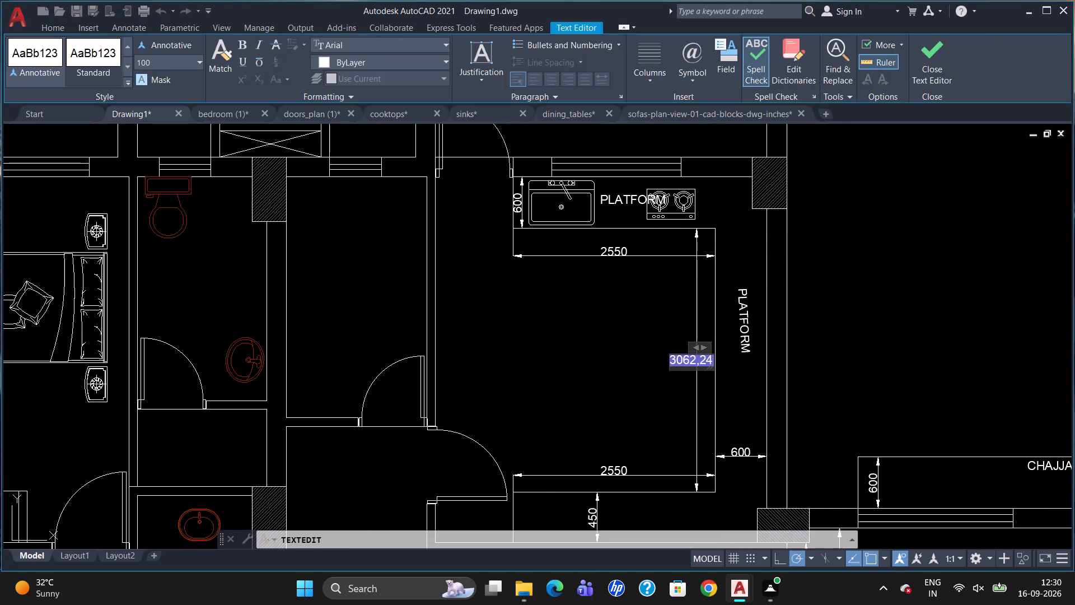
key(Delete)
text(3200)
click(630, 353)
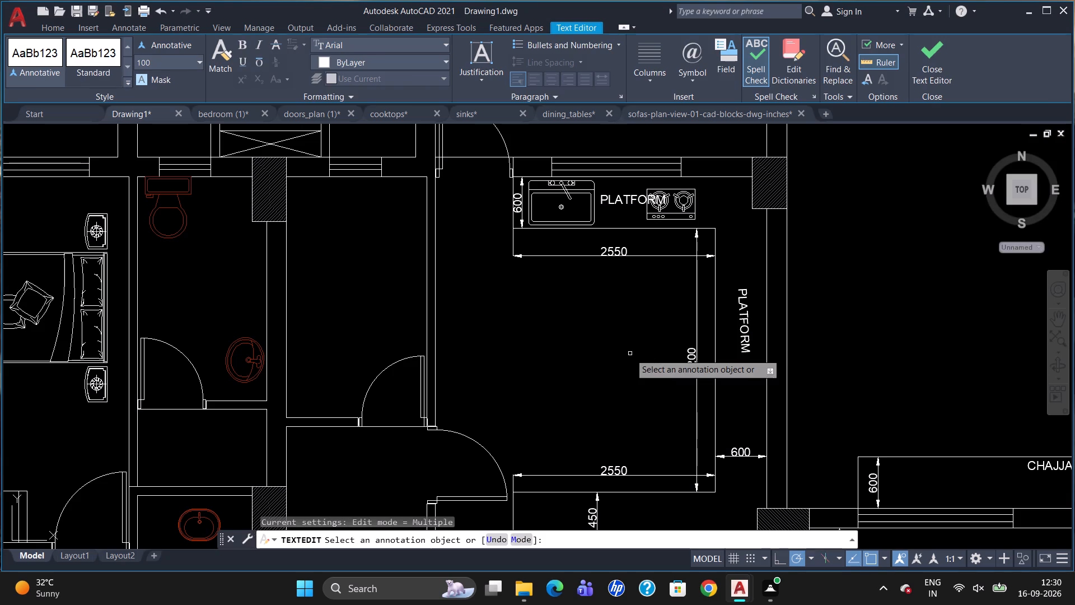
key(Escape)
Add a multiline text label in the kitchen floor area reading KITCHEN and 4000 X 4250 on two lines, with text height 100.
key(t)
key(Return)
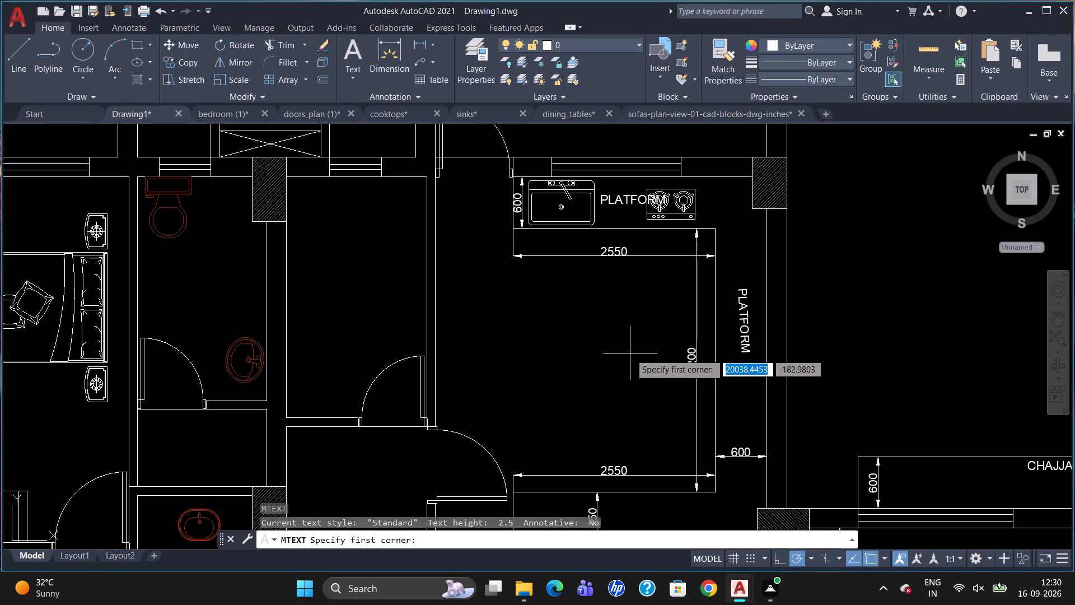
drag(534, 325, 537, 330)
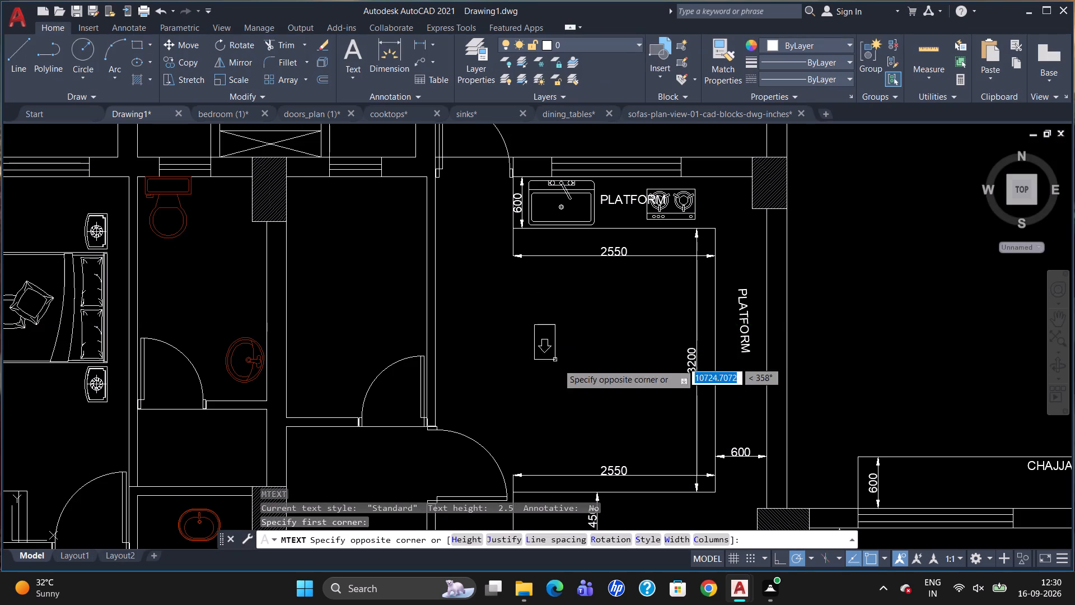
click(635, 385)
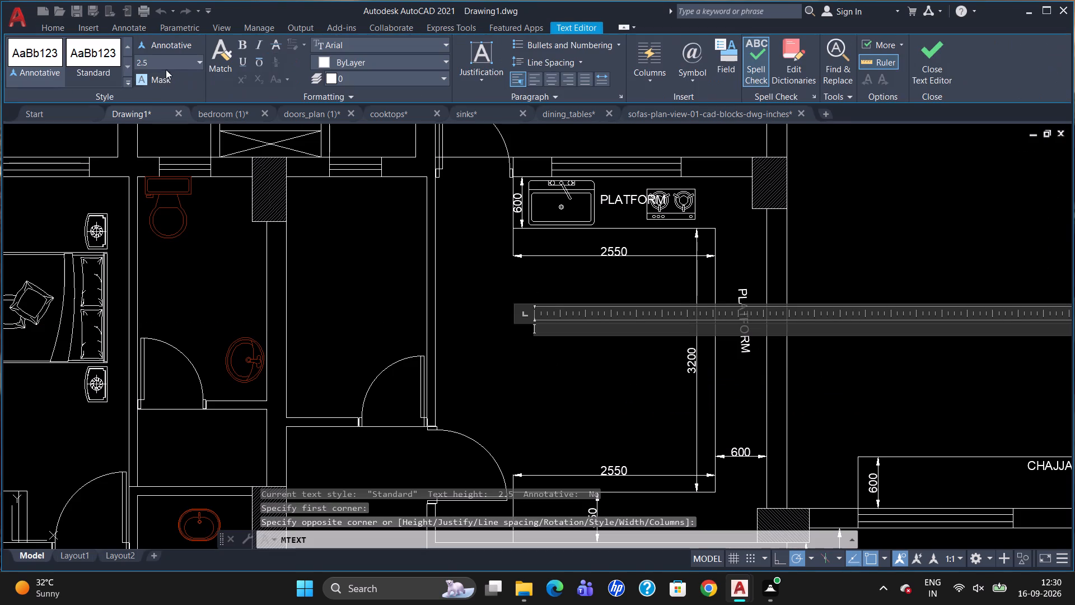
click(181, 57)
key(BackSpace)
text(100)
key(Return)
text(KITCHEN)
key(Return)
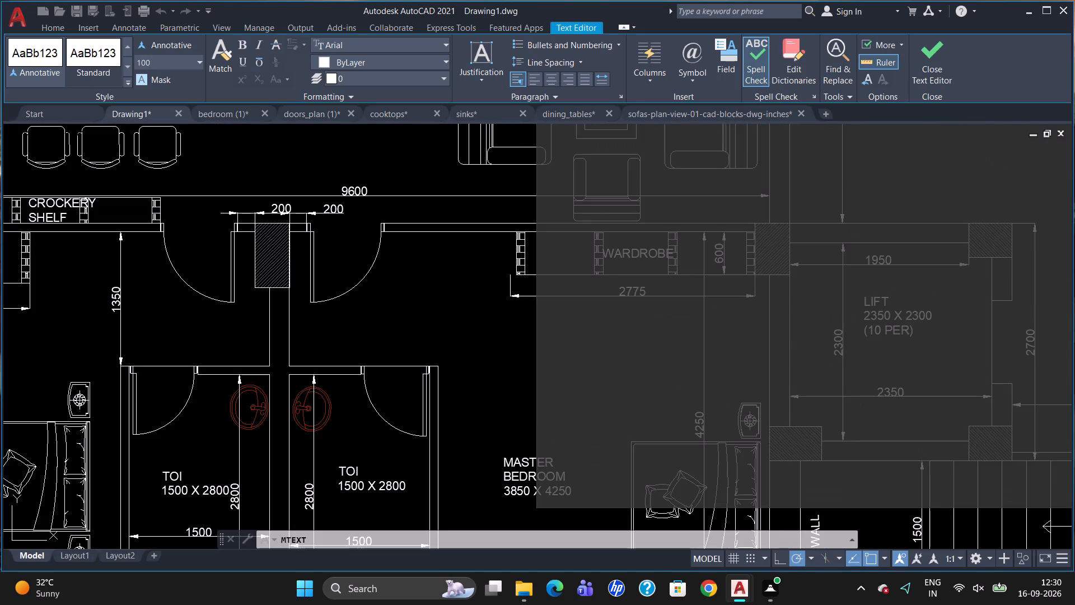
text(4000 X)
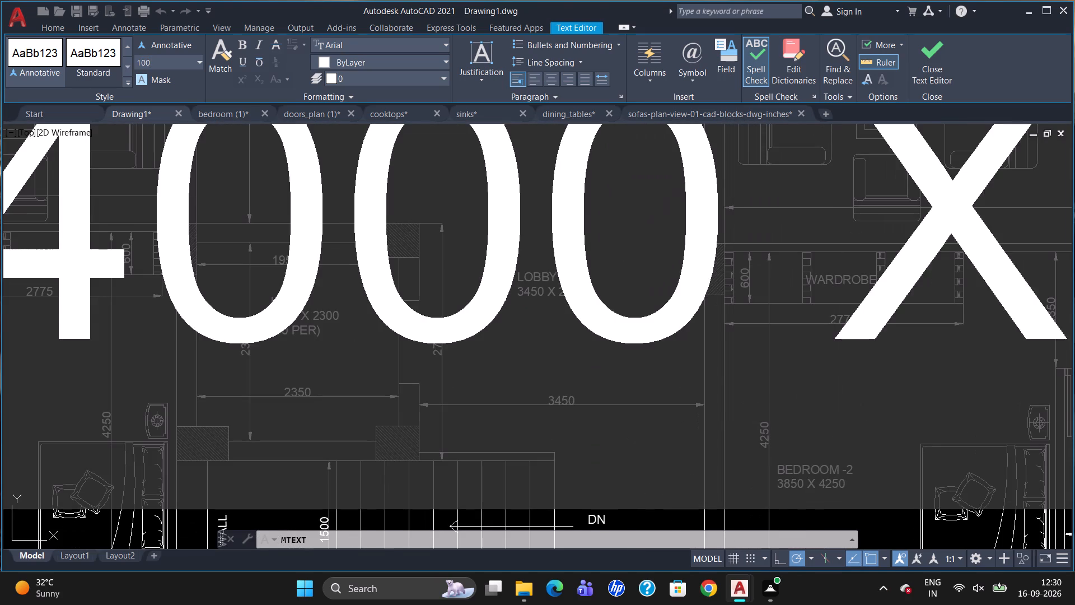
key(space)
text(4250)
key(Escape)
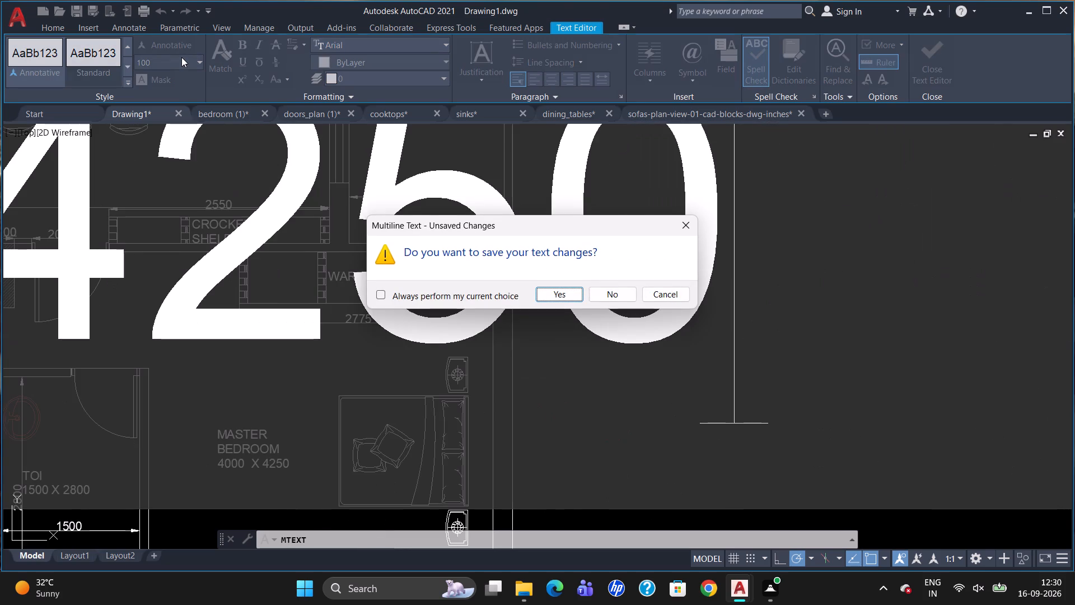
click(562, 296)
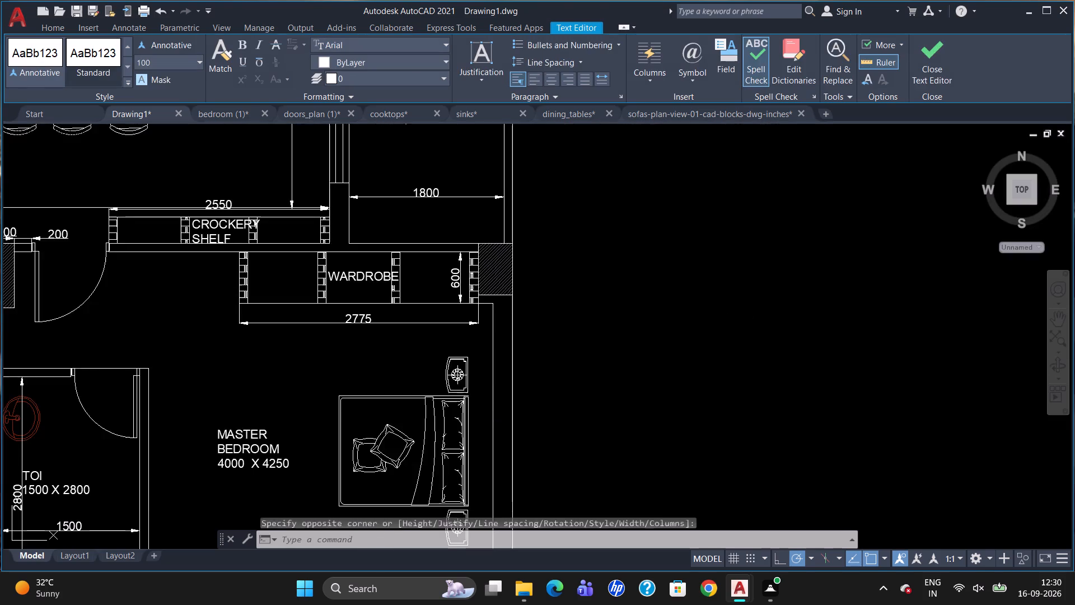
Change the BALCONY label outside the already dimensioned flat's kitchen to WASH.
scroll(733, 333, down, 2)
scroll(332, 289, up, 2)
scroll(711, 311, down, 4)
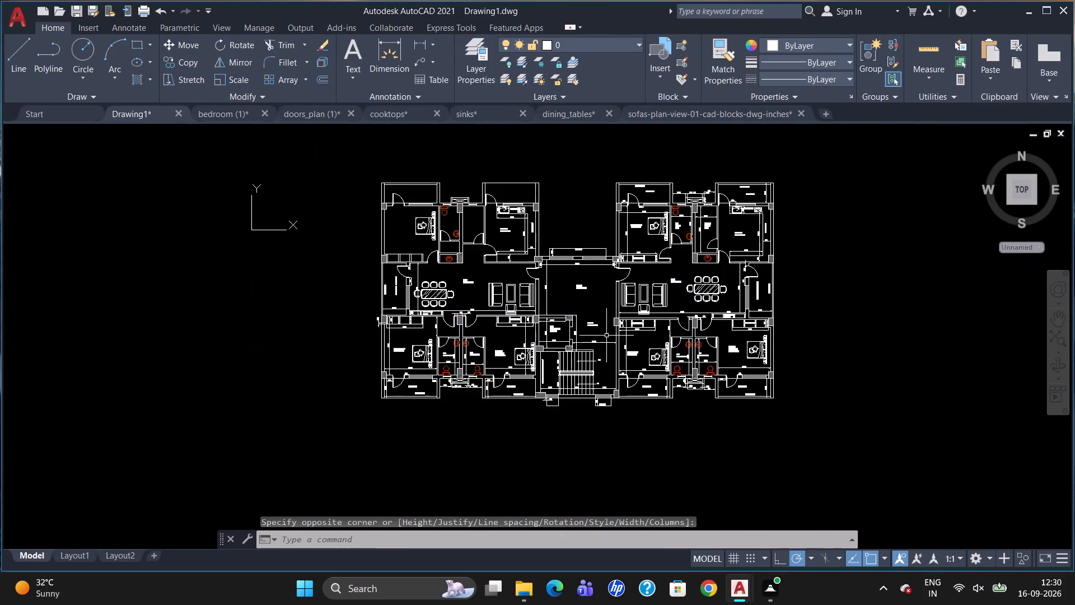
scroll(438, 286, up, 4)
scroll(494, 342, down, 3)
scroll(597, 225, up, 3)
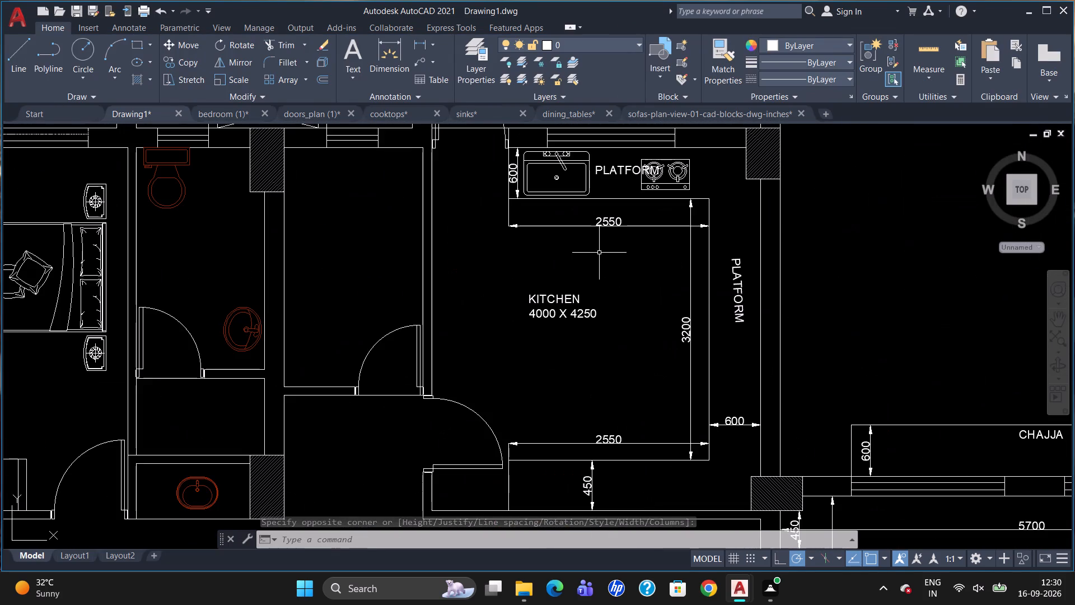
scroll(568, 330, down, 1)
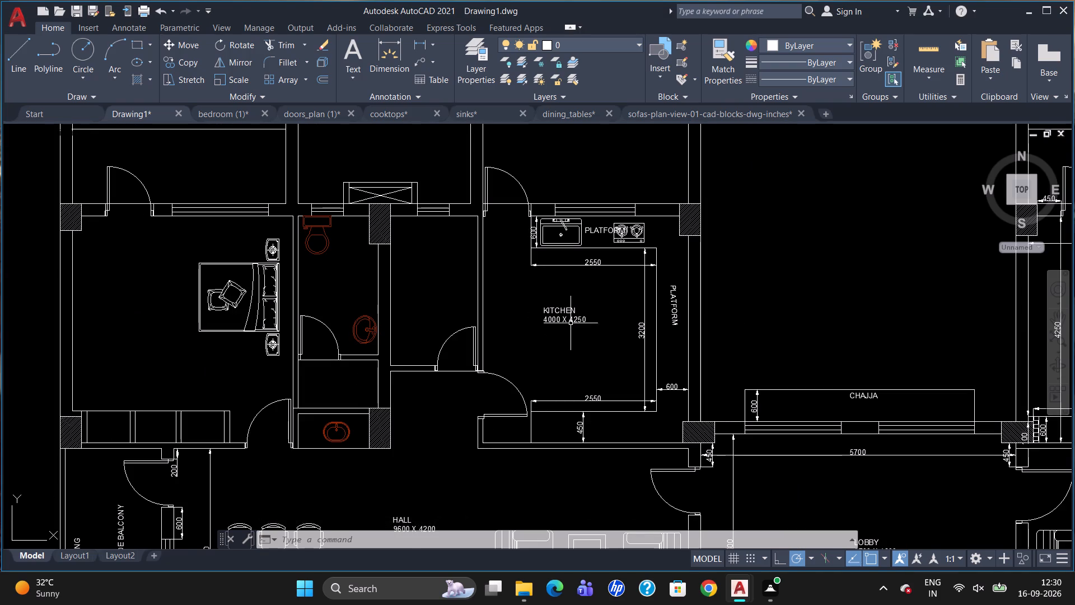
scroll(577, 357, down, 1)
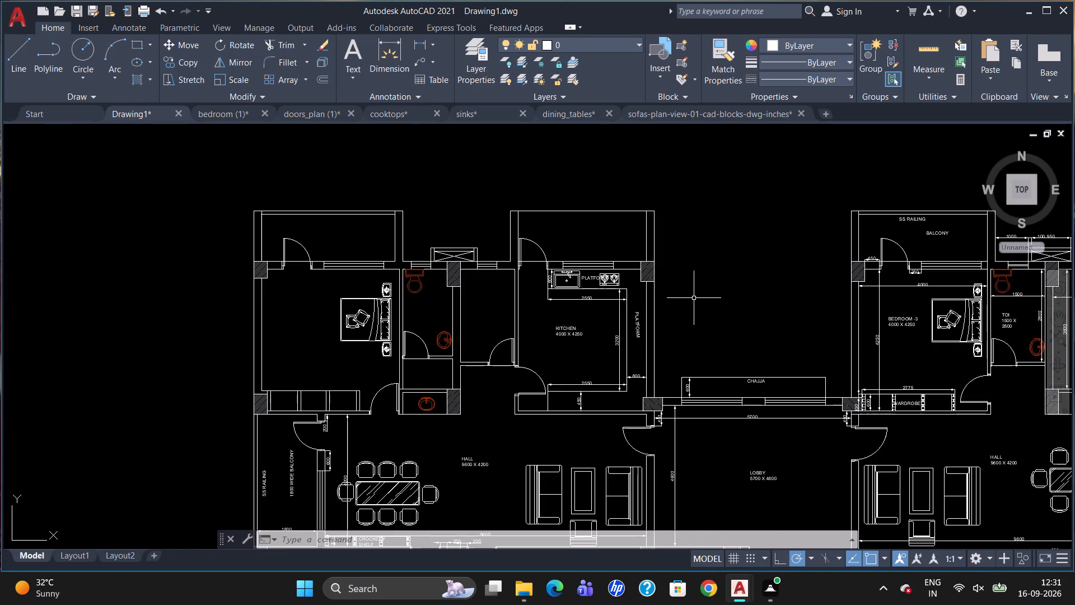
scroll(618, 287, down, 2)
scroll(839, 259, up, 3)
double_click(853, 297)
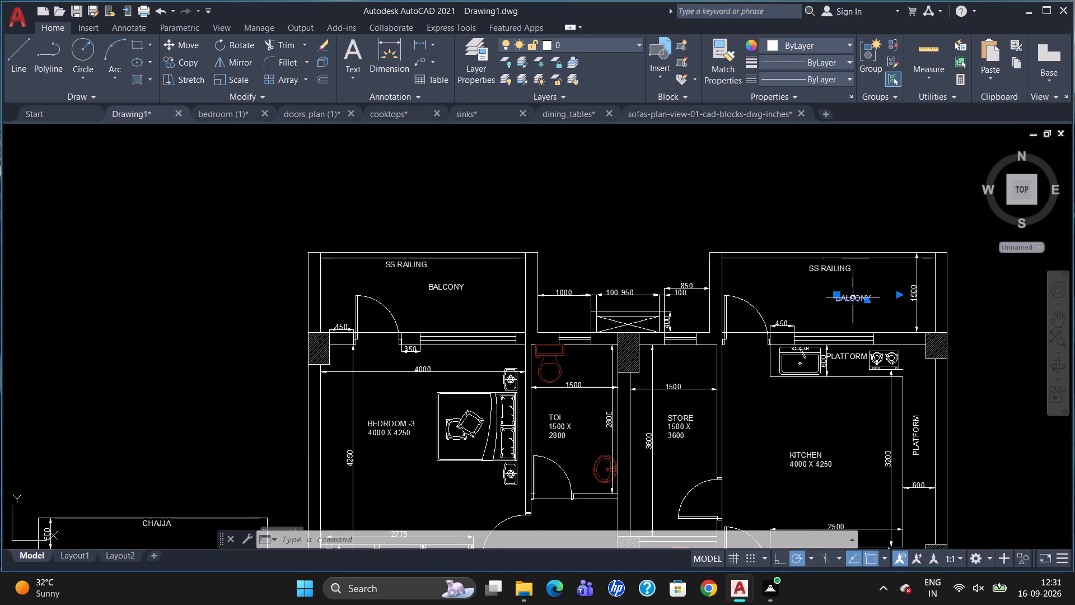
drag(873, 299, 781, 322)
key(BackSpace)
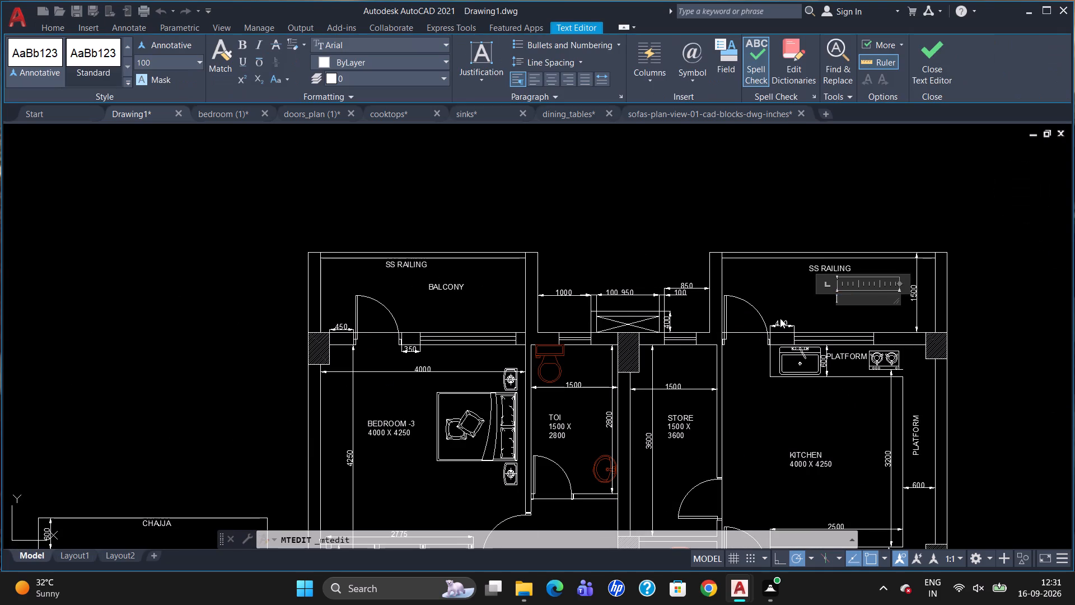
text(WASH)
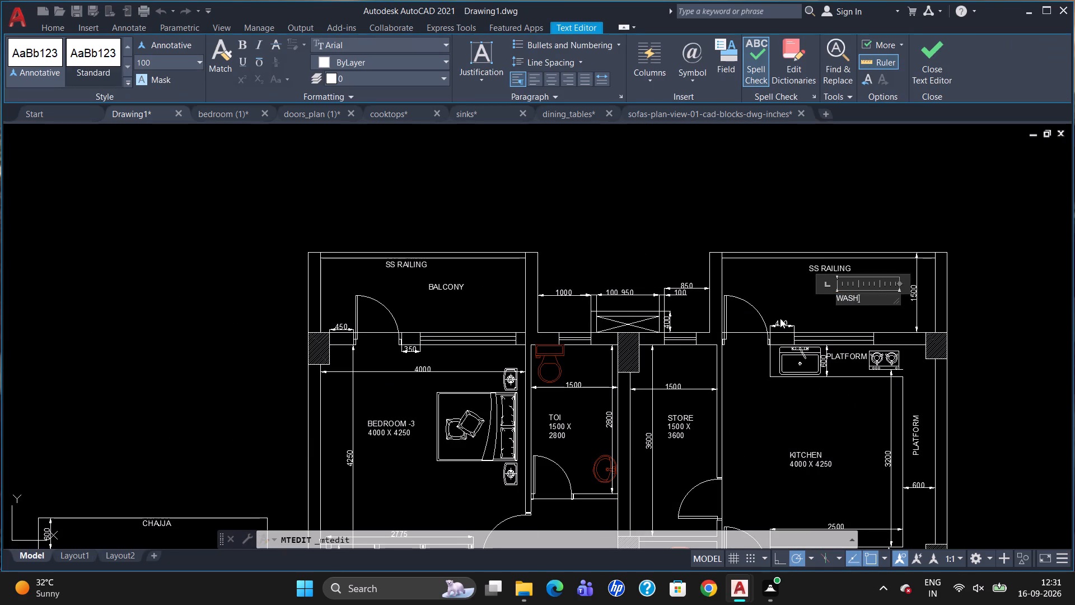
click(781, 316)
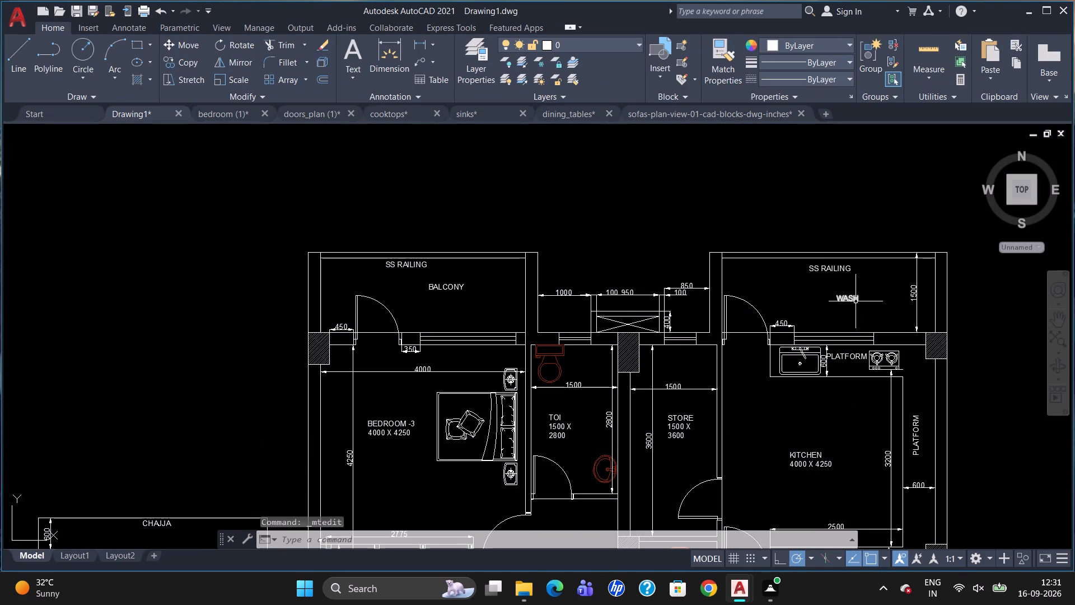
Copy the WASH label into the opposite flat's kitchen balcony twice, once in the open area and once near the outer edge.
click(852, 301)
text(CO)
key(Return)
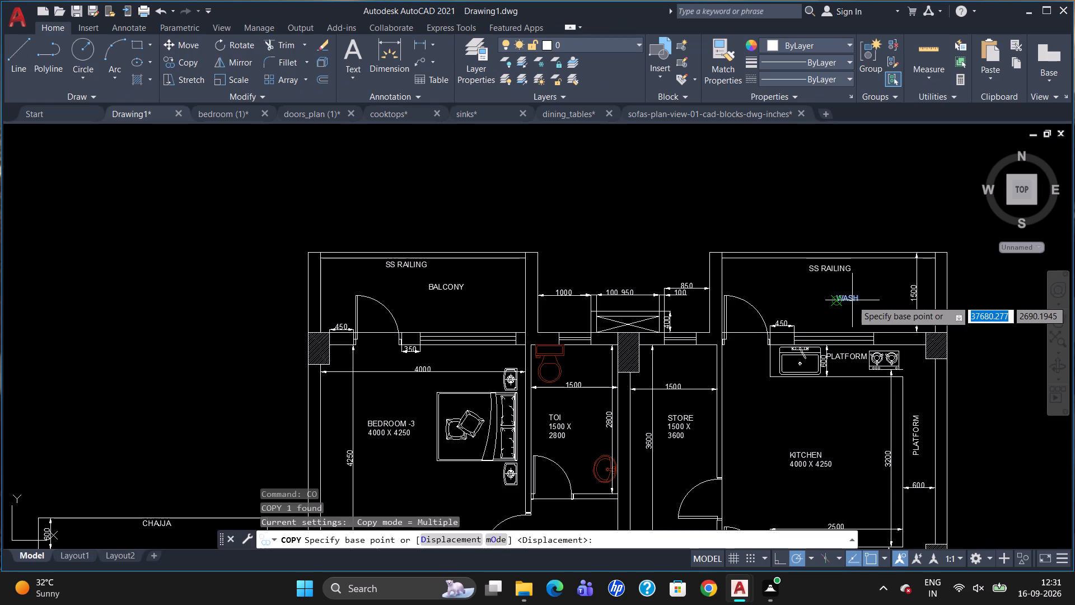
click(852, 300)
scroll(847, 246, down, 3)
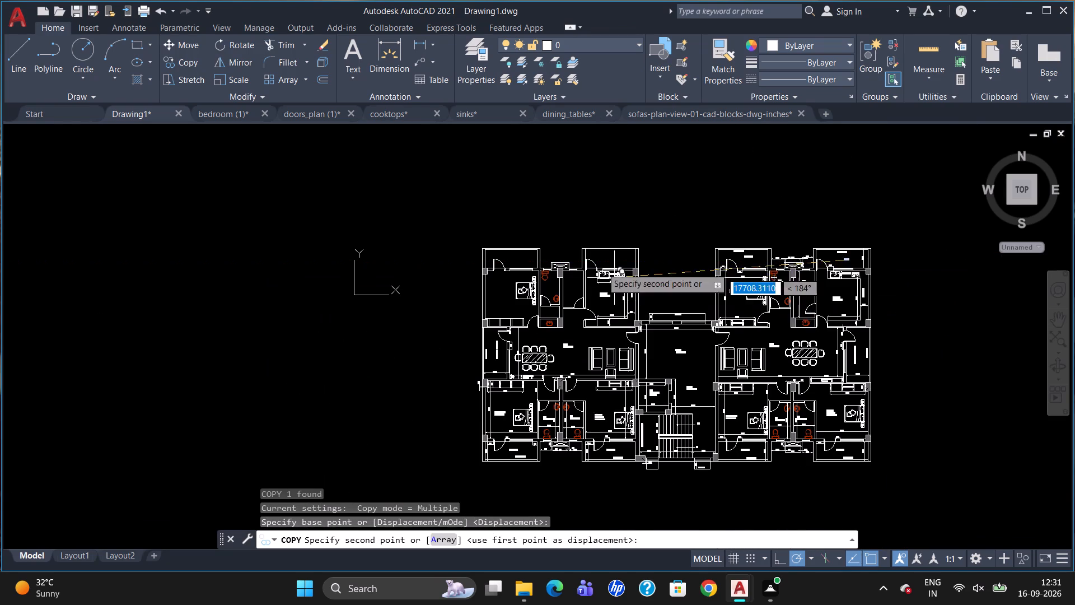
scroll(592, 256, up, 4)
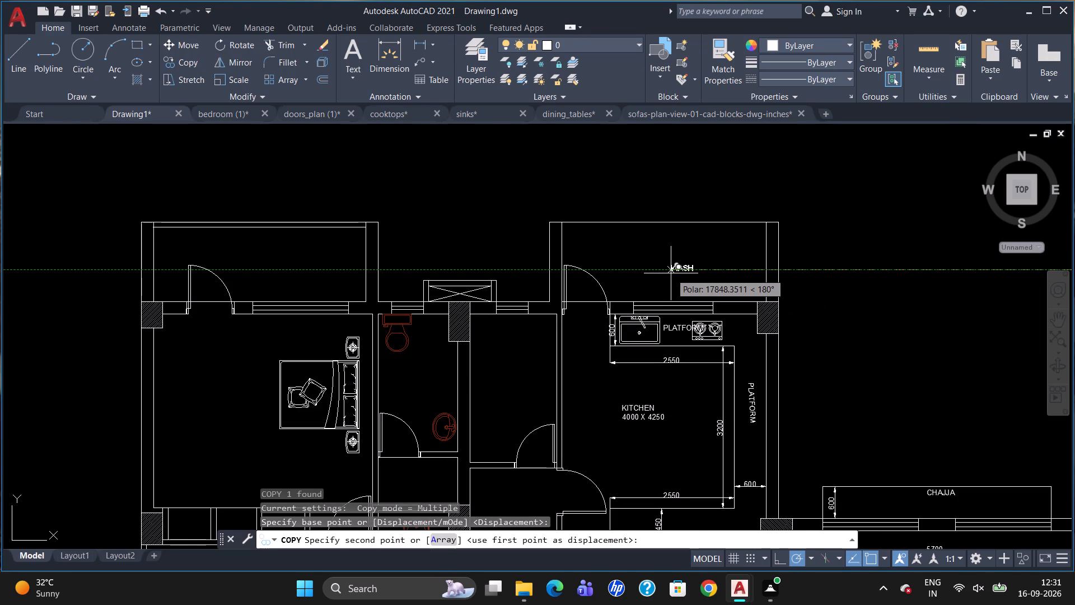
scroll(677, 272, up, 2)
click(683, 270)
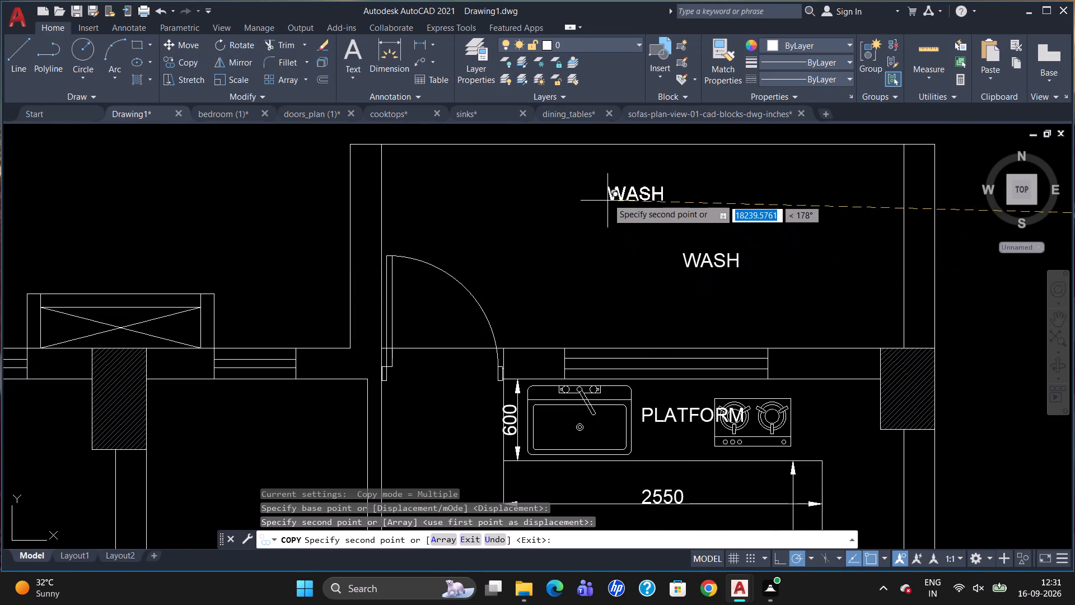
click(601, 181)
key(Escape)
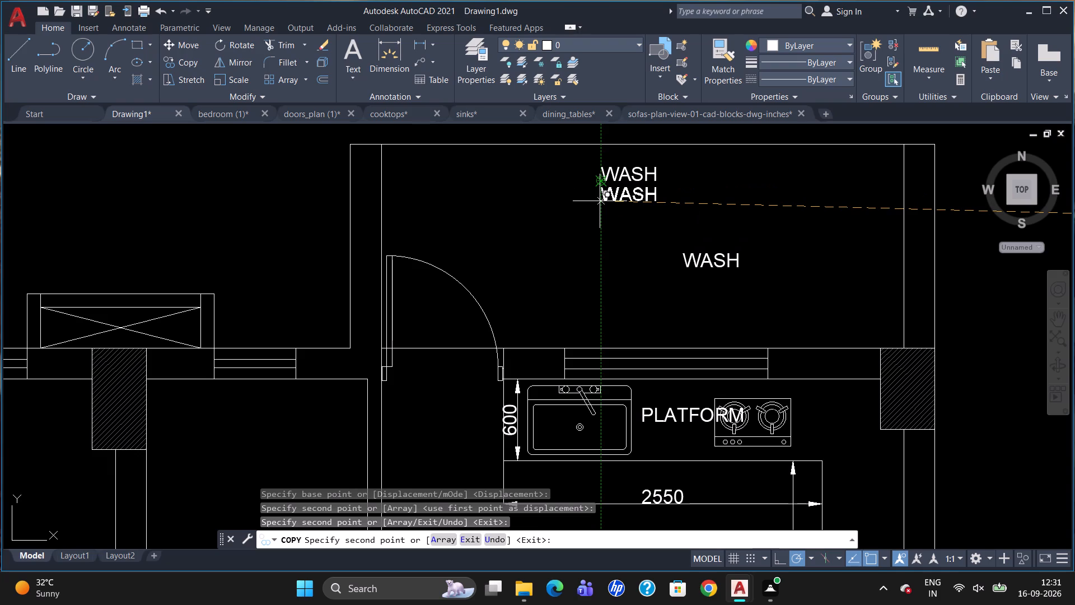
Change the copied label near the wash area's outer edge to SS RAILING.
double_click(635, 171)
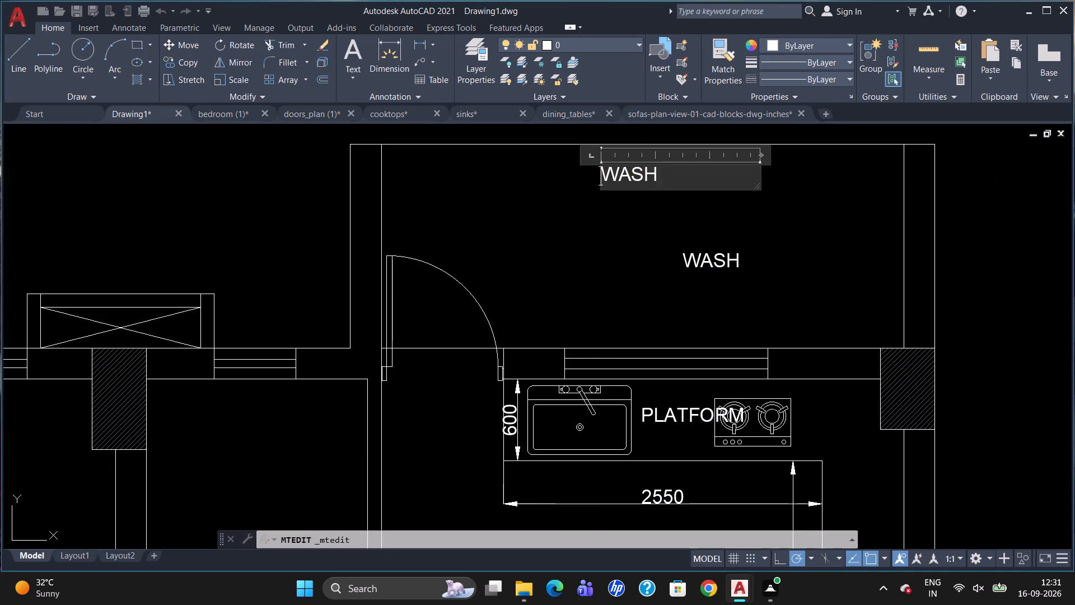
drag(665, 179, 605, 182)
key(Delete)
text(SS RAILING)
click(653, 229)
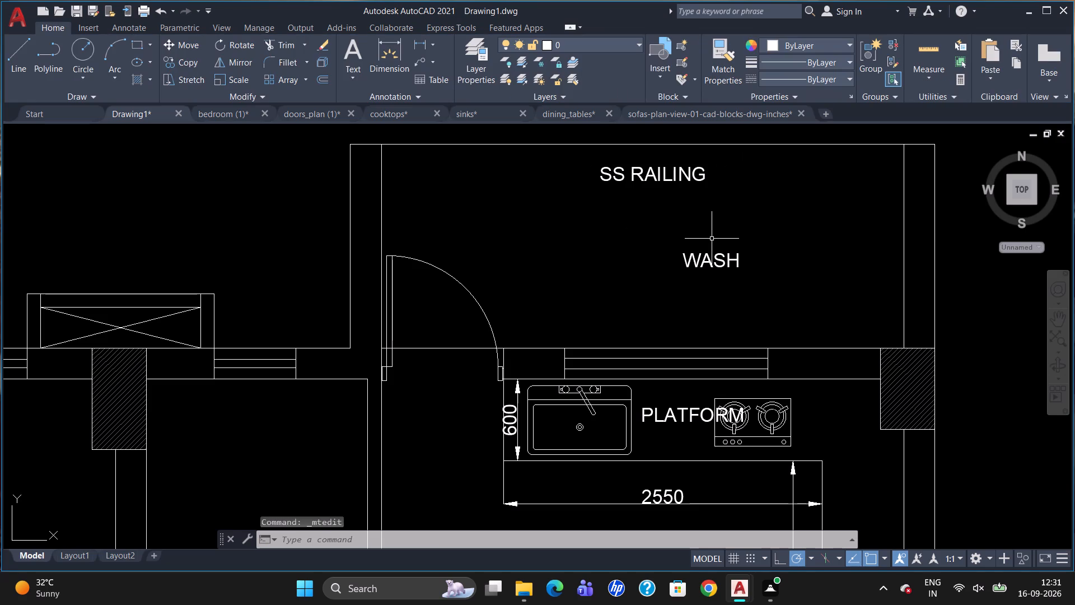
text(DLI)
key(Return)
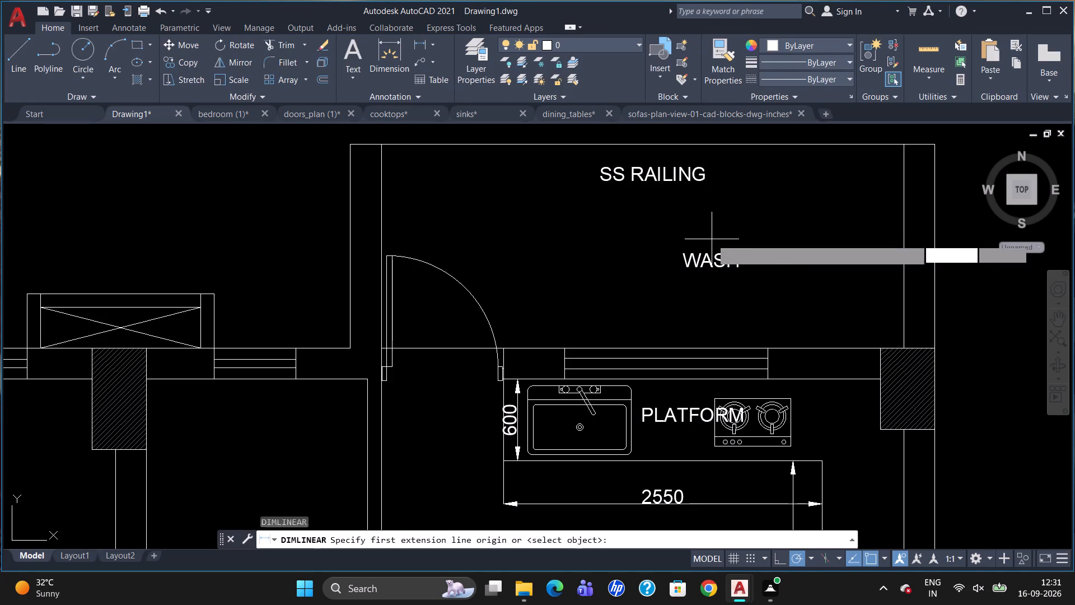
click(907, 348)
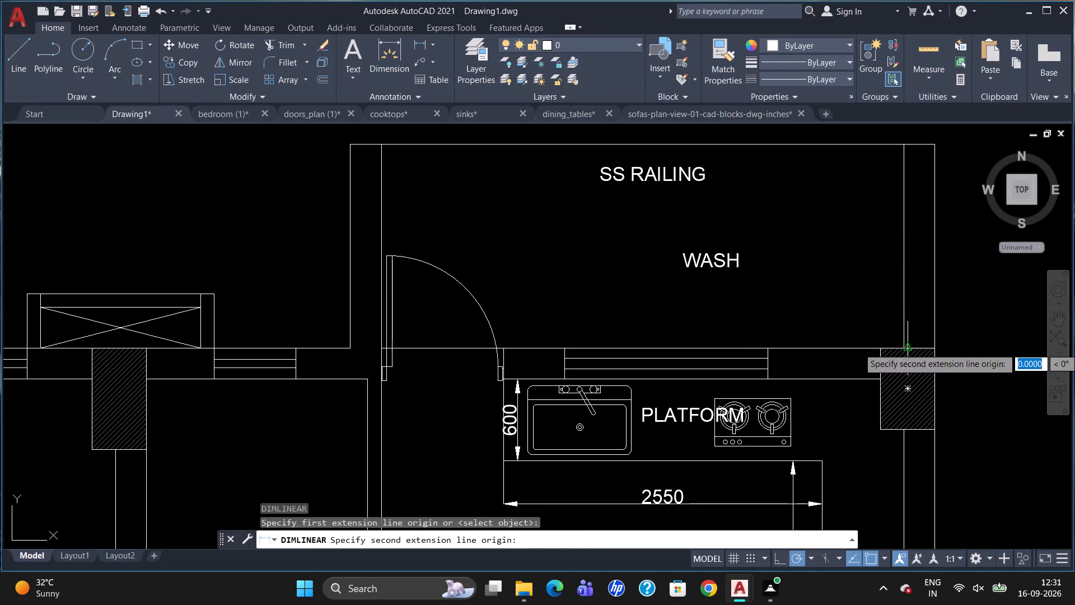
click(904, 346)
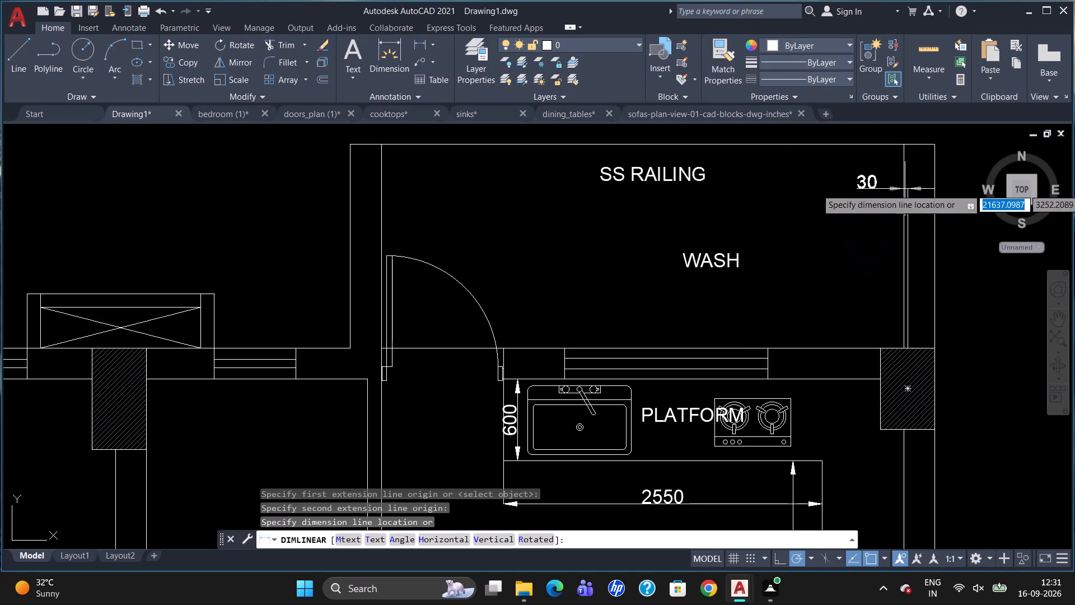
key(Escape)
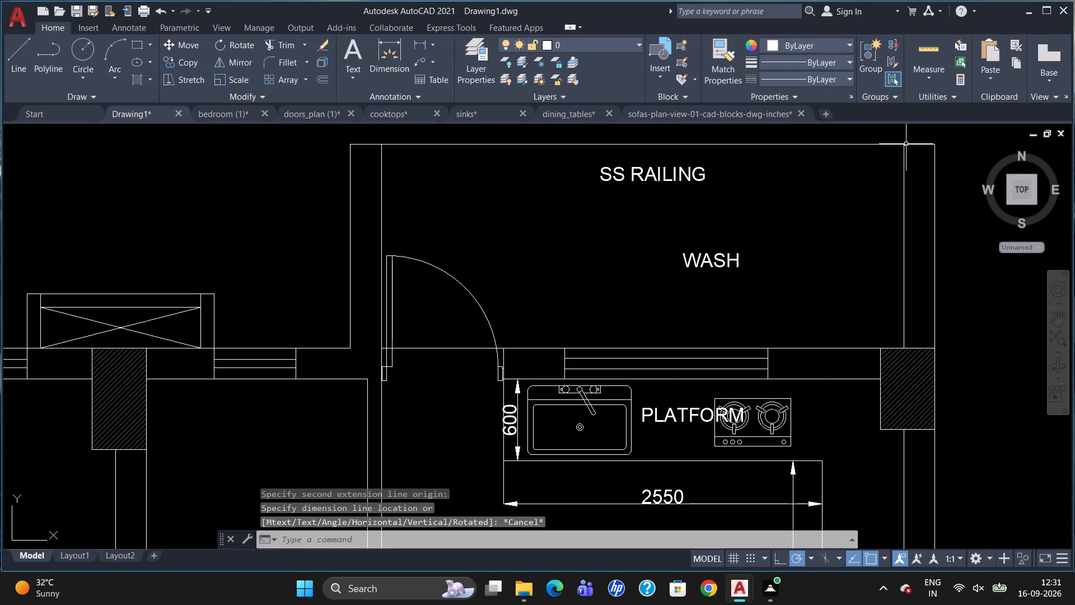
Break the wash area's outer edge line at the inner faces of both side walls using Break at Point.
scroll(563, 231, down, 1)
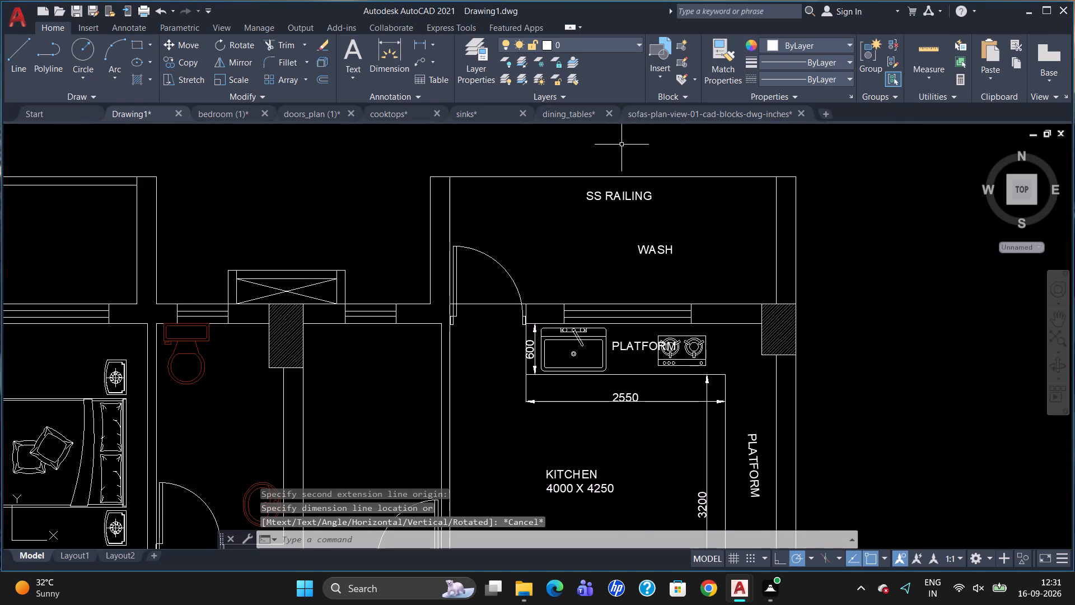
scroll(626, 162, up, 1)
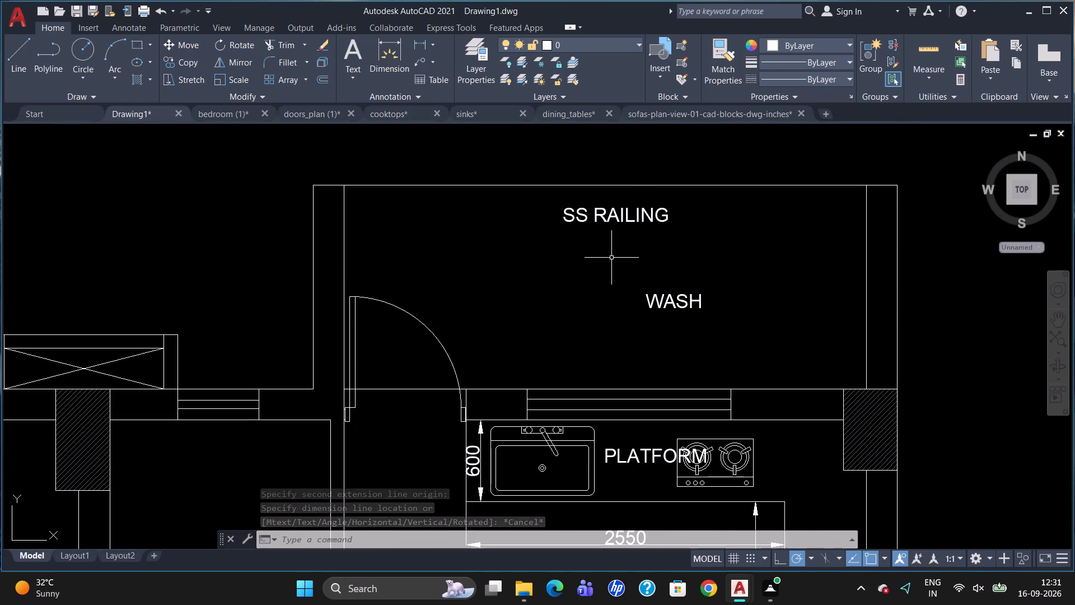
text(BR)
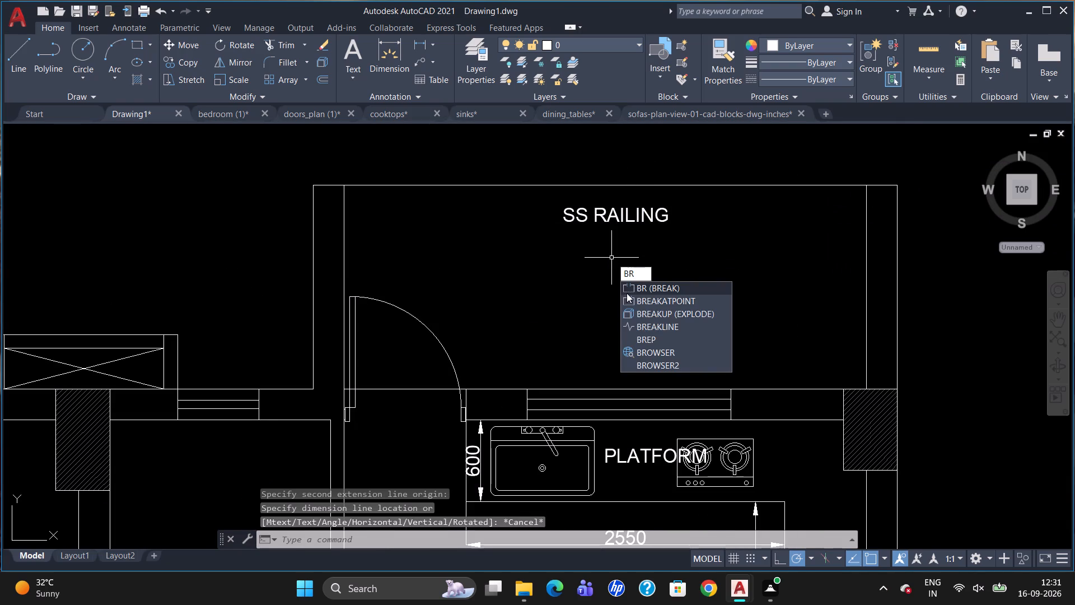
click(629, 297)
click(614, 184)
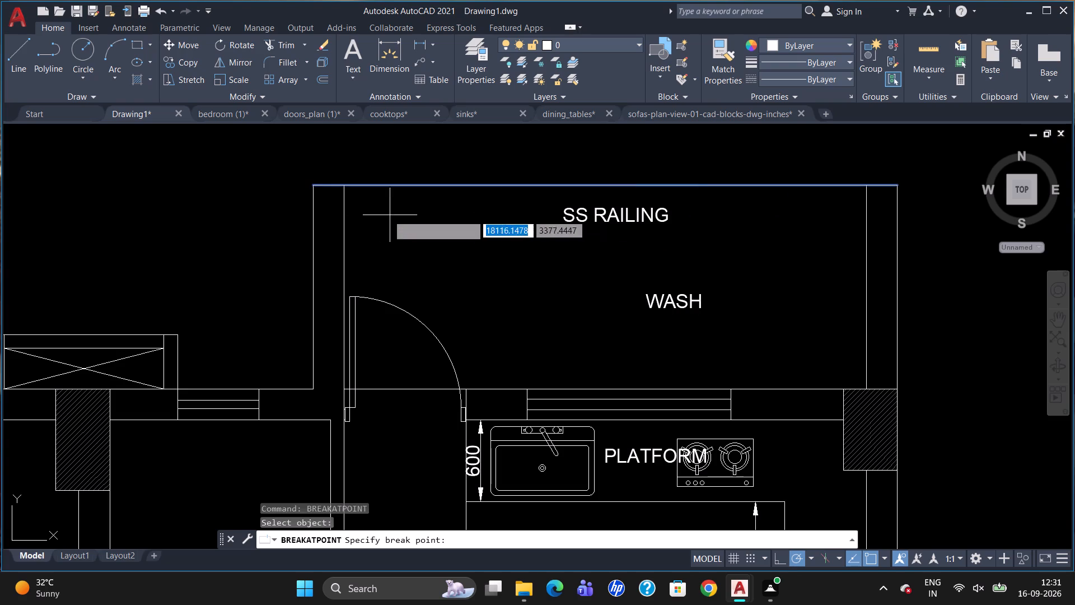
drag(347, 188, 350, 196)
text(BR)
click(404, 289)
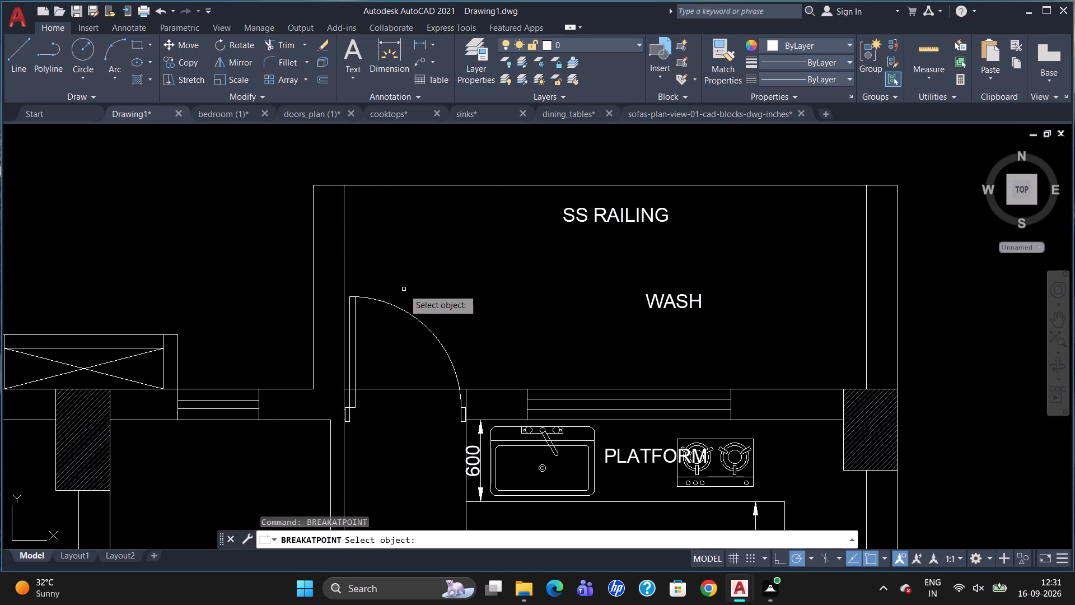
click(856, 184)
click(866, 184)
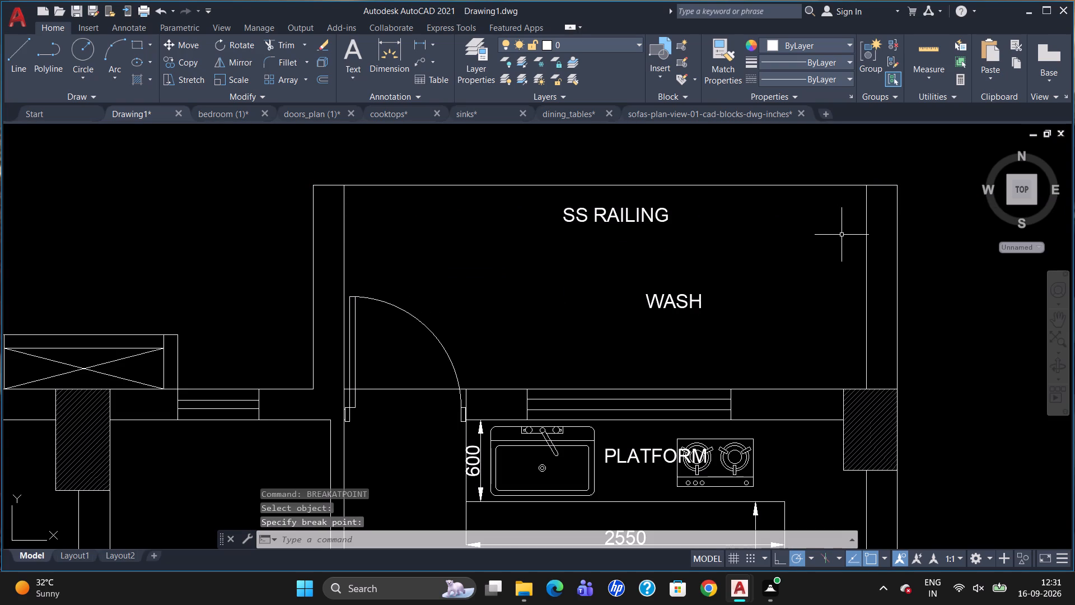
Offset the wash area's outer edge line 100 inward to form the SS railing.
key(o)
key(Return)
text(100)
key(Return)
click(796, 185)
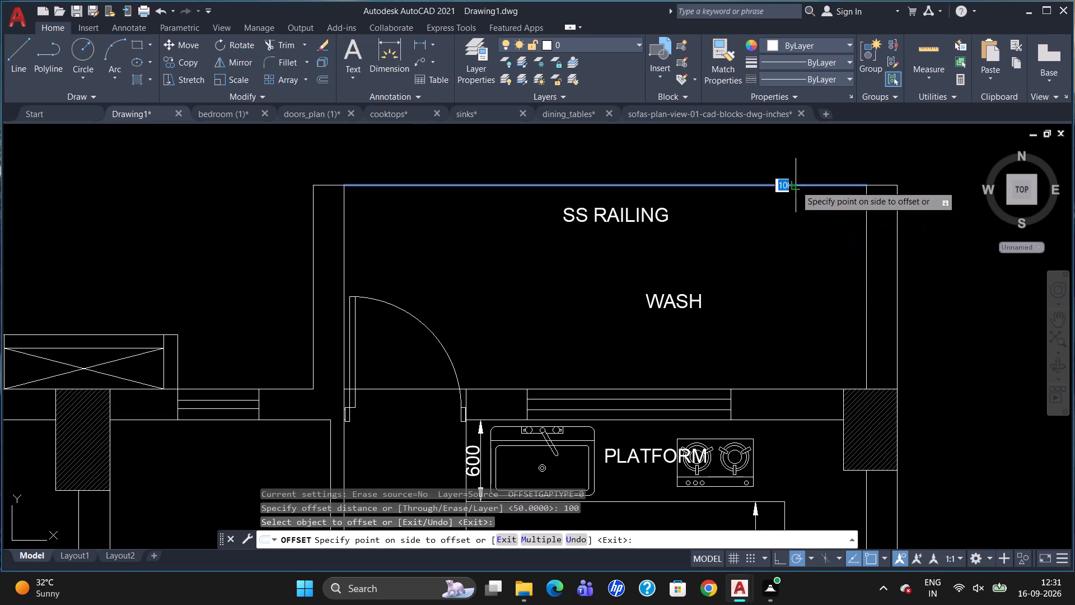
click(794, 198)
key(Escape)
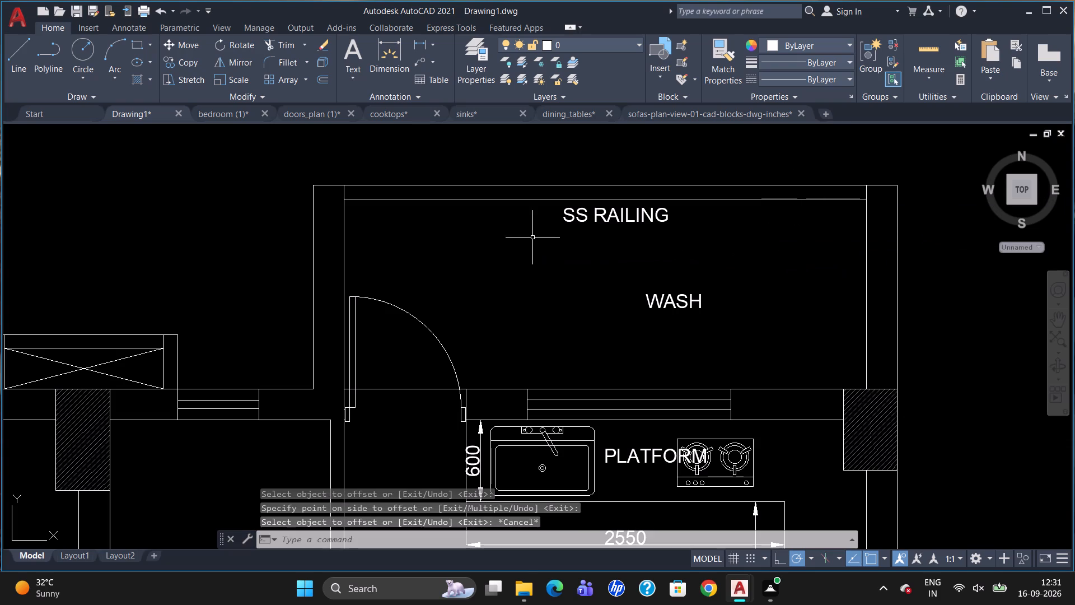
Add a linear dimension for the wash area's depth, from the kitchen's outer wall to the outer edge, beside its side wall.
text(DLI)
key(Return)
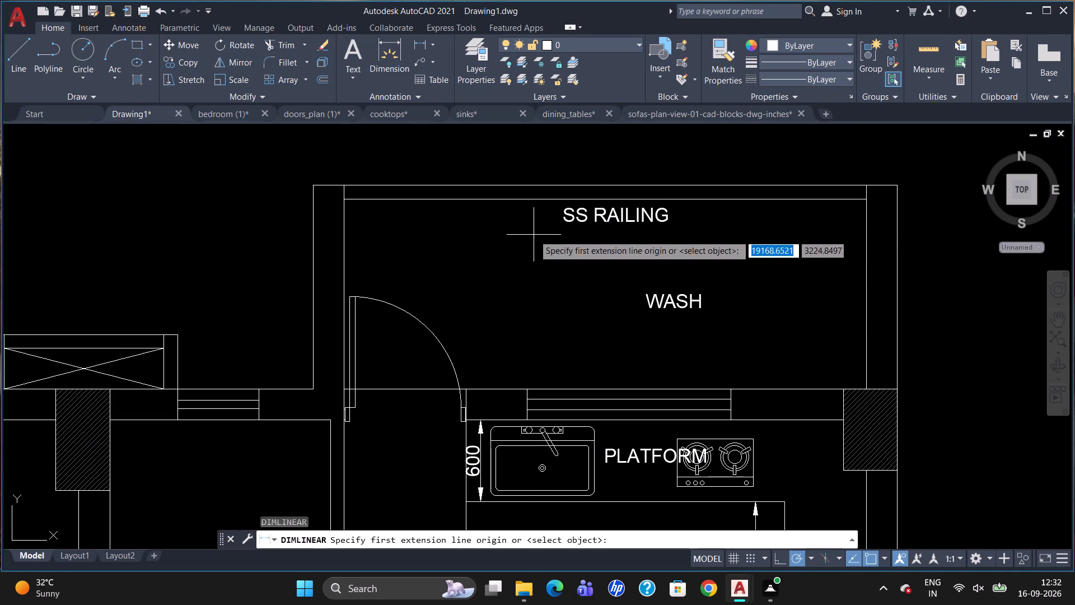
scroll(863, 388, up, 2)
click(870, 385)
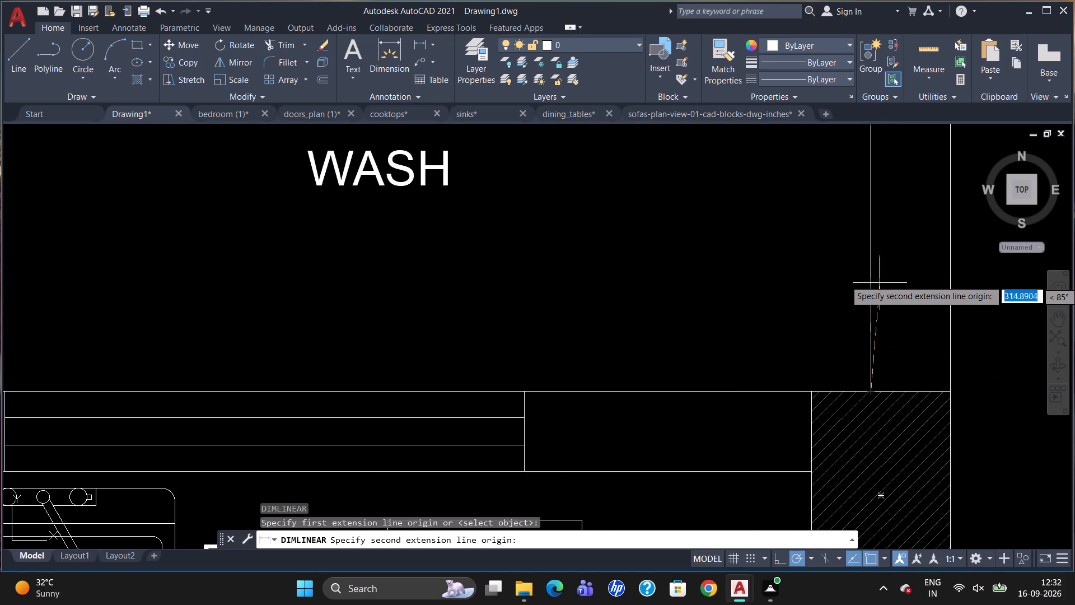
scroll(880, 294, down, 3)
scroll(879, 217, up, 2)
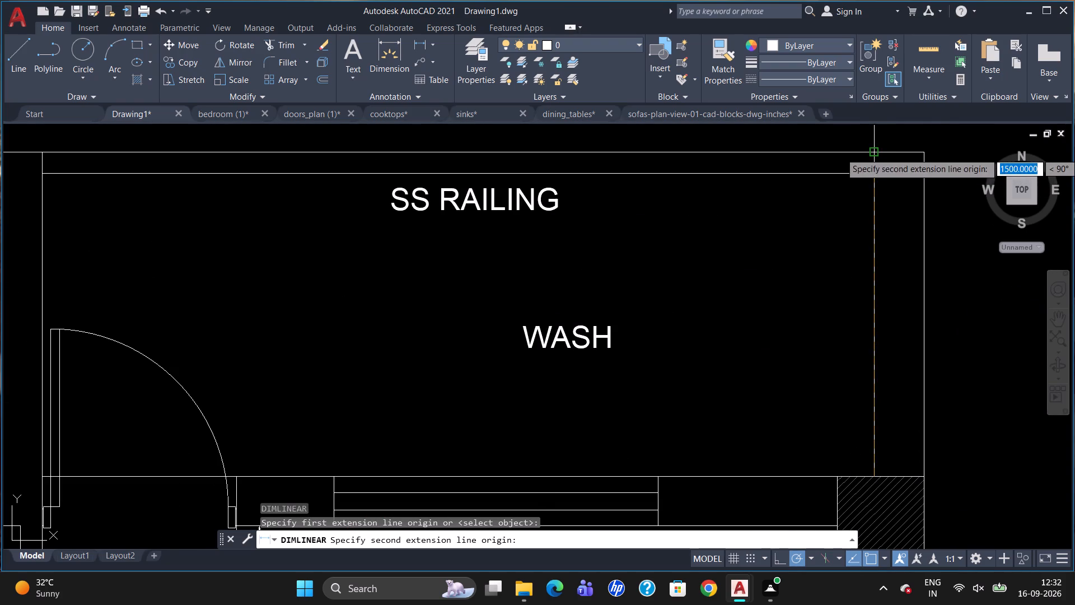
click(876, 153)
click(820, 171)
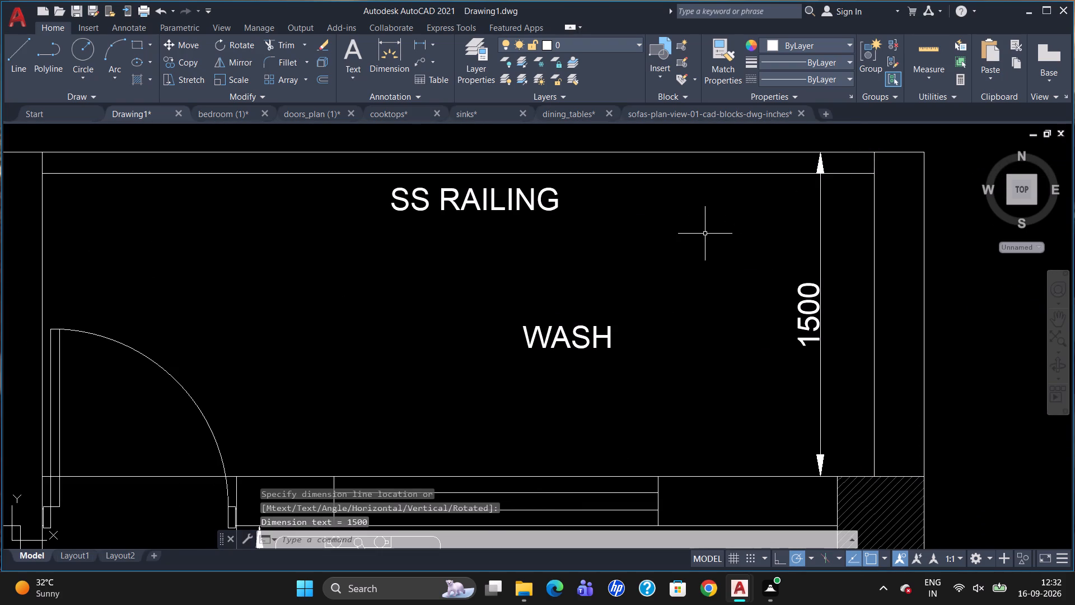
Add a linear dimension across the width of the small unlabelled room between the toilet and the kitchen.
scroll(737, 212, down, 2)
scroll(820, 180, down, 2)
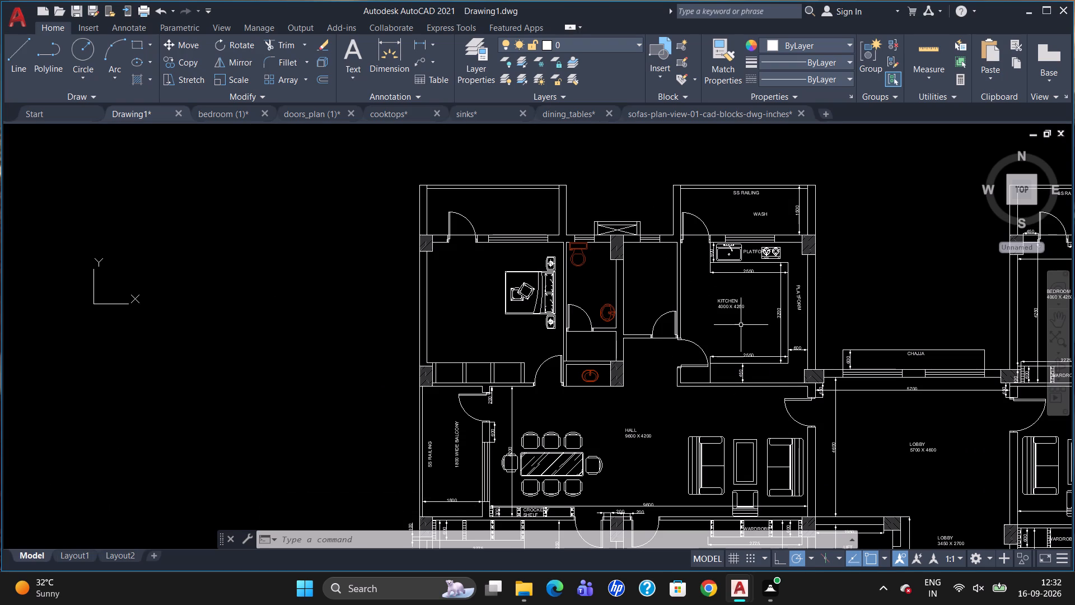
scroll(593, 417, up, 1)
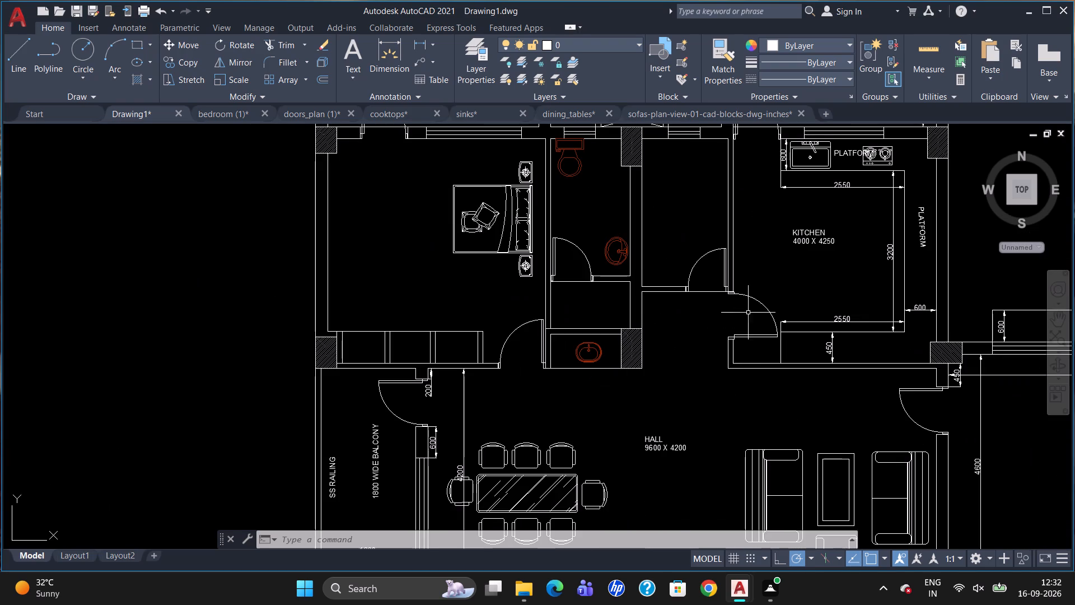
scroll(744, 327, down, 1)
scroll(795, 219, up, 1)
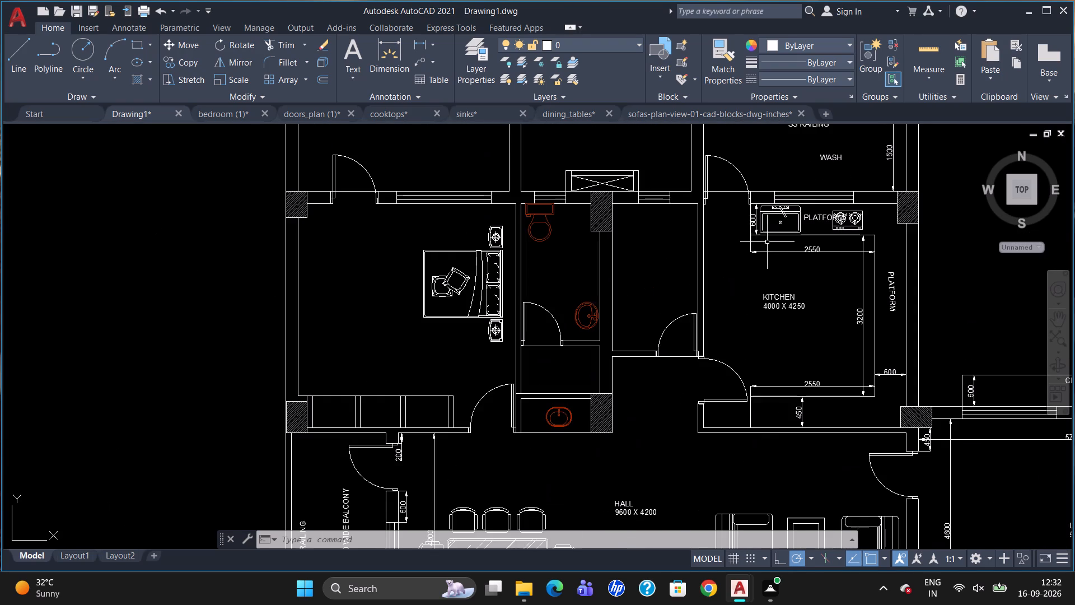
text(DLI)
key(Return)
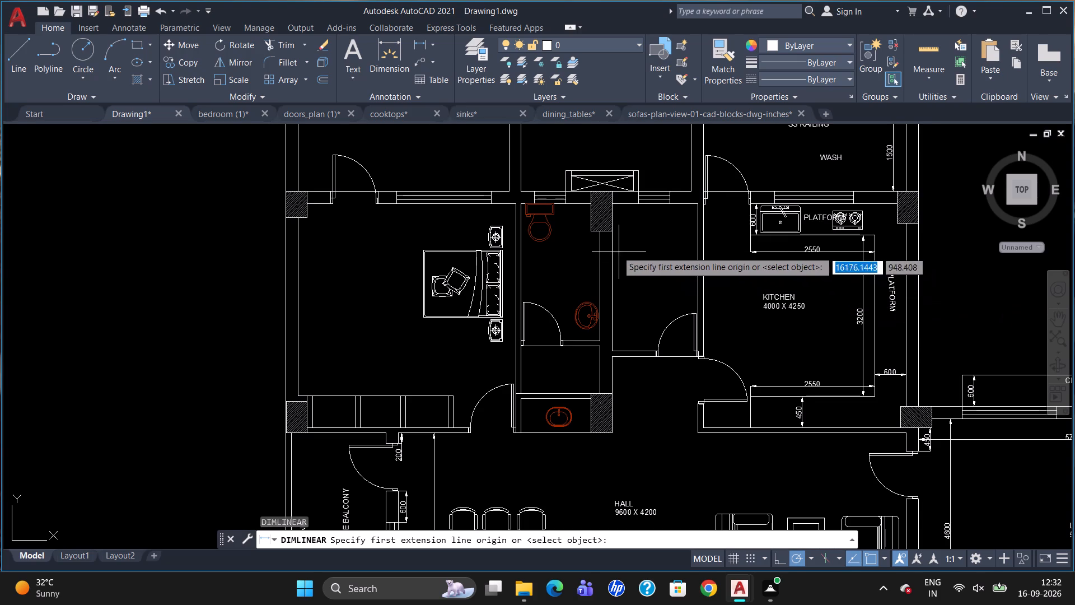
click(613, 248)
click(693, 245)
click(693, 243)
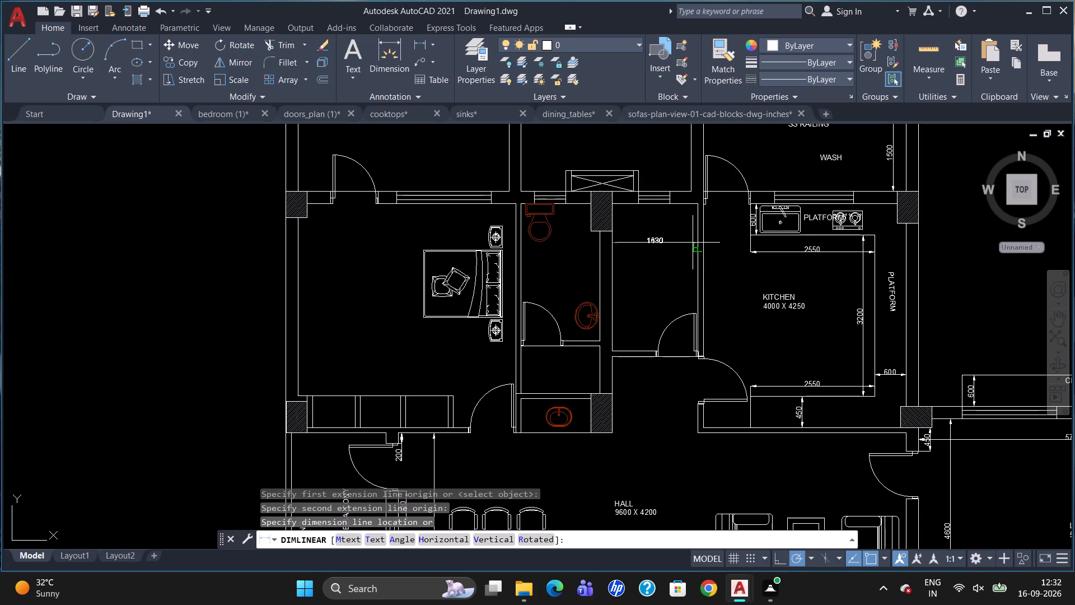
Override the small room's width dimension text with 1500.
double_click(651, 246)
key(Delete)
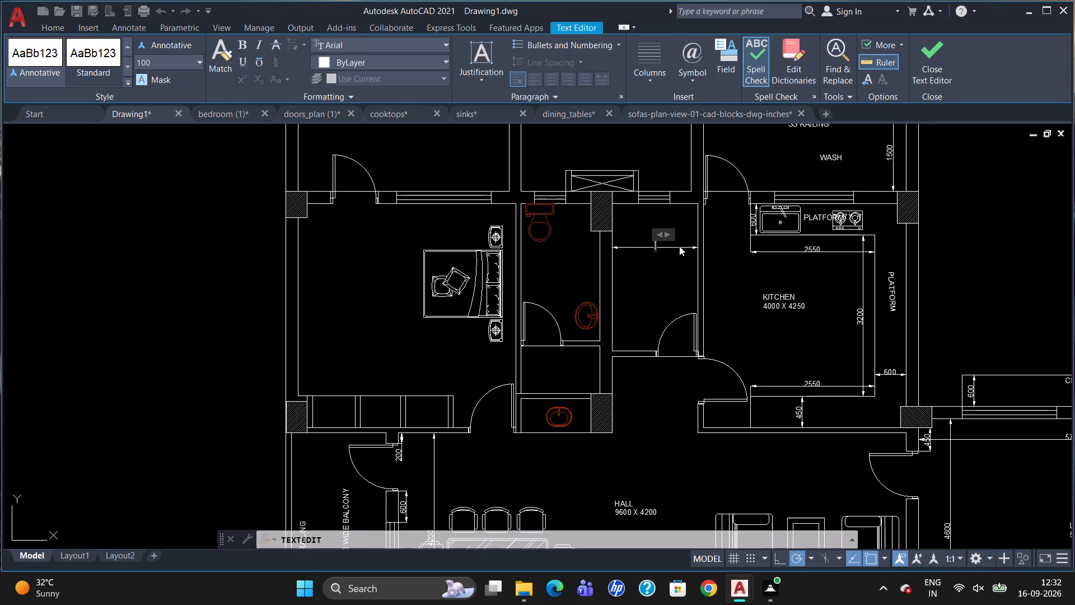
text(14)
key(BackSpace)
text(500)
click(637, 290)
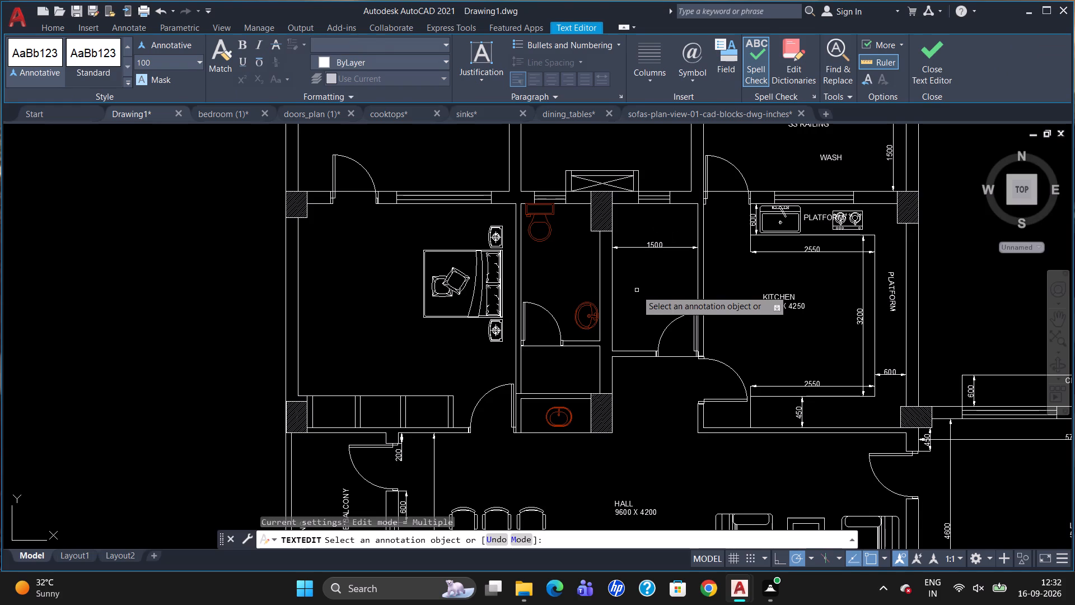
key(Escape)
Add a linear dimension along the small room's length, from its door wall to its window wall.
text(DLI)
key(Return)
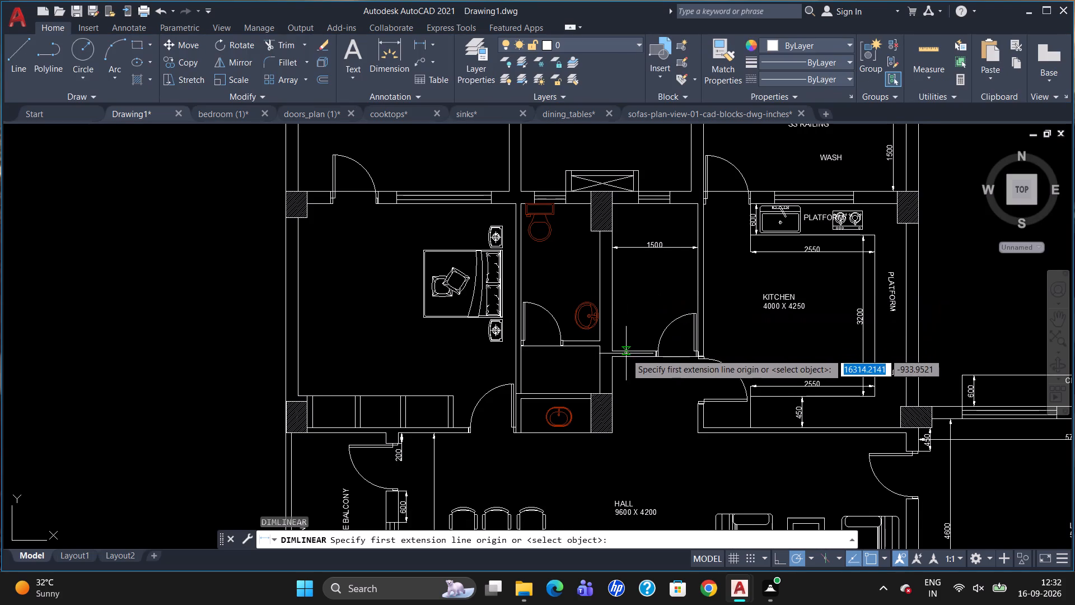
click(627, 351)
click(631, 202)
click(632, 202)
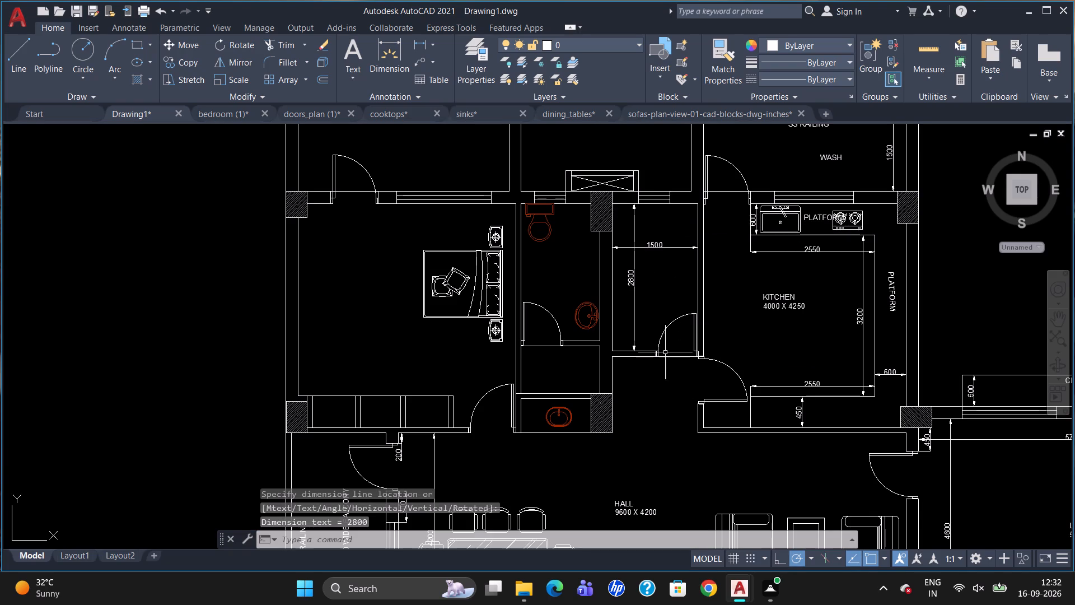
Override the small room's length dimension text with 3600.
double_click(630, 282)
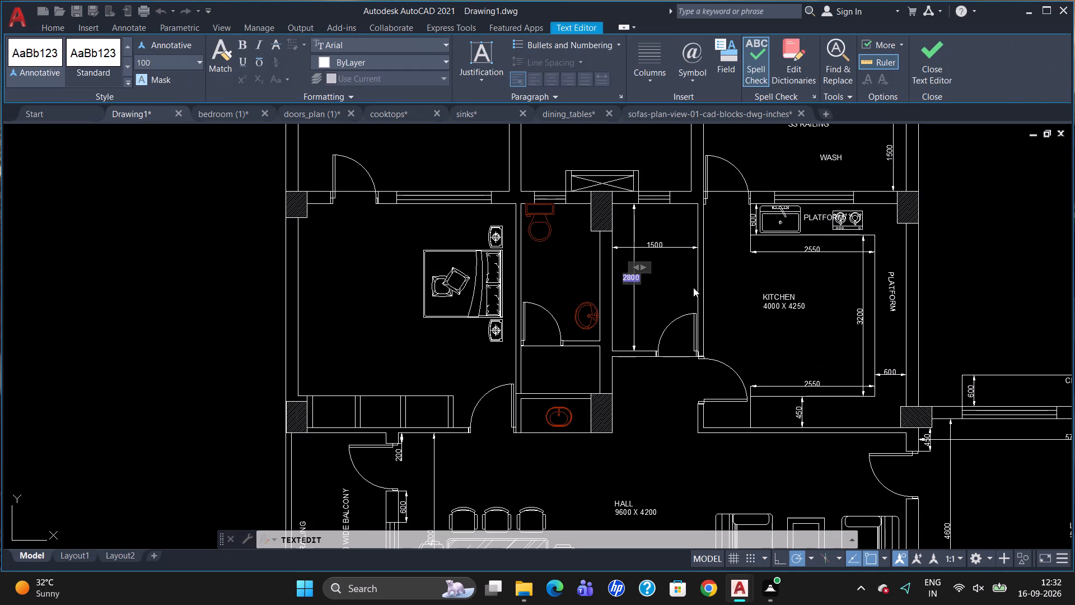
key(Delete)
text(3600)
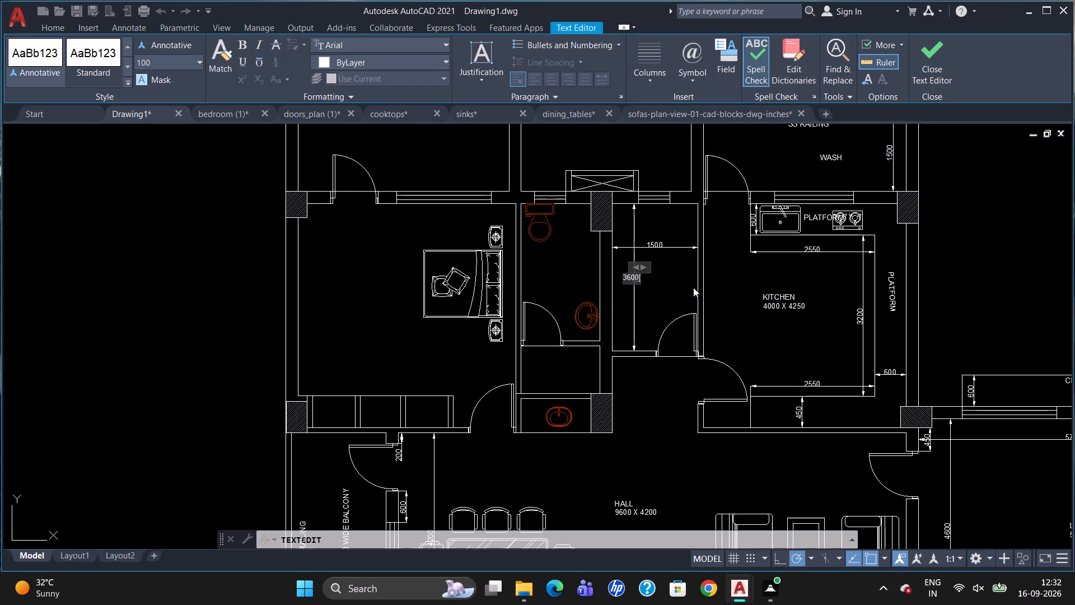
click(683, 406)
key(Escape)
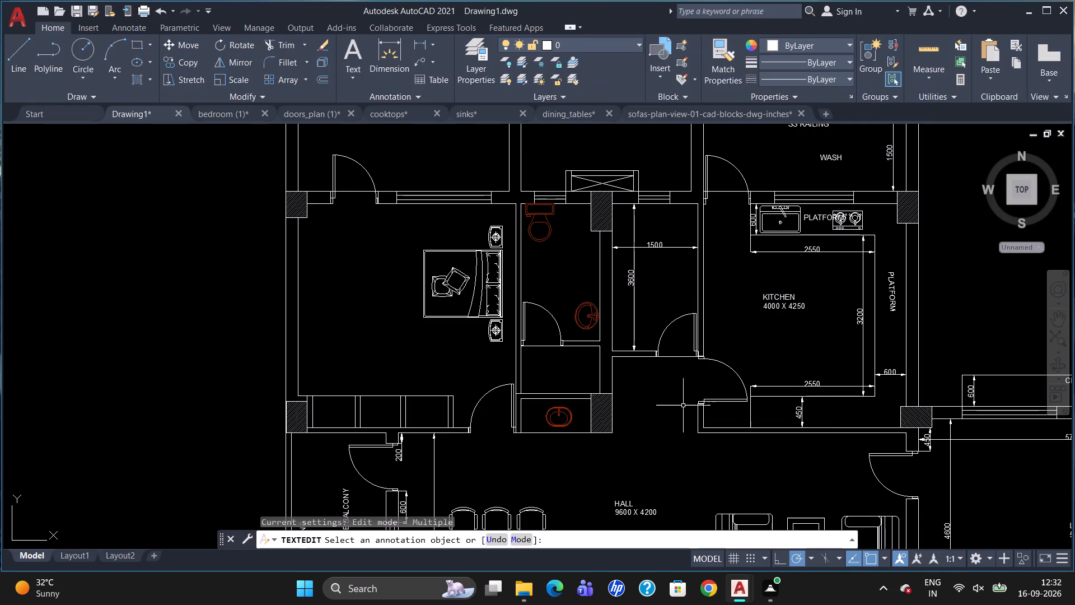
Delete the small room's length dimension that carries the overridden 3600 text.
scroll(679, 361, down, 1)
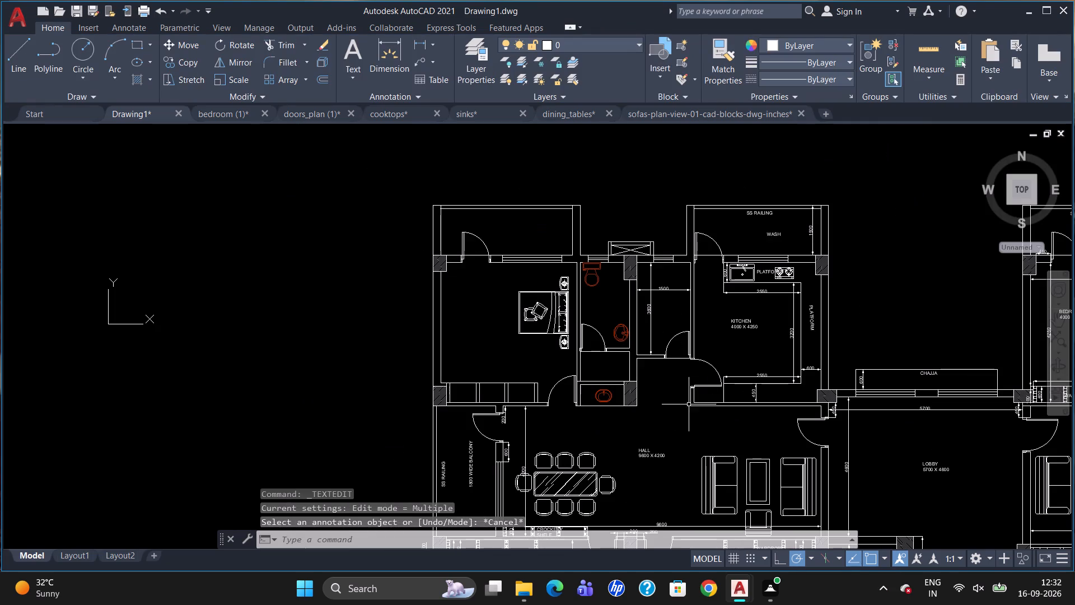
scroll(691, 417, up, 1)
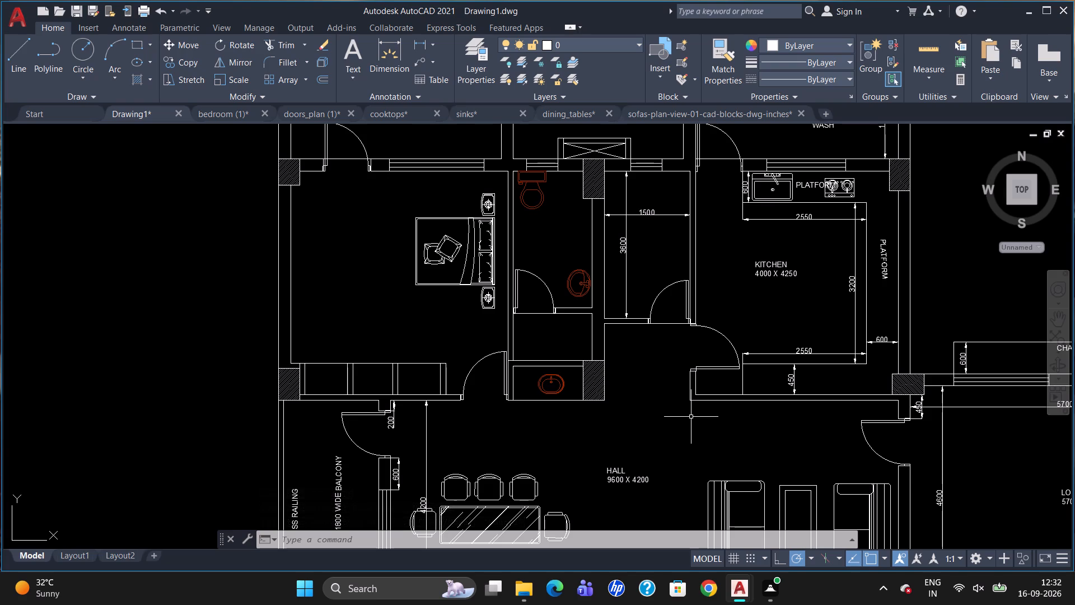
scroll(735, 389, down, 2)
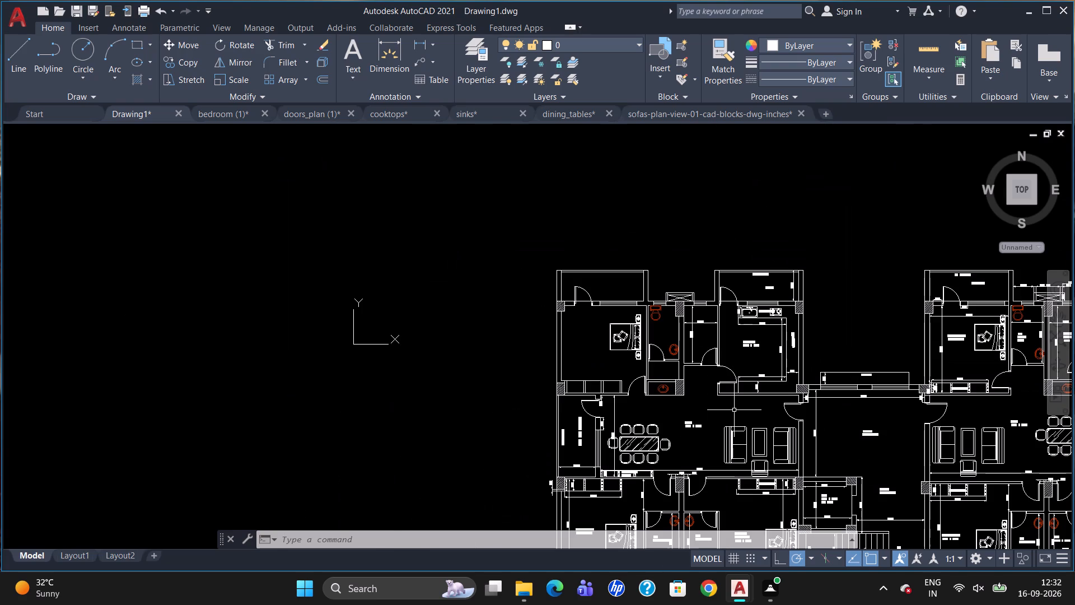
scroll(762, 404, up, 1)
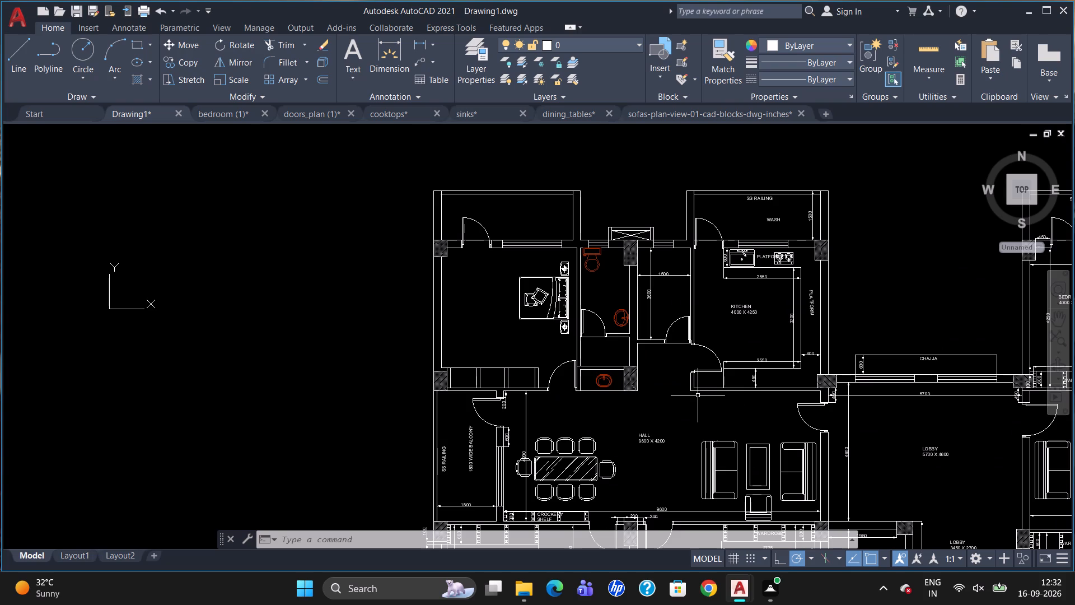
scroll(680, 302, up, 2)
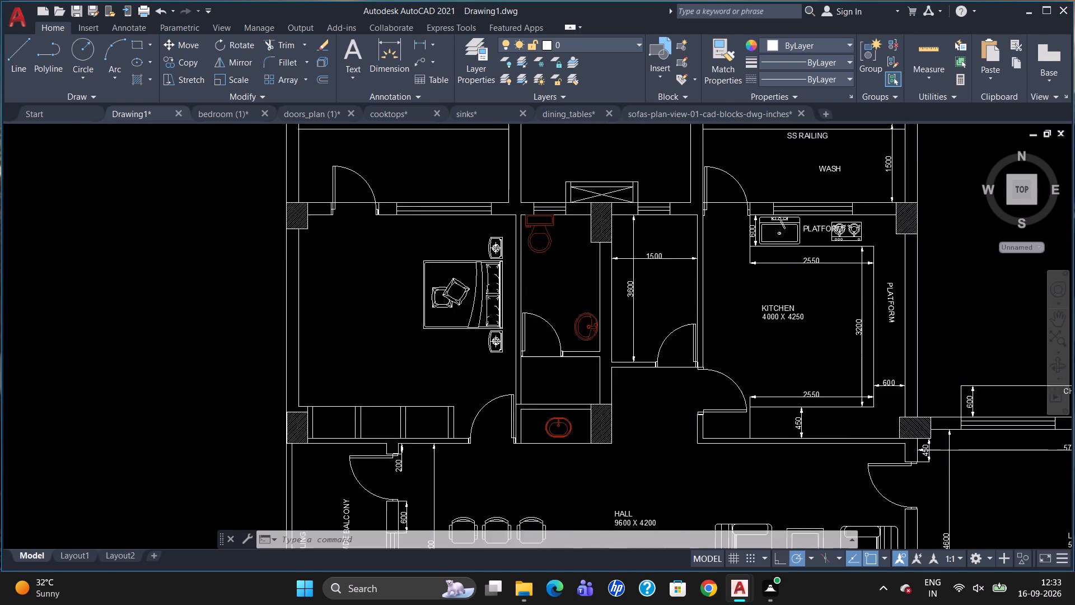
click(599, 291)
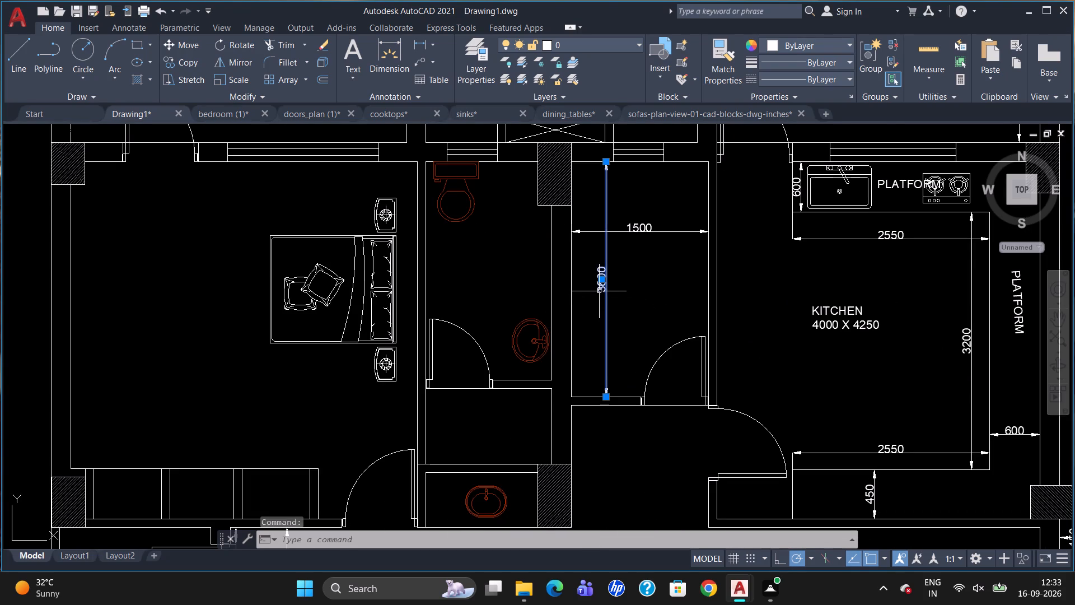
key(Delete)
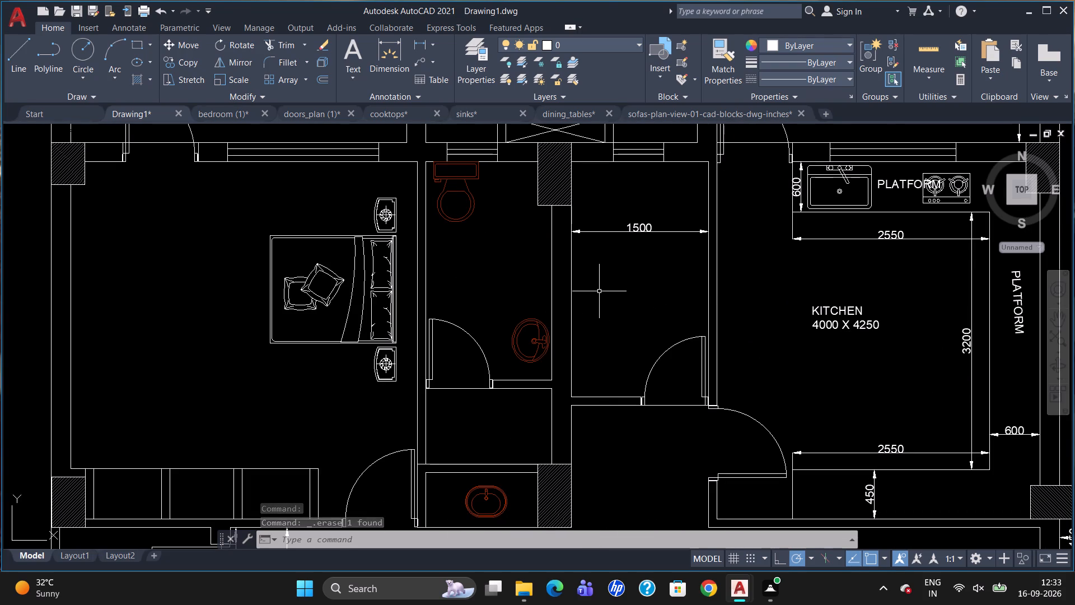
Dimension the small room's length again between its inner corners, placing the dimension line close to the toilet-side wall.
text(DLI)
key(Return)
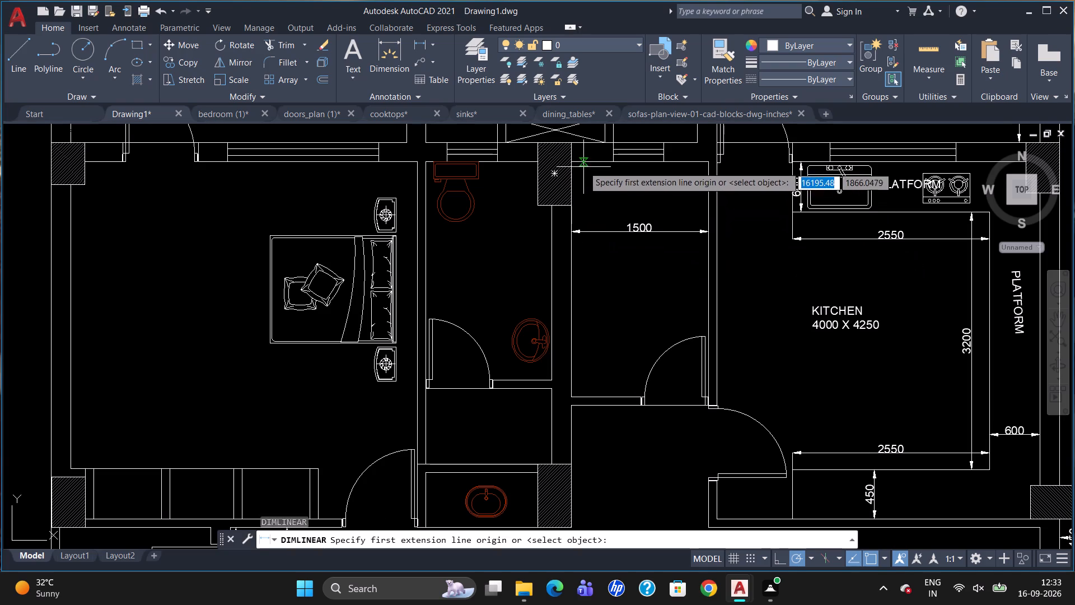
click(573, 160)
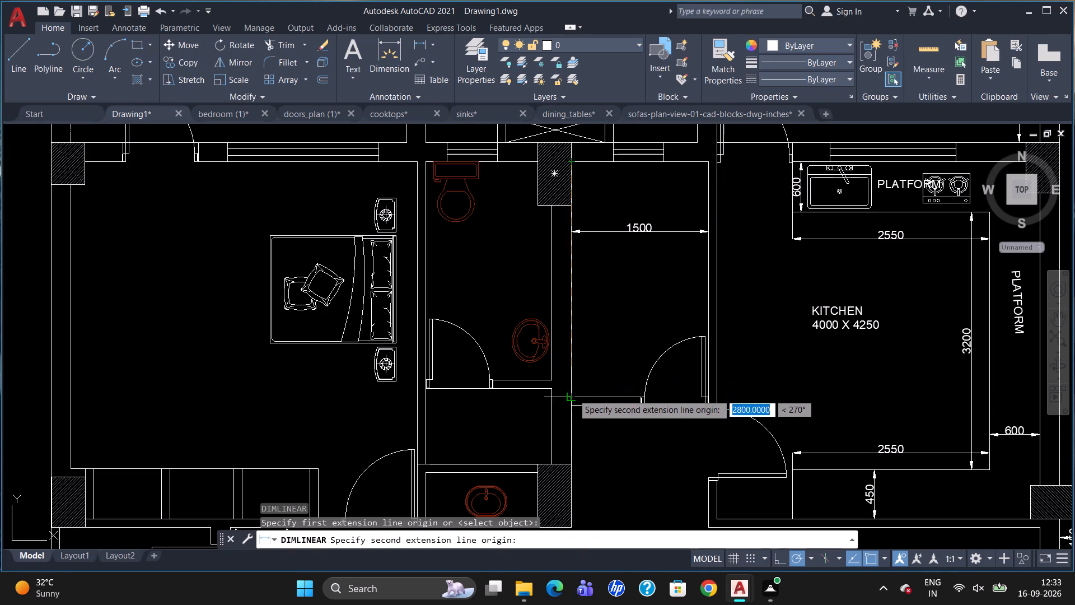
click(573, 394)
click(589, 390)
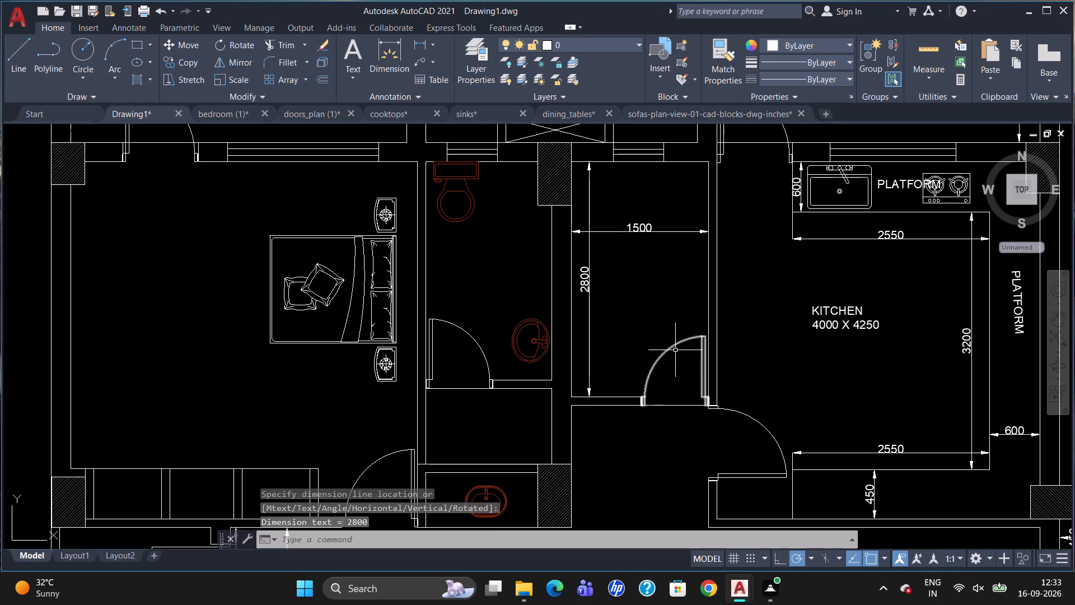
Start a multiline text label in the small room at height 100, reading STORE with 1500 X on the second line.
key(t)
key(Return)
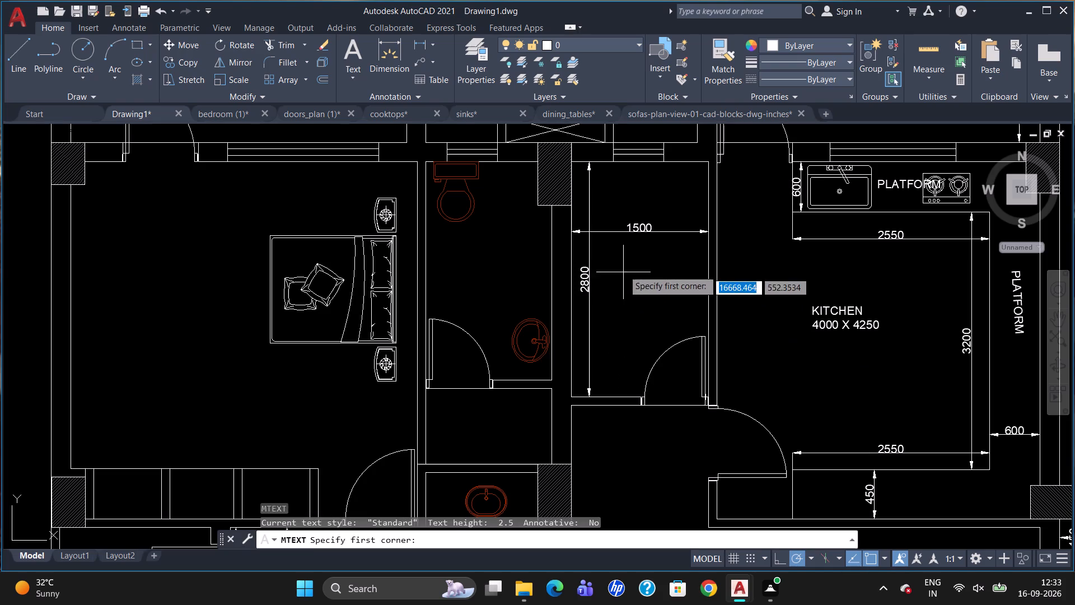
drag(620, 268, 622, 278)
click(666, 311)
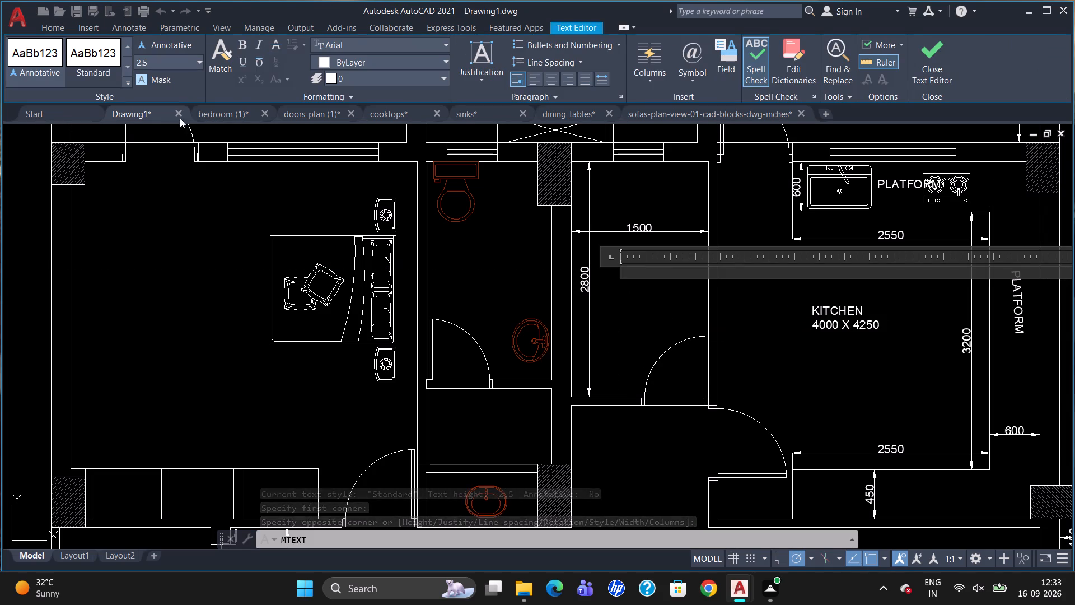
click(167, 63)
key(BackSpace)
text(100)
key(Return)
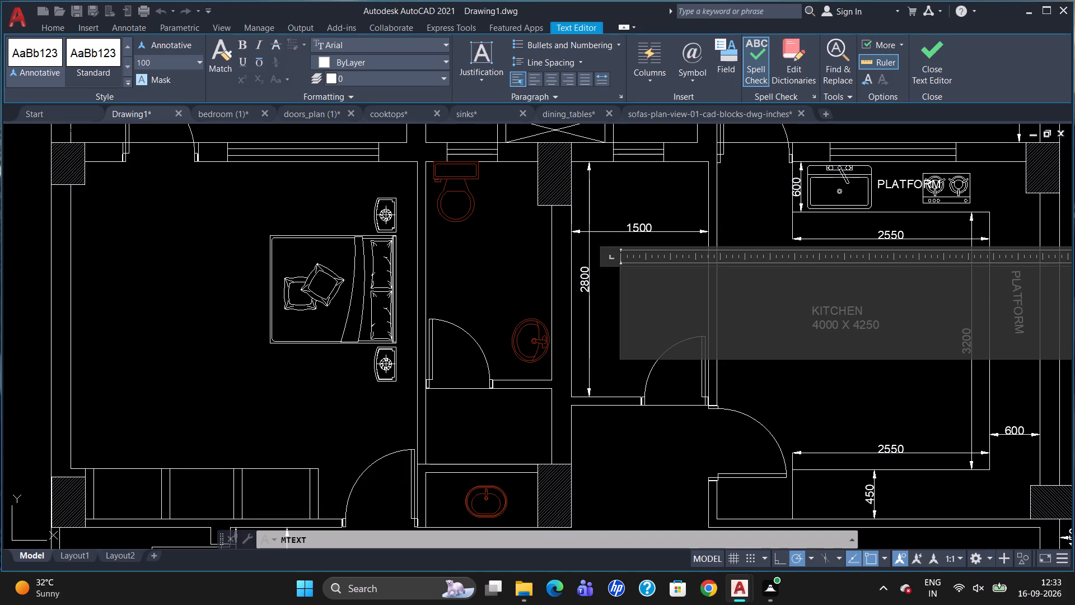
text(STORE)
key(Return)
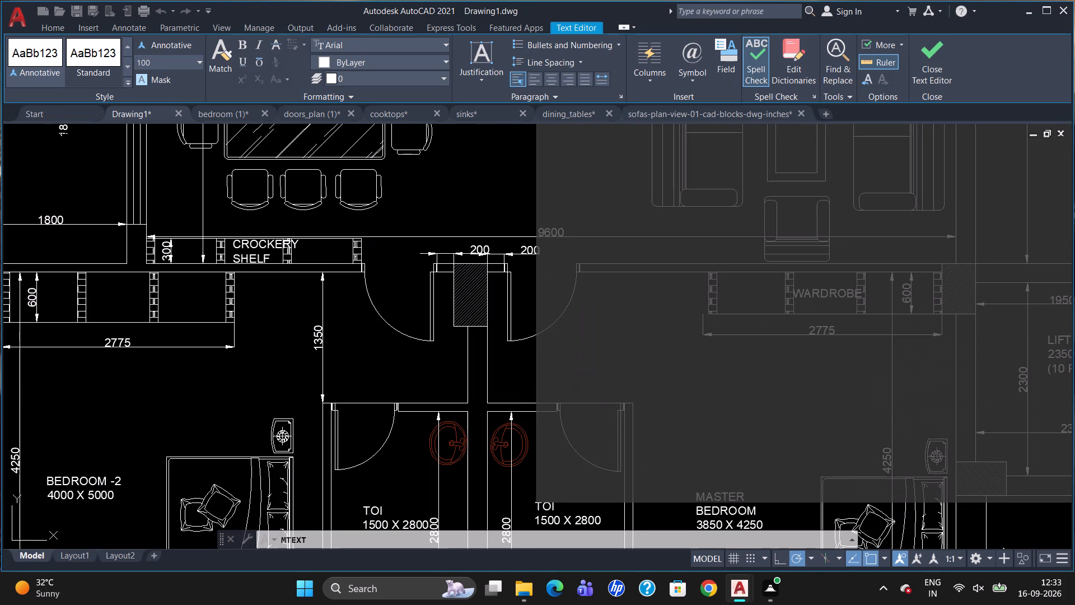
text(1500 X)
key(space)
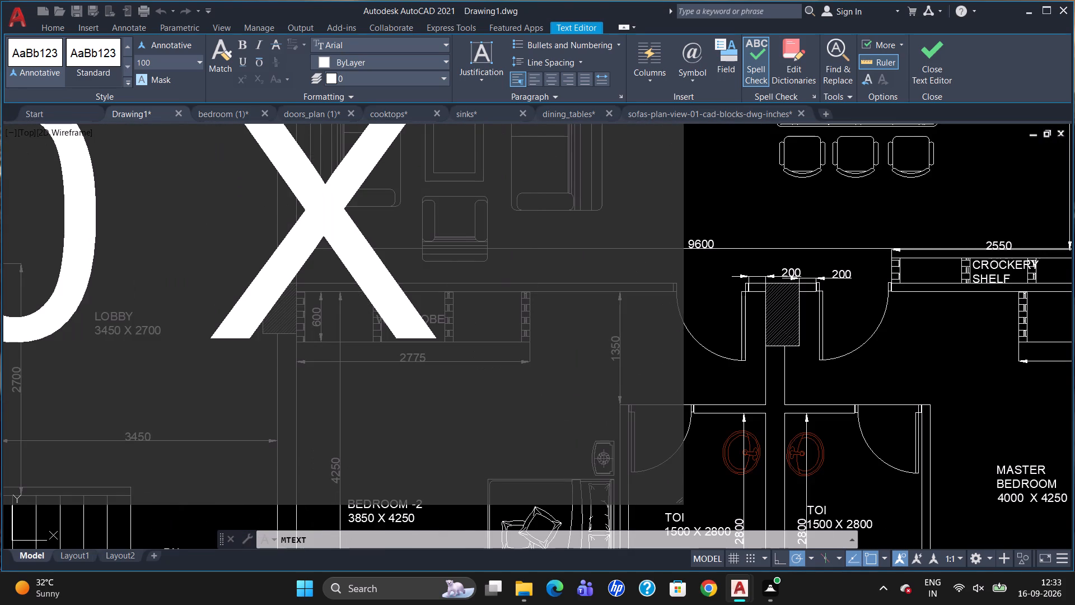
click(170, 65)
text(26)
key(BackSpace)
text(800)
Finish the STORE label by adding 2800 on a new line below 1500 X.
click(785, 258)
scroll(774, 307, down, 2)
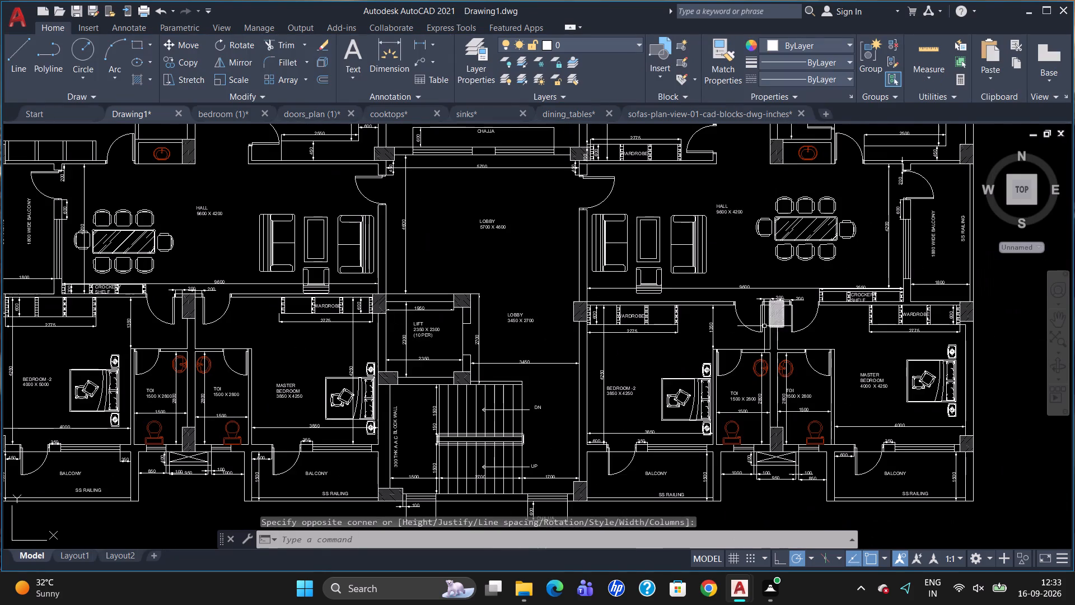
scroll(737, 316, down, 2)
scroll(509, 263, up, 3)
scroll(584, 331, down, 2)
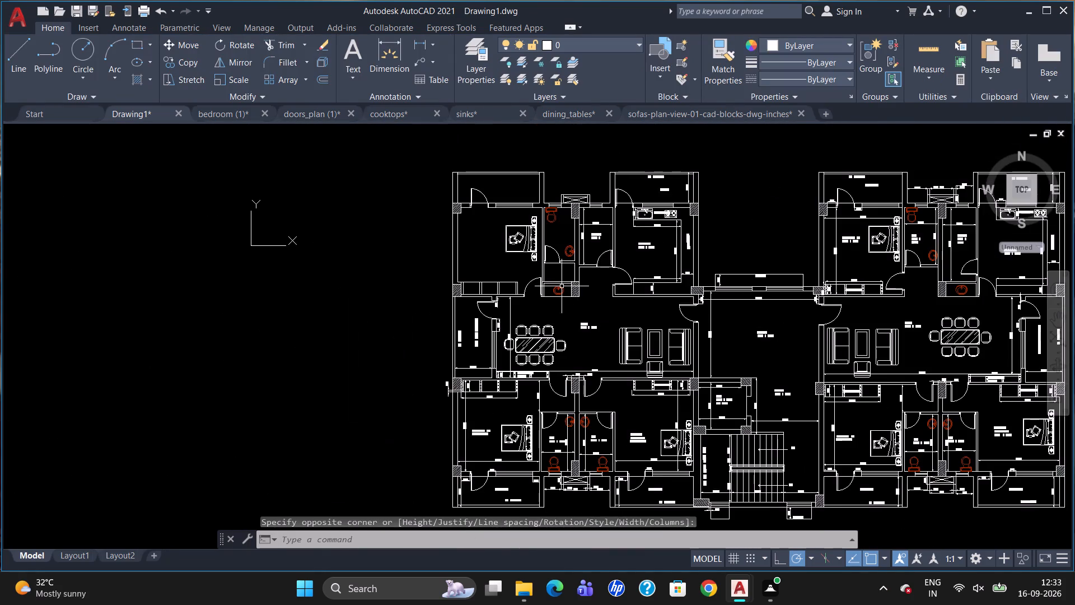
scroll(640, 236, up, 3)
double_click(455, 234)
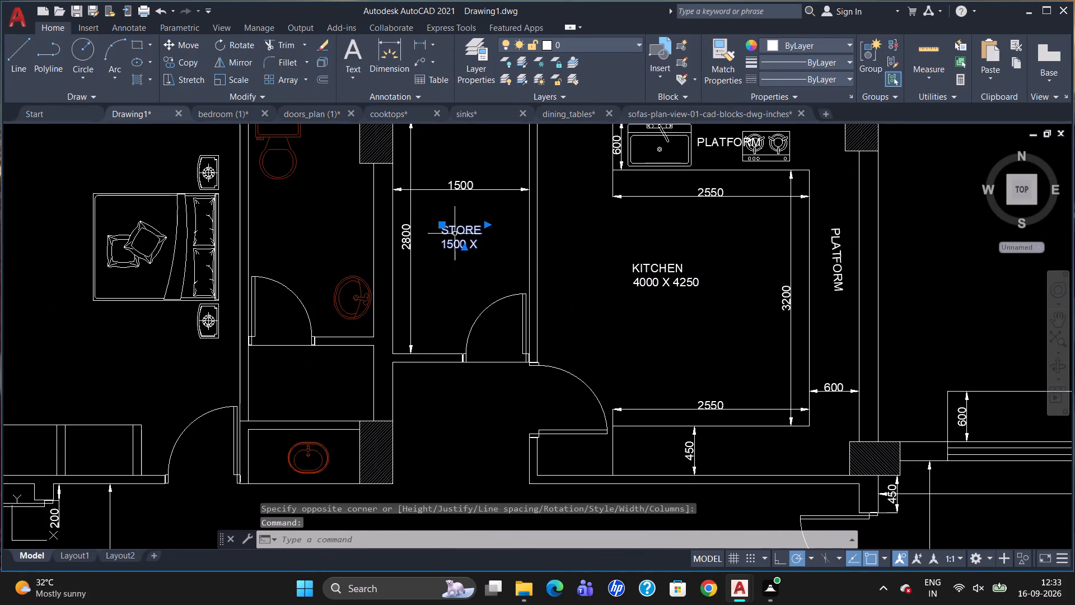
click(484, 239)
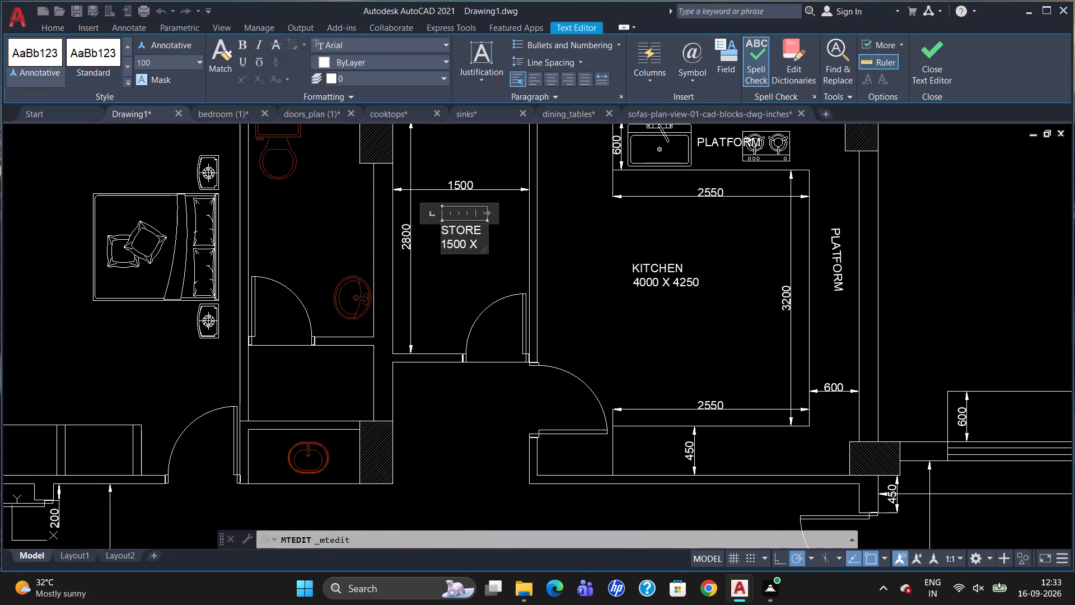
key(Return)
key(2)
text(800)
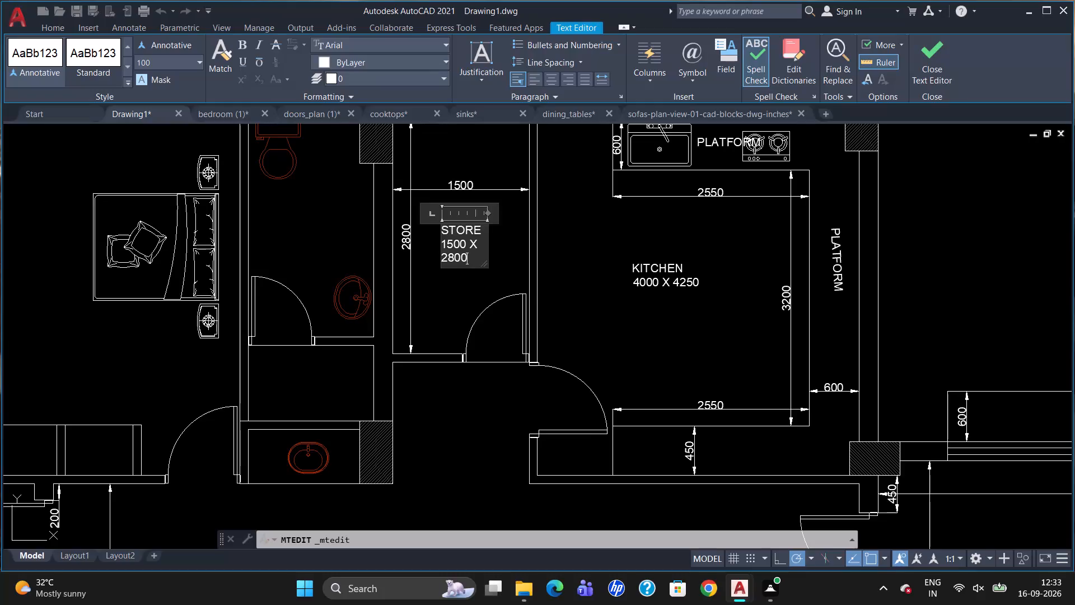
click(479, 268)
click(453, 294)
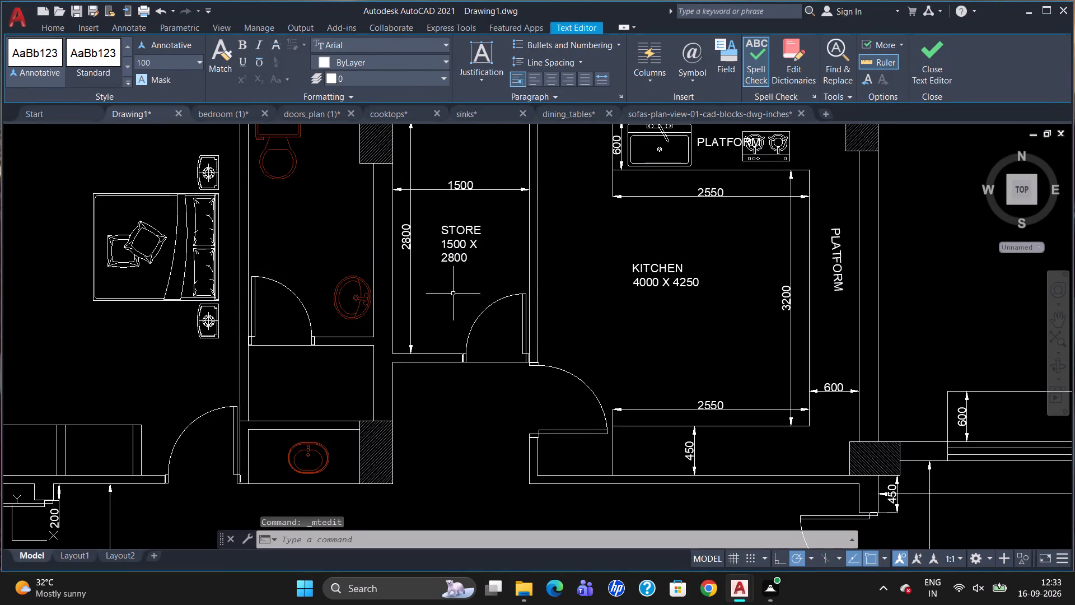
Dimension the width of the toilet beside the store between its inner side walls, placing the line just below the WC.
scroll(679, 270, down, 1)
scroll(655, 310, down, 1)
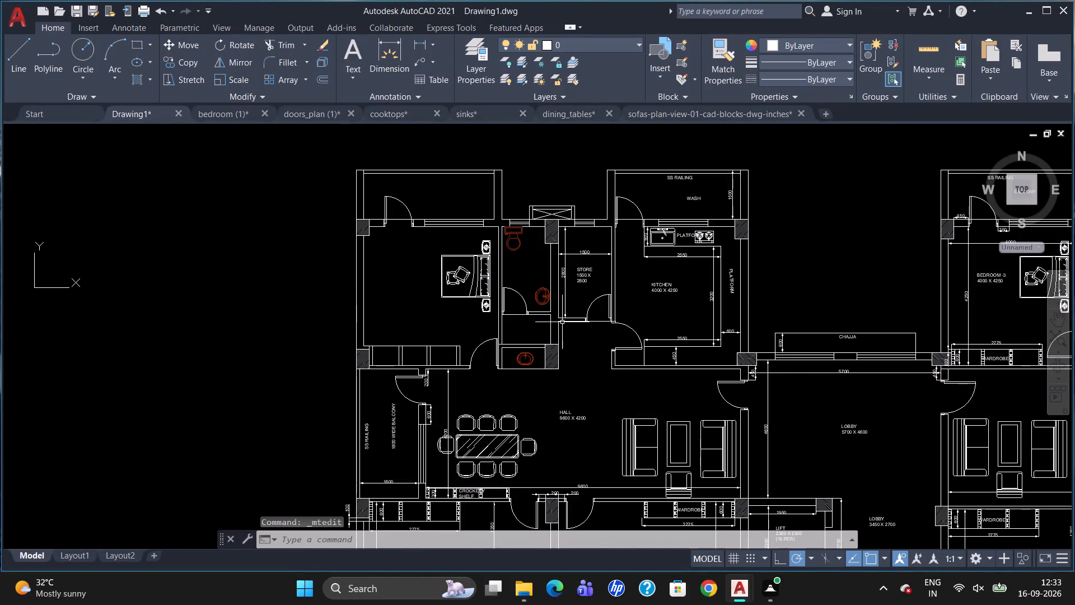
scroll(493, 269, up, 1)
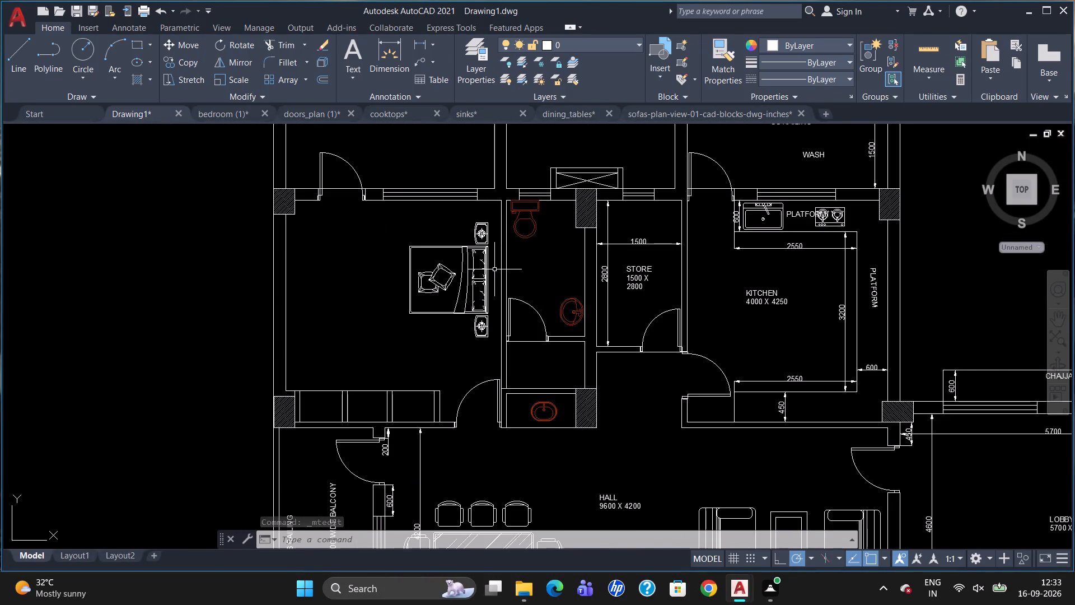
text(DLI)
key(Return)
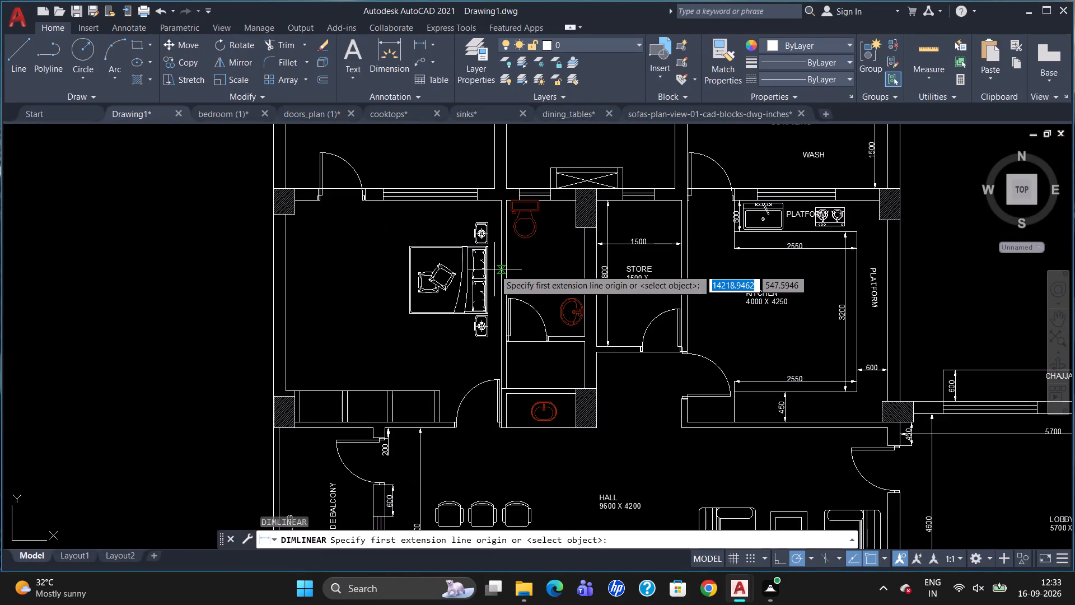
scroll(554, 243, up, 2)
click(431, 235)
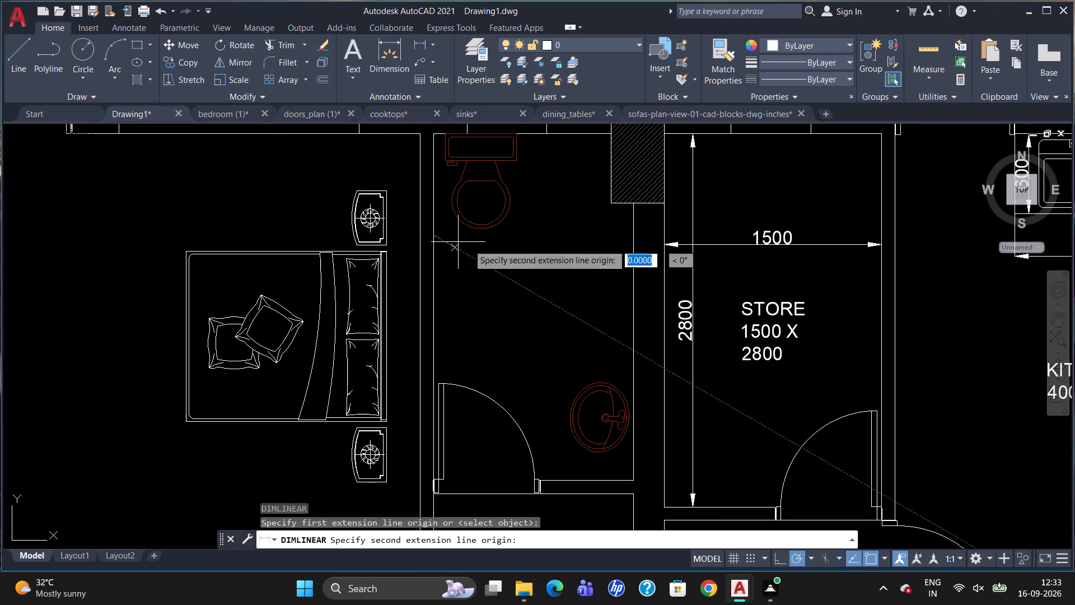
click(630, 238)
click(630, 243)
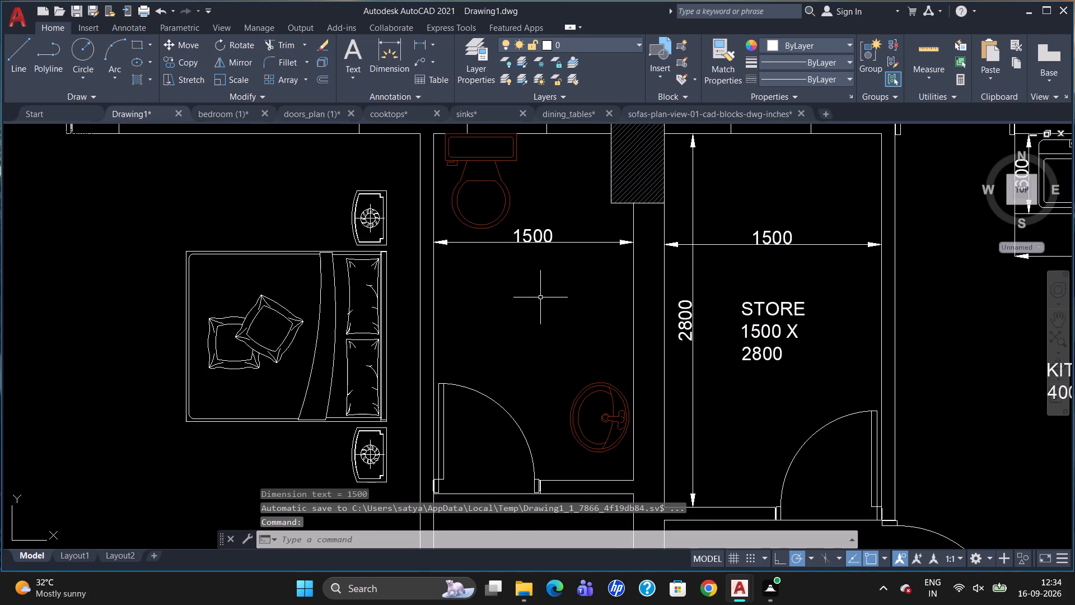
Dimension the same toilet's inner length from the door wall to the window wall, placing the line beside the store-side wall.
text(DLI)
key(Return)
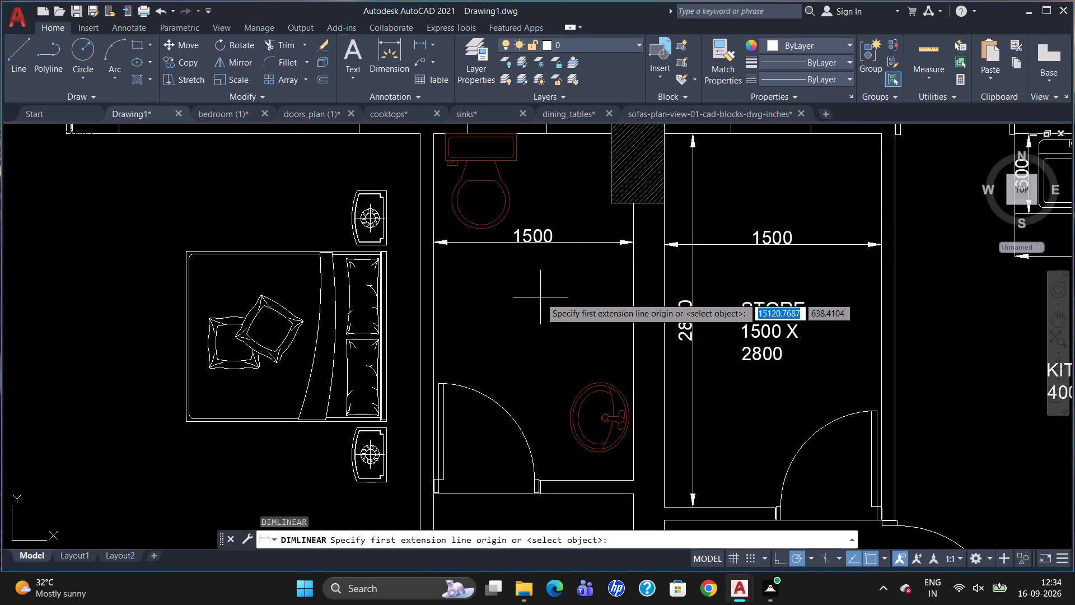
click(631, 479)
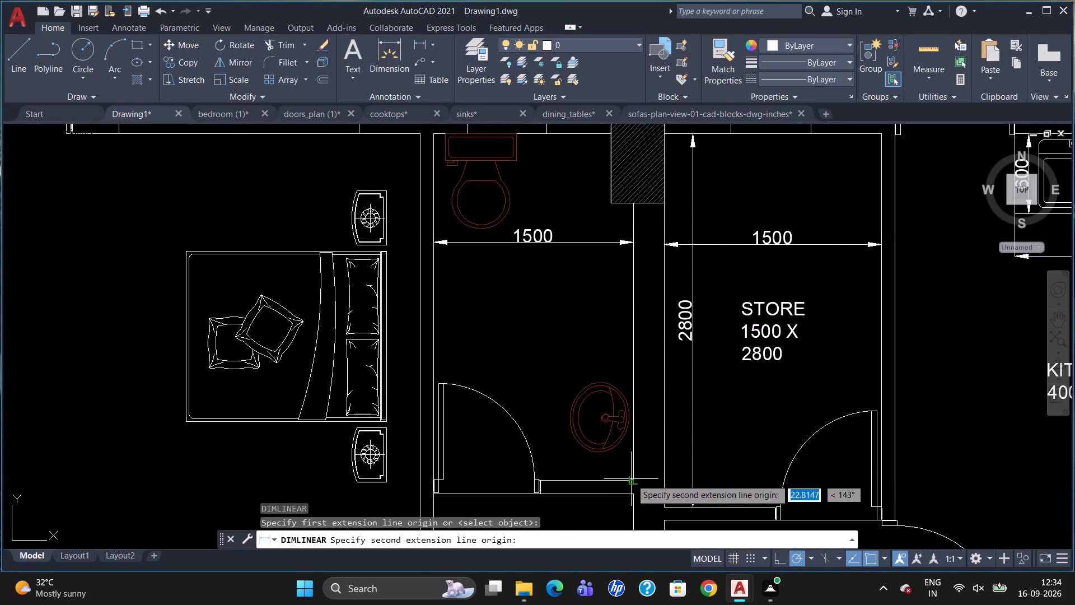
scroll(657, 328, down, 2)
scroll(643, 260, up, 2)
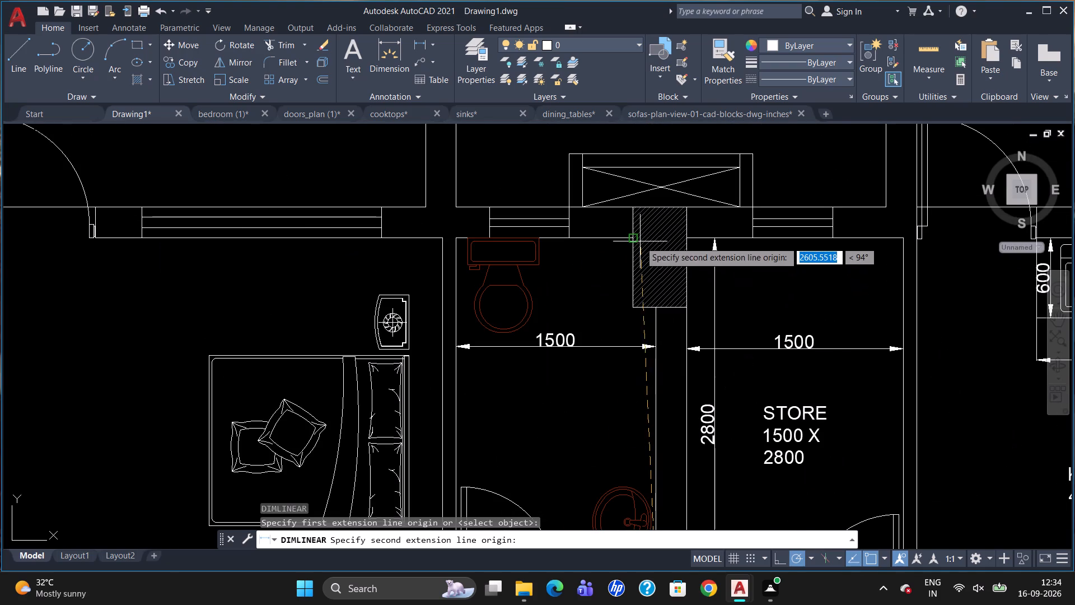
click(635, 241)
click(618, 248)
scroll(648, 236, down, 1)
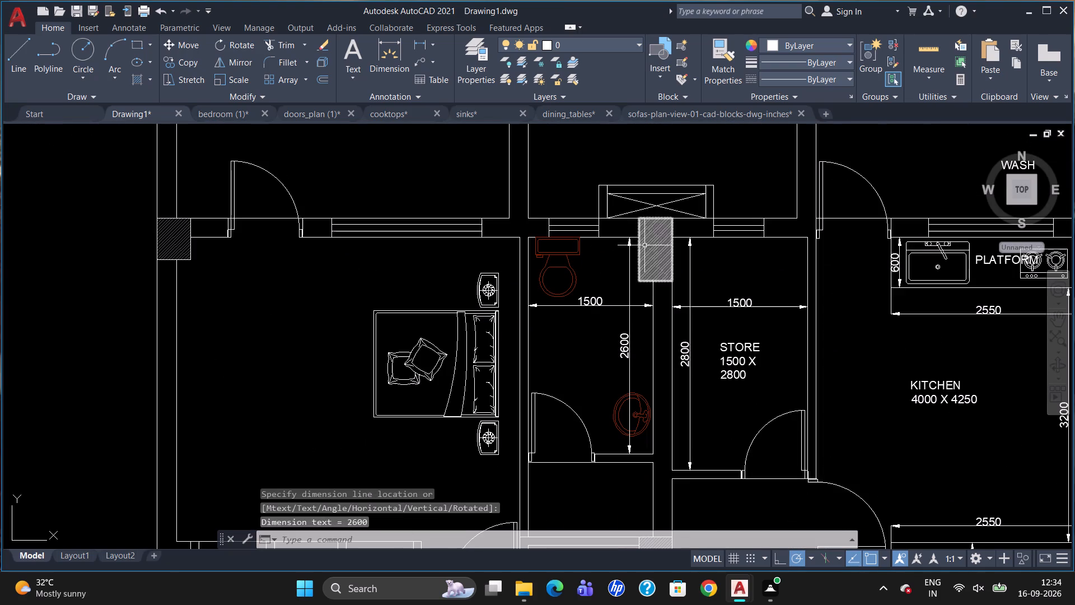
key(Escape)
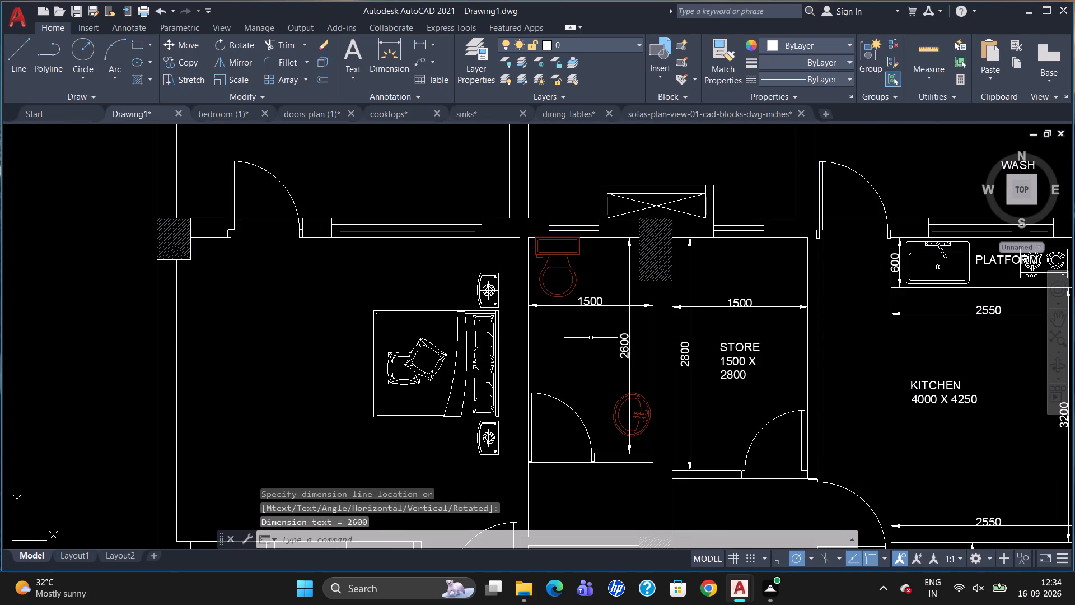
Add a multiline text label in the toilet at height 100, reading TOI with 1500 X 2600 on the second line.
key(t)
key(Return)
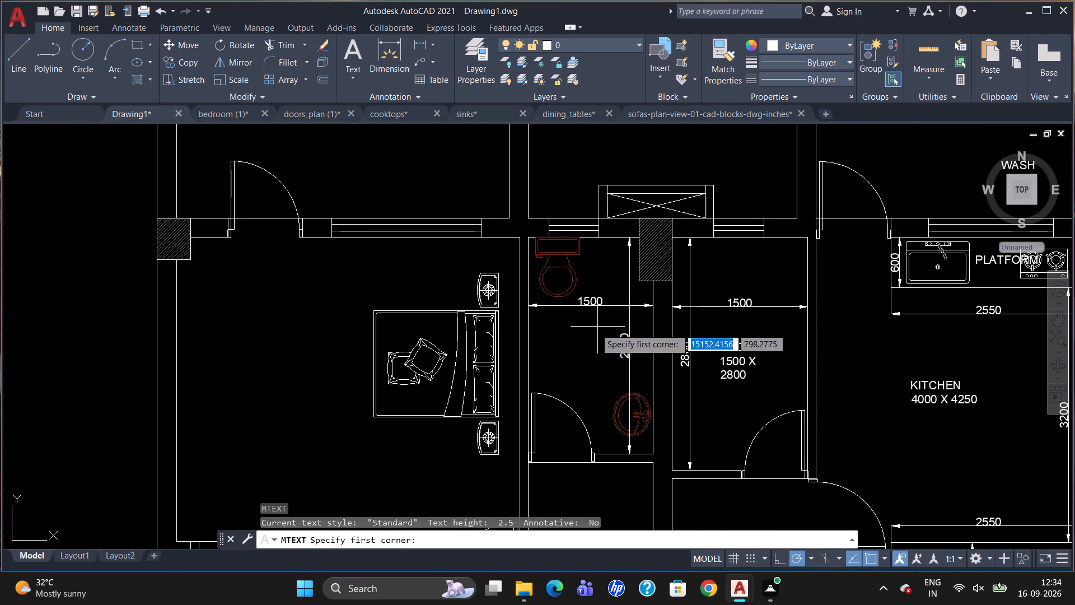
scroll(579, 334, up, 2)
drag(508, 327, 515, 352)
click(620, 427)
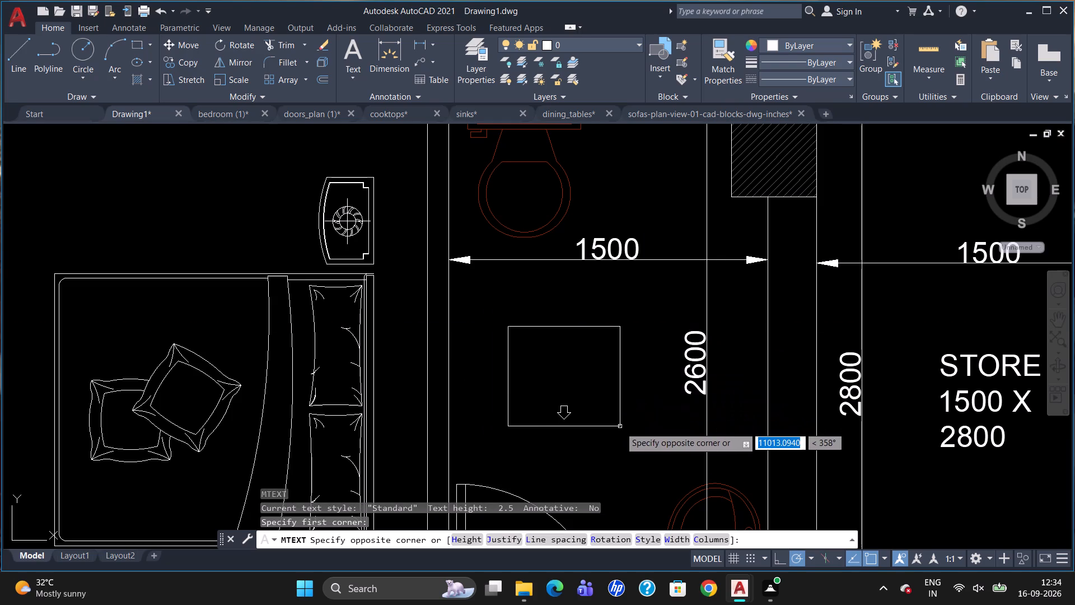
click(169, 61)
key(BackSpace)
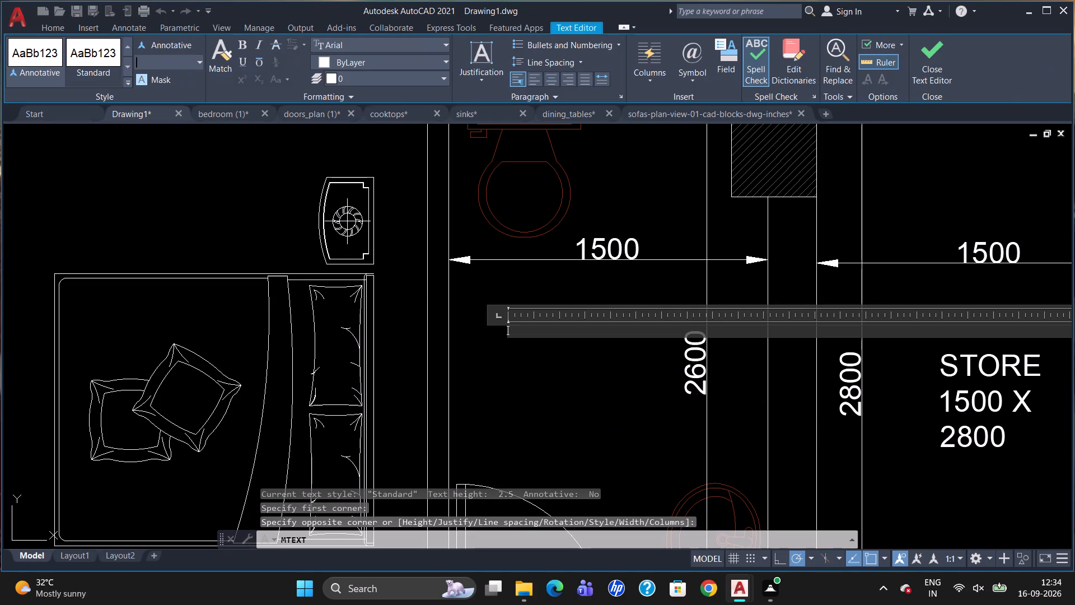
text(100)
key(Return)
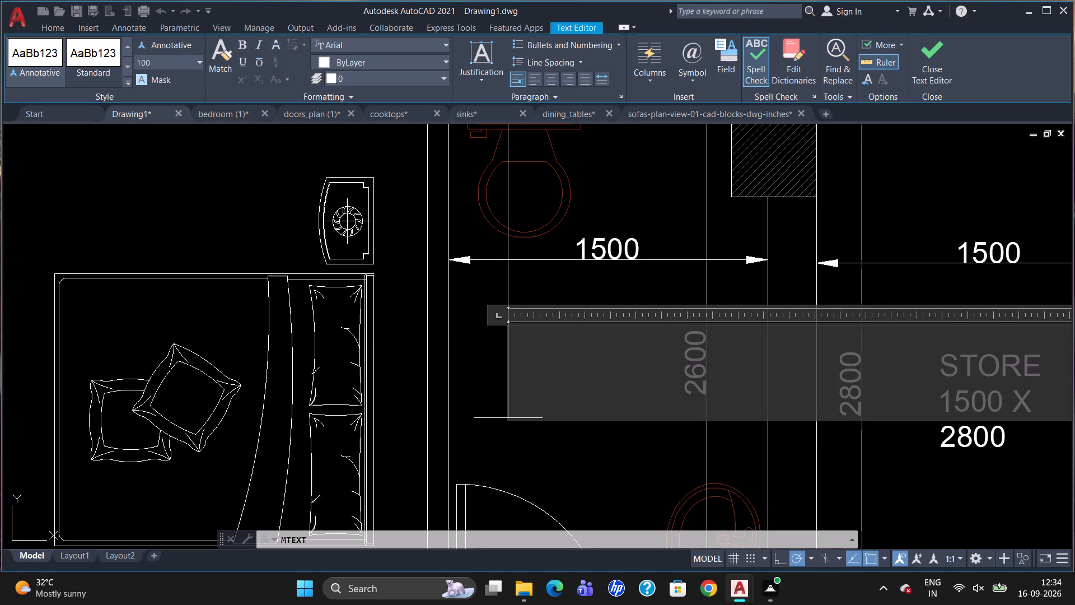
text(TOI)
key(Return)
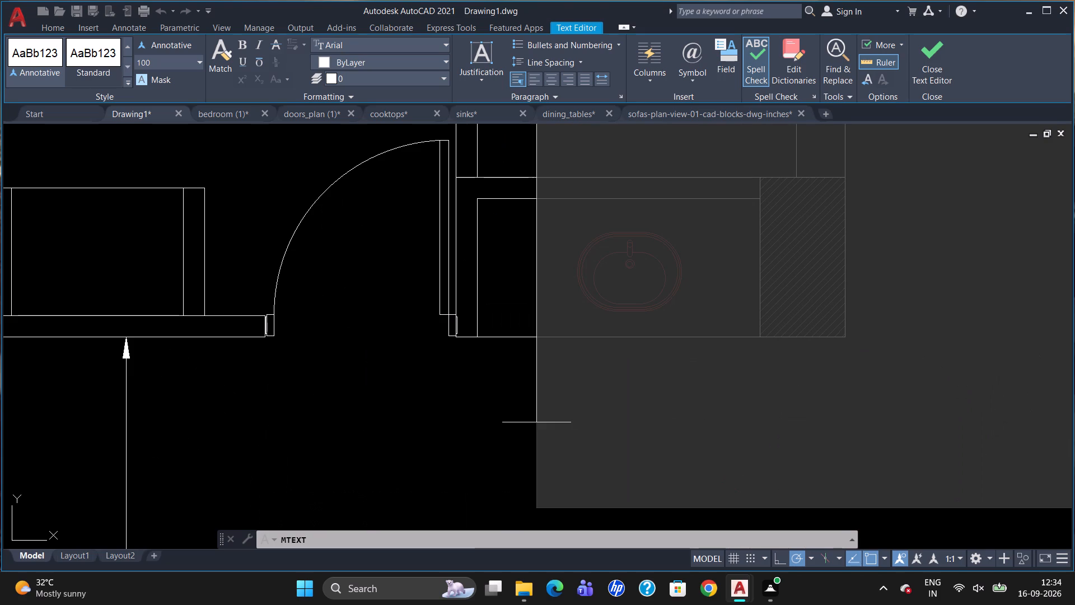
text(1500 X 2600)
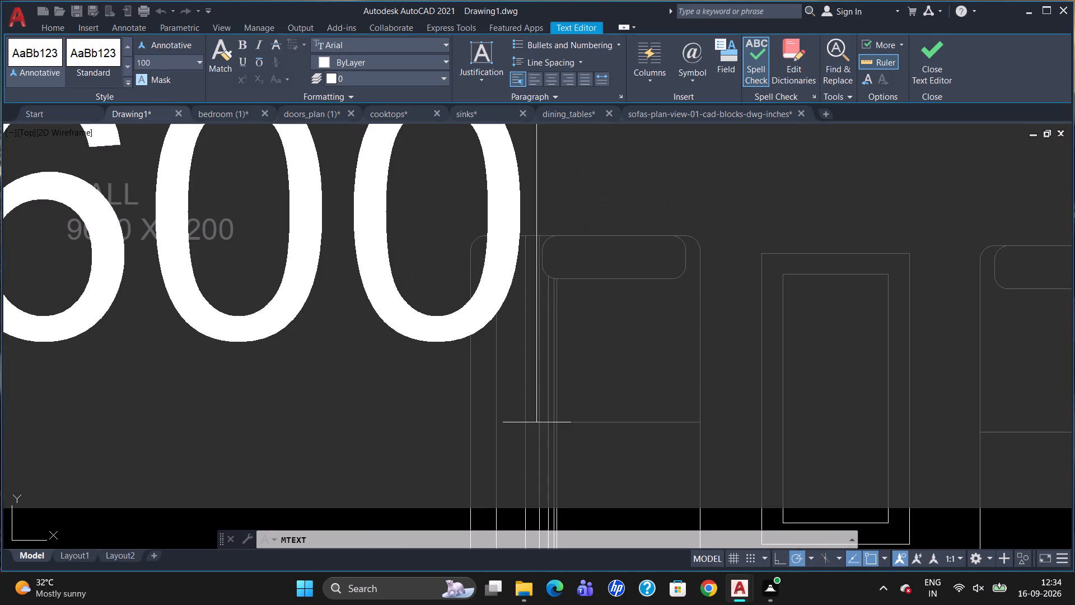
click(422, 519)
Dimension the depth of the passage outside the store, from the wash basin column's hall-side corner to the store's door wall.
scroll(671, 260, down, 2)
scroll(687, 311, down, 2)
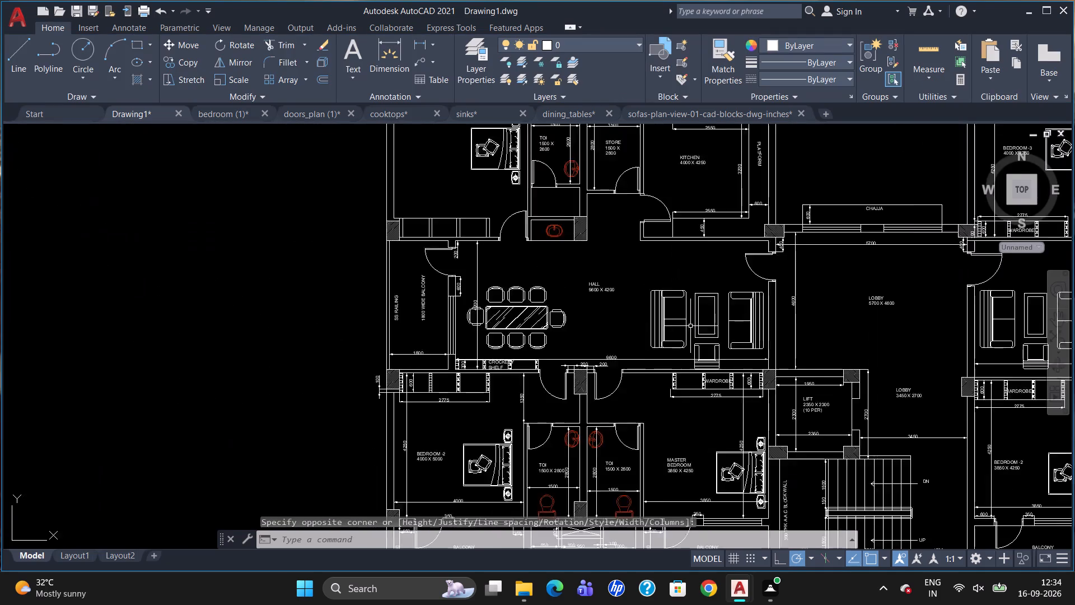
scroll(690, 326, down, 1)
scroll(546, 230, up, 2)
scroll(733, 290, down, 1)
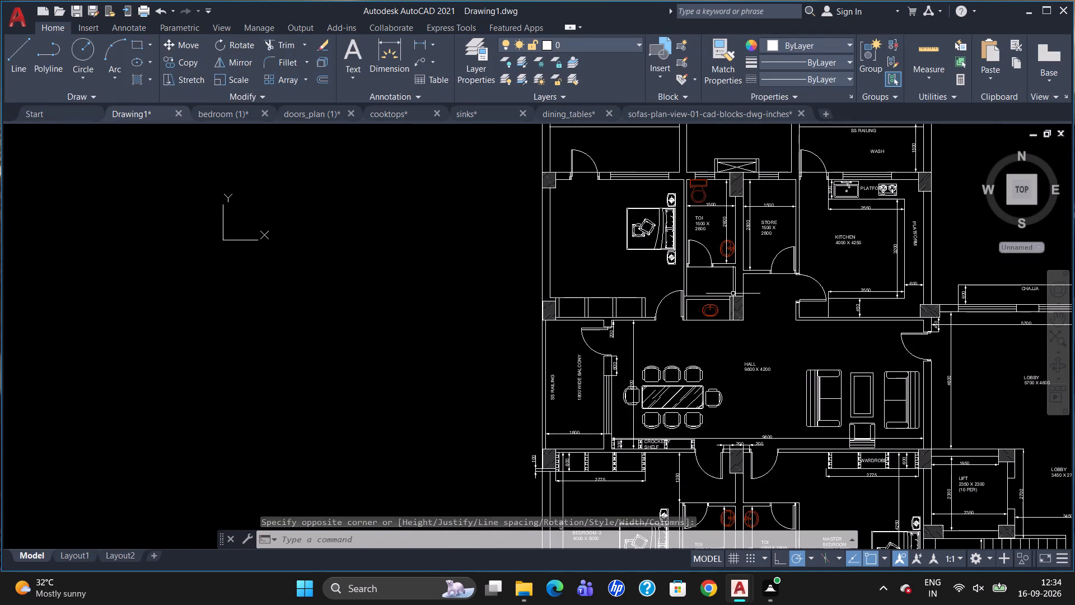
scroll(810, 280, up, 1)
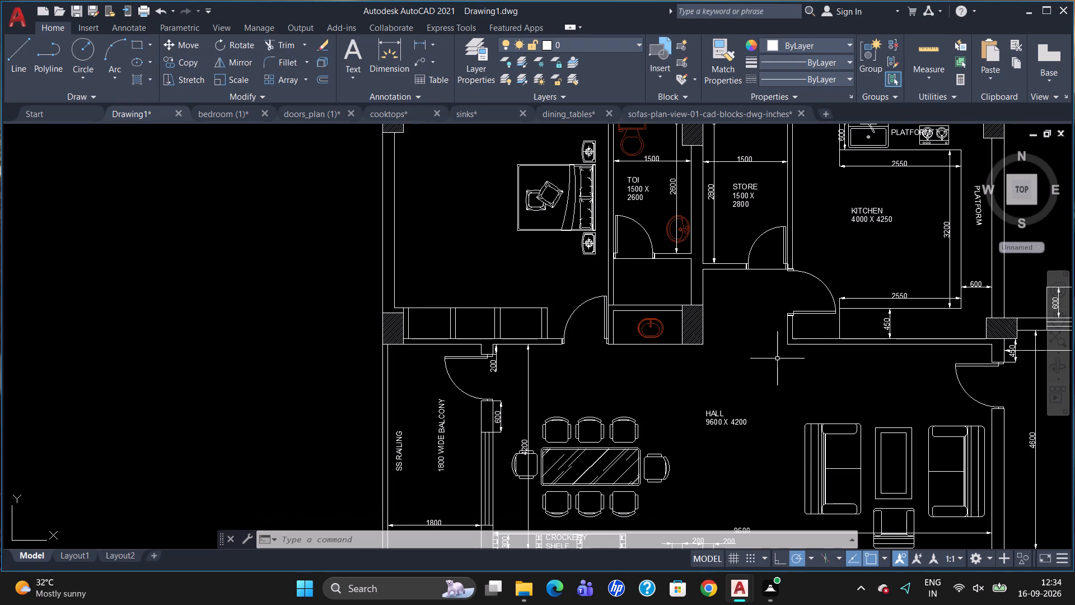
scroll(736, 328, down, 1)
scroll(811, 354, up, 1)
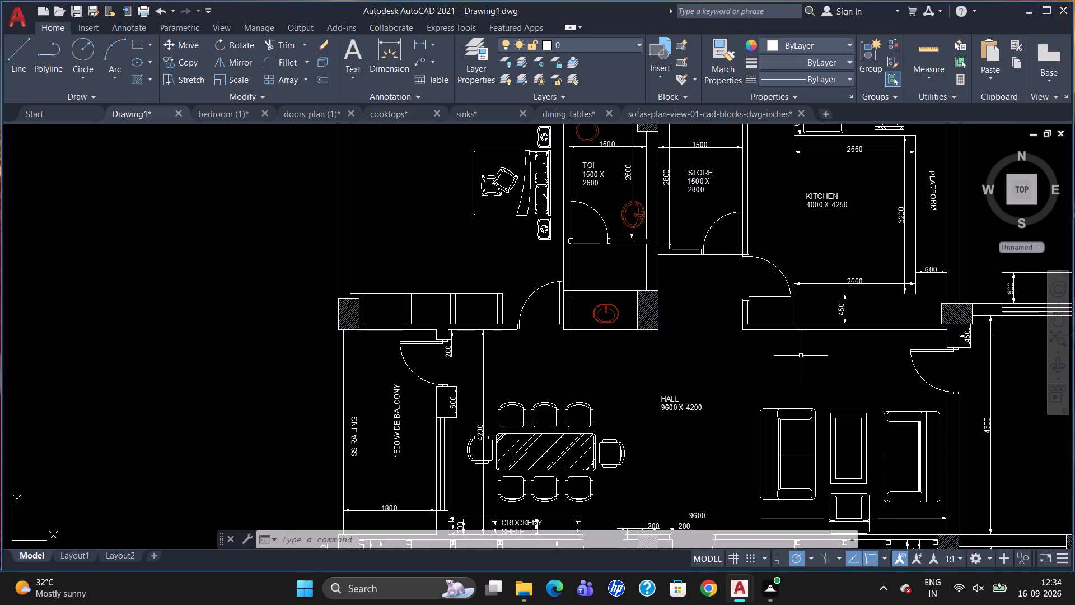
text(DLI)
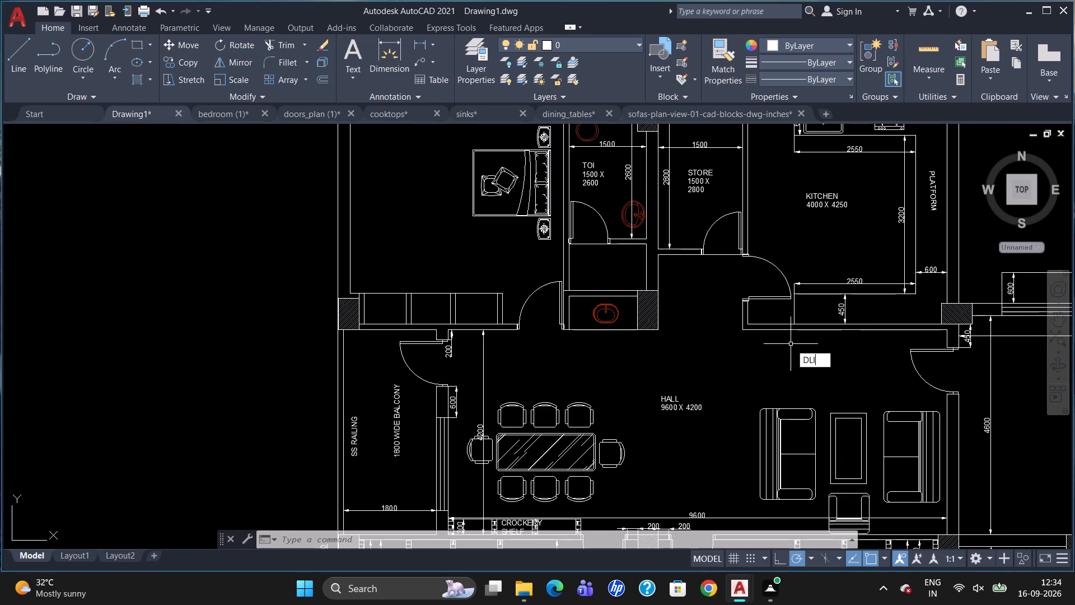
key(Return)
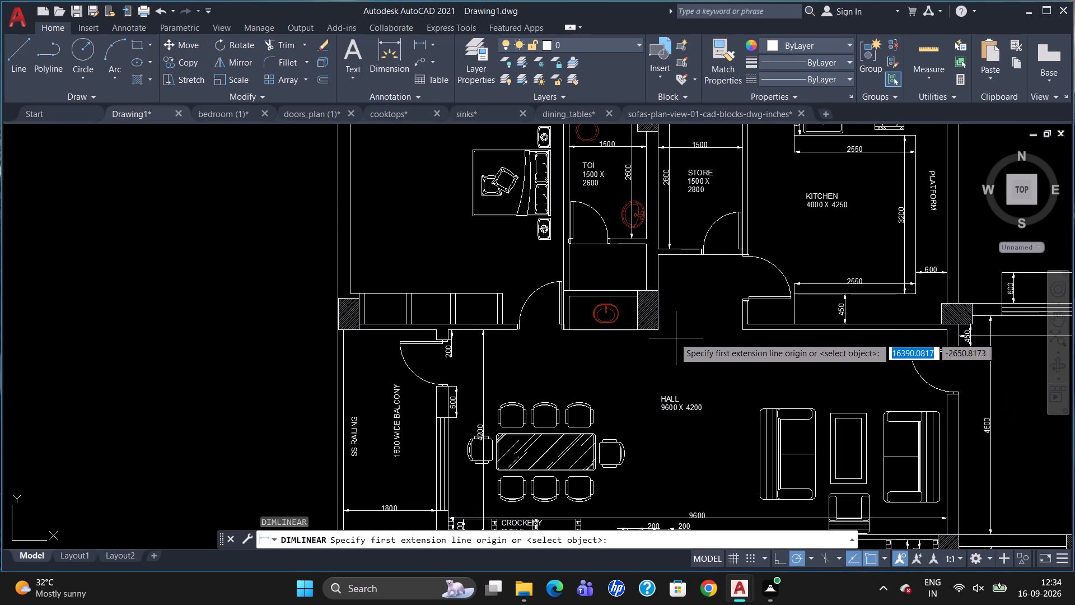
click(663, 331)
click(662, 256)
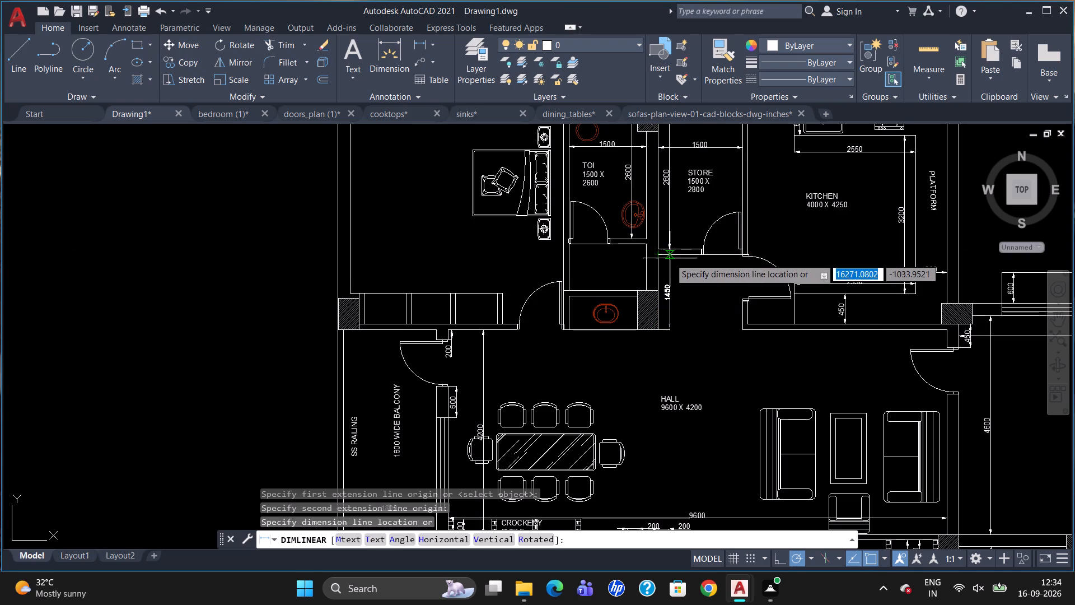
click(670, 258)
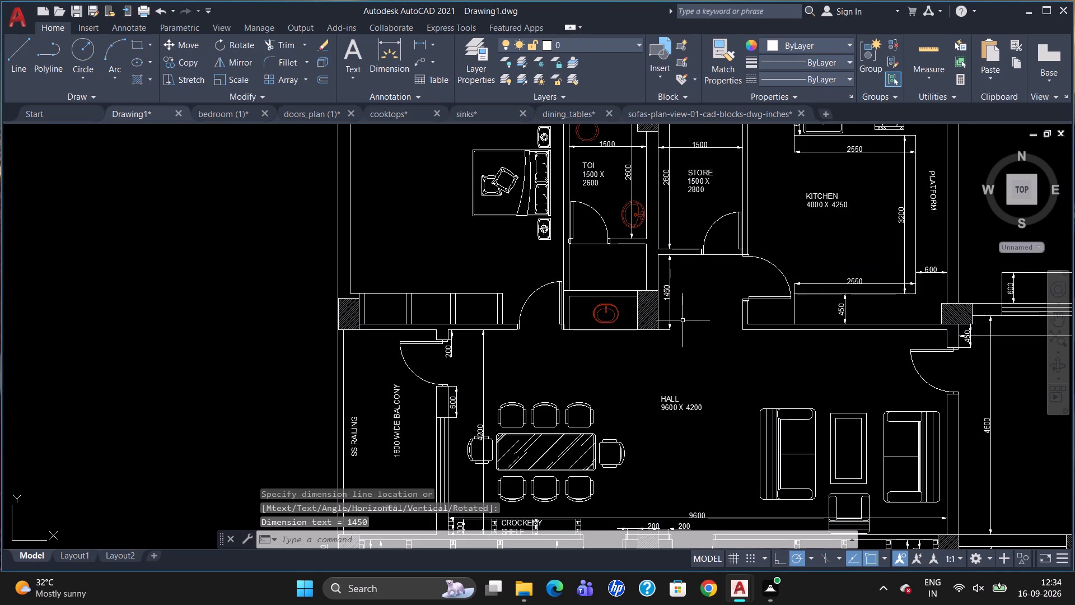
Dimension the short wall return beside the kitchen door, from its hall-side corner to the door frame, placing the line on the passage side.
key(space)
scroll(765, 323, up, 3)
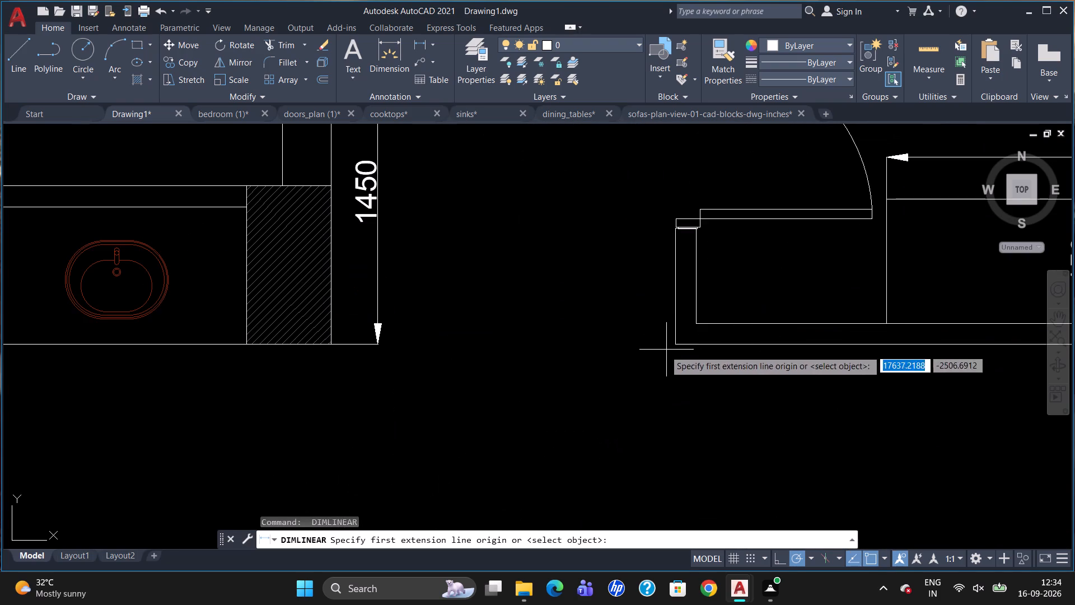
click(674, 342)
scroll(684, 262, up, 3)
scroll(648, 193, down, 1)
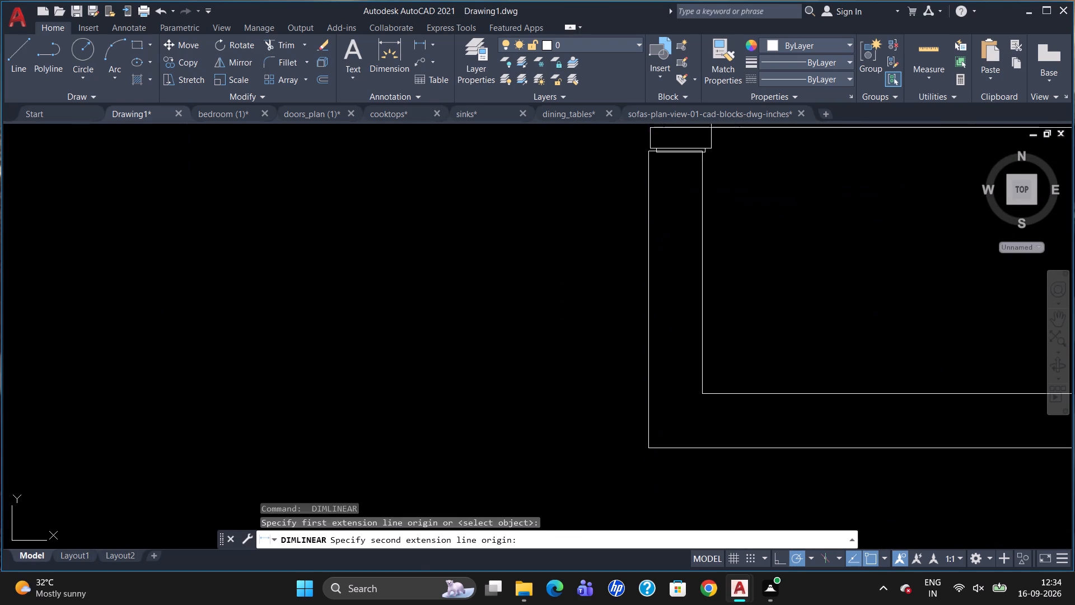
scroll(652, 152, up, 2)
click(642, 146)
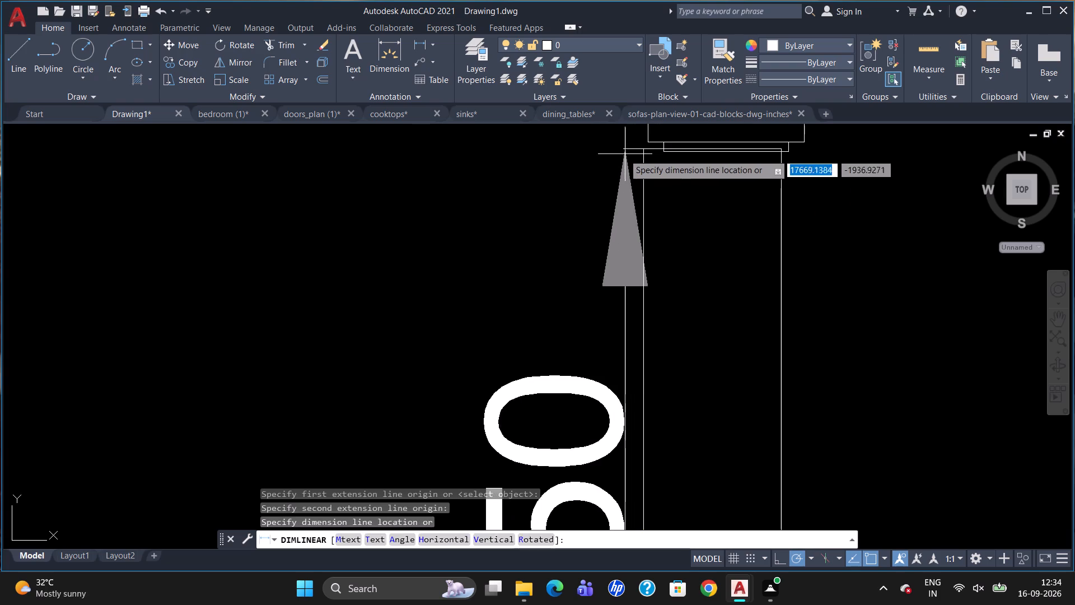
click(591, 155)
Dimension the passage opening's width from the wash basin column's corner to the kitchen wall corner, placing the line just inside the hall.
scroll(679, 149, down, 2)
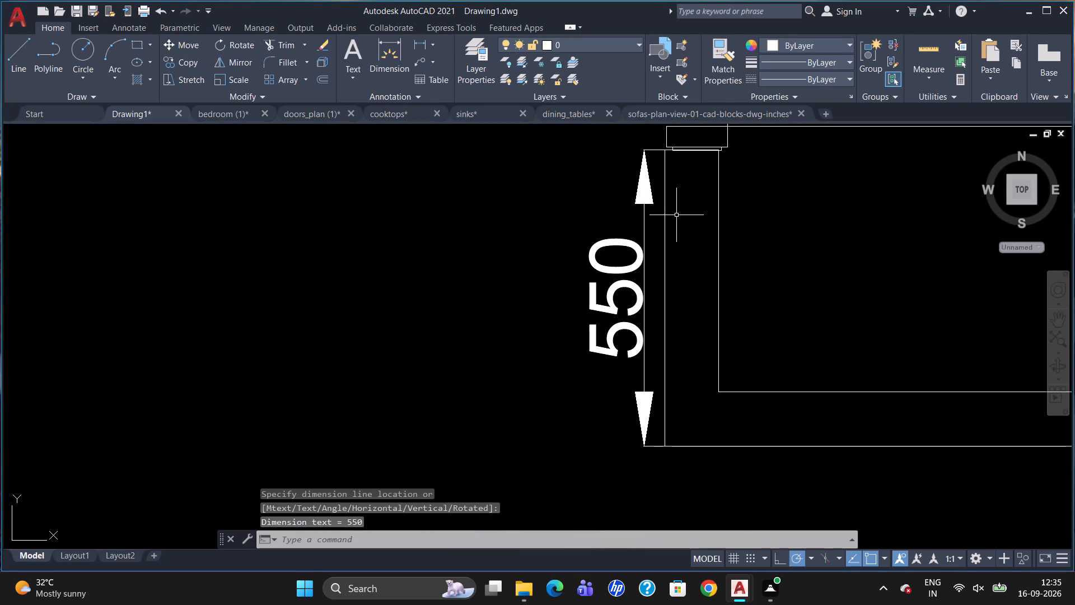
scroll(655, 253, down, 2)
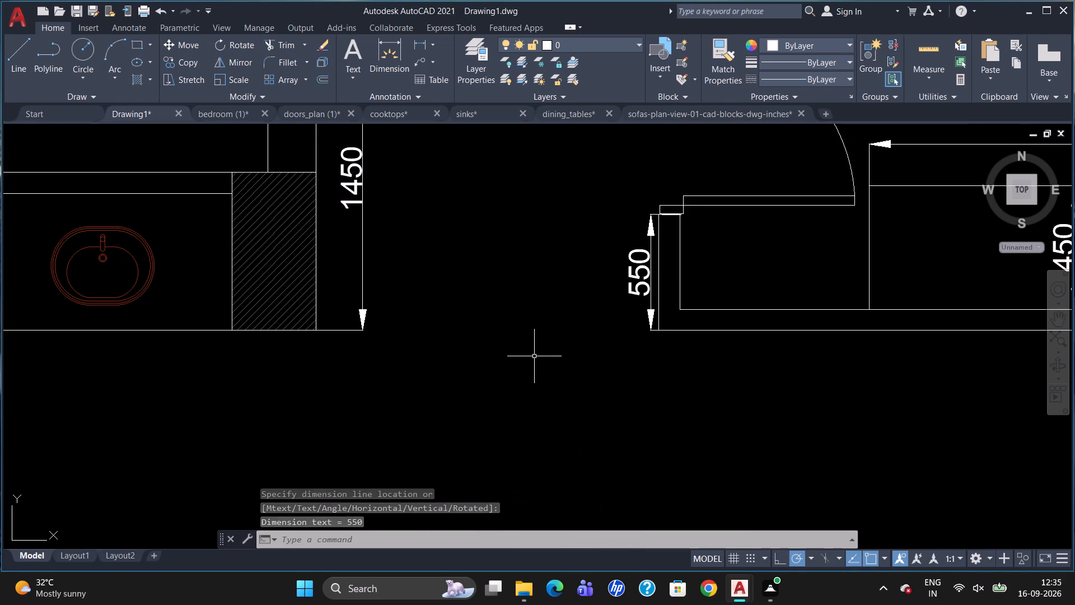
text(DLI)
key(Return)
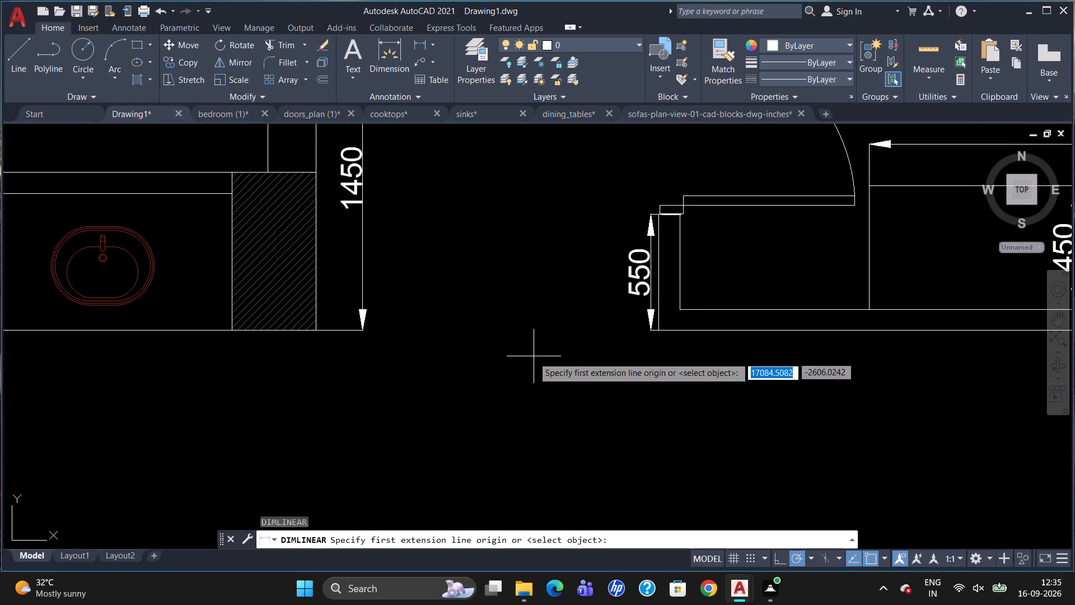
click(319, 325)
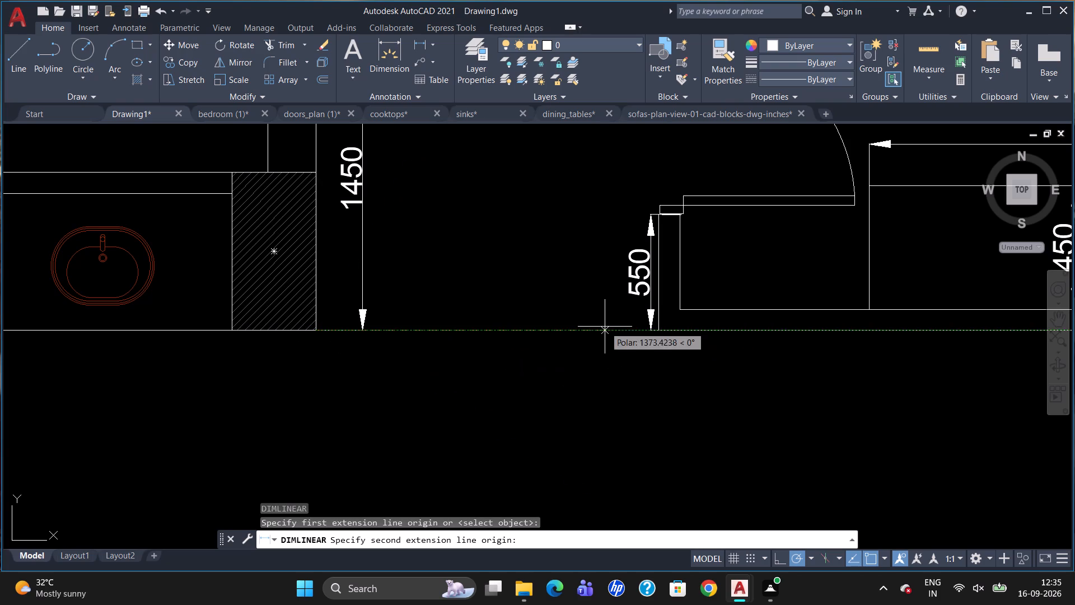
click(661, 325)
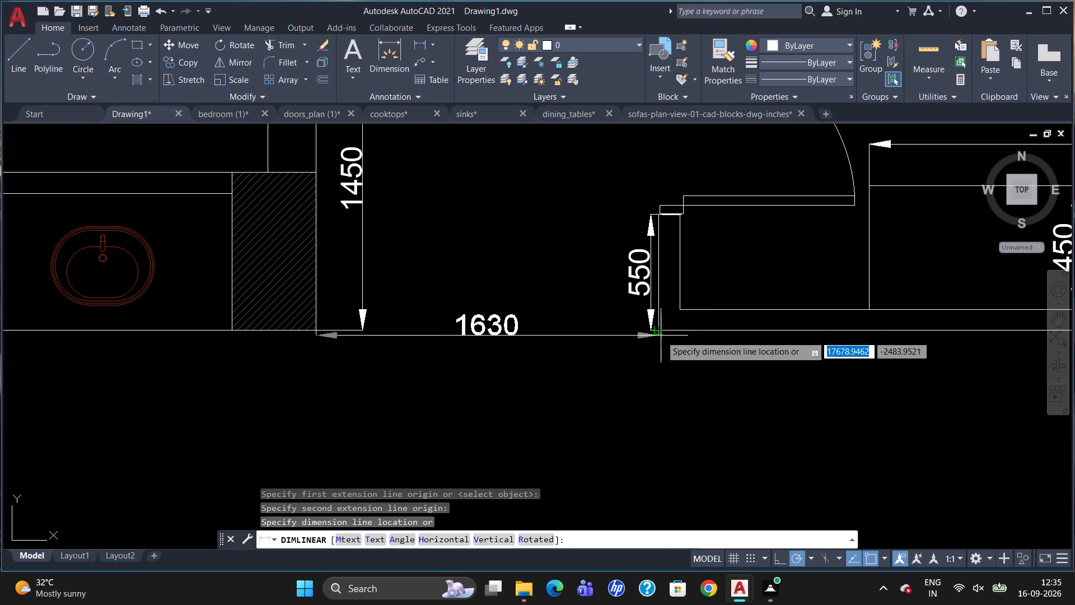
click(660, 346)
Override the passage opening's width dimension text with 1500.
double_click(470, 341)
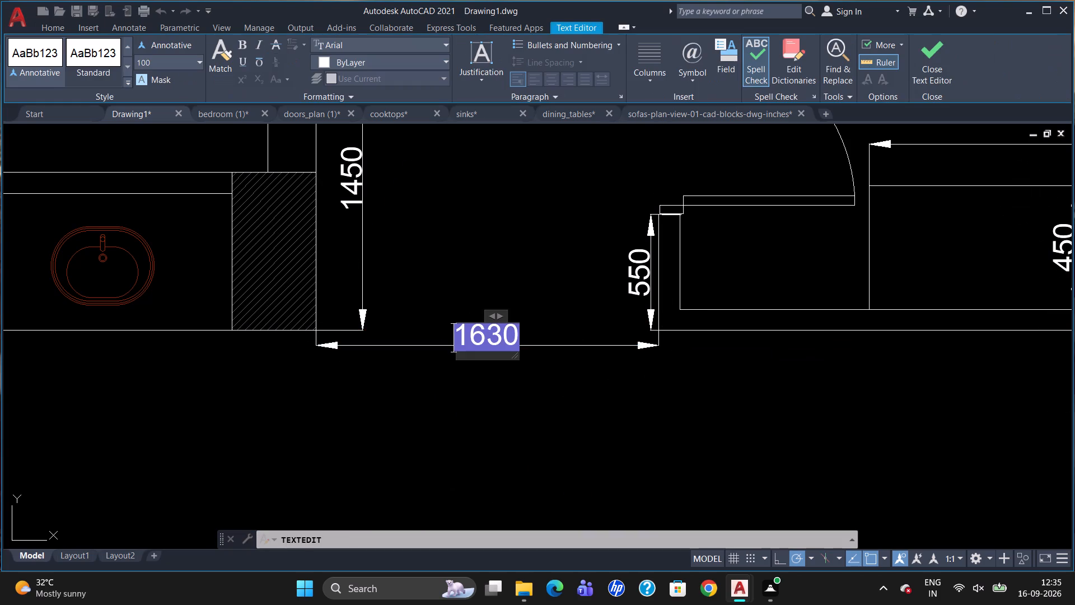
key(Delete)
text(1500)
click(574, 448)
scroll(595, 432, down, 1)
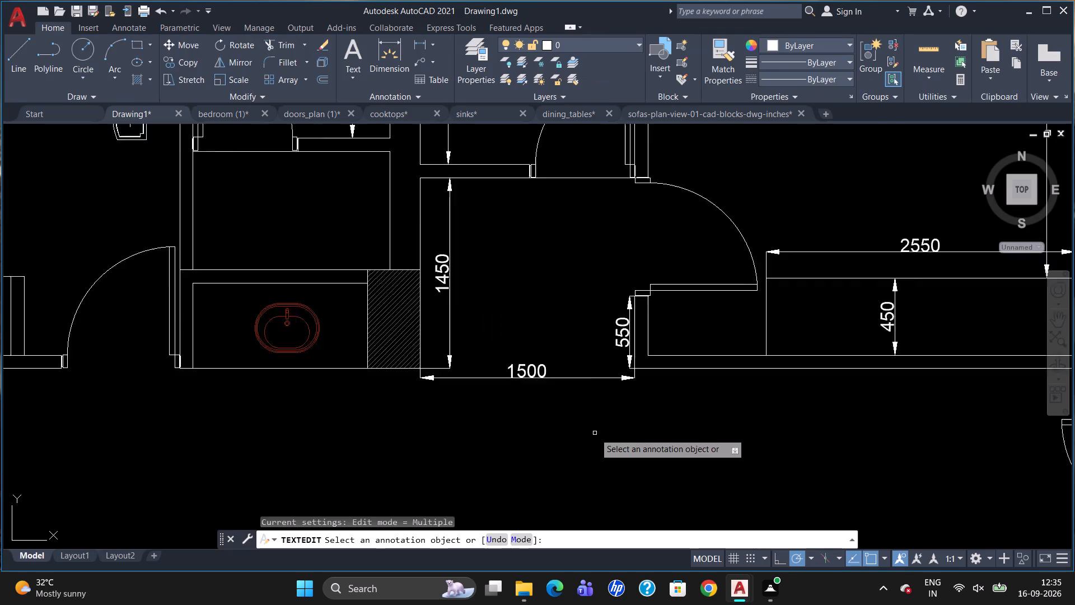
scroll(595, 434, down, 1)
scroll(747, 404, down, 2)
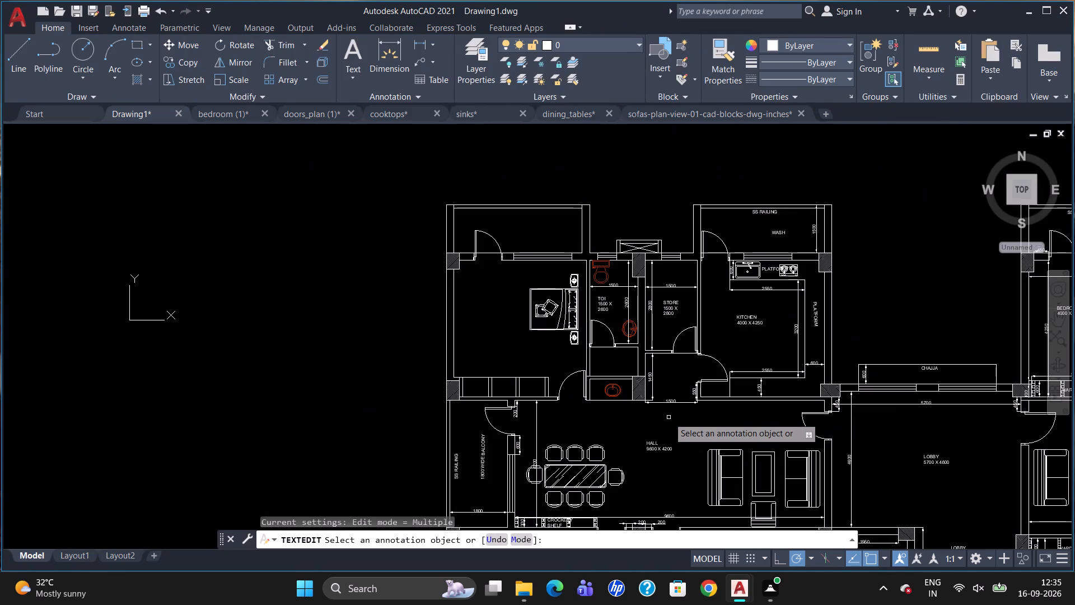
key(Escape)
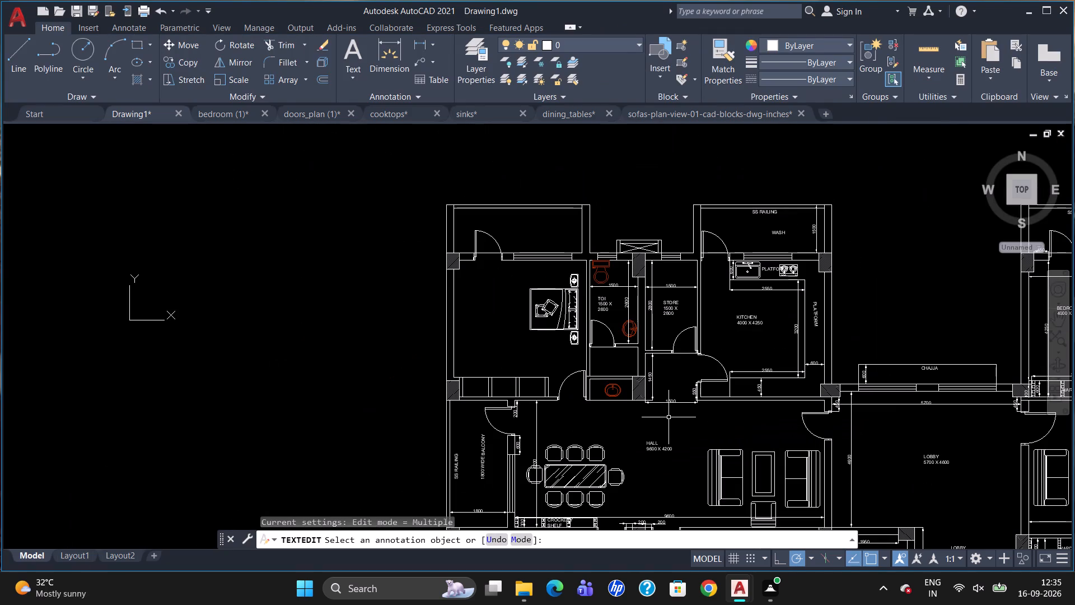
Dimension the wash basin counter's depth along its bedroom-door side, placing the line inside the counter beside the basin.
scroll(641, 380, down, 1)
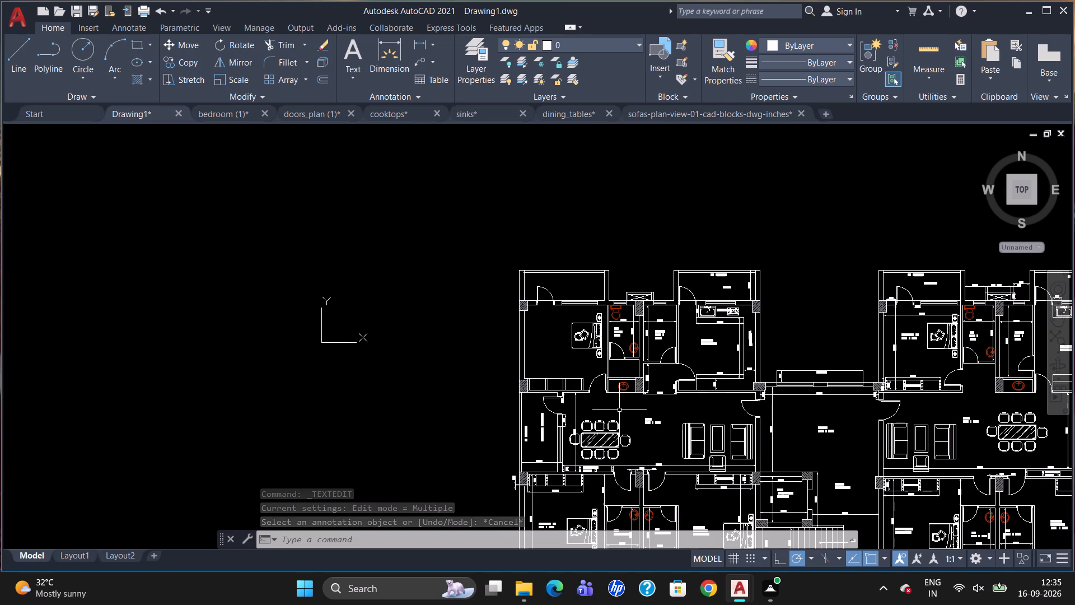
scroll(620, 409, up, 3)
text(DLI)
key(Return)
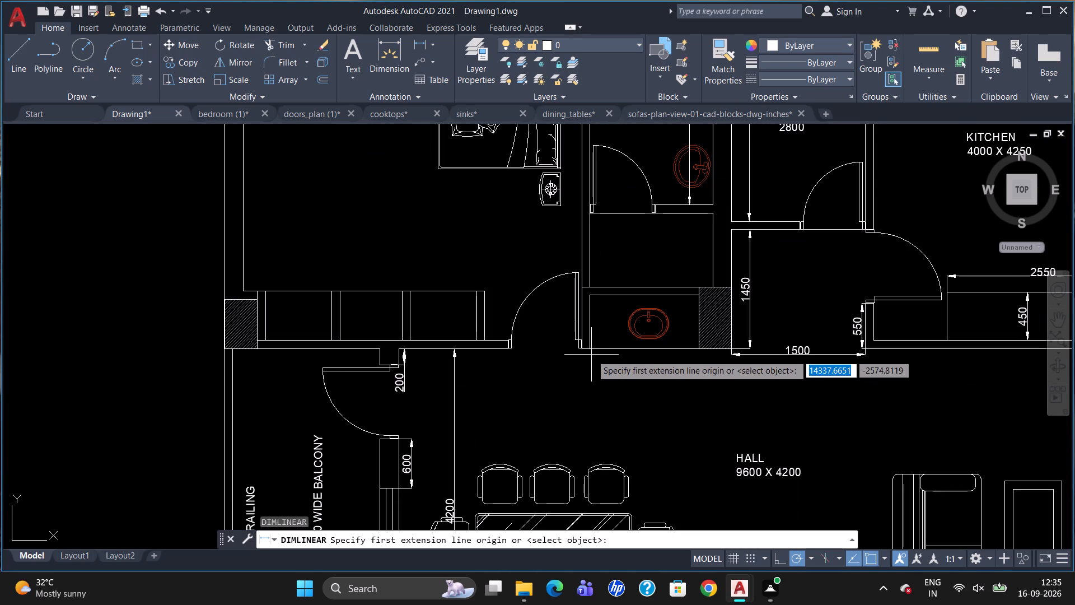
click(591, 345)
click(591, 295)
click(606, 299)
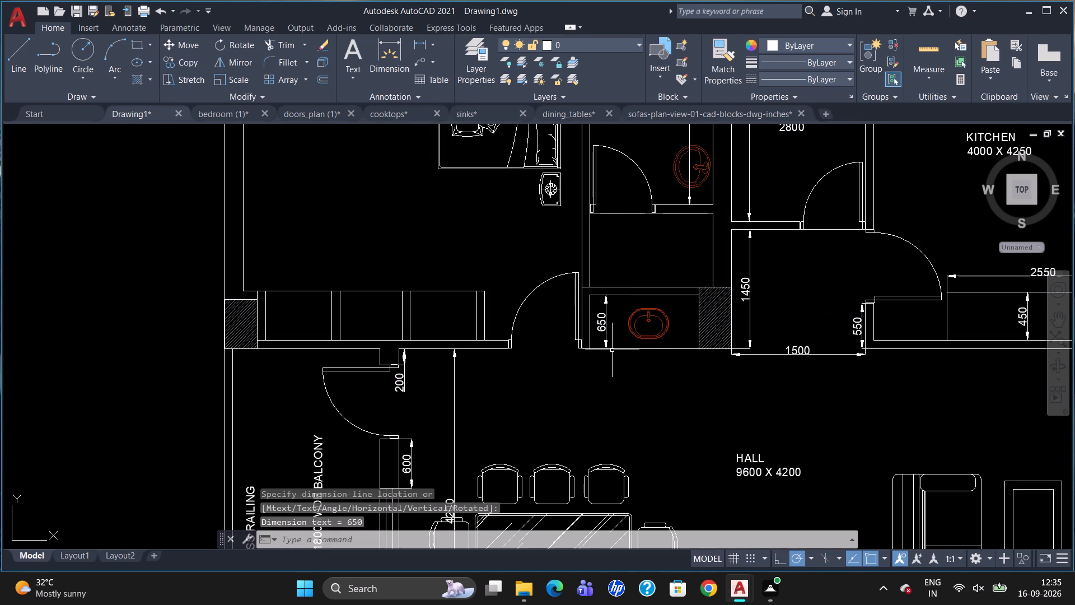
Dimension the overall length of the unlabelled bedroom's wardrobe above the balcony, placing the line on the bedroom side.
scroll(683, 334, down, 2)
scroll(553, 333, up, 2)
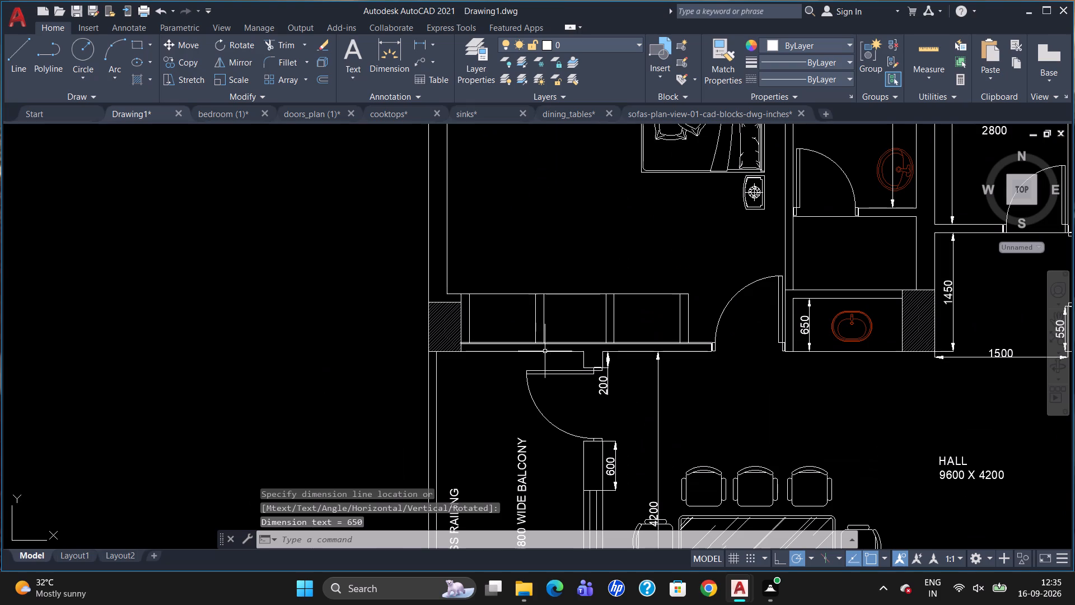
text(DLI)
key(Return)
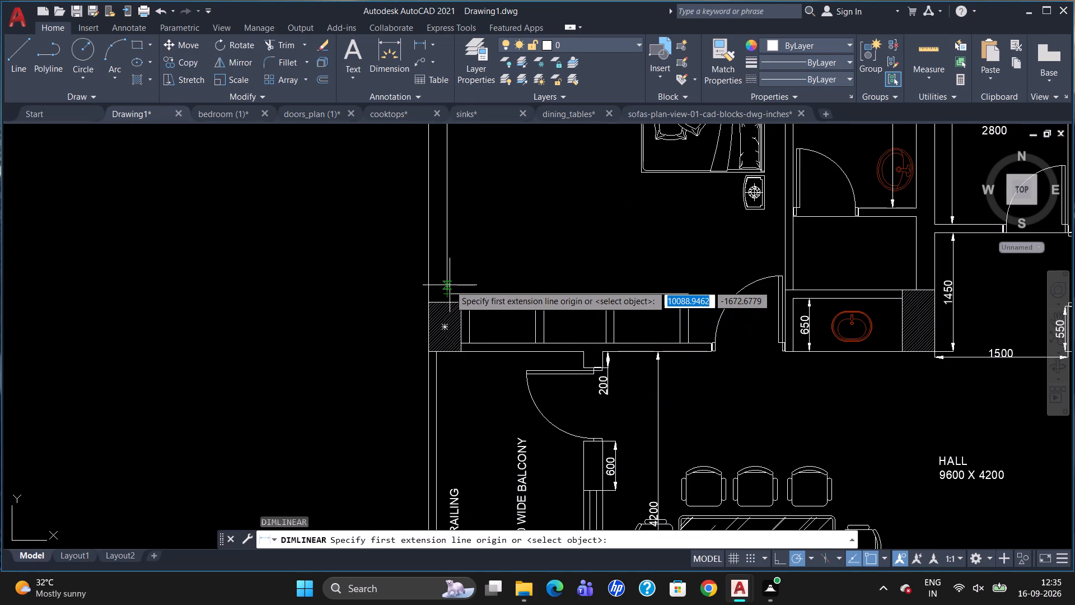
scroll(484, 280, up, 3)
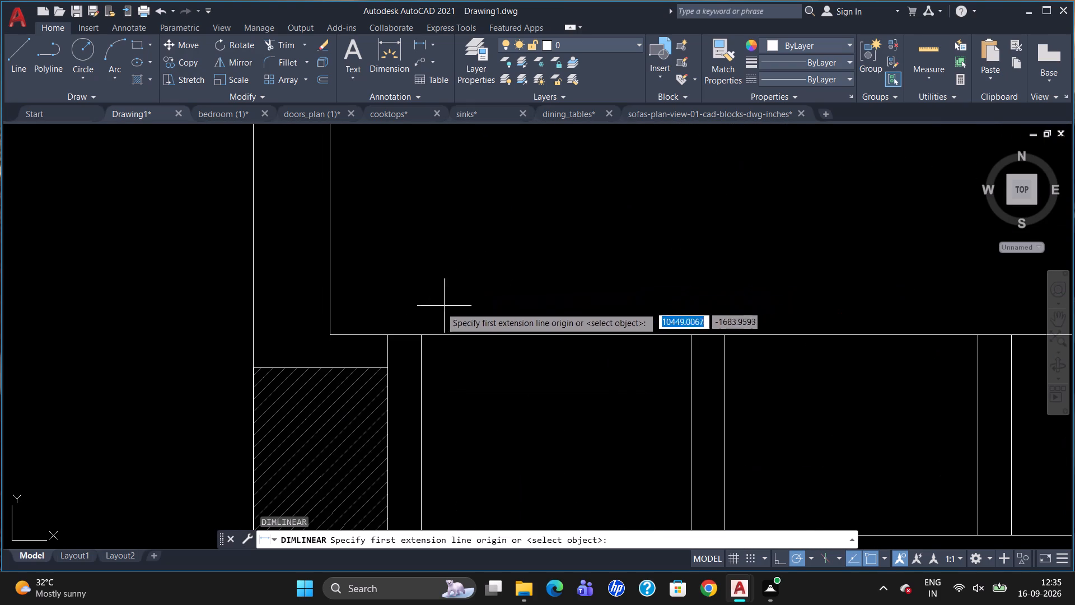
click(387, 333)
scroll(471, 314, down, 2)
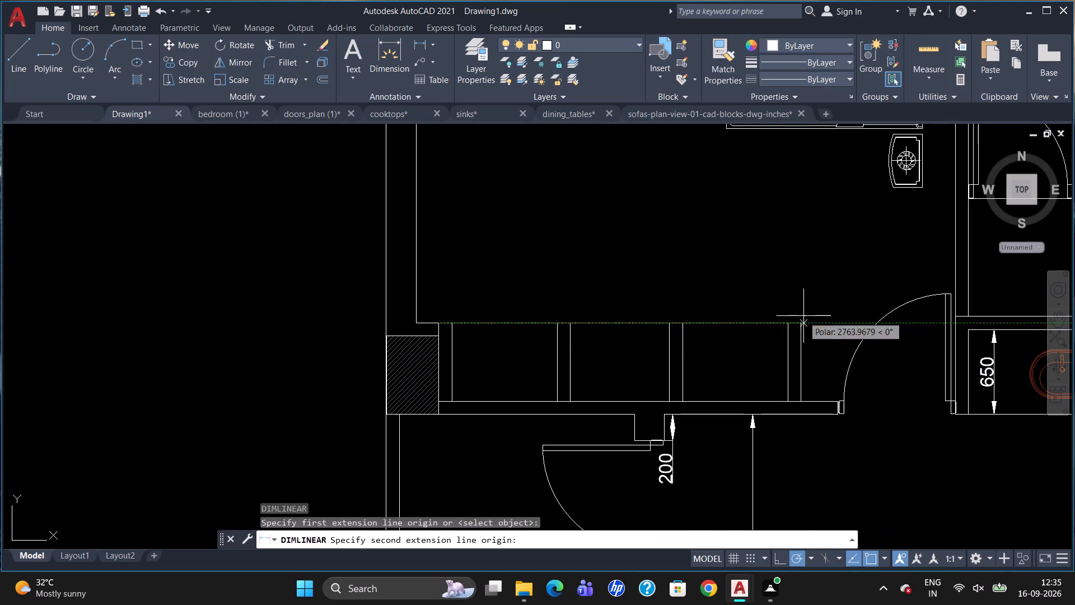
click(802, 320)
click(804, 298)
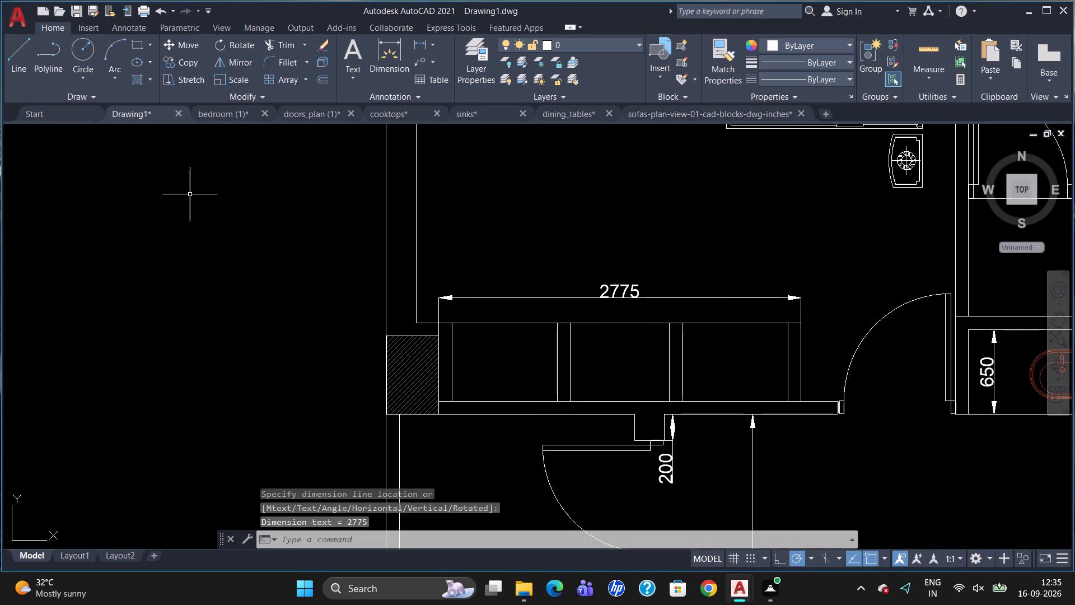
Hatch the four partitions of that bedroom's wardrobe with the BRSTONE pattern.
click(147, 83)
click(145, 103)
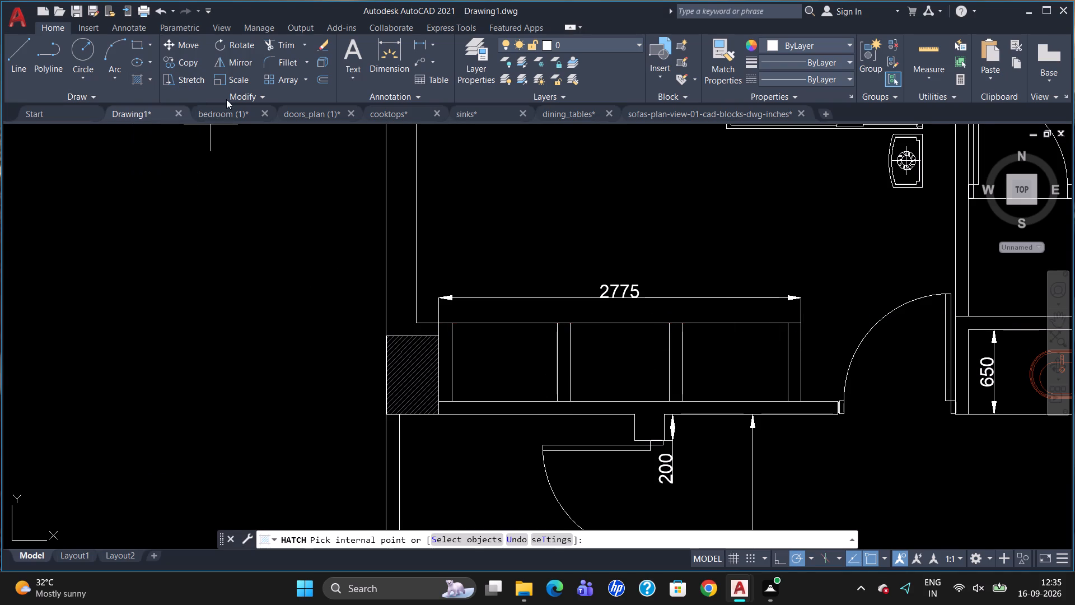
click(144, 75)
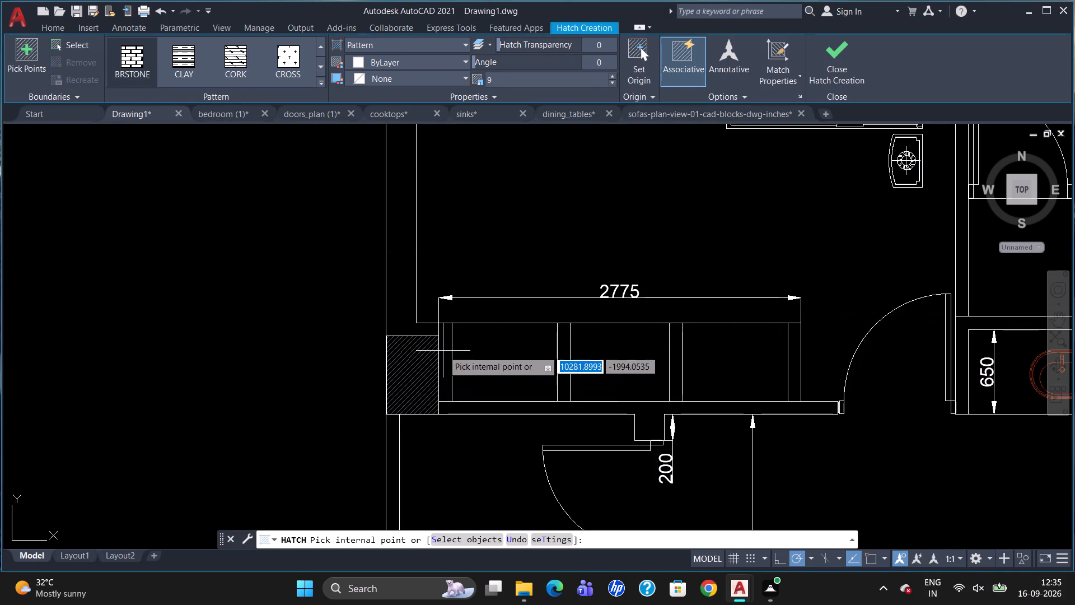
click(443, 351)
click(567, 357)
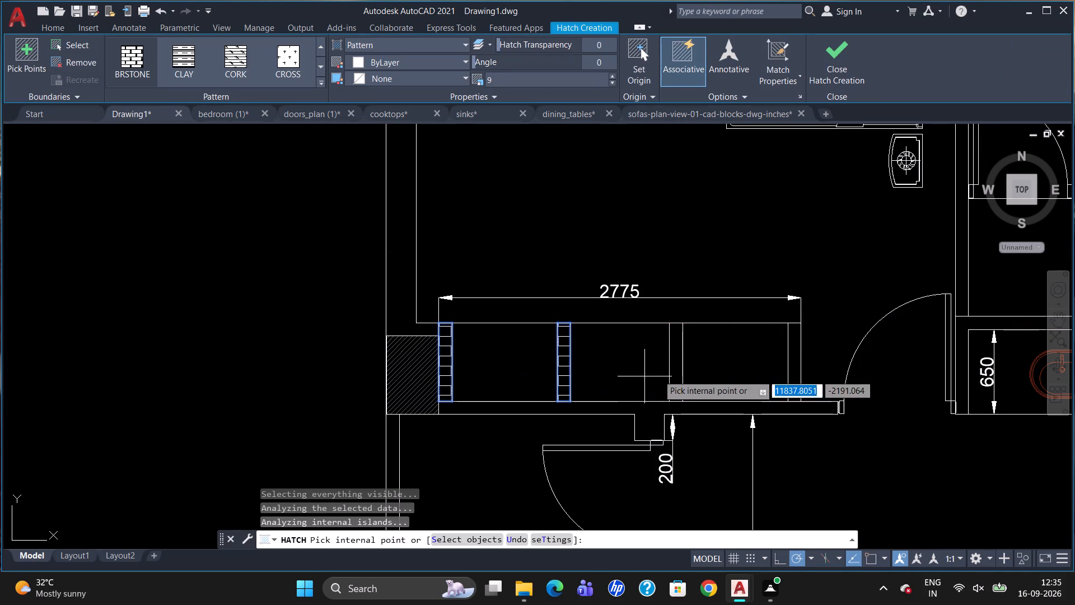
click(678, 363)
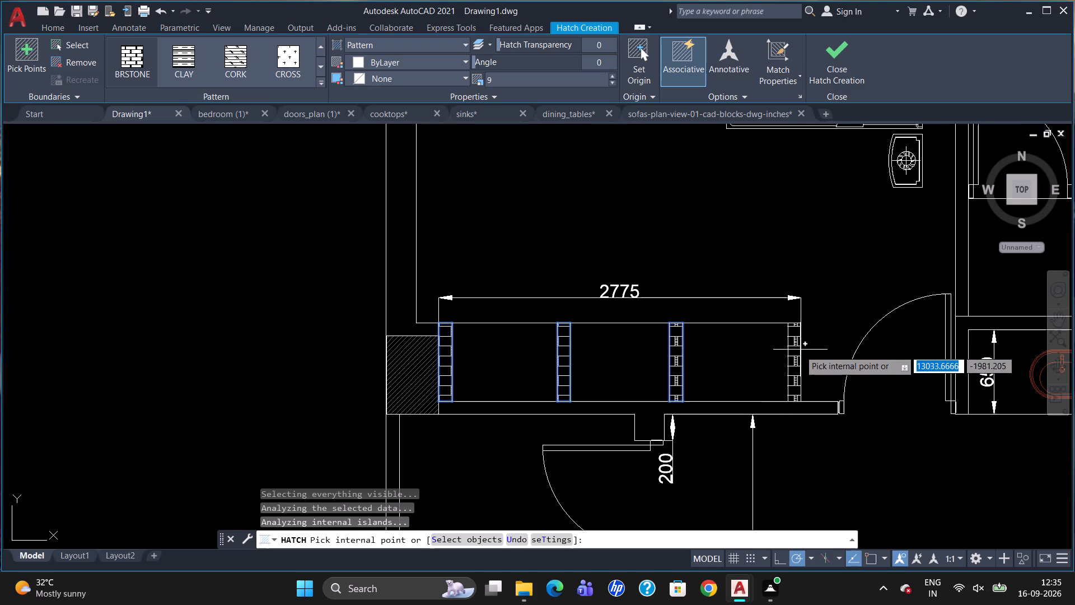
click(798, 352)
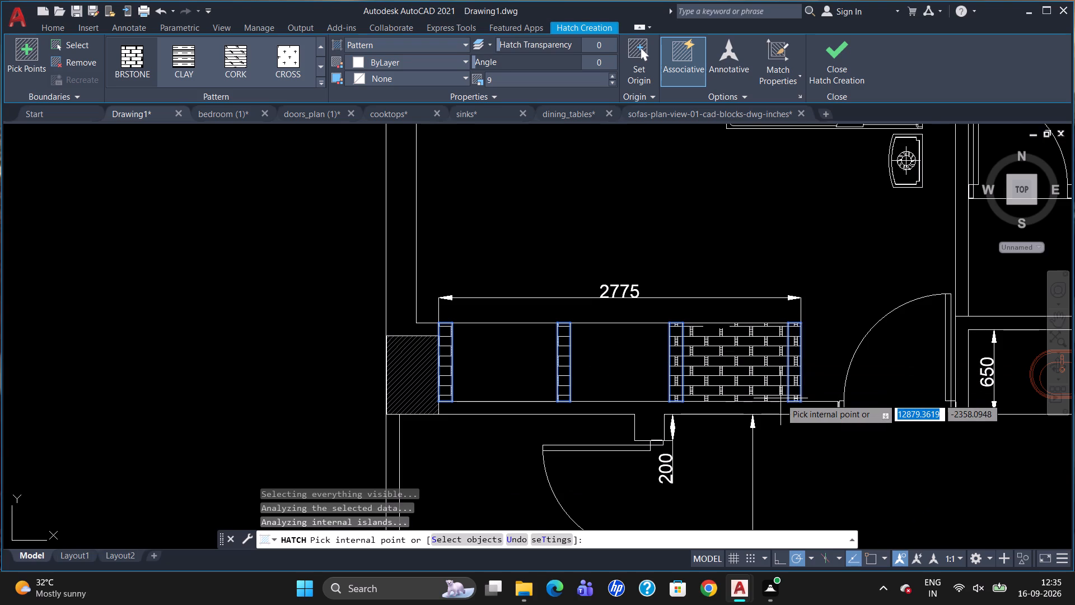
key(Escape)
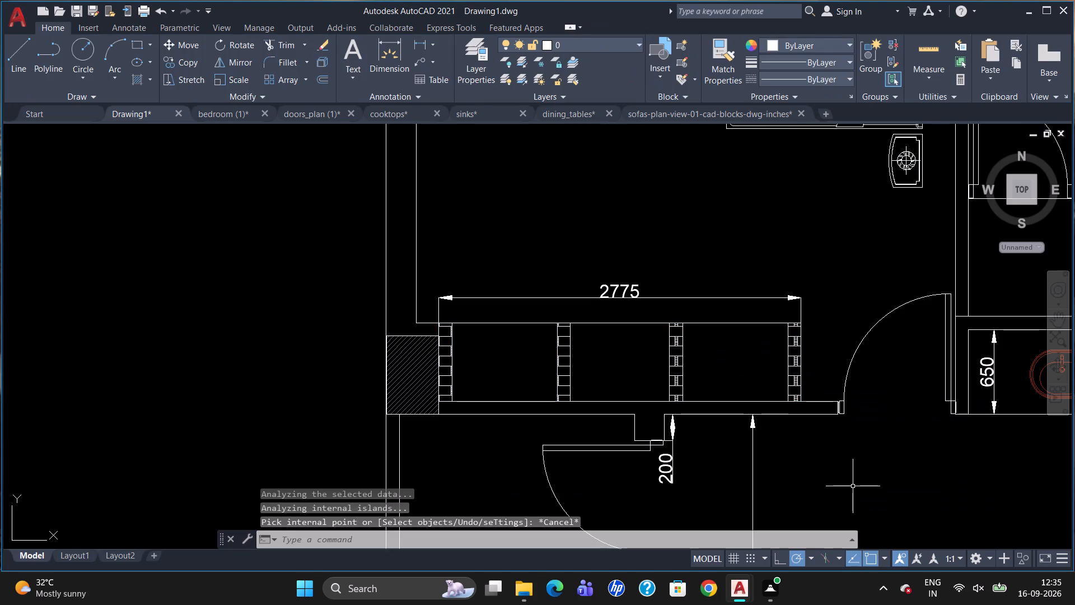
Copy the existing WARDROBE label into the two unlabelled wardrobes at either end of the 1800 wide balcony.
scroll(731, 335, down, 3)
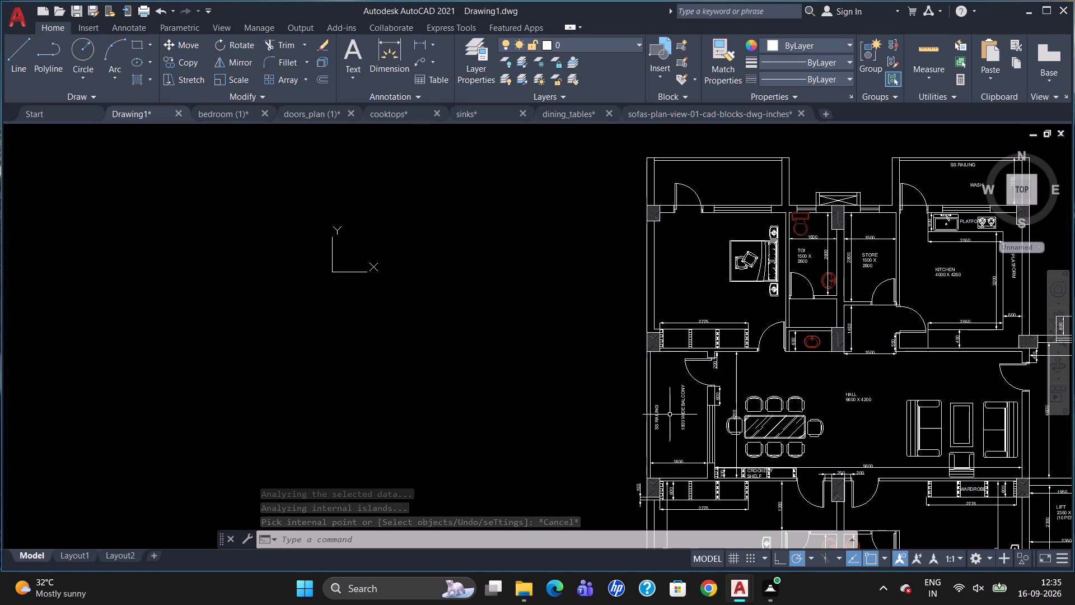
scroll(631, 371, down, 1)
scroll(875, 452, up, 2)
click(796, 435)
text(CO)
key(Return)
click(803, 435)
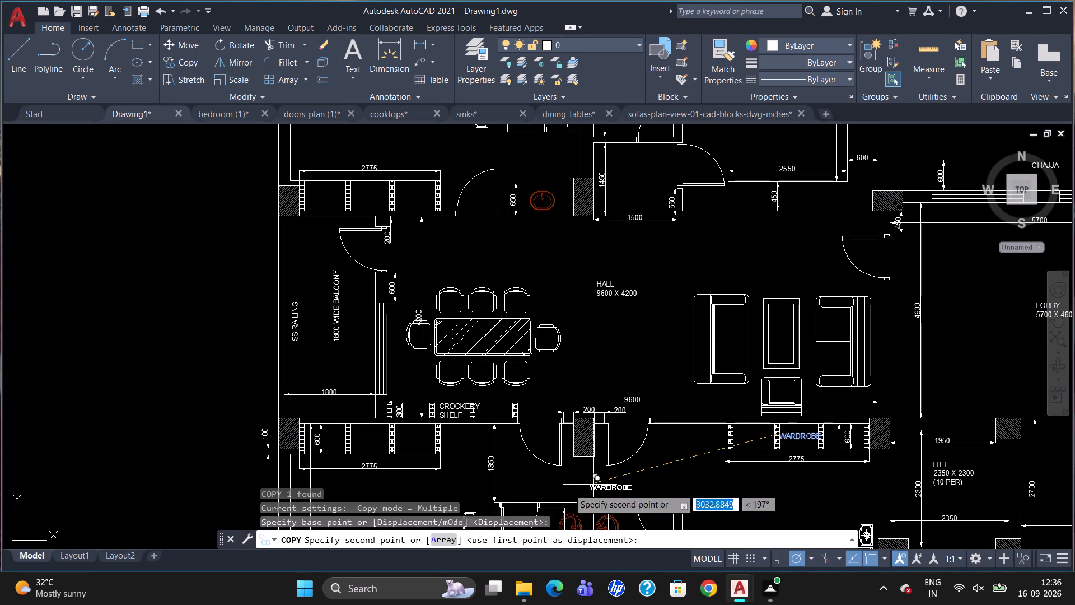
scroll(347, 438, up, 3)
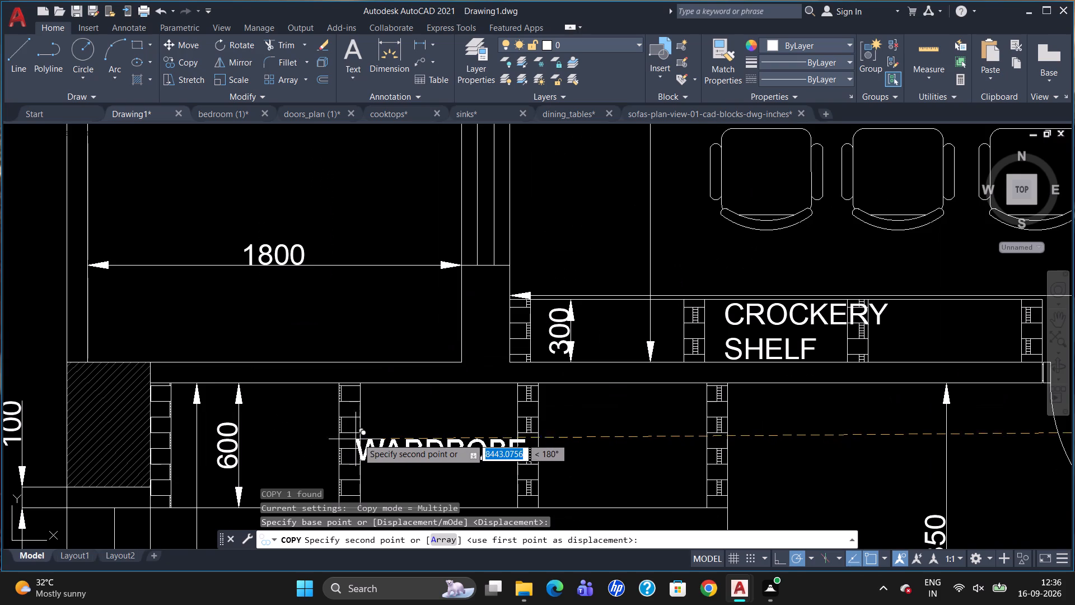
click(357, 438)
scroll(356, 460, down, 3)
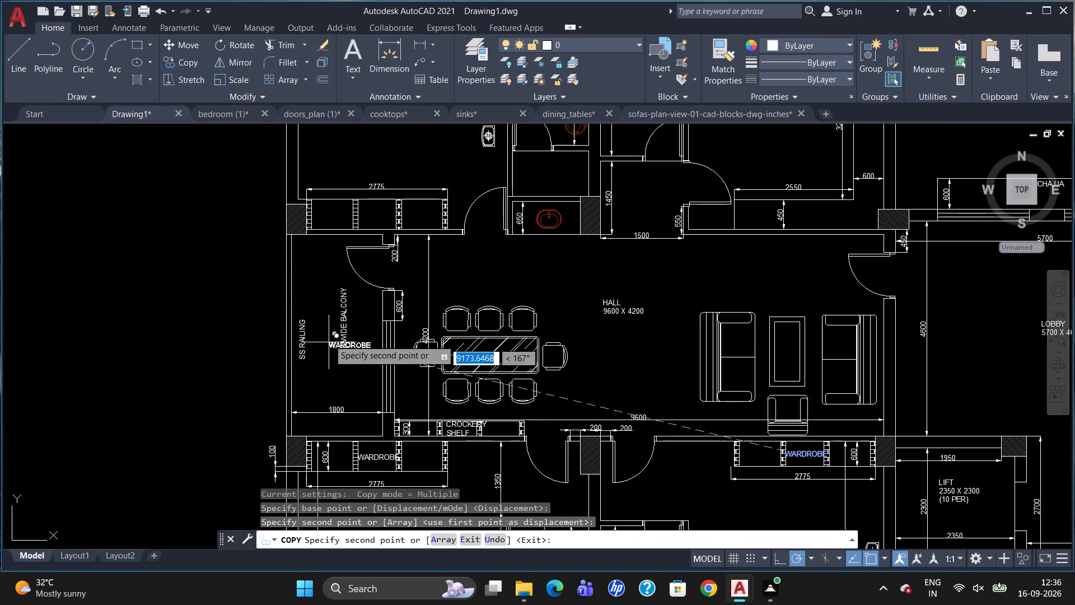
click(335, 215)
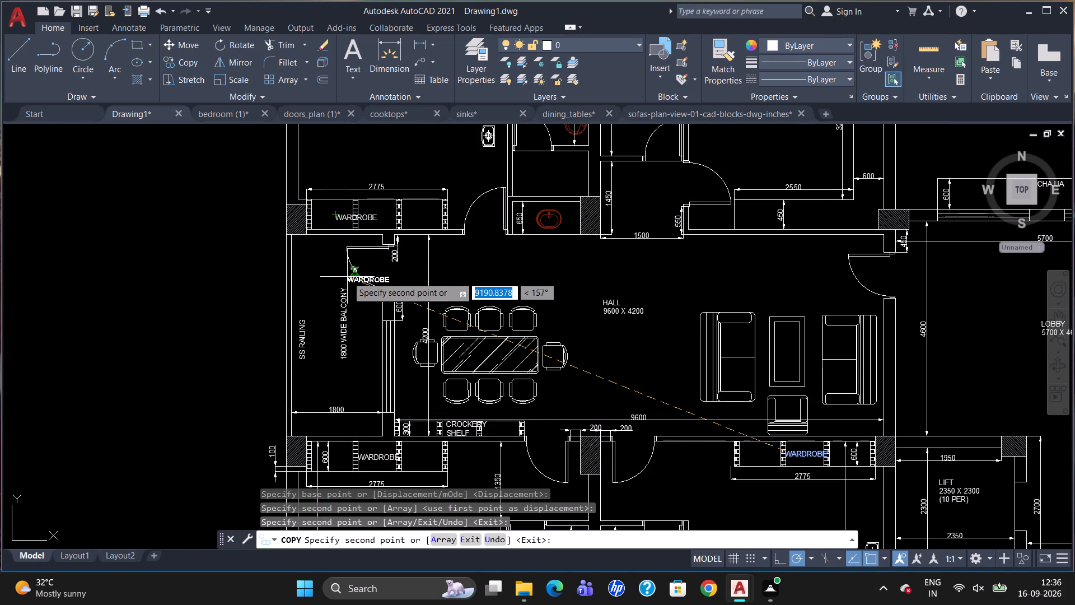
key(Escape)
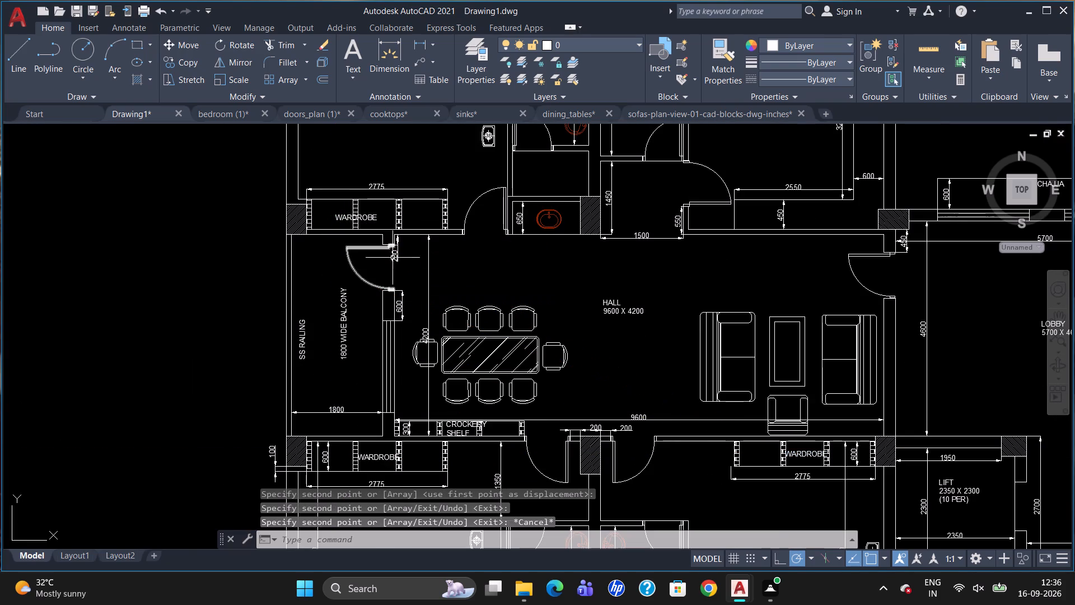
Dimension the depth of the unlabelled bedroom's wardrobe, placing the line inside its compartment nearest the hatched column.
scroll(400, 287, down, 2)
scroll(419, 199, up, 2)
scroll(426, 370, down, 1)
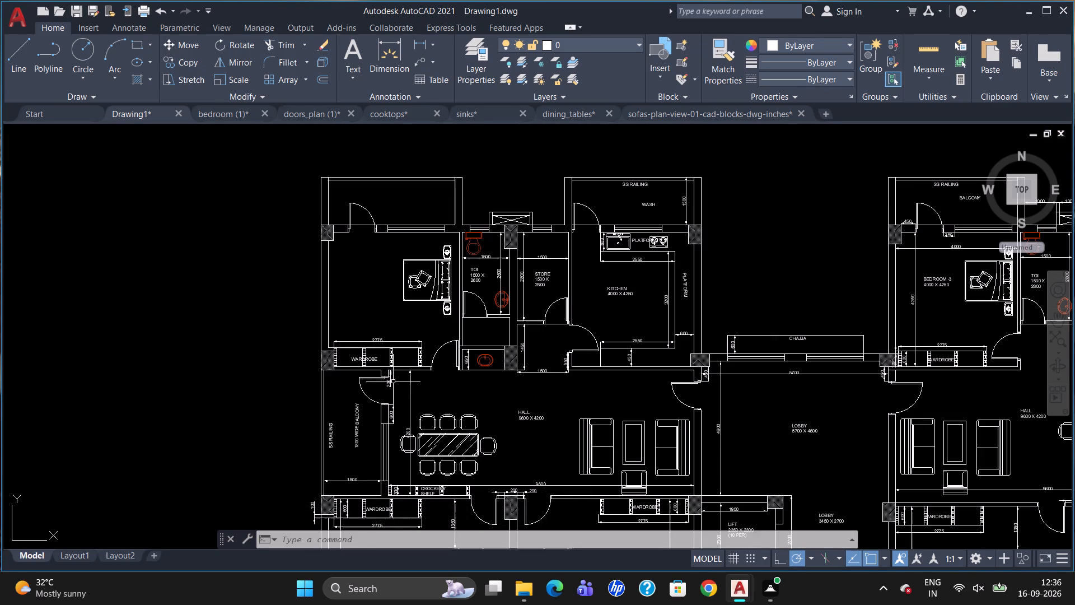
scroll(341, 370, up, 1)
text(DLI)
key(Return)
scroll(332, 370, up, 3)
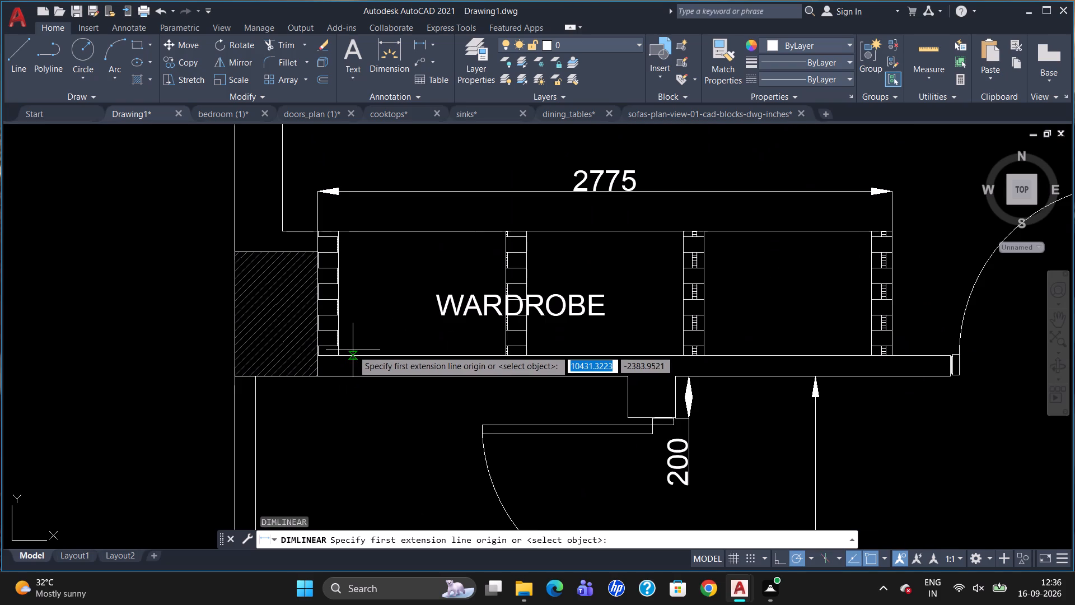
click(341, 351)
click(342, 227)
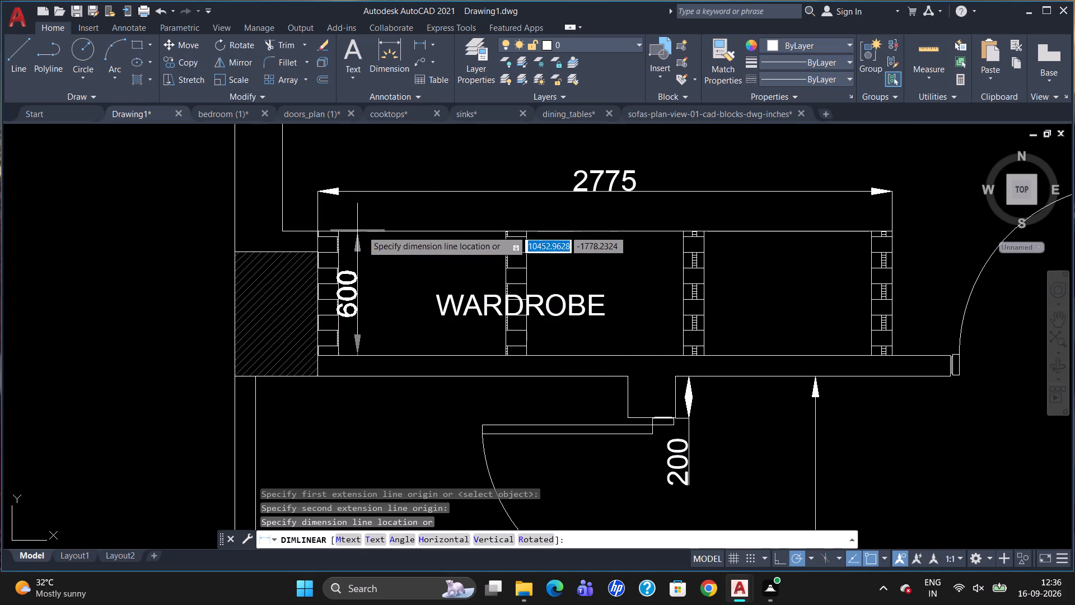
click(378, 227)
Dimension the unlabelled bedroom's width between its side walls, placing the line between the bed and the wardrobe.
scroll(387, 334, down, 4)
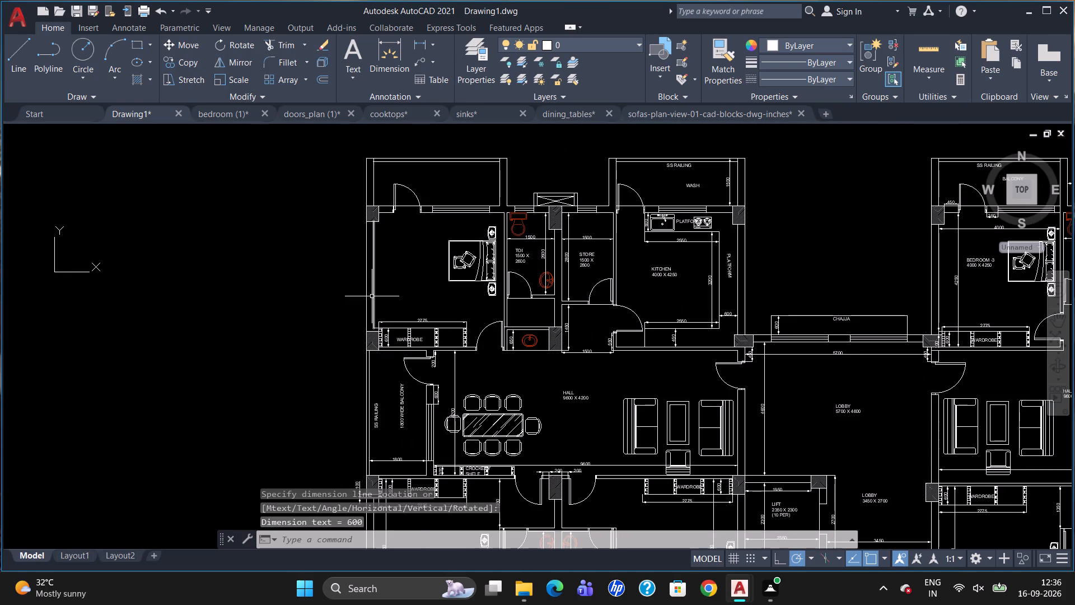
text(DLI)
key(Return)
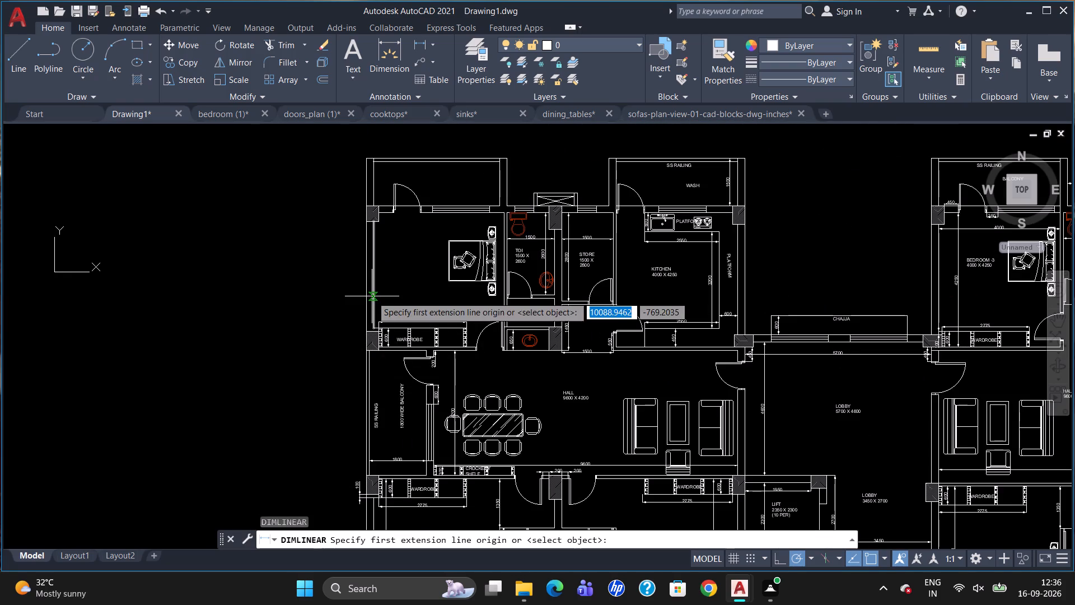
scroll(436, 308, up, 1)
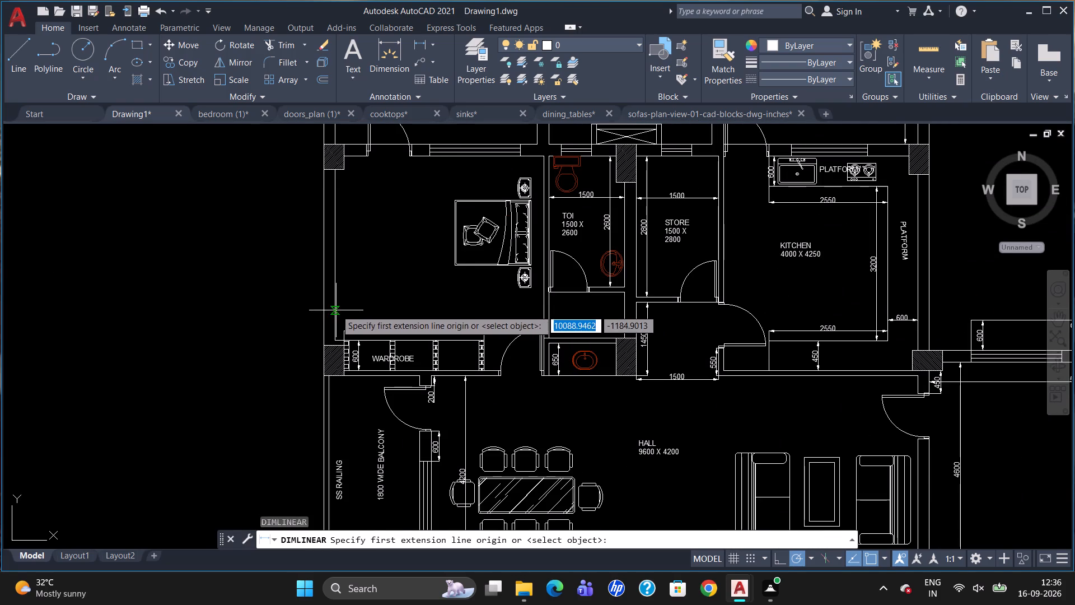
click(336, 309)
click(541, 305)
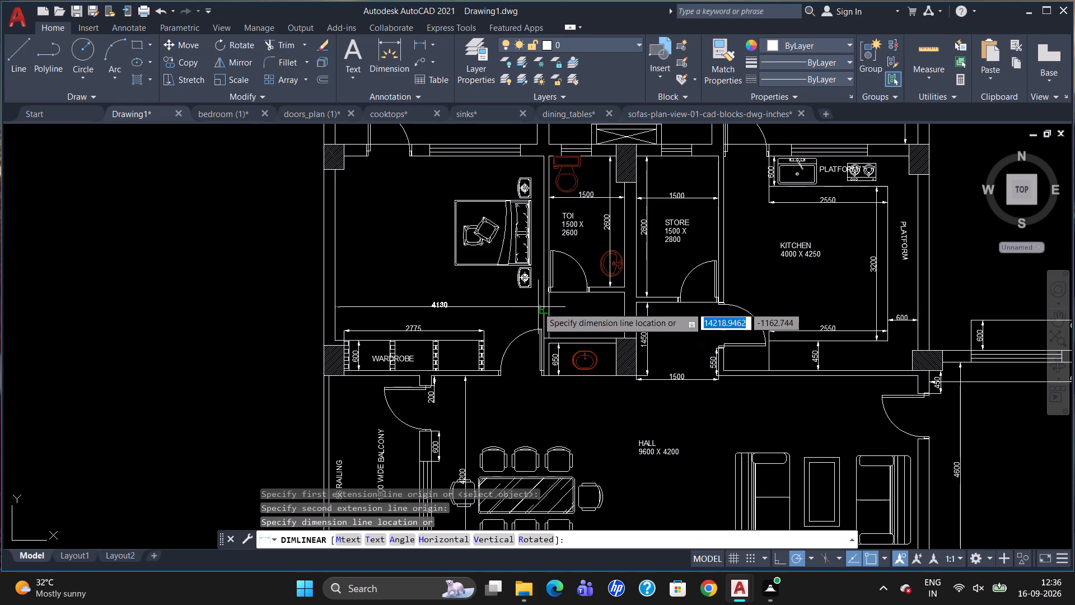
click(537, 306)
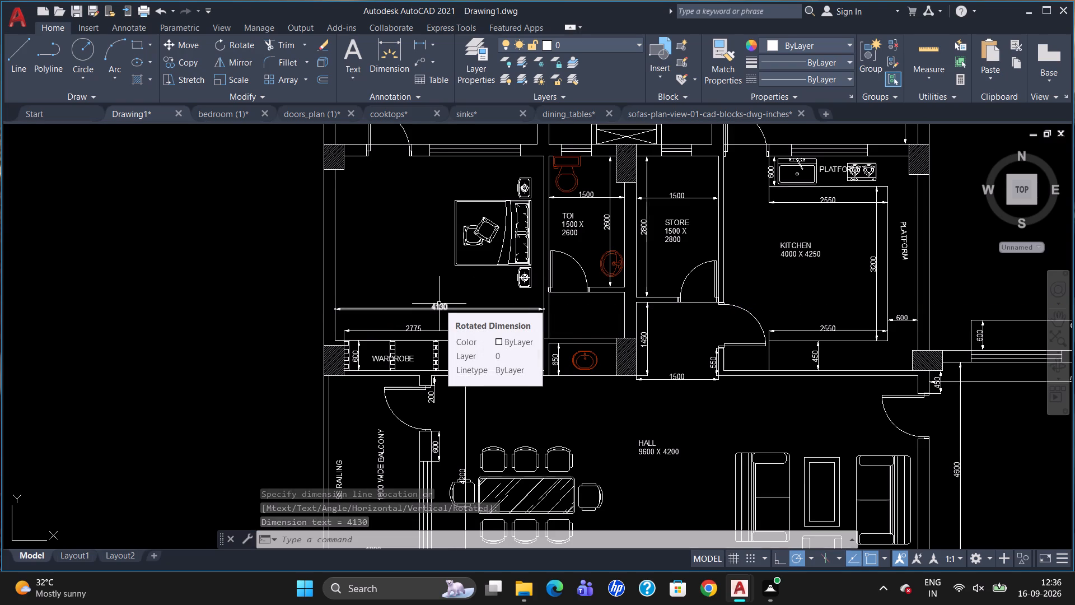
Override the bedroom width dimension's text with 4000.
double_click(439, 304)
key(Delete)
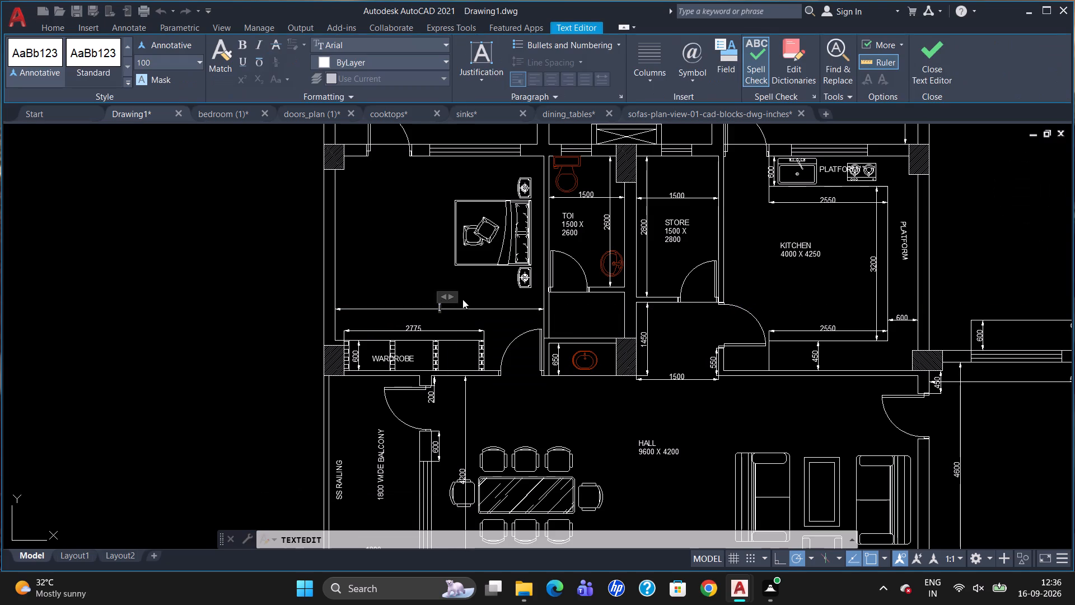
text(4000)
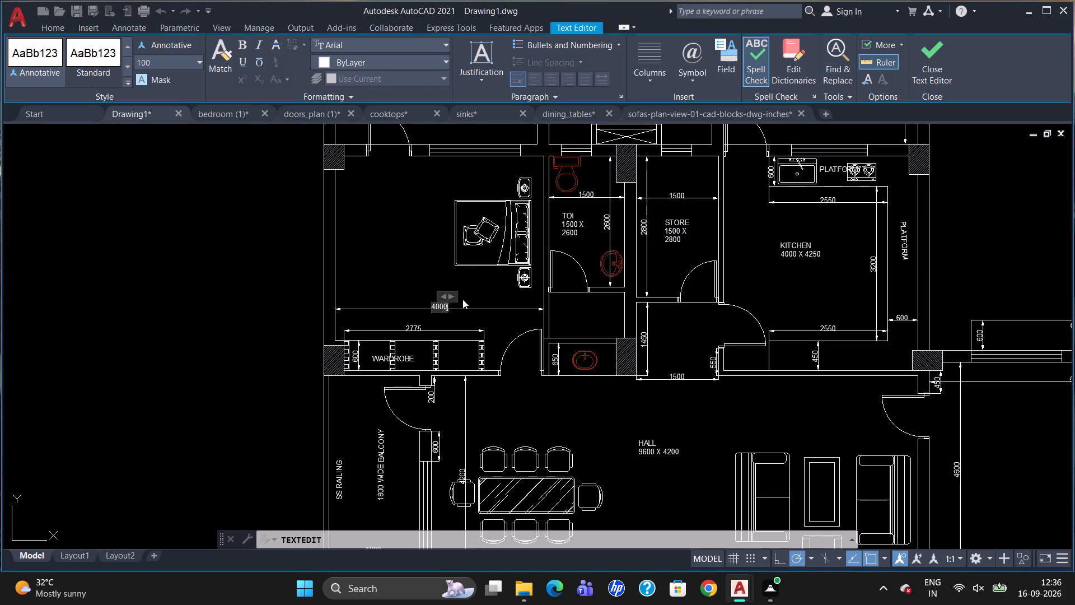
click(466, 308)
key(Escape)
Dimension the same bedroom's length from the balcony wall to the wall behind the wardrobe, along the side opposite the bed.
text(DLI)
key(Return)
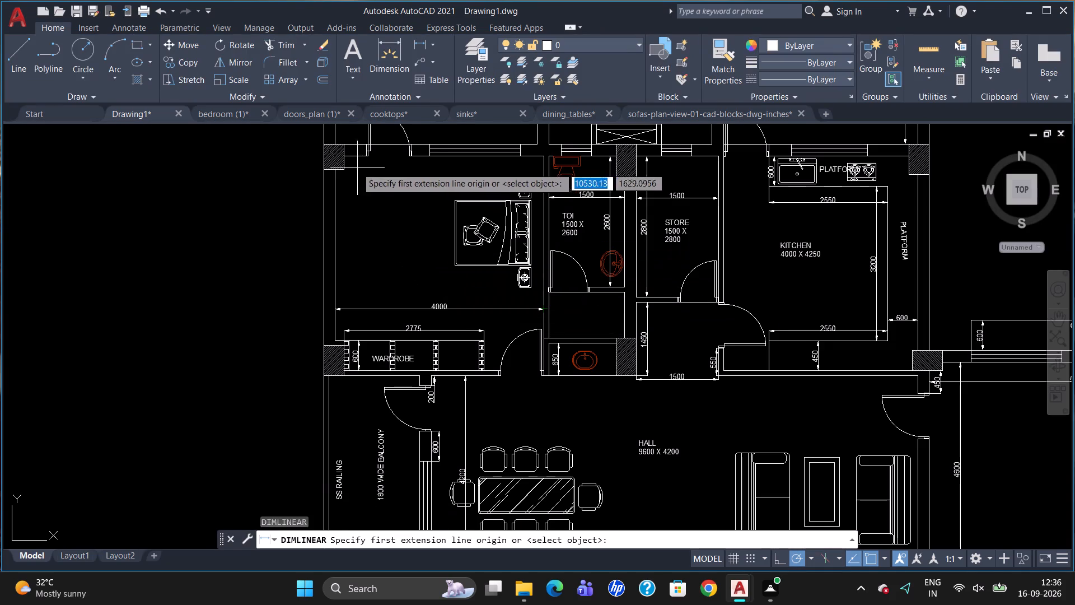
drag(356, 155, 359, 165)
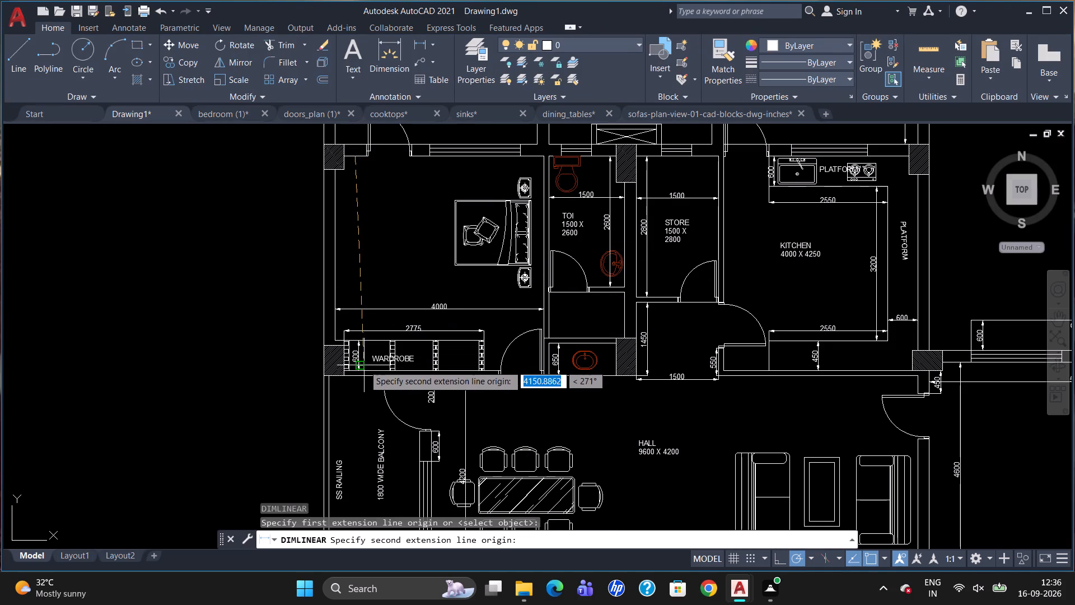
click(361, 368)
click(372, 360)
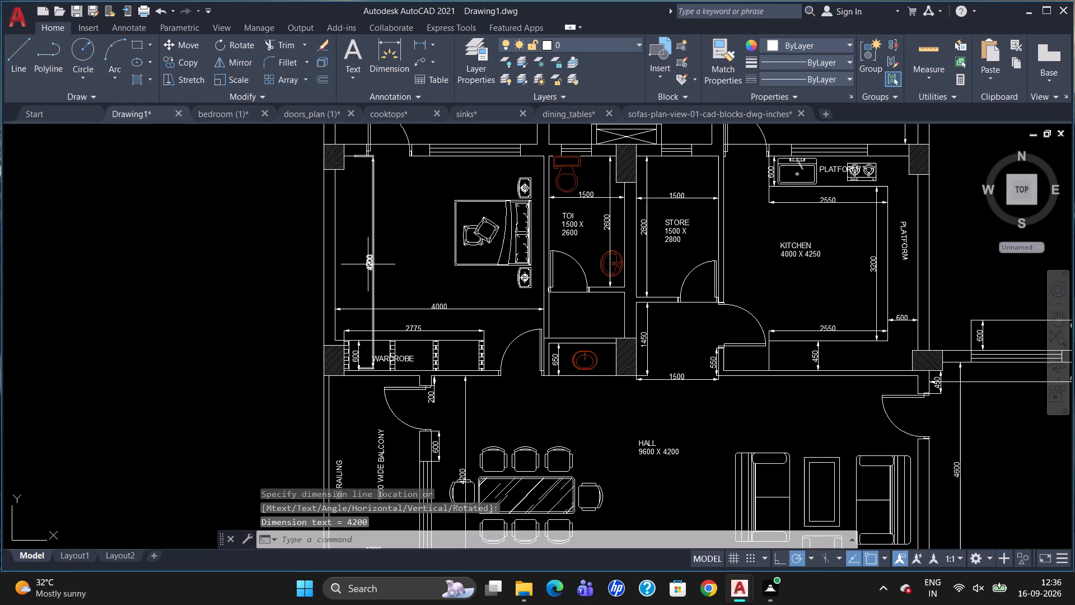
Override the bedroom length dimension's text with 4250.
double_click(368, 264)
key(Delete)
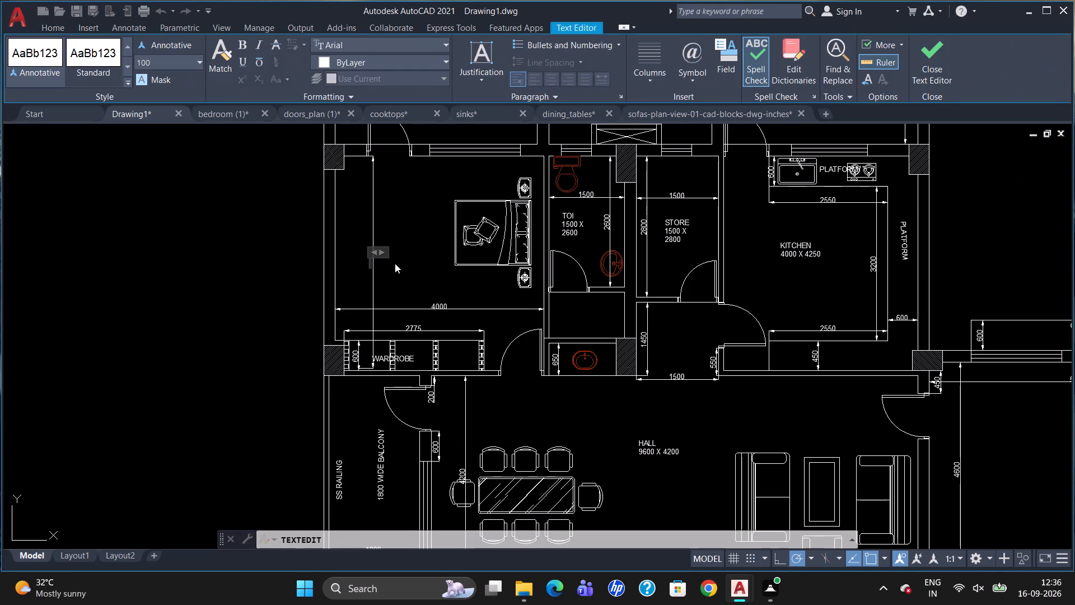
text(4250)
click(395, 262)
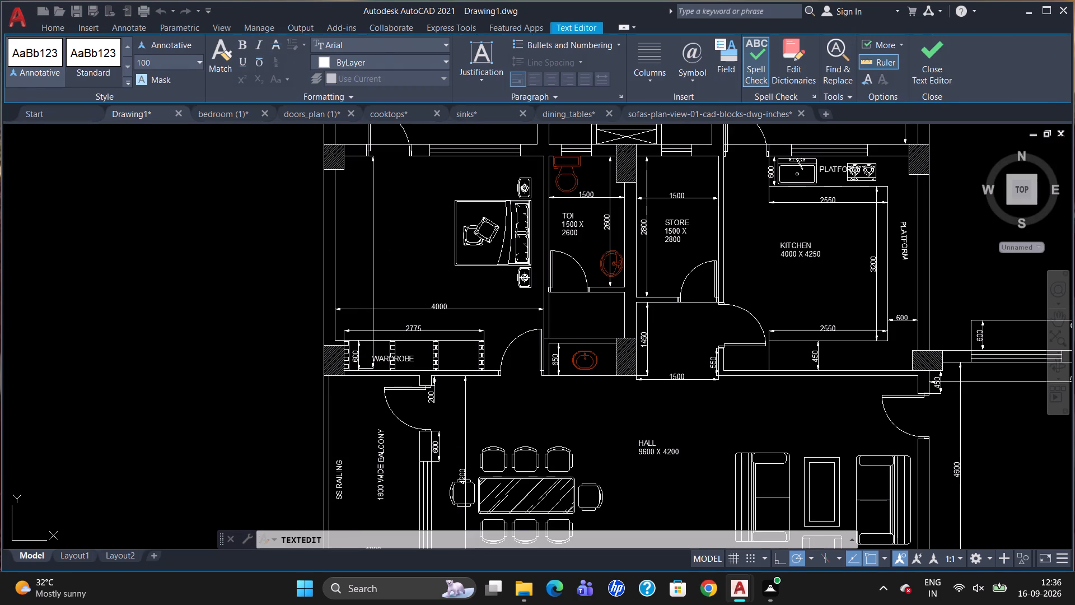
key(Escape)
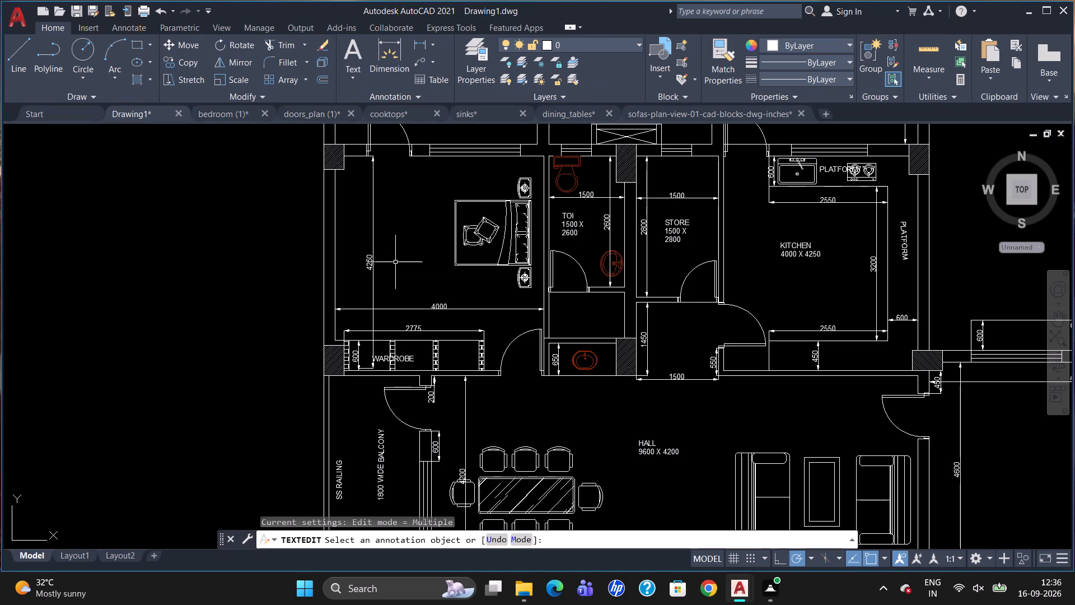
Dimension the wall piece between the bedroom's corner column and its balcony door, placing the line on the balcony side.
scroll(398, 275, down, 1)
scroll(394, 167, up, 2)
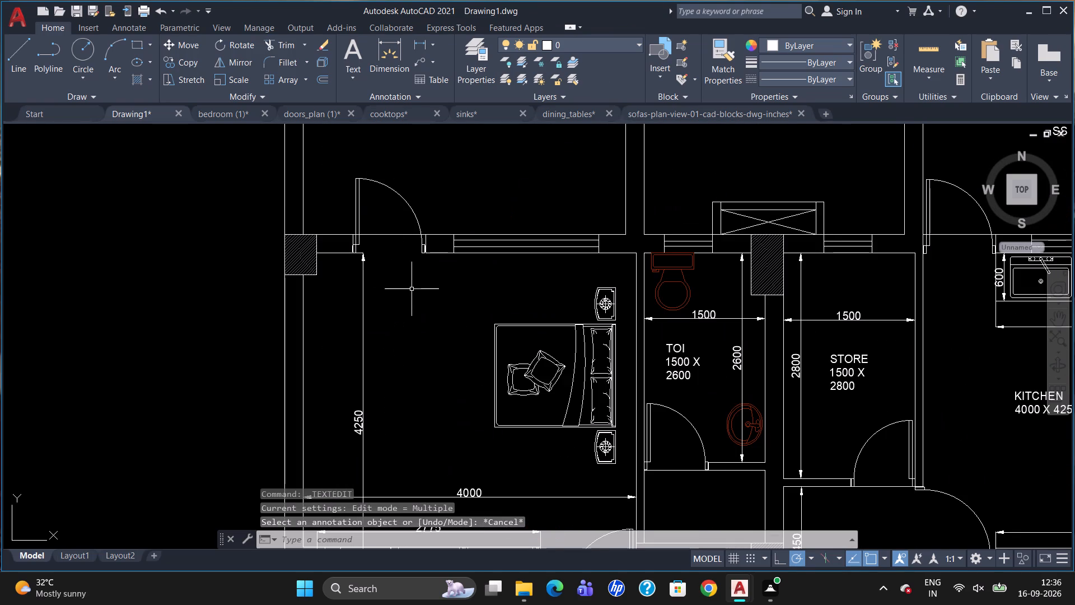
text(DLI)
key(Return)
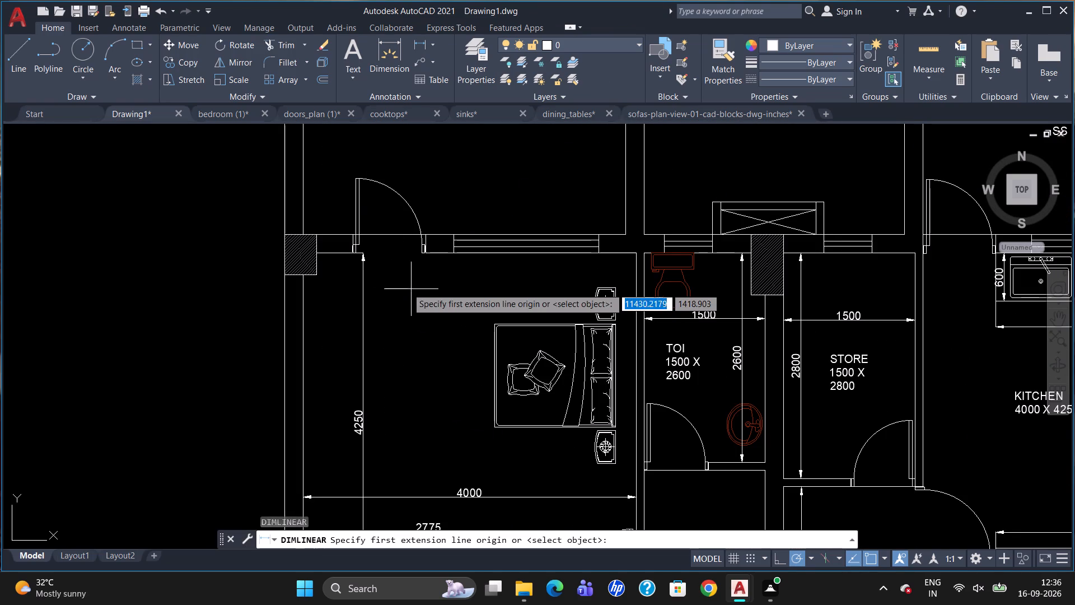
scroll(307, 221, up, 3)
click(344, 272)
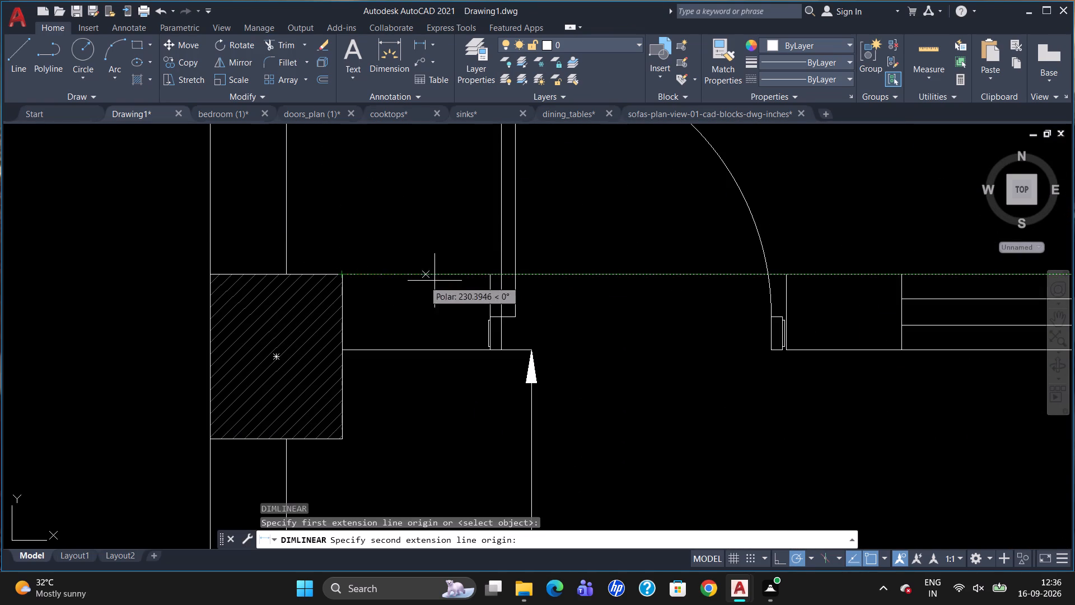
click(489, 277)
click(482, 232)
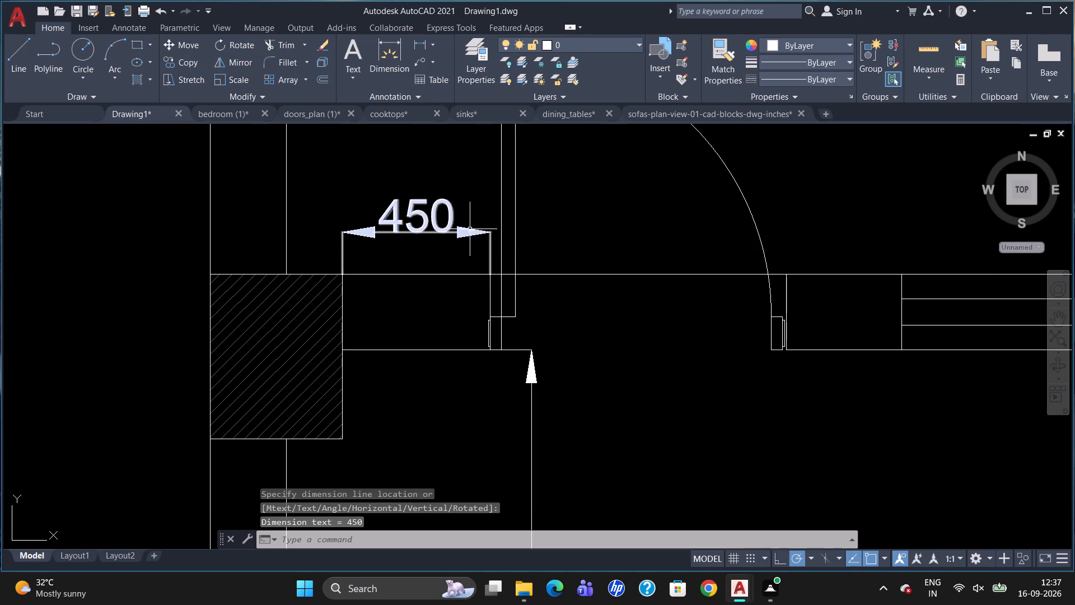
Dimension the wall piece between the balcony door and the bedroom window, placing the line on the bedroom side.
scroll(375, 227, down, 2)
key(space)
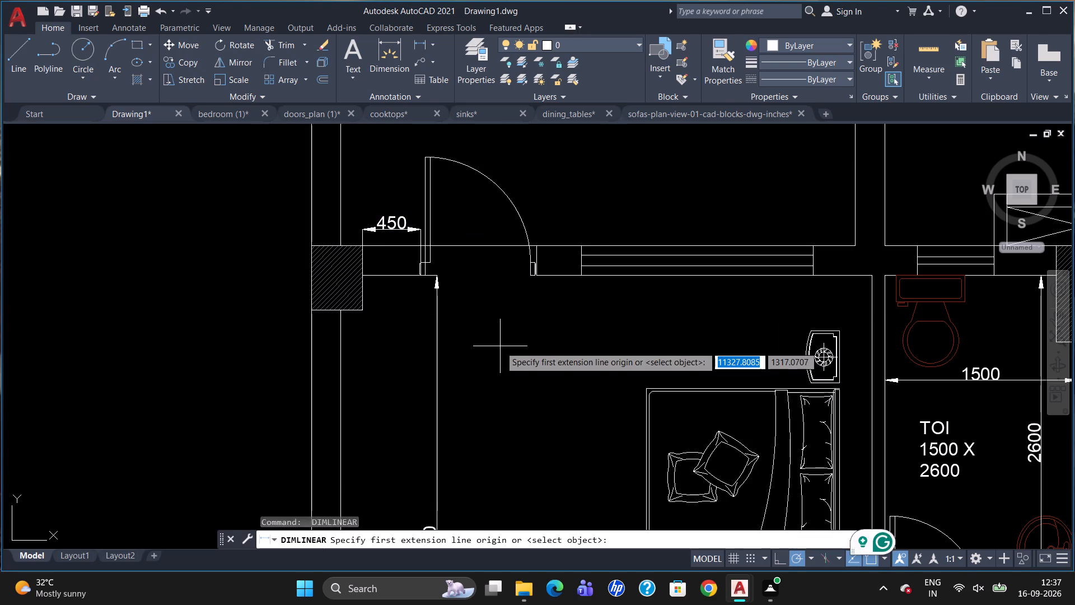
scroll(587, 253, up, 3)
click(392, 335)
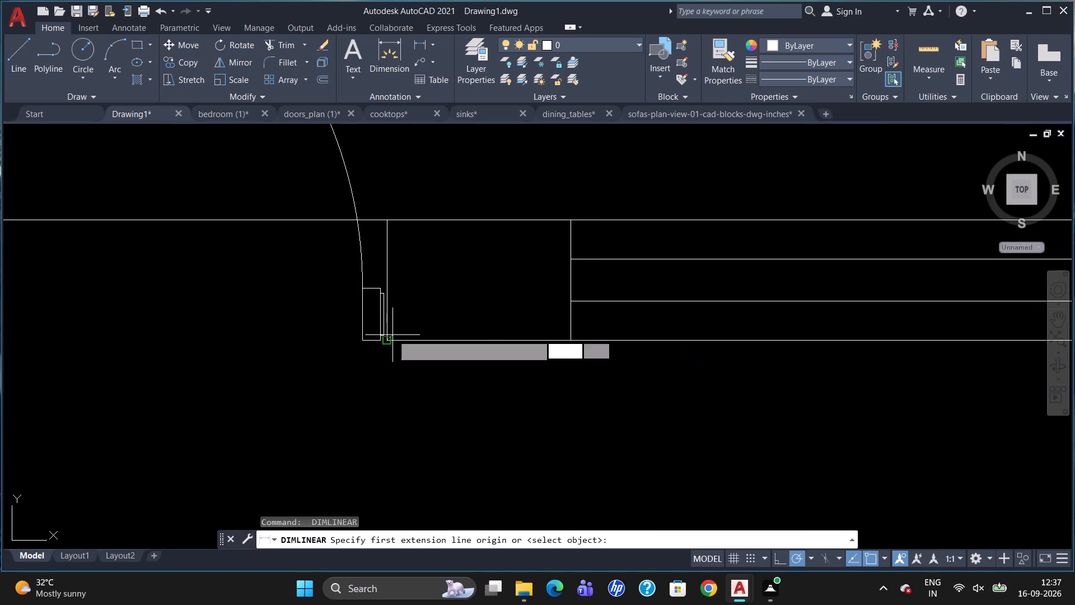
click(567, 338)
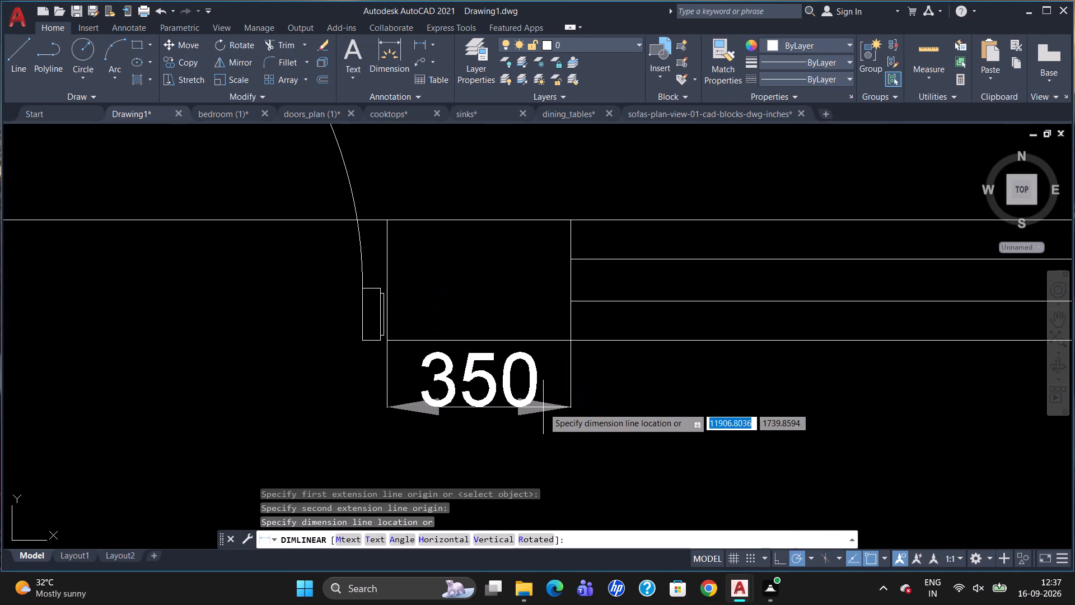
click(543, 407)
Dimension the wall piece between the bedroom window and the balcony's side wall, placing the line on the balcony side.
scroll(413, 348, down, 1)
scroll(561, 330, down, 1)
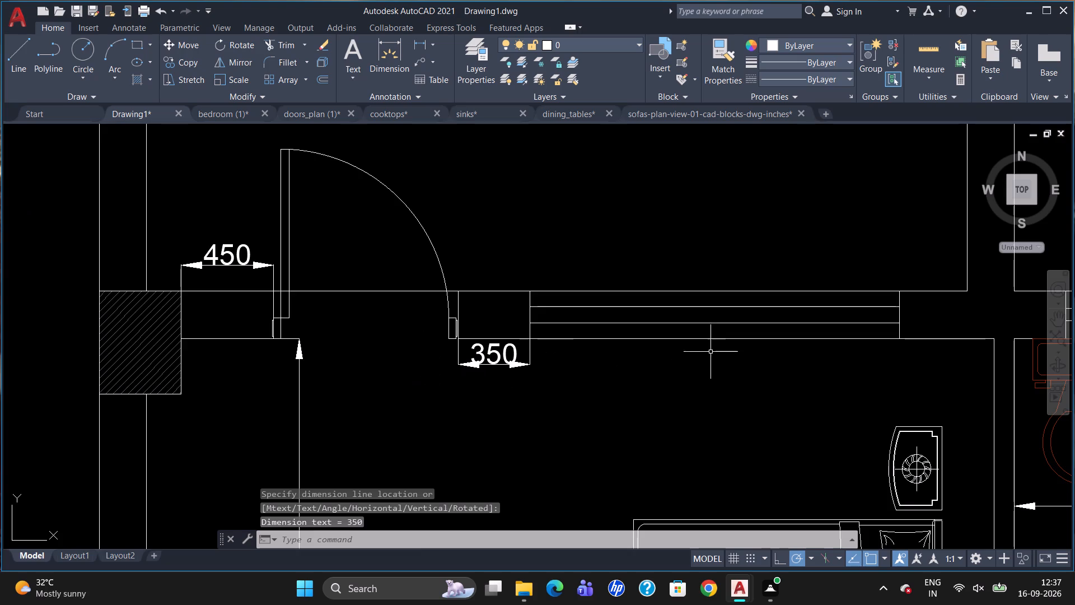
scroll(613, 338, down, 2)
scroll(851, 321, up, 1)
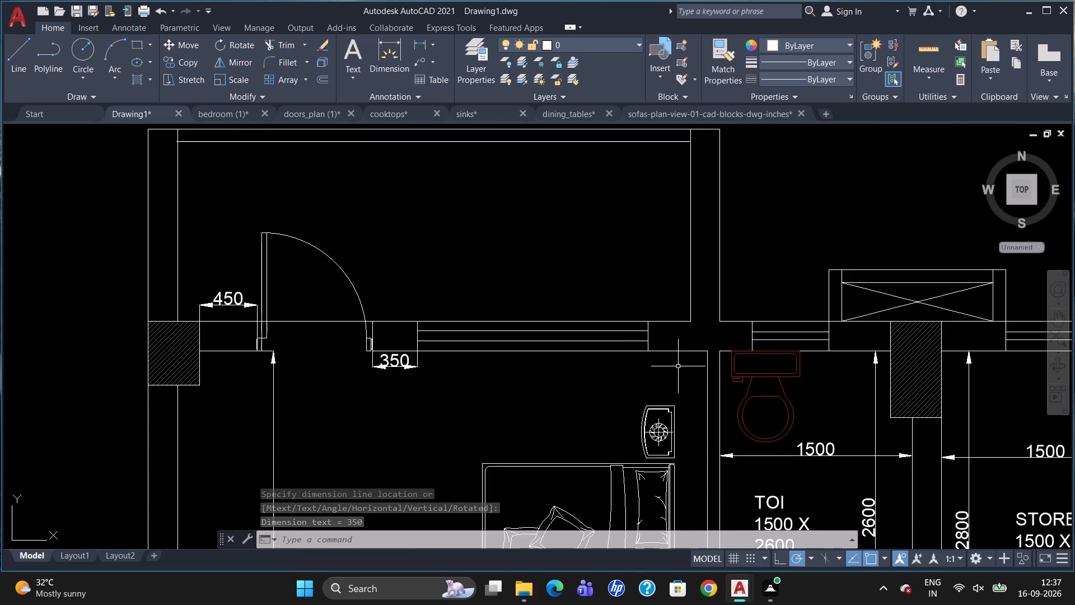
text(DLI)
key(Return)
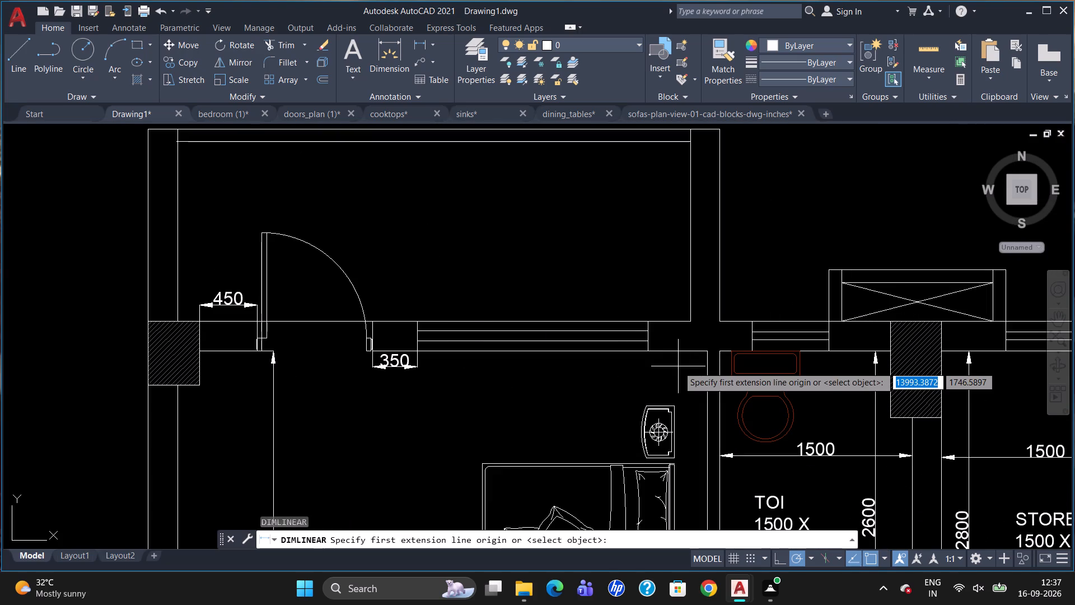
click(648, 323)
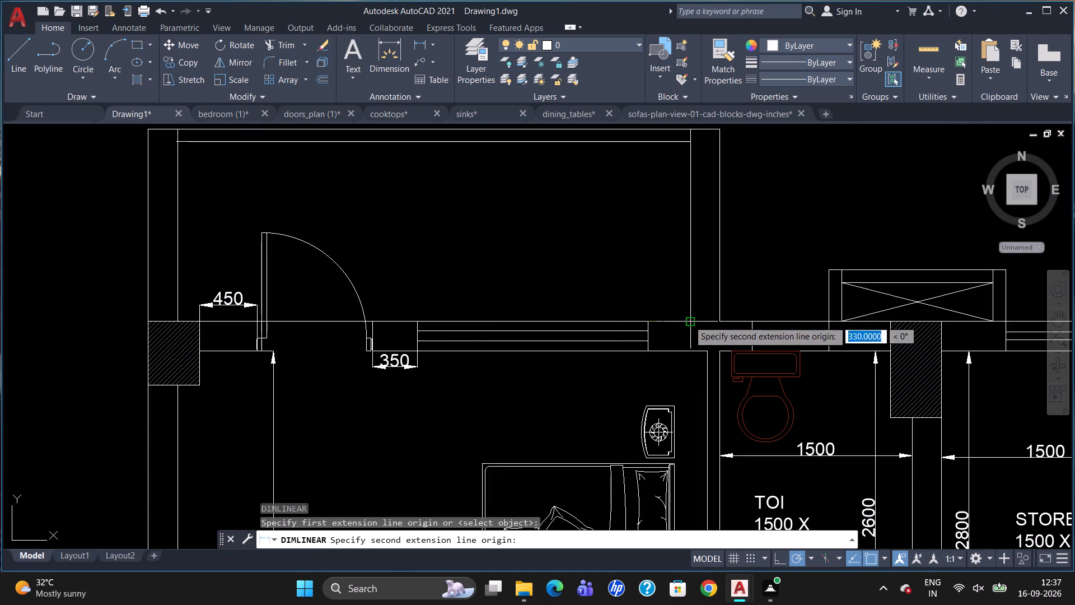
click(689, 320)
click(677, 296)
Override the text of the dimension between the window and the balcony's side wall with 350.
double_click(664, 291)
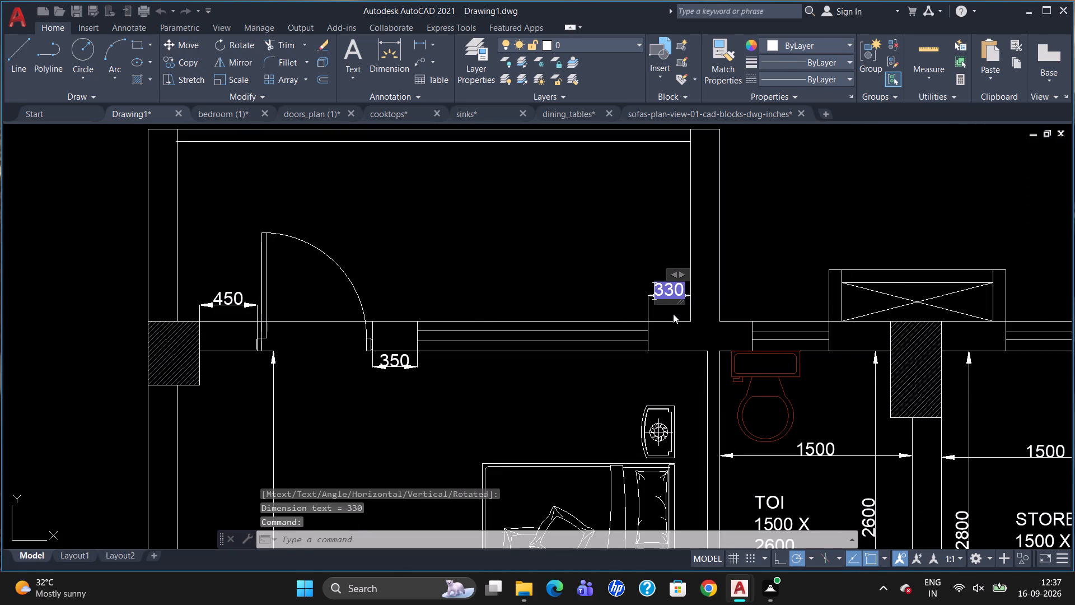
key(Delete)
text(350)
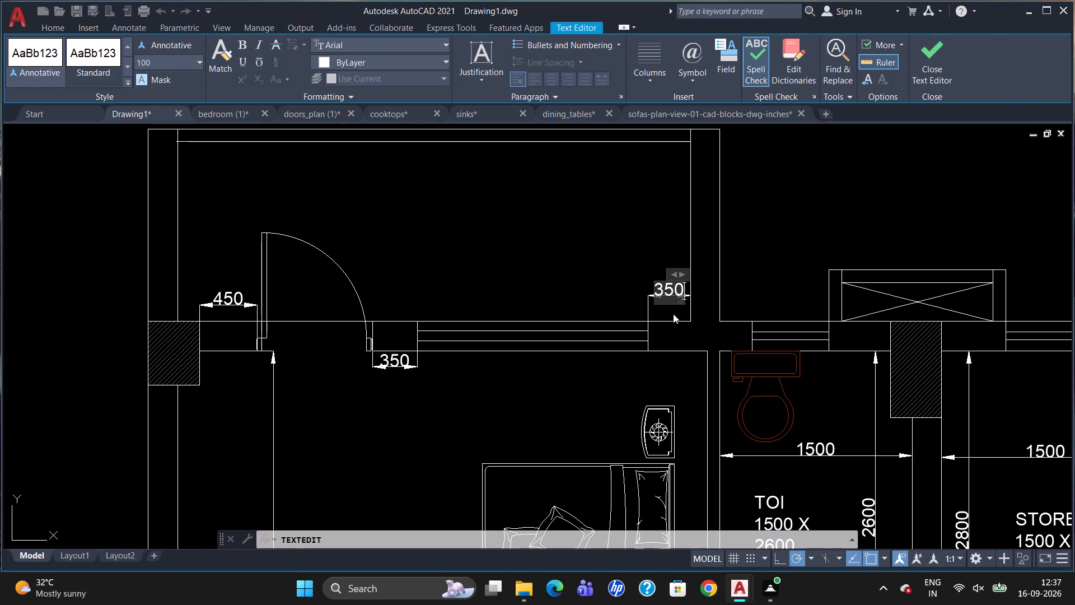
click(634, 293)
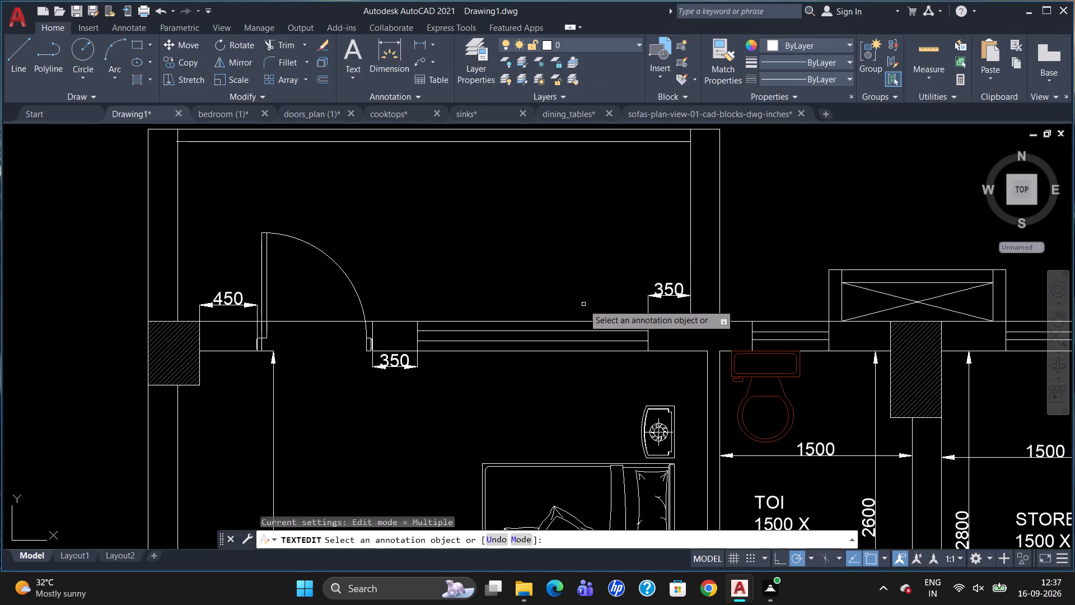
key(Escape)
Dimension the depth of that bedroom's balcony from the window wall to its outer edge, placing the line inside the balcony.
text(DLI)
key(Return)
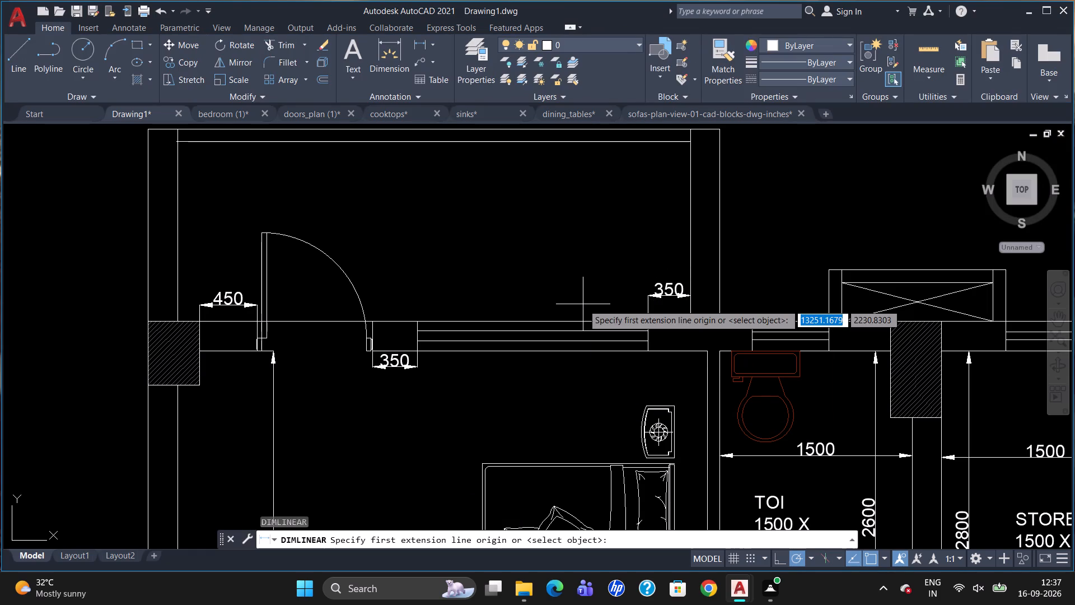
click(693, 320)
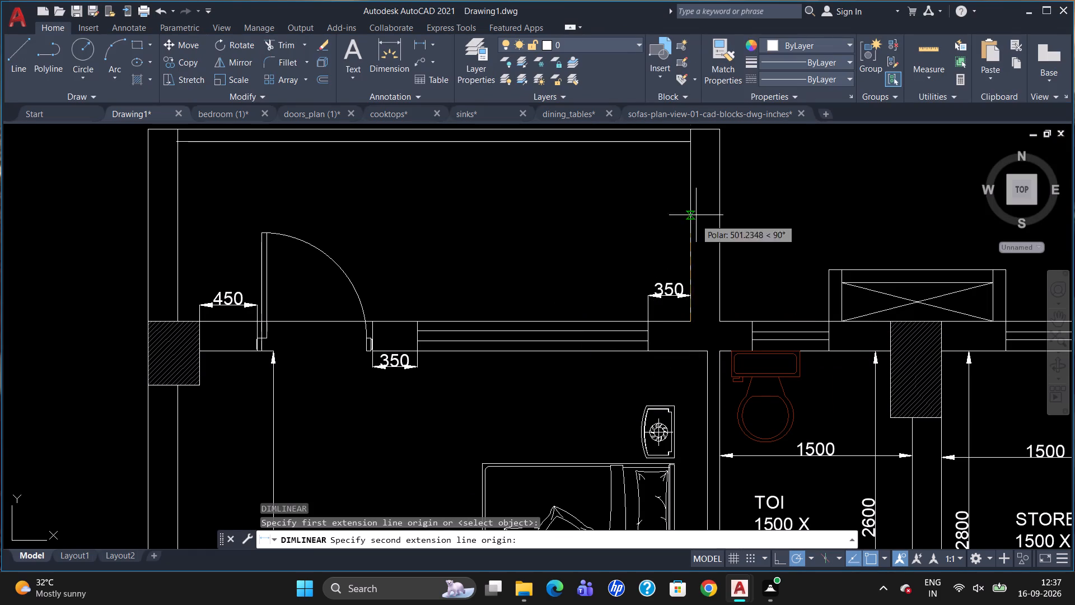
click(692, 125)
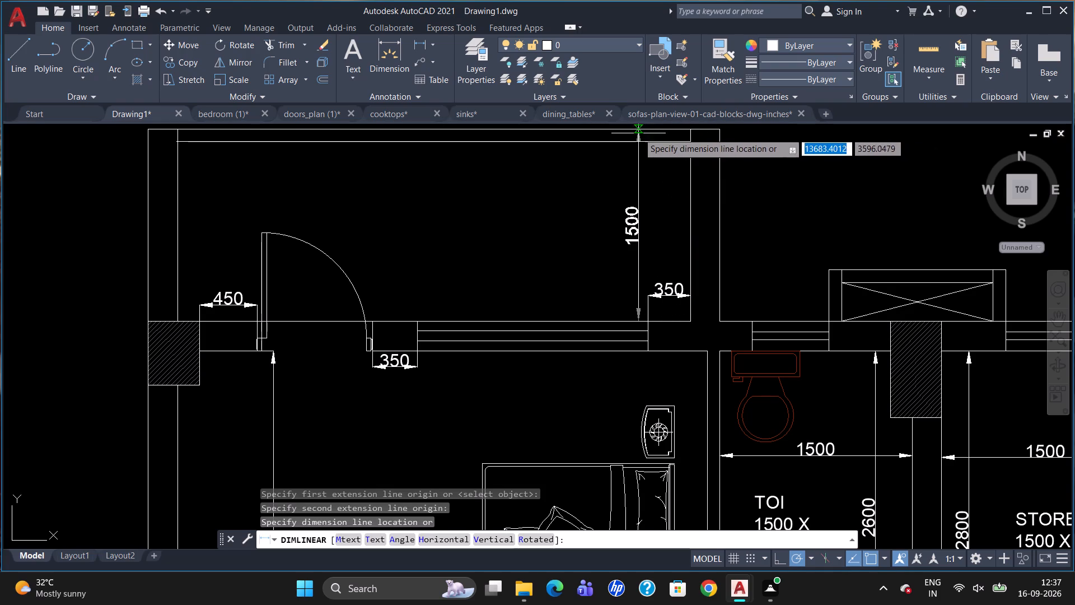
click(638, 132)
Copy the WASH label twice into the bedroom's balcony, once in the middle and once near the railing edge.
scroll(709, 293, down, 2)
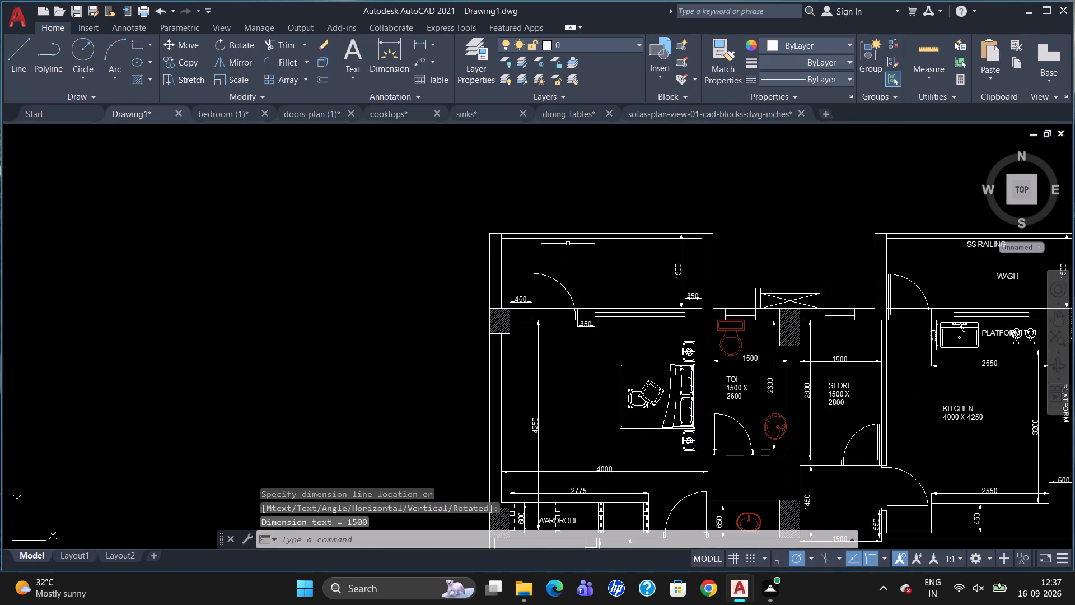
scroll(566, 248, down, 1)
scroll(845, 287, up, 1)
click(844, 256)
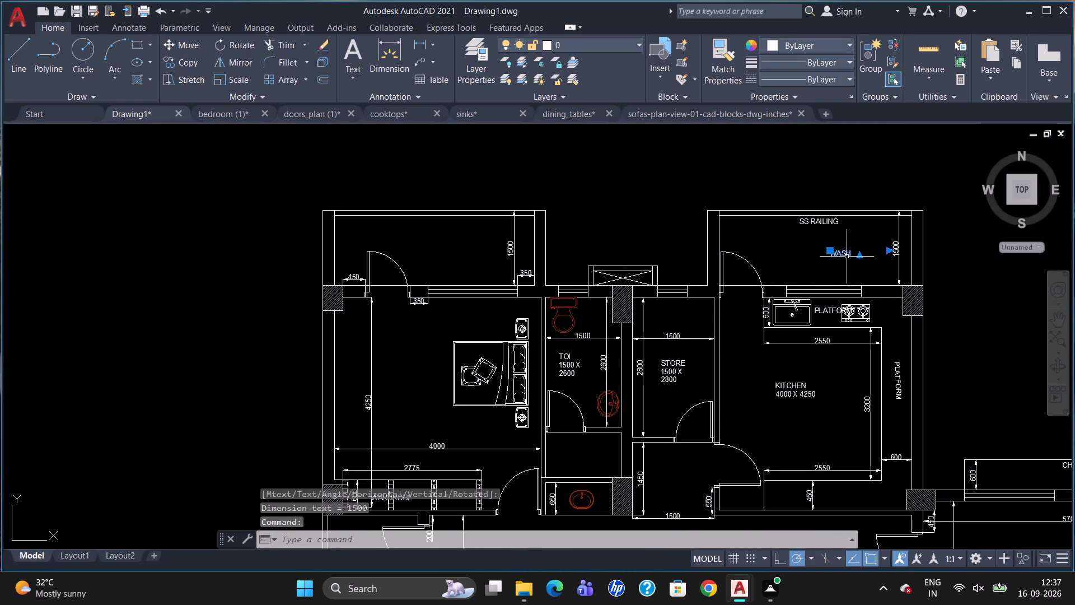
text(CO)
key(Return)
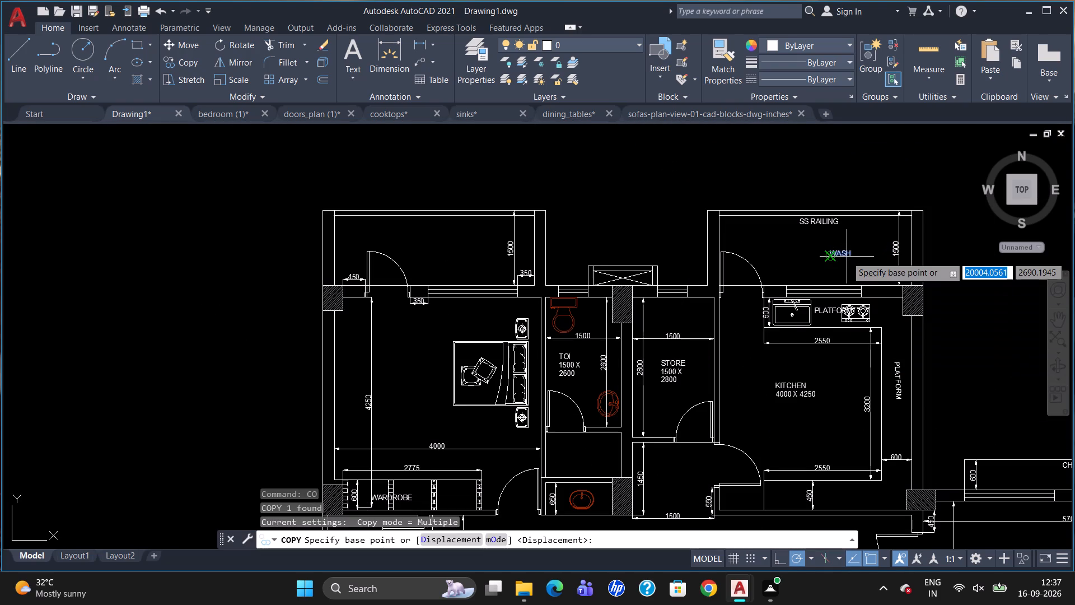
click(847, 257)
click(434, 256)
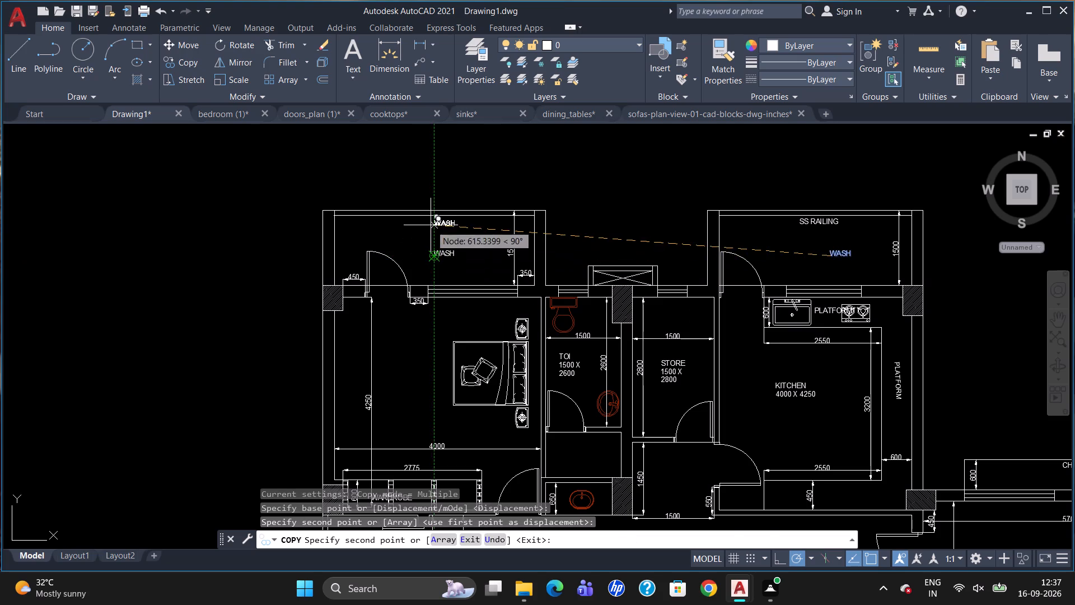
scroll(431, 225, up, 3)
click(386, 219)
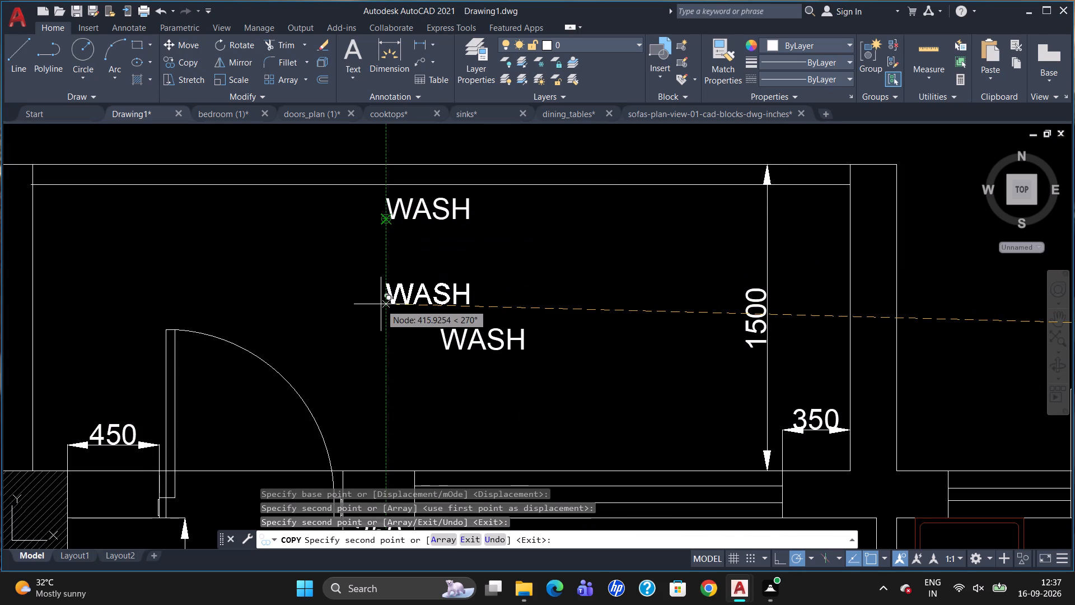
key(Escape)
Change the copied label nearest the balcony's railing edge to SS RAILING.
double_click(403, 216)
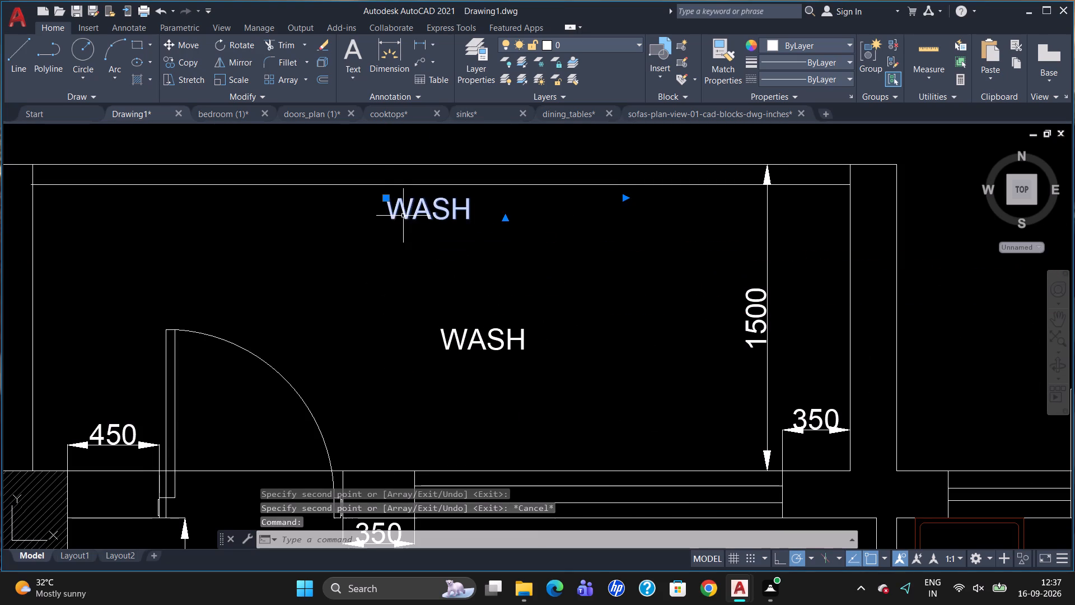
drag(487, 213, 317, 245)
key(Delete)
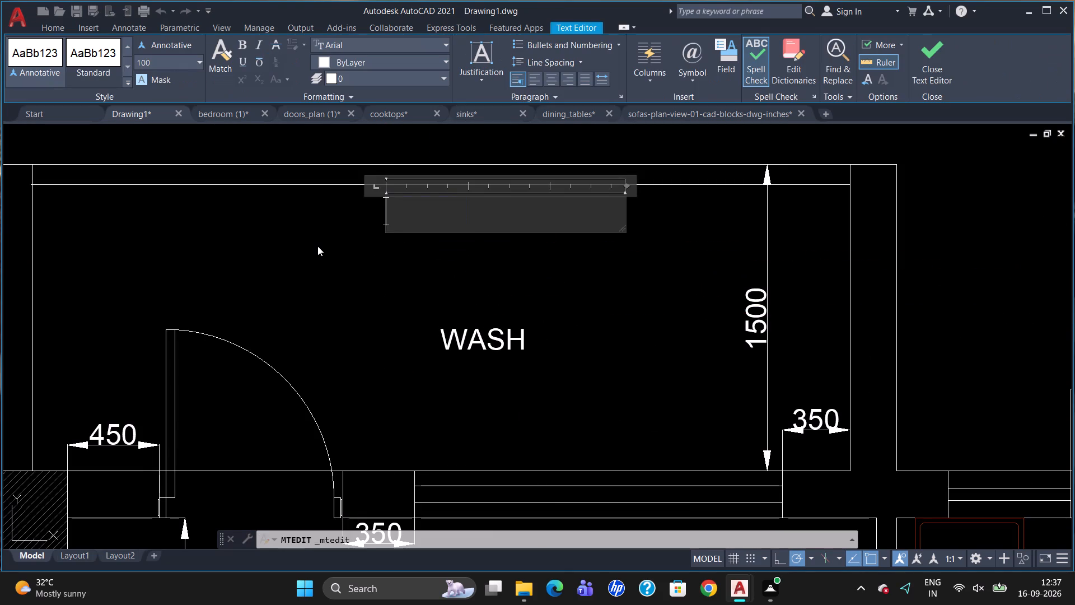
text(SS RAILING)
click(455, 373)
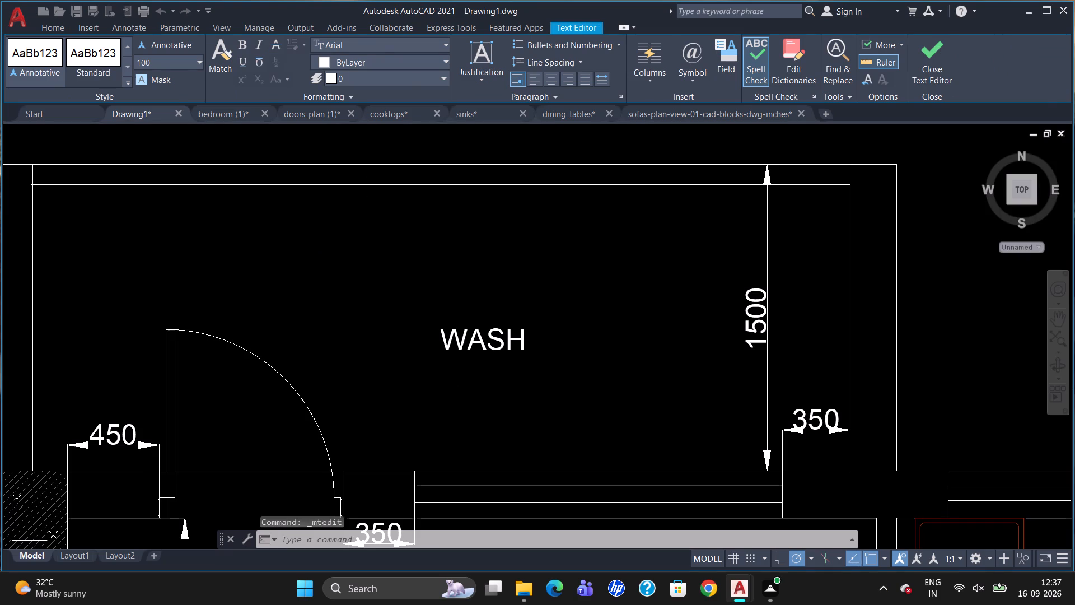
Change the copied label in the middle of the balcony to BALCONY.
double_click(459, 341)
drag(534, 341, 339, 390)
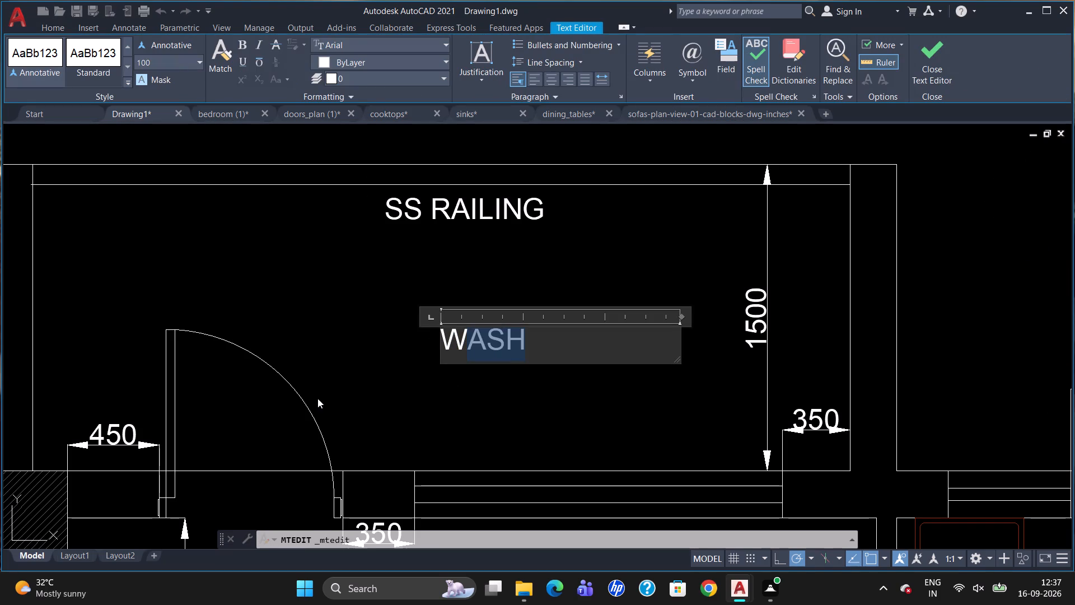
key(BackSpace)
text(BALCONY)
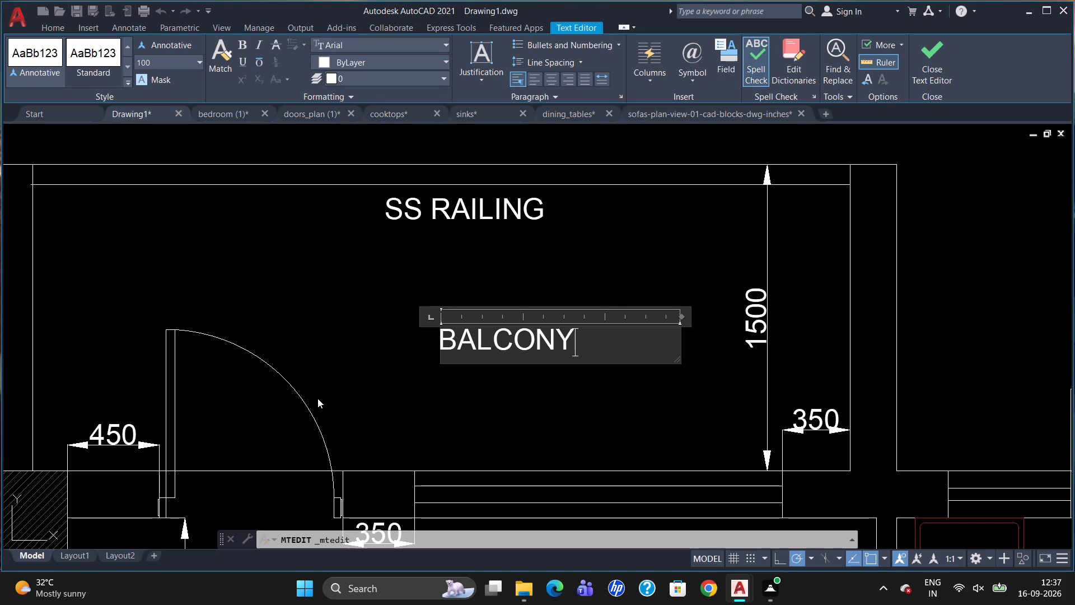
click(317, 398)
key(Escape)
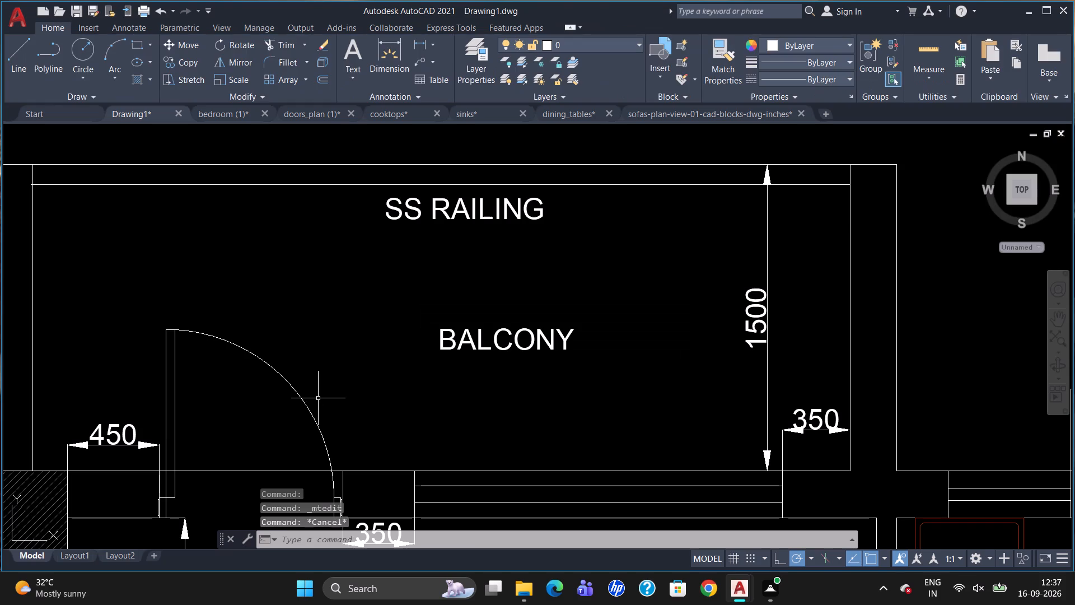
Dimension the wall piece between the wash door and the kitchen window, placing the line on the wash side.
scroll(368, 311, down, 2)
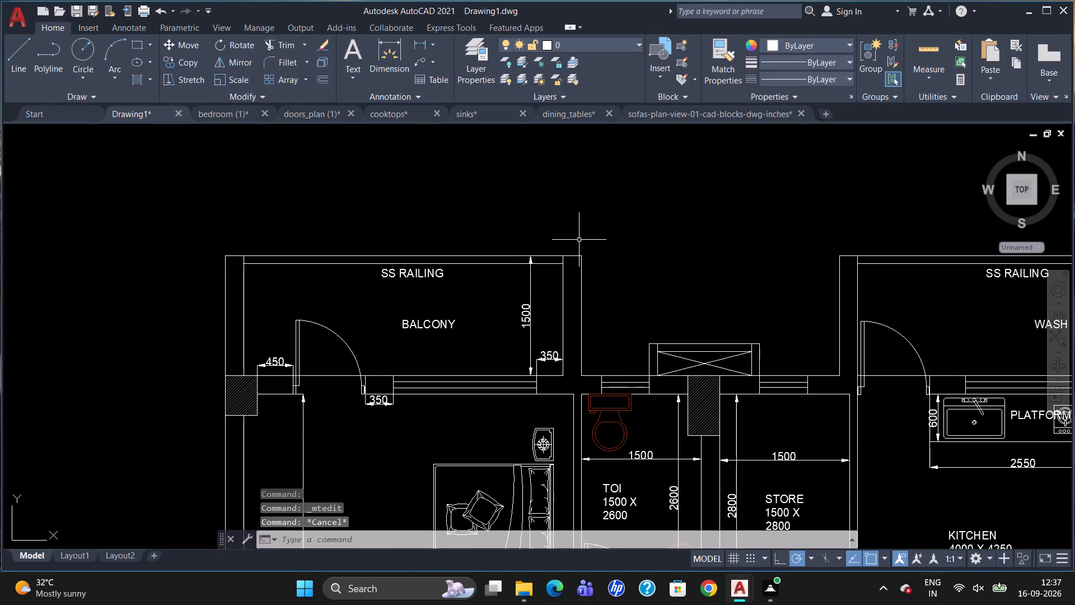
scroll(569, 220, down, 2)
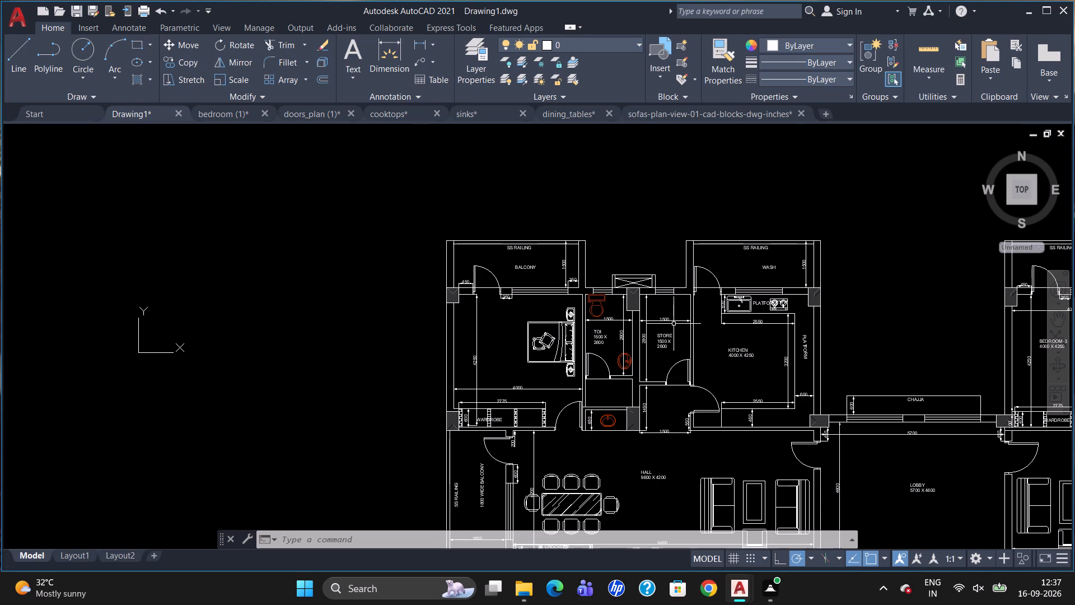
scroll(563, 310, up, 2)
scroll(812, 272, up, 1)
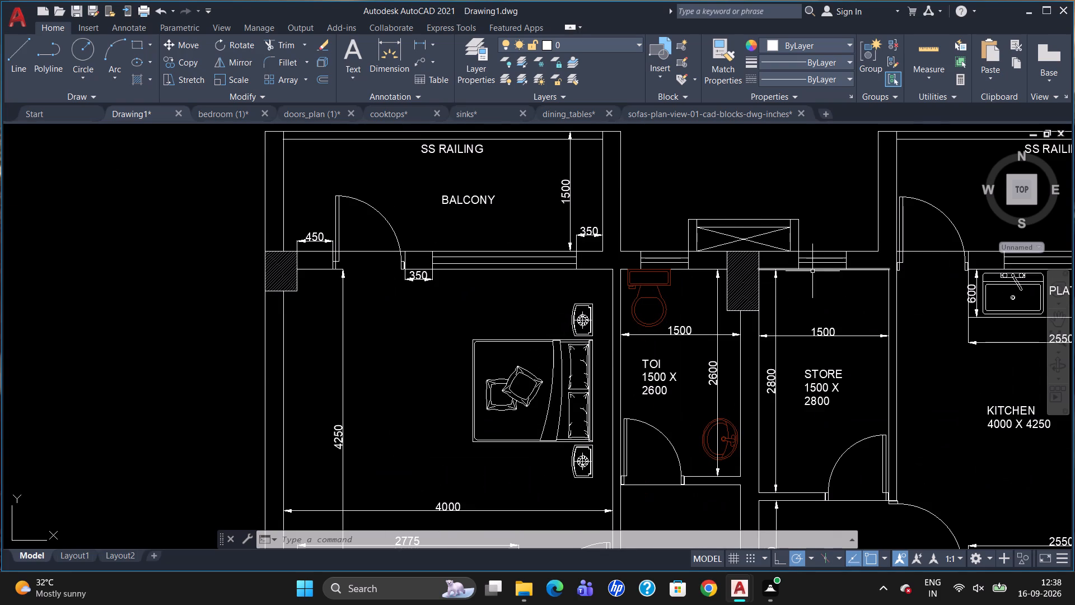
scroll(618, 331, down, 2)
scroll(872, 324, up, 1)
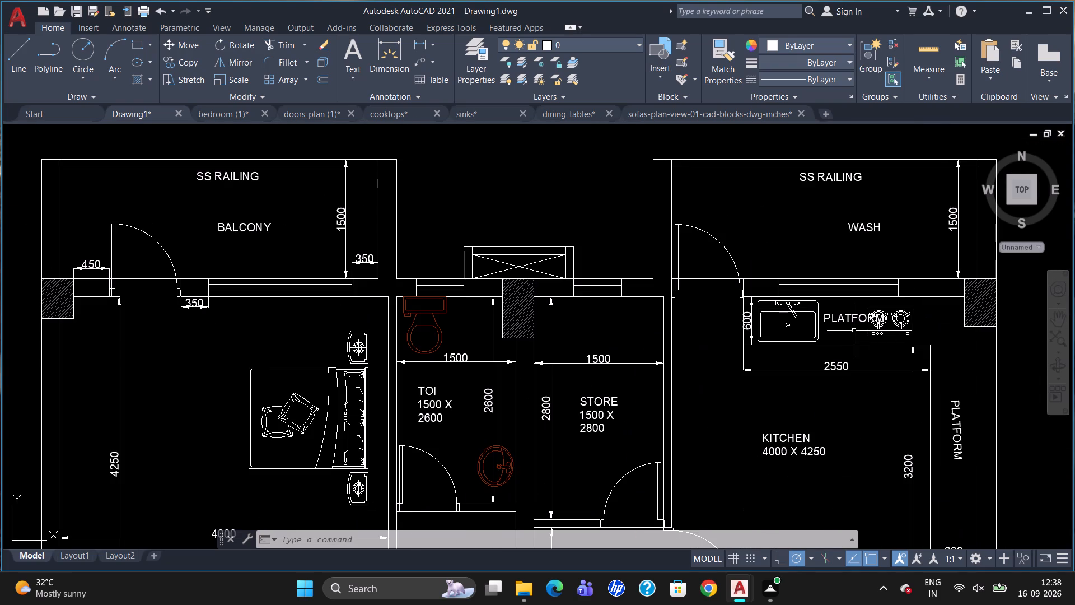
scroll(765, 314, down, 1)
scroll(937, 300, up, 1)
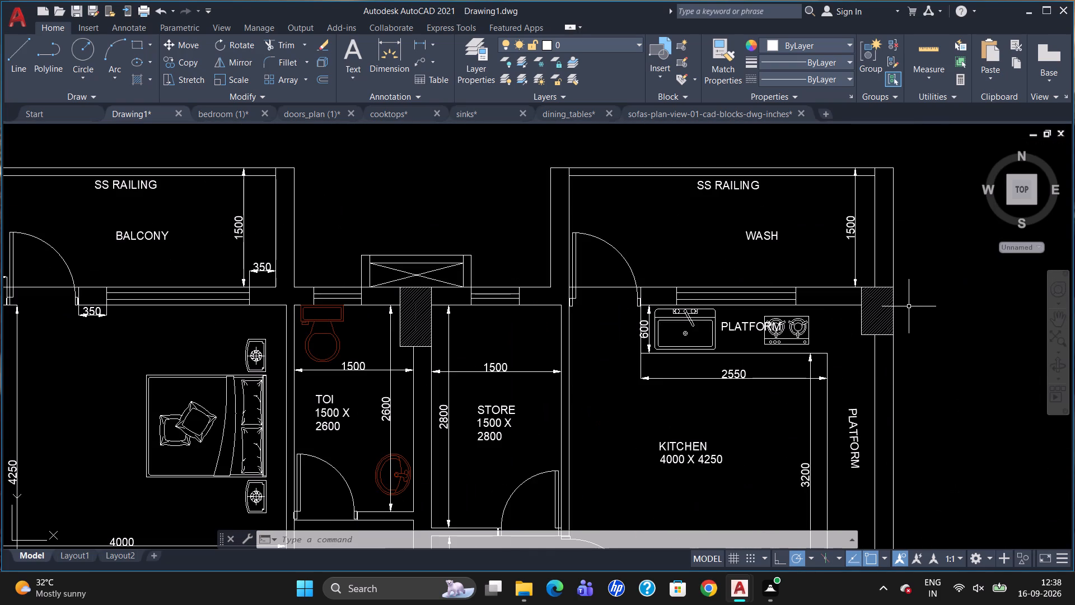
text(DLI)
key(Return)
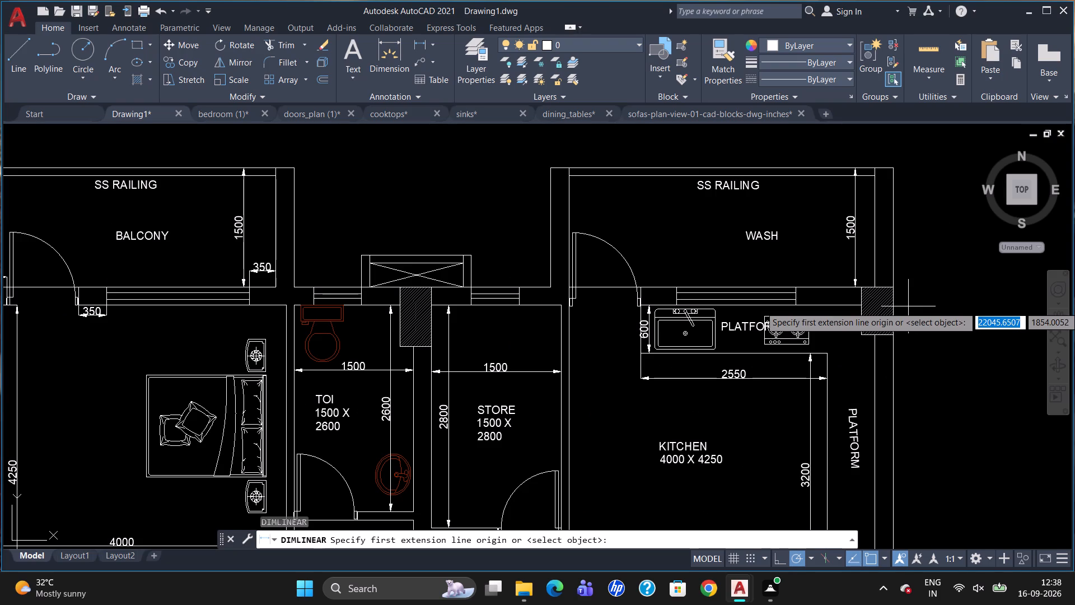
scroll(679, 288, up, 4)
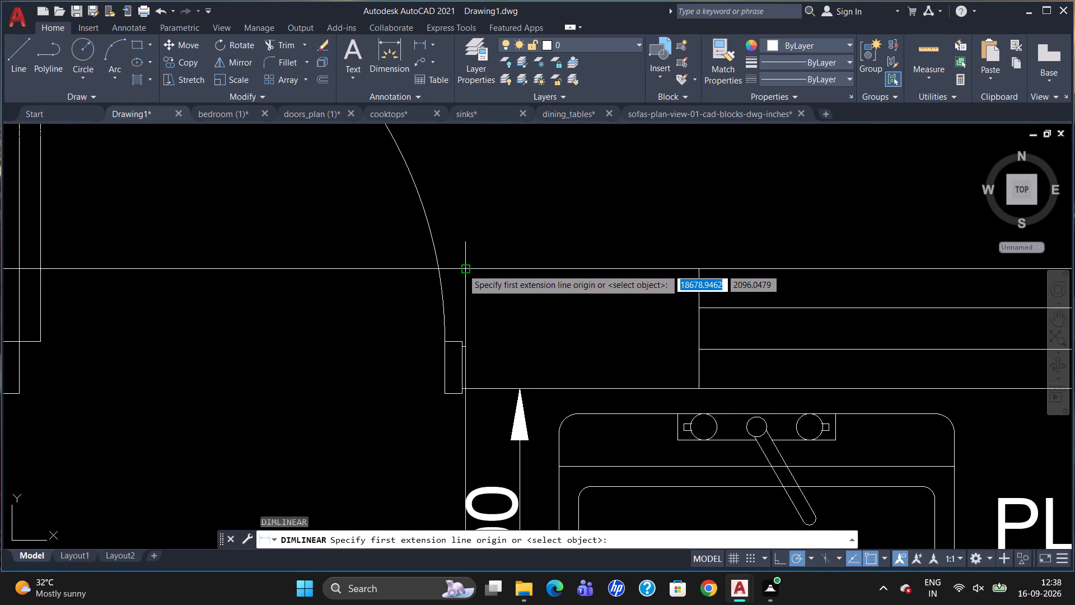
drag(464, 269, 470, 271)
click(699, 269)
click(699, 227)
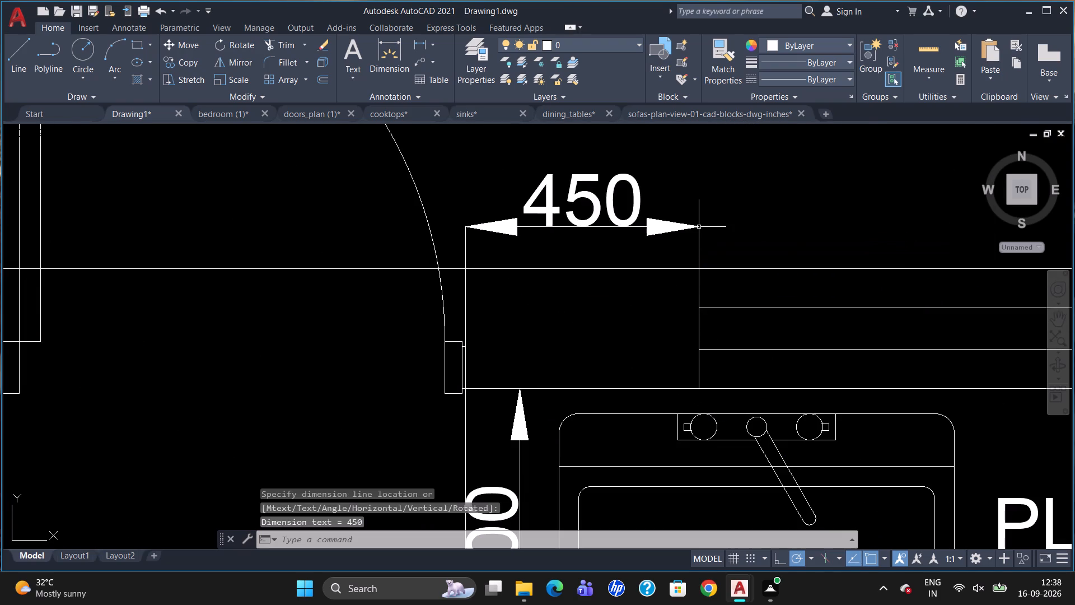
Dimension the inner width of the crossed box outside the toilet and store, placing the line on its outer side.
scroll(605, 227, down, 2)
scroll(737, 222, down, 2)
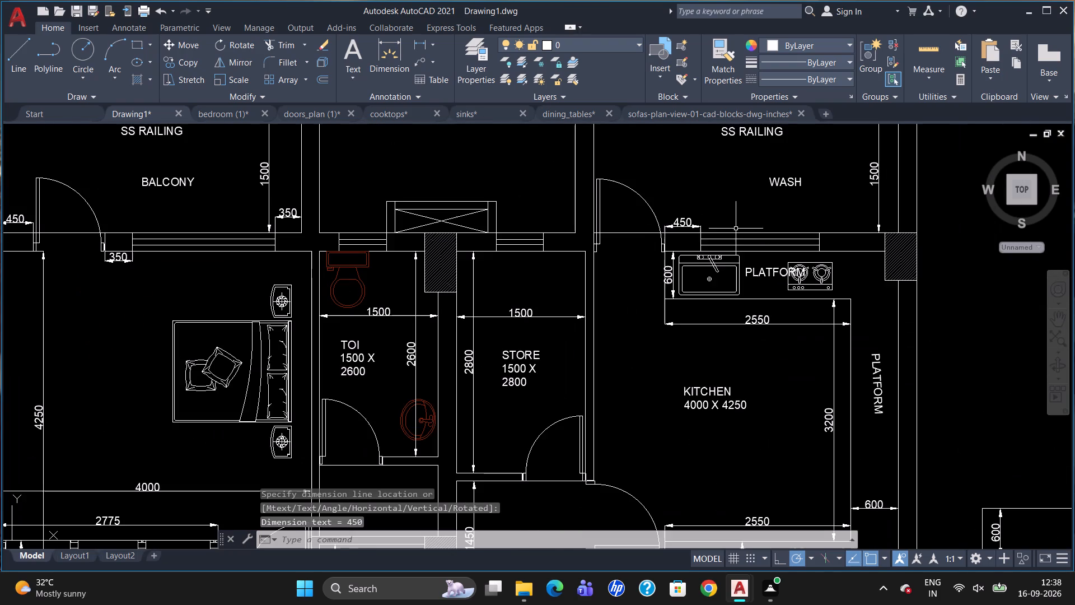
scroll(732, 277, down, 2)
scroll(611, 264, up, 2)
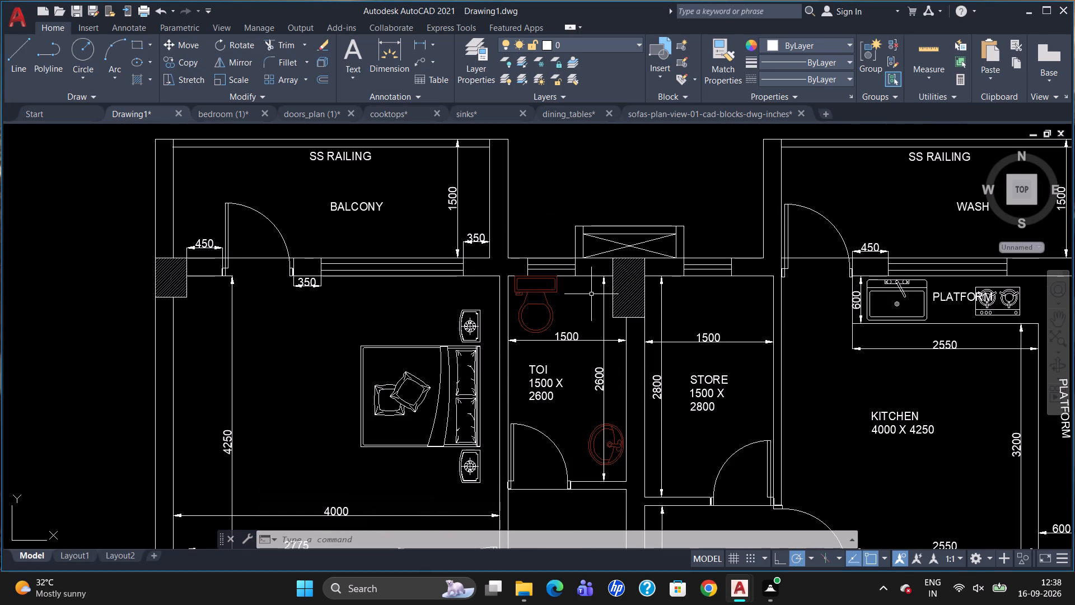
text(DLI)
key(Return)
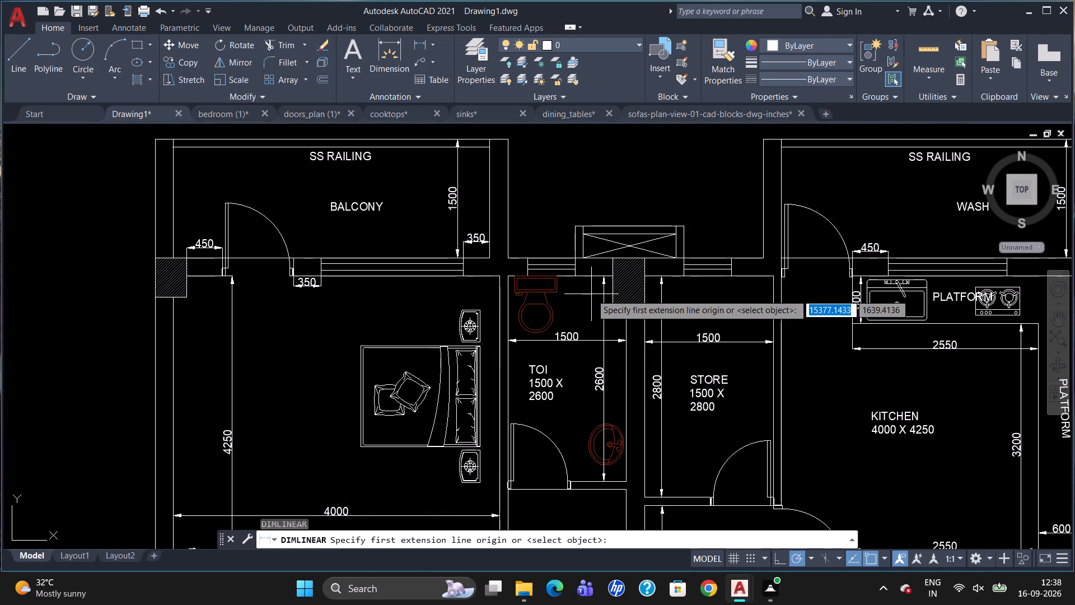
click(583, 222)
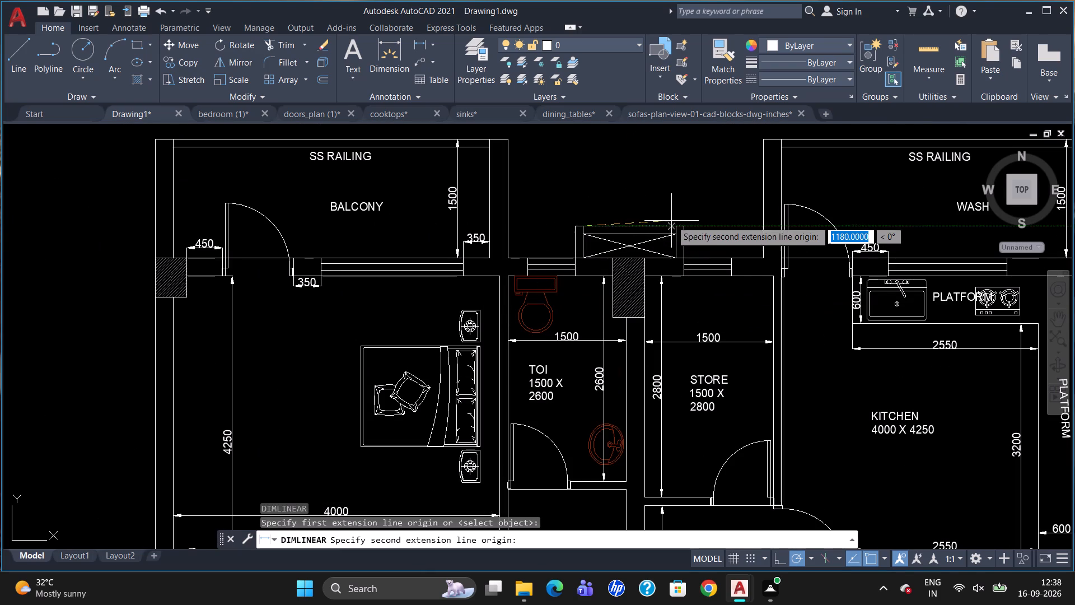
click(674, 226)
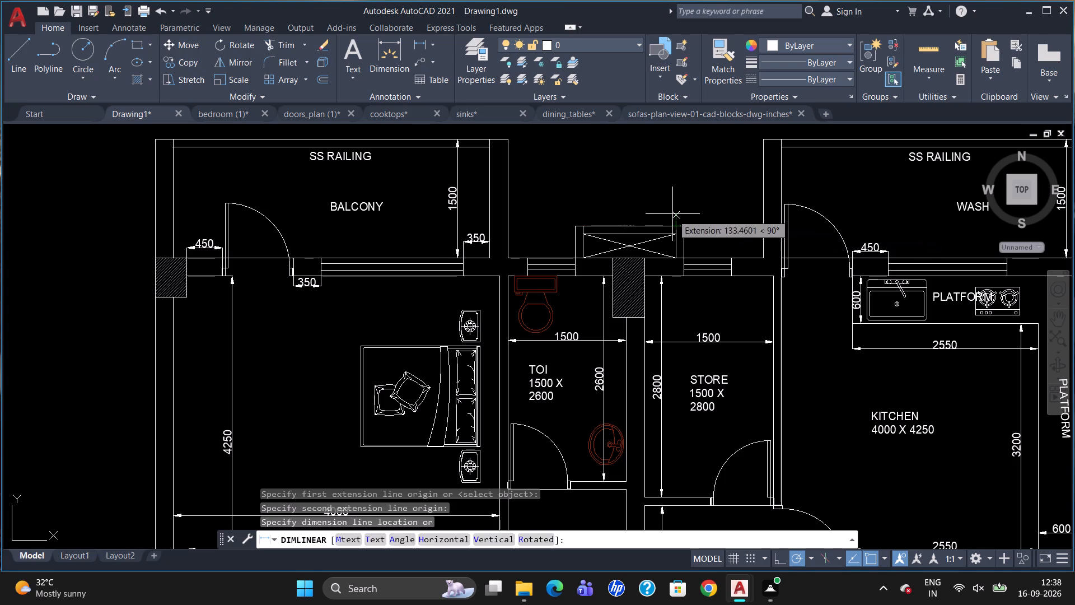
click(672, 211)
Override the text of the crossed box's inner width dimension with 950.
double_click(629, 204)
key(Delete)
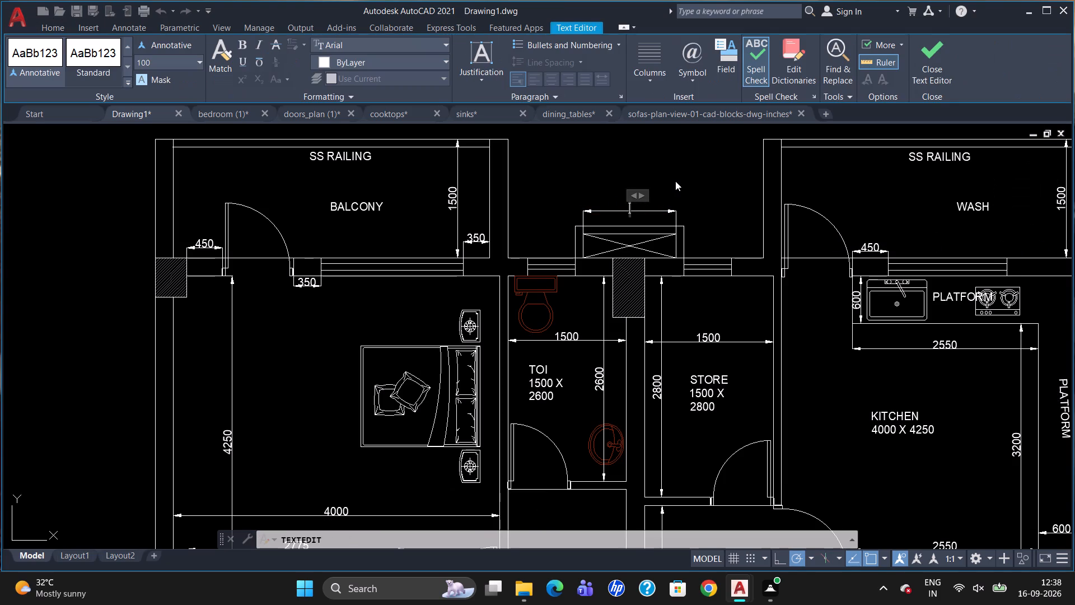
text(950)
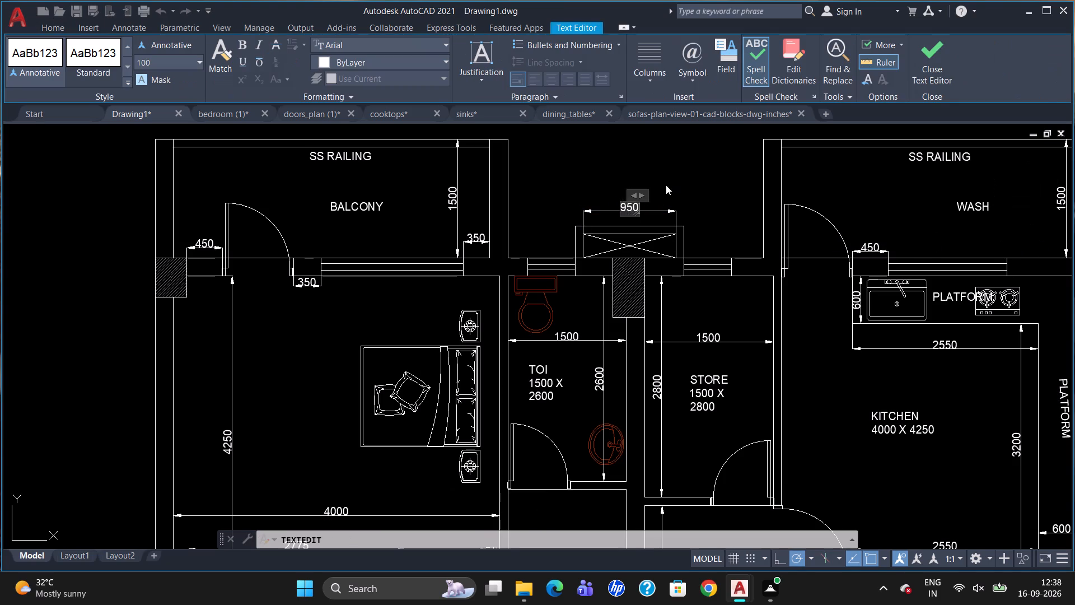
click(624, 201)
key(Escape)
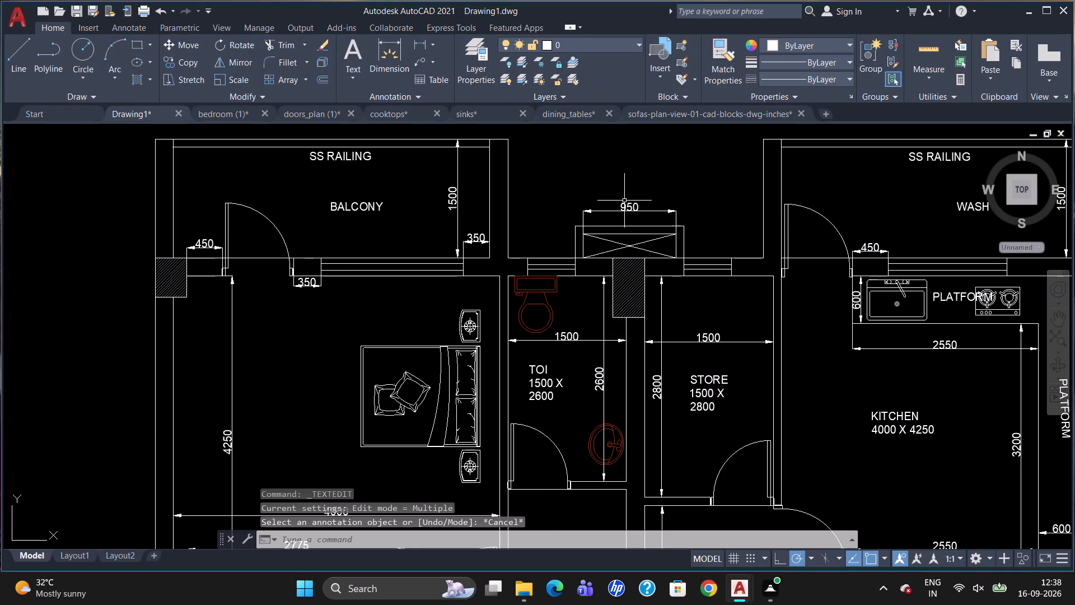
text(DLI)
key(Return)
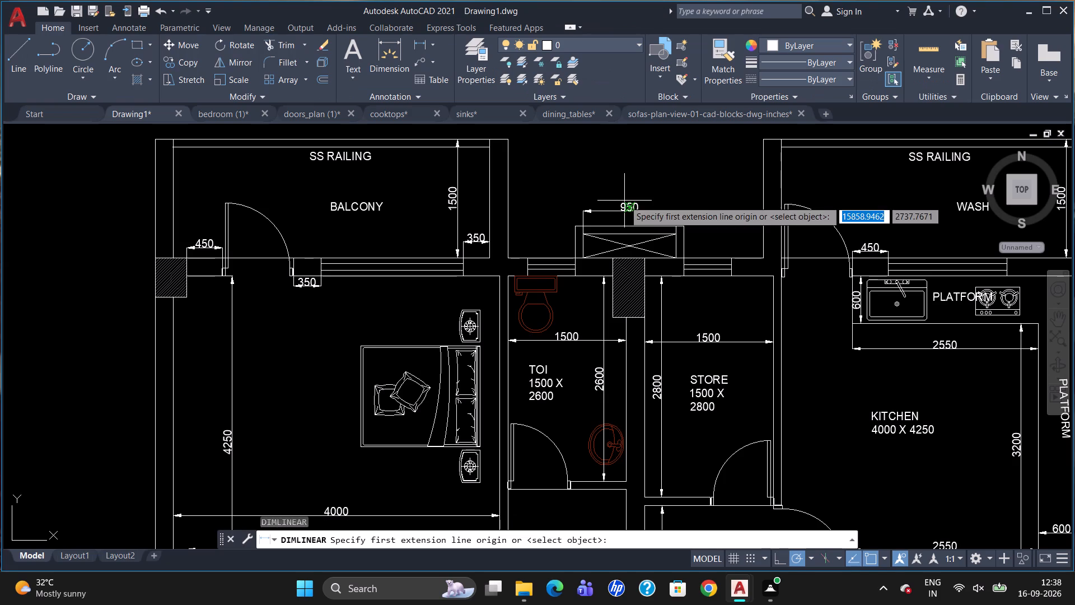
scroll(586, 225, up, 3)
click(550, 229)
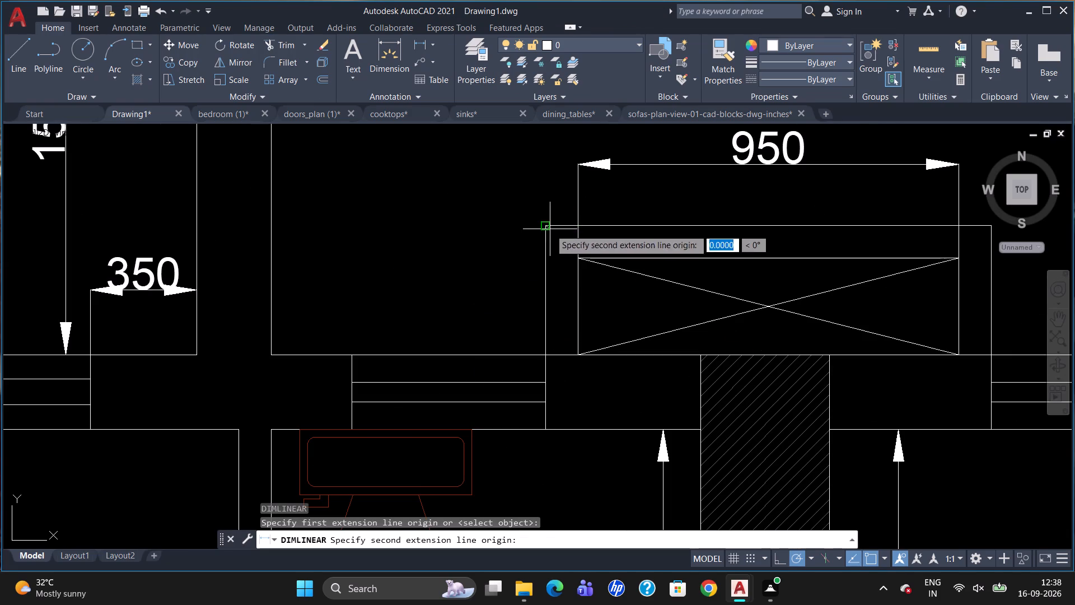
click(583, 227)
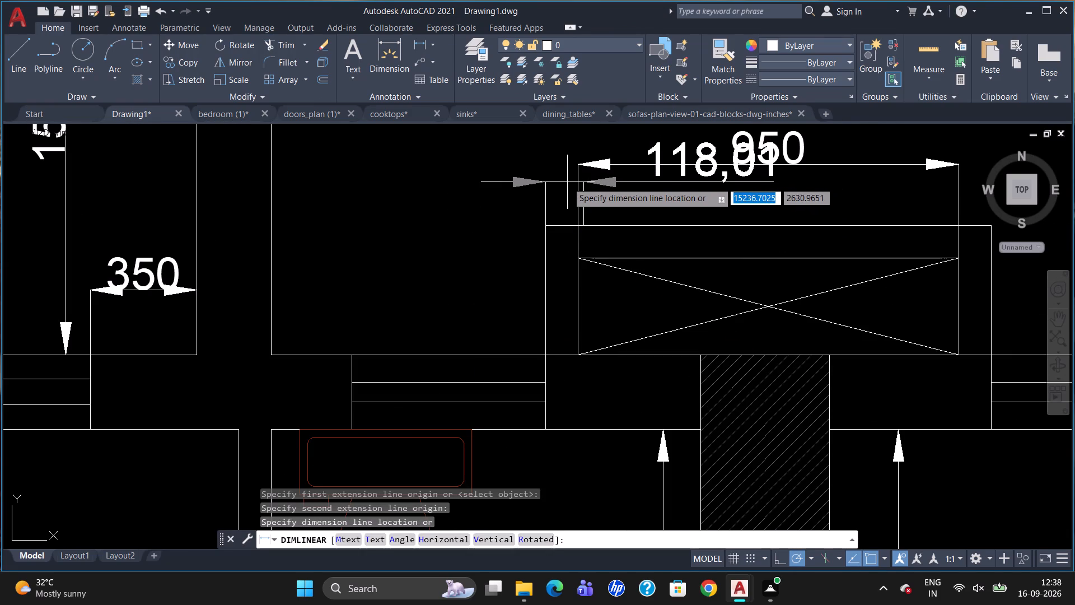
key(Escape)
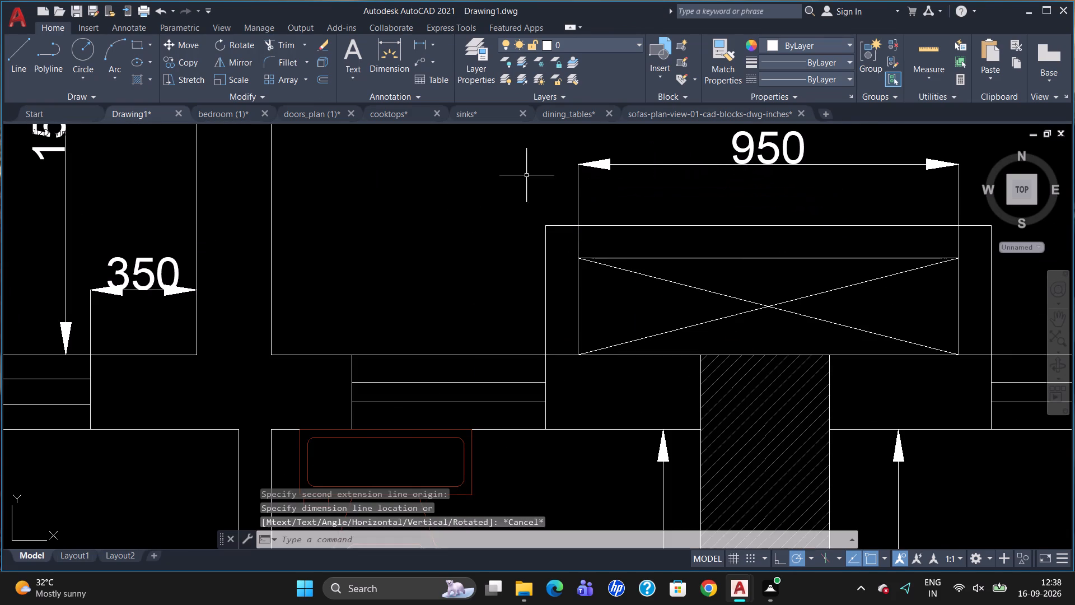
Dimension the thickness of the crossed box's side wall nearest the toilet window, placing the line outside the box.
scroll(489, 259, down, 2)
scroll(489, 224, up, 2)
text(DLI)
key(Return)
click(541, 283)
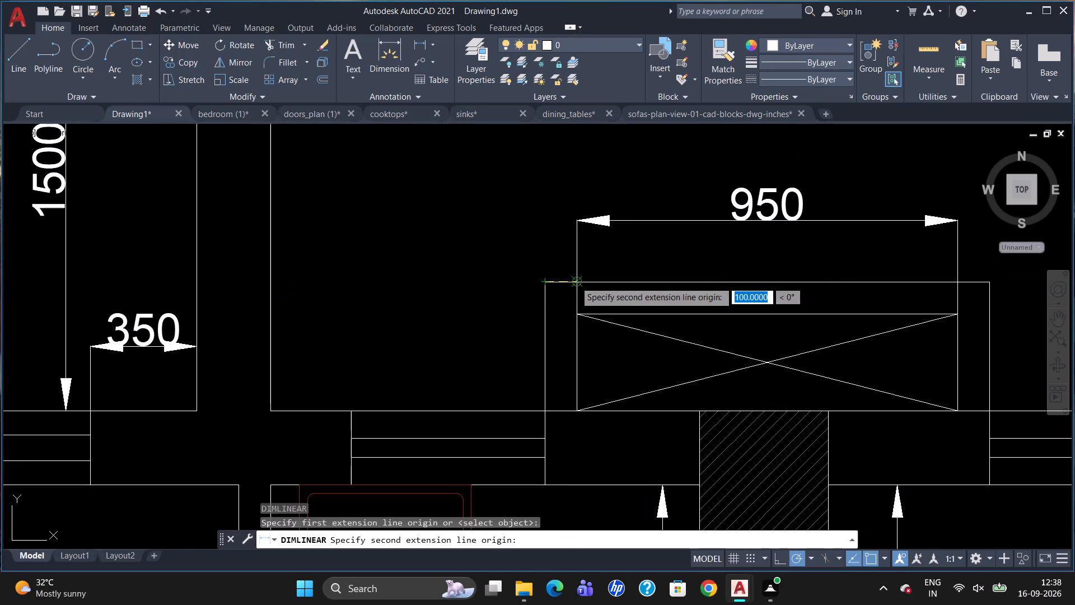
click(575, 281)
click(567, 204)
Dimension the thickness of the crossed box's side wall nearest the store window, placing the line level with the 950 dimension.
scroll(496, 238, down, 2)
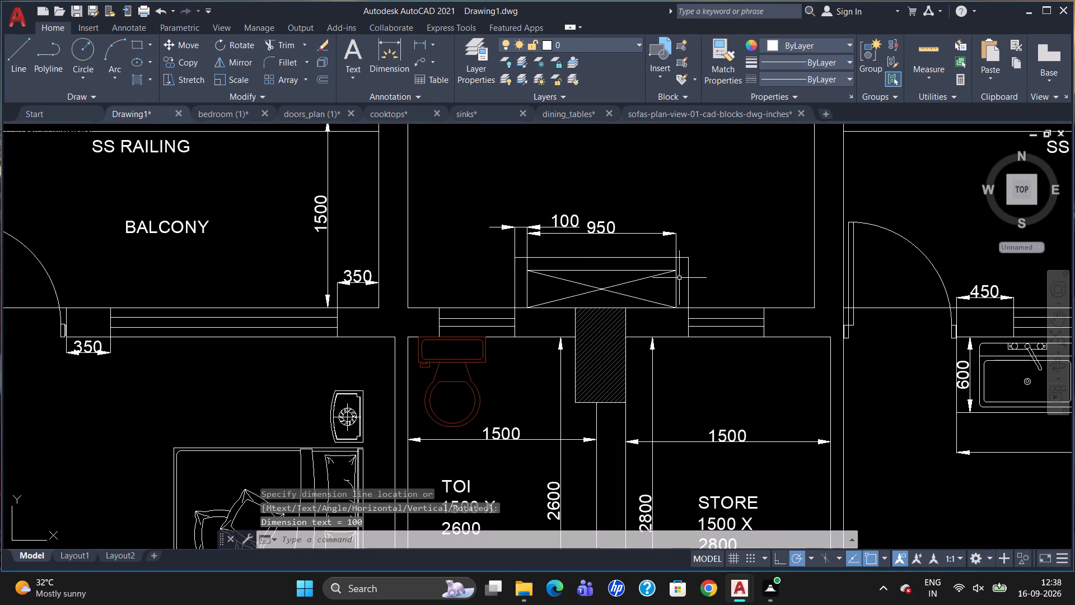
key(space)
click(688, 258)
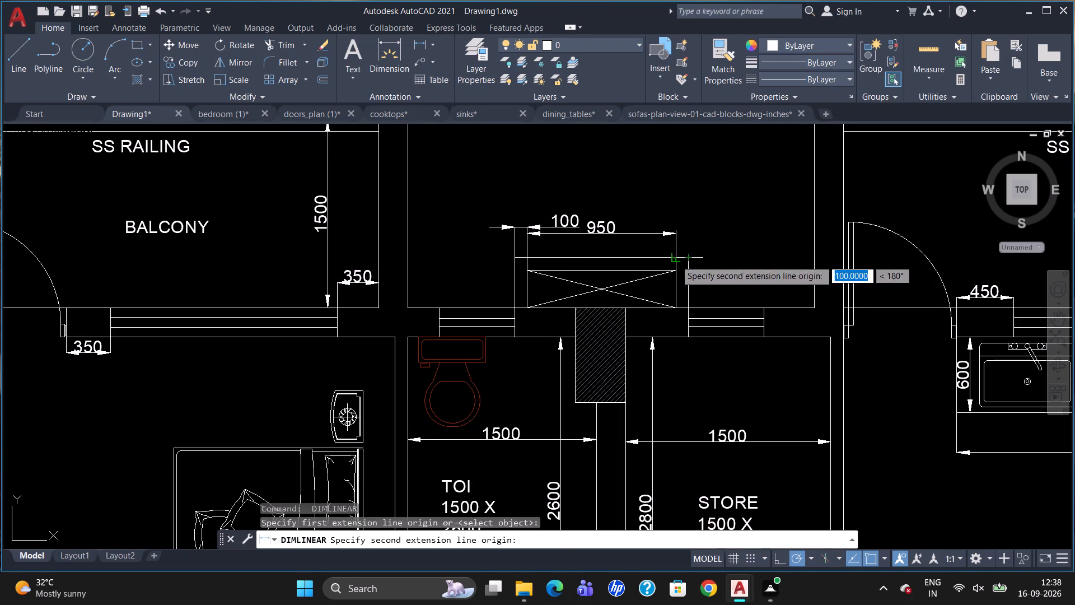
click(675, 258)
click(681, 228)
key(space)
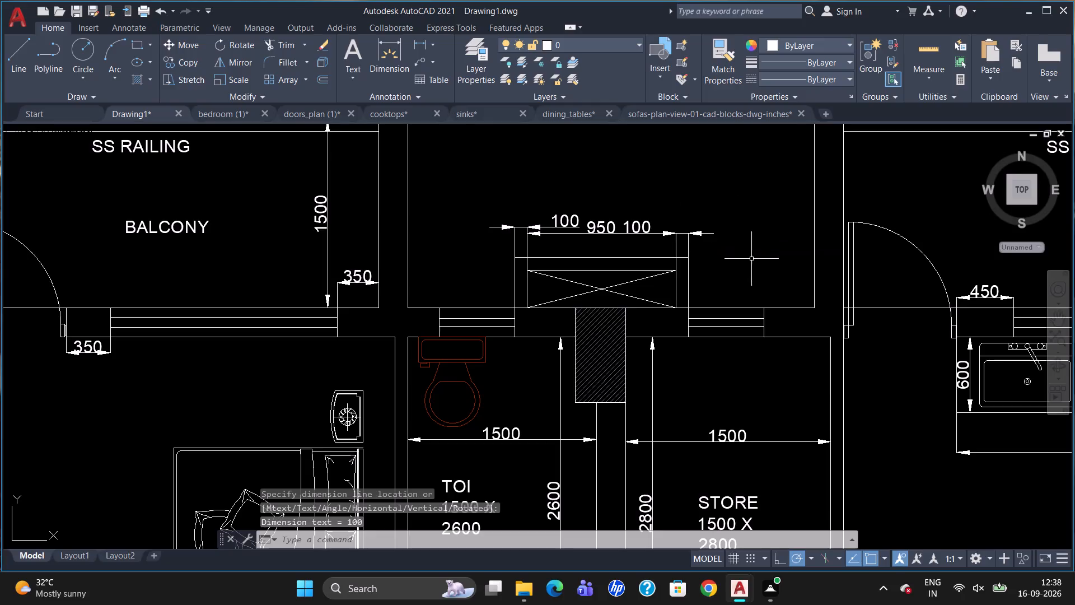
Dimension the gaps between the crossed box and the facing walls on its store and toilet sides, level with the existing dimensions.
click(686, 245)
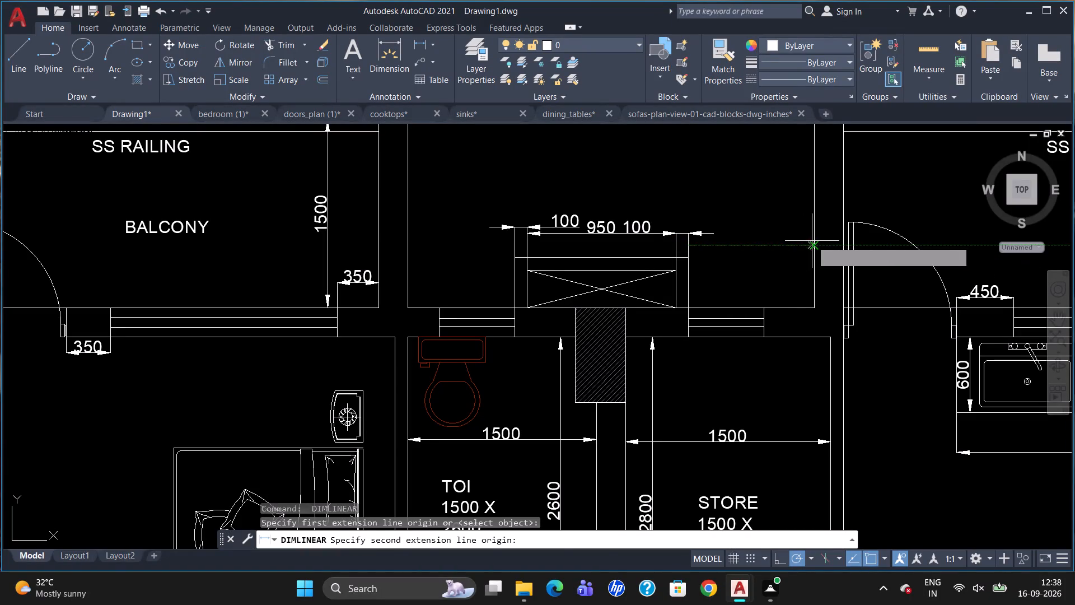
click(812, 241)
click(813, 234)
key(space)
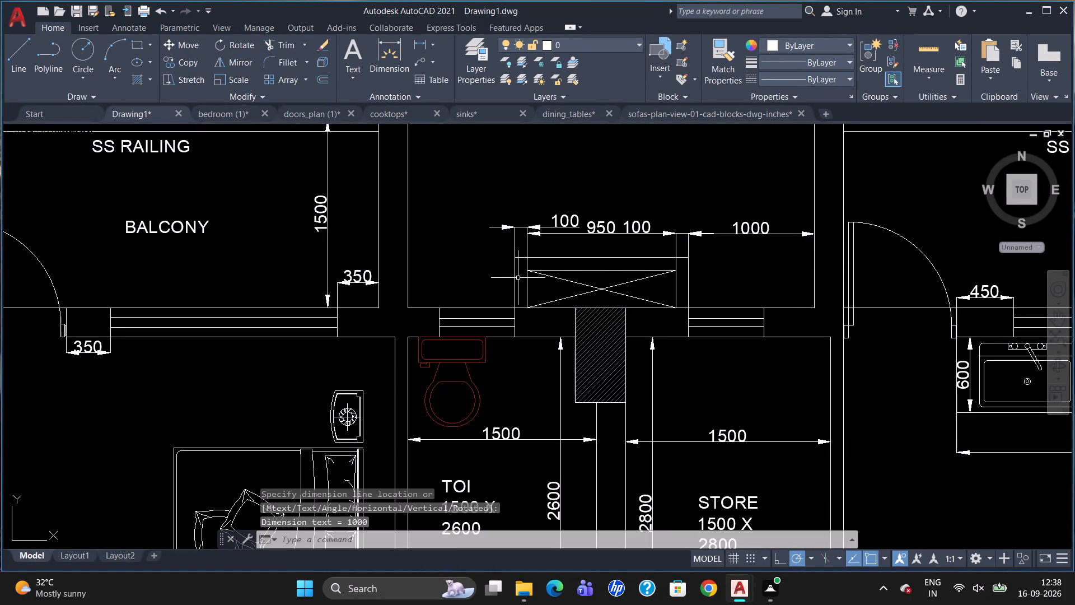
click(509, 245)
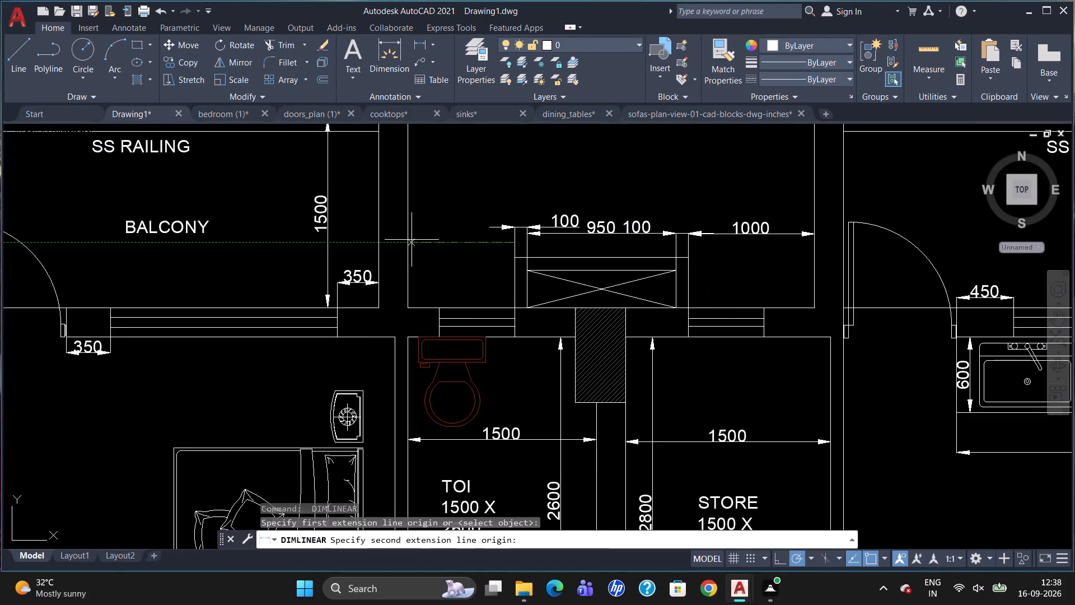
click(411, 243)
click(411, 227)
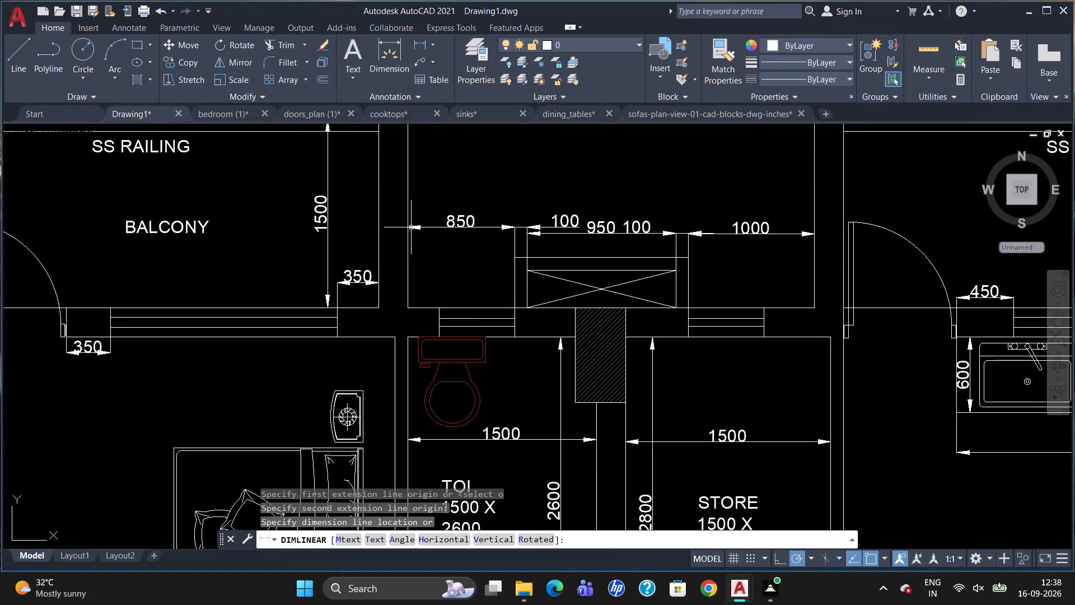
Dimension the crossed box's overall depth from its outer edge to the building wall, placing the line on the toilet side.
key(space)
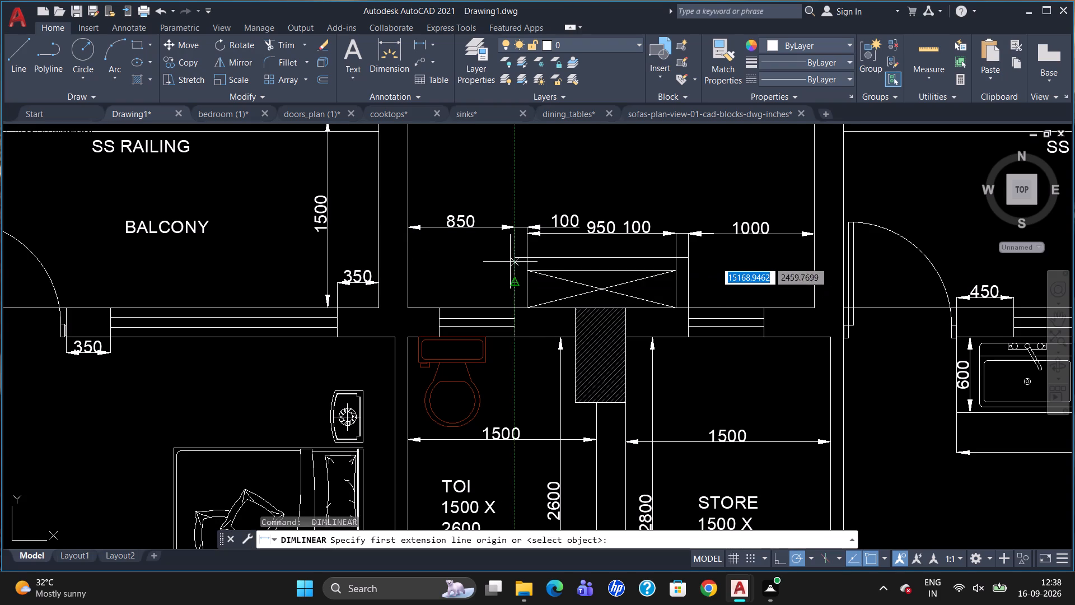
drag(511, 262, 512, 268)
click(515, 305)
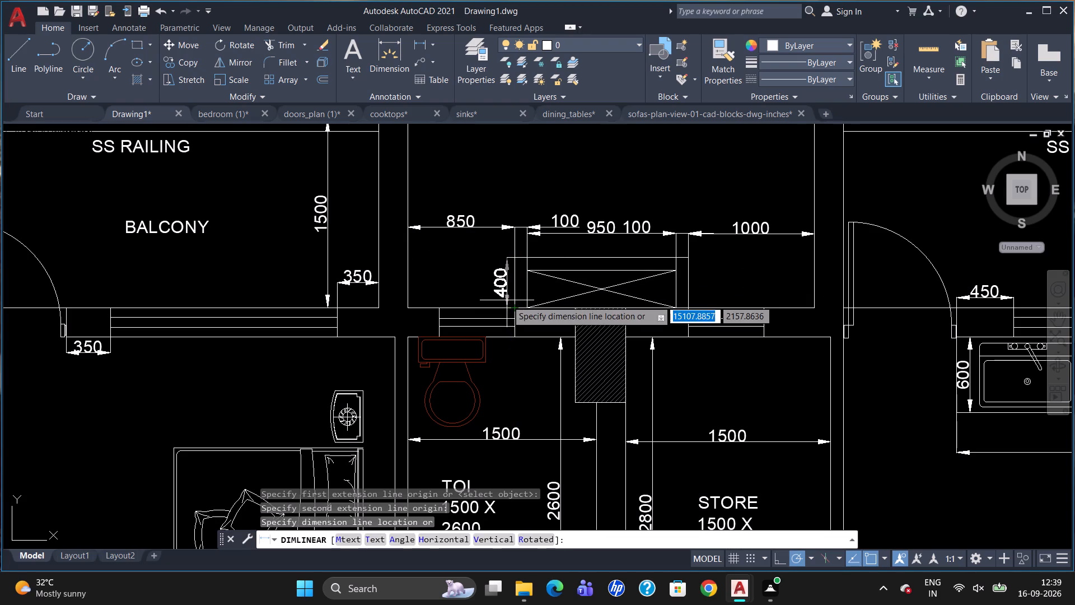
click(506, 300)
Add a 100-high multiline text label "BEDROOM -3" over "4000 X 4250" in the unlabelled bedroom beside the toilet and store.
scroll(647, 320, down, 2)
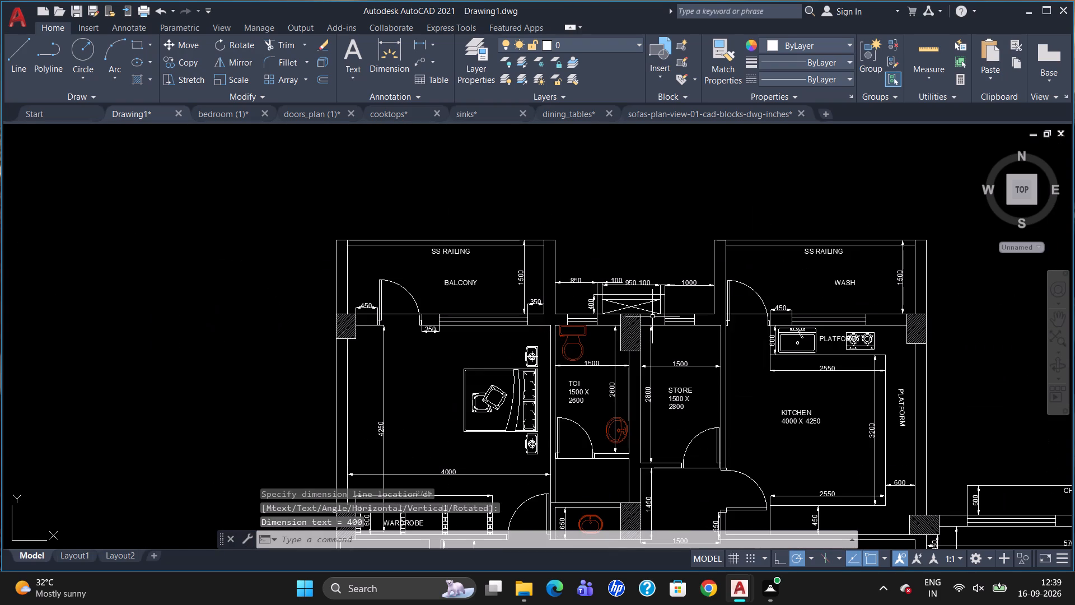
scroll(657, 201, down, 1)
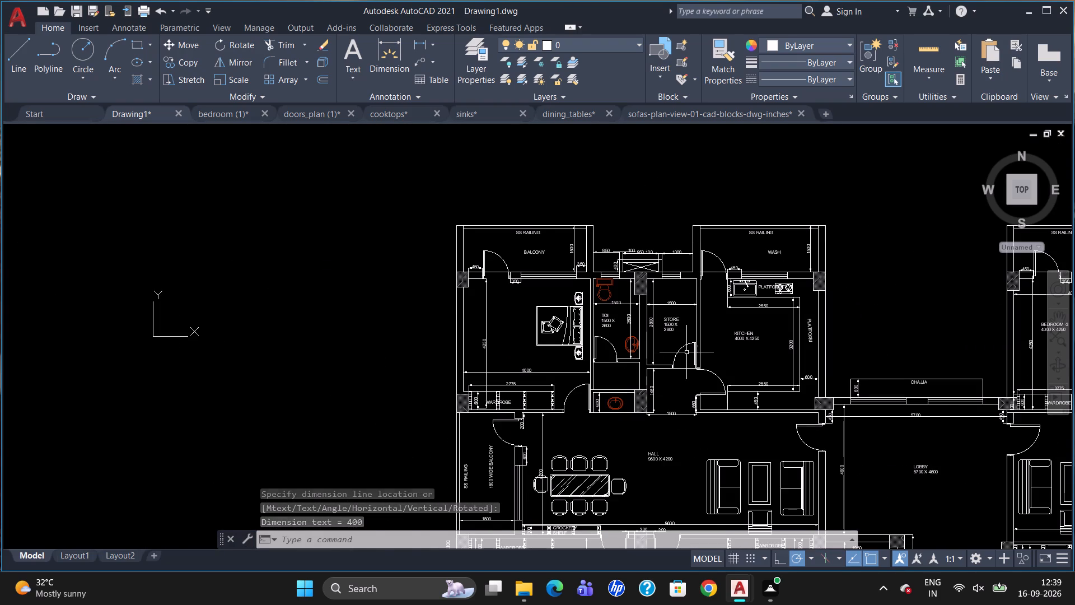
scroll(686, 352, up, 1)
scroll(670, 272, down, 1)
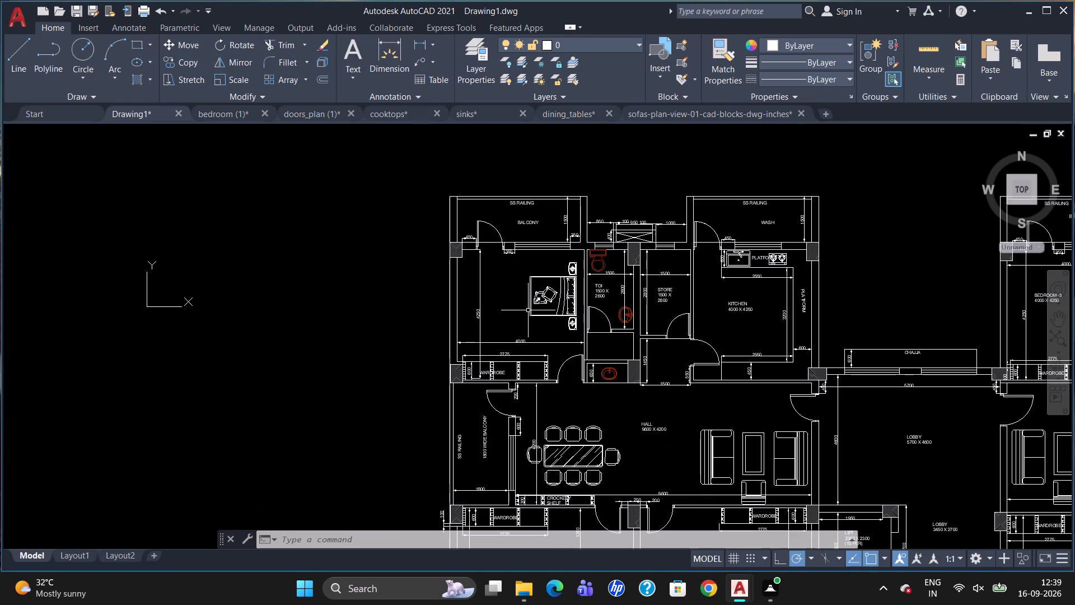
scroll(519, 371, up, 1)
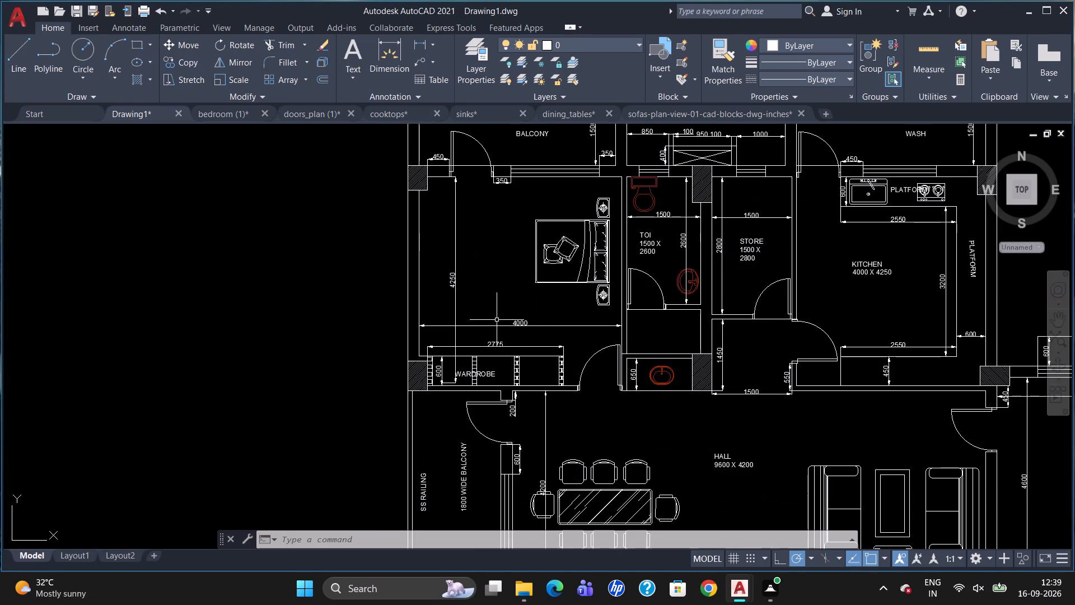
key(t)
key(Return)
scroll(470, 262, up, 2)
drag(455, 220, 464, 243)
click(592, 339)
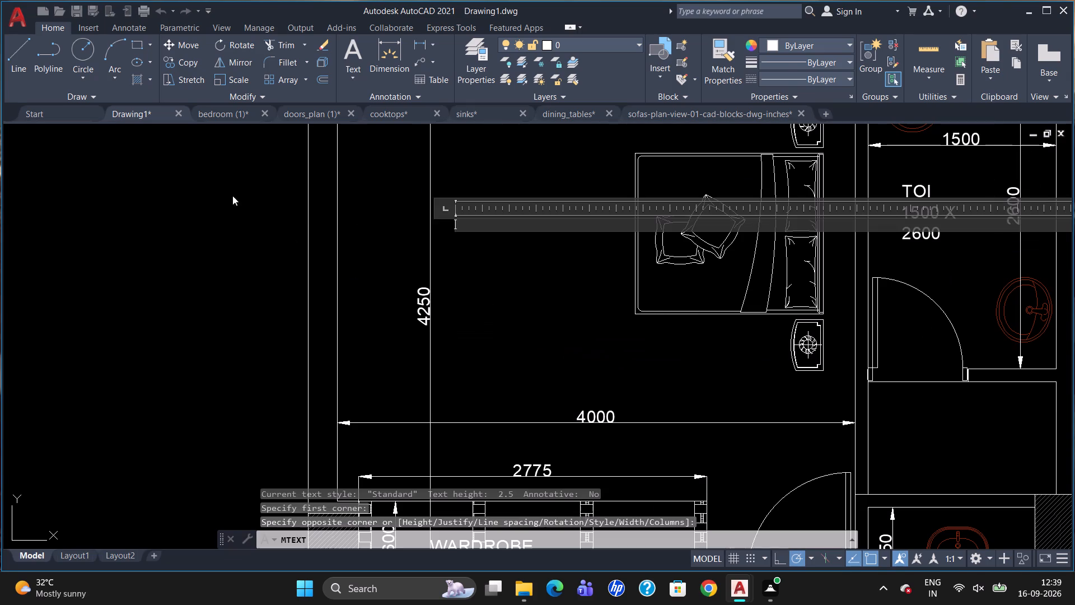
click(154, 66)
key(BackSpace)
key(1)
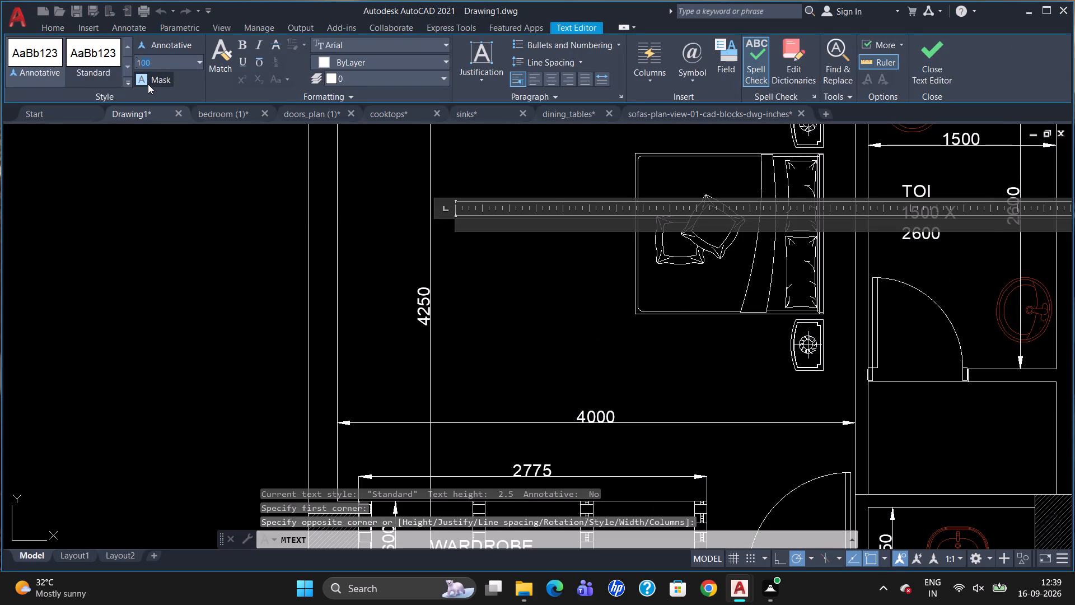
text(00)
key(Return)
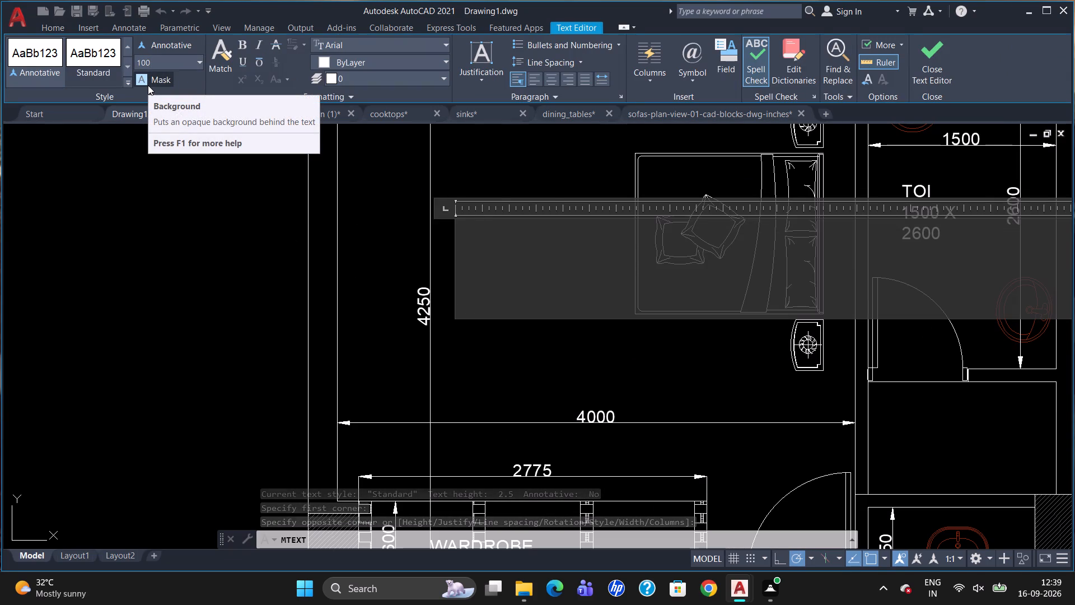
text(BEDROOM -)
key(space)
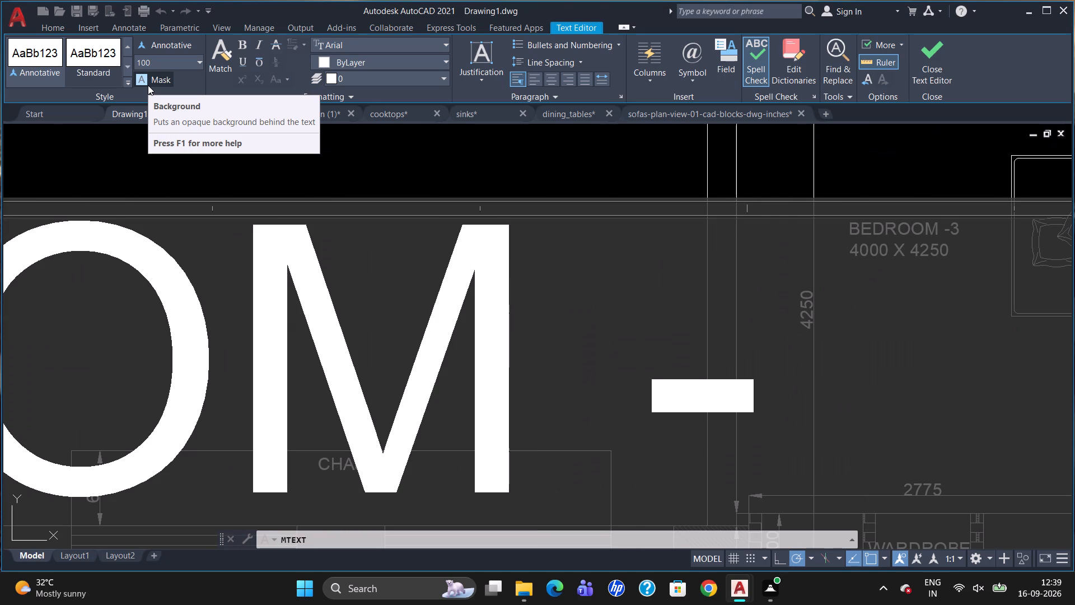
key(BackSpace)
key(3)
key(Return)
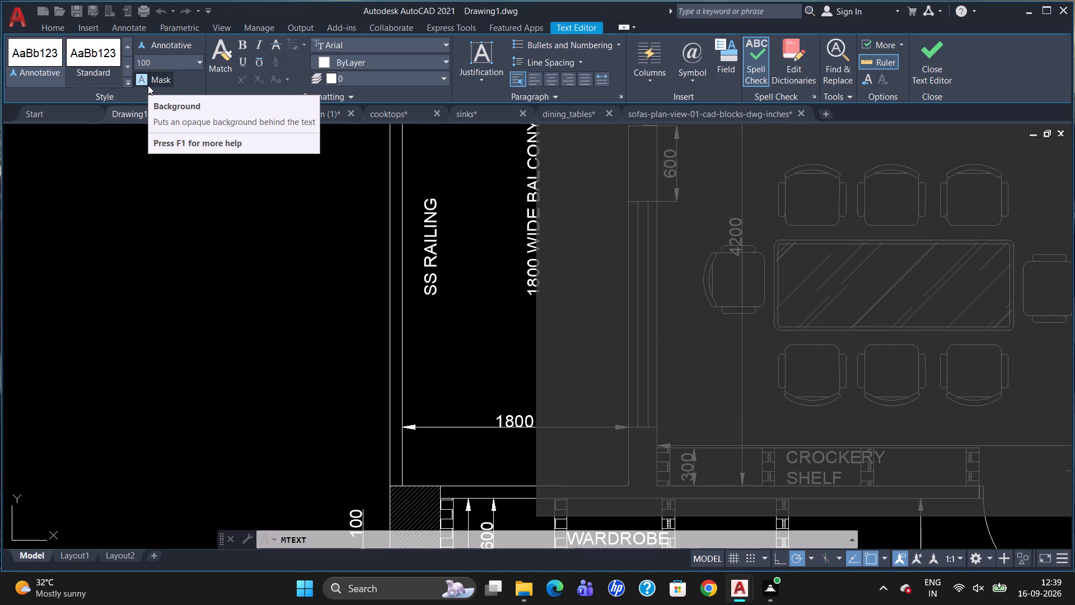
text(4000 X)
key(space)
text(425)
key(0)
key(Escape)
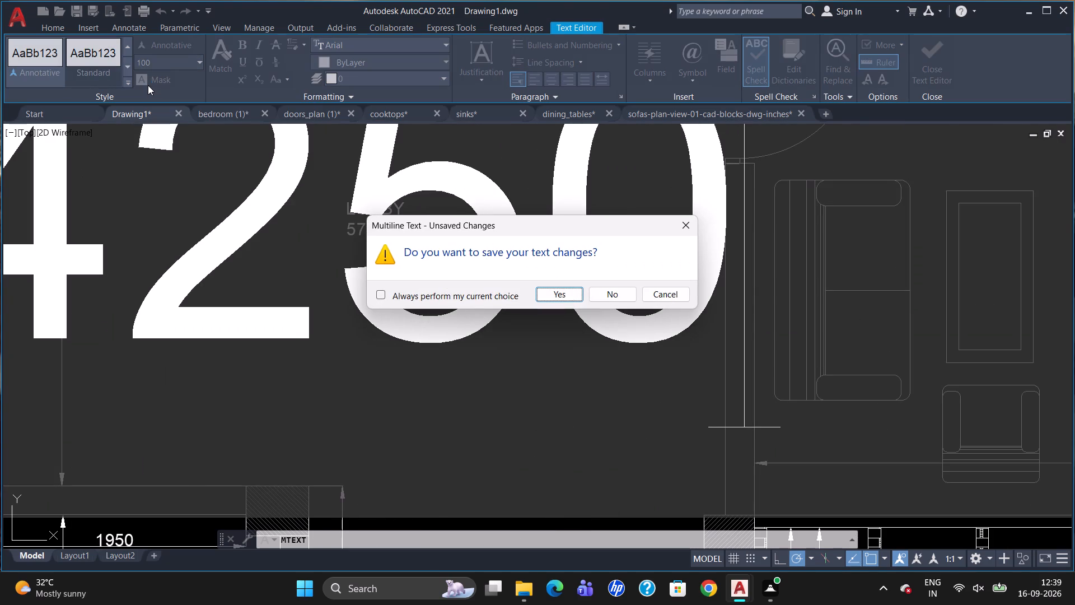
click(575, 295)
Load the ACAD_ISO02W100 ISO dash linetype into the drawing.
scroll(604, 306, down, 6)
scroll(586, 213, up, 2)
scroll(621, 210, down, 1)
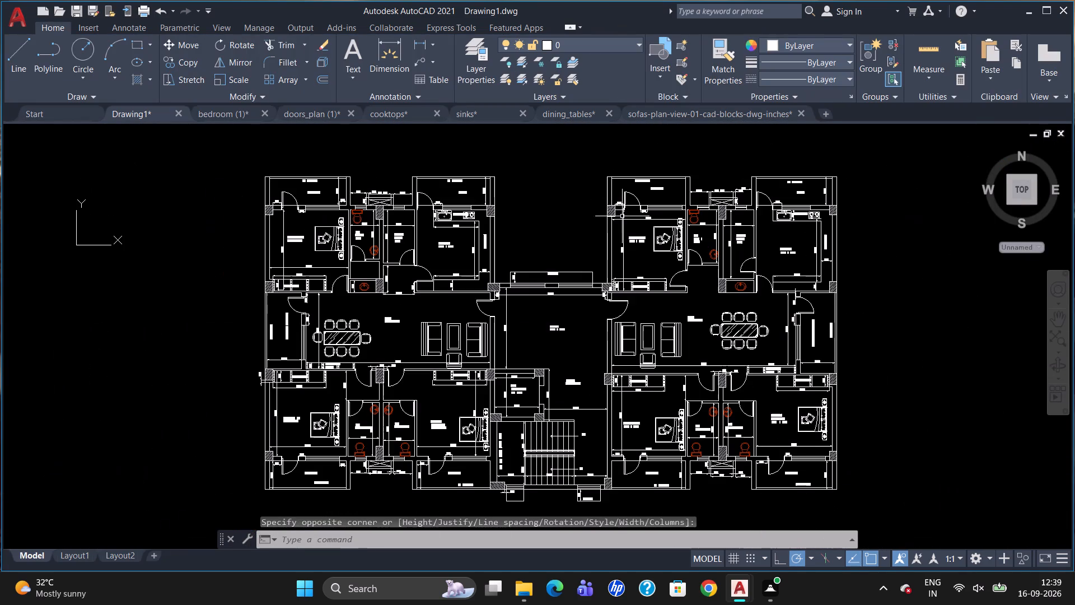
scroll(678, 255, down, 1)
scroll(638, 413, up, 2)
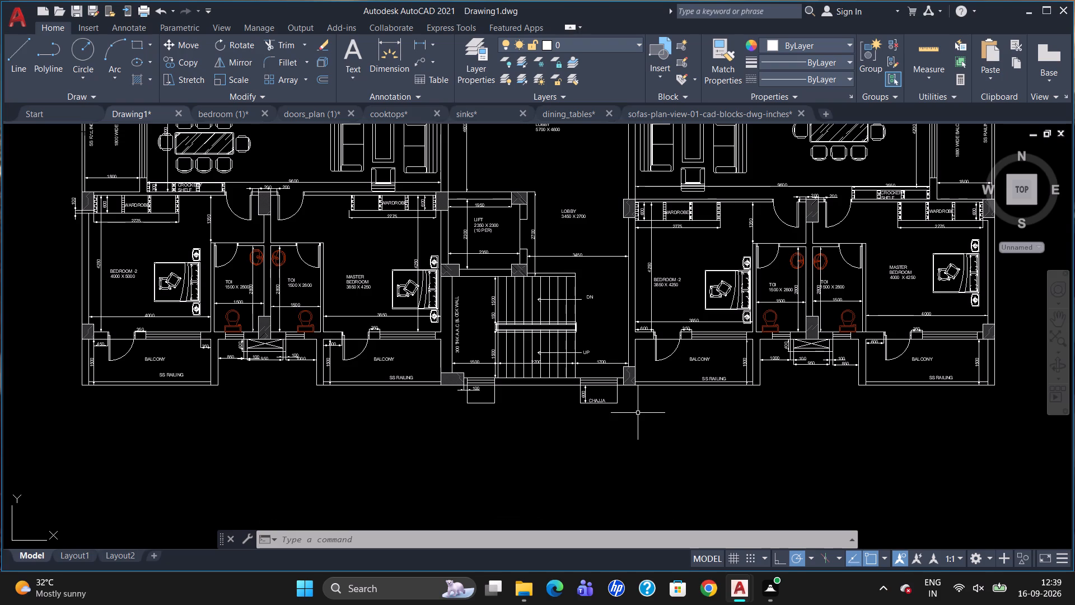
text(LT)
key(Return)
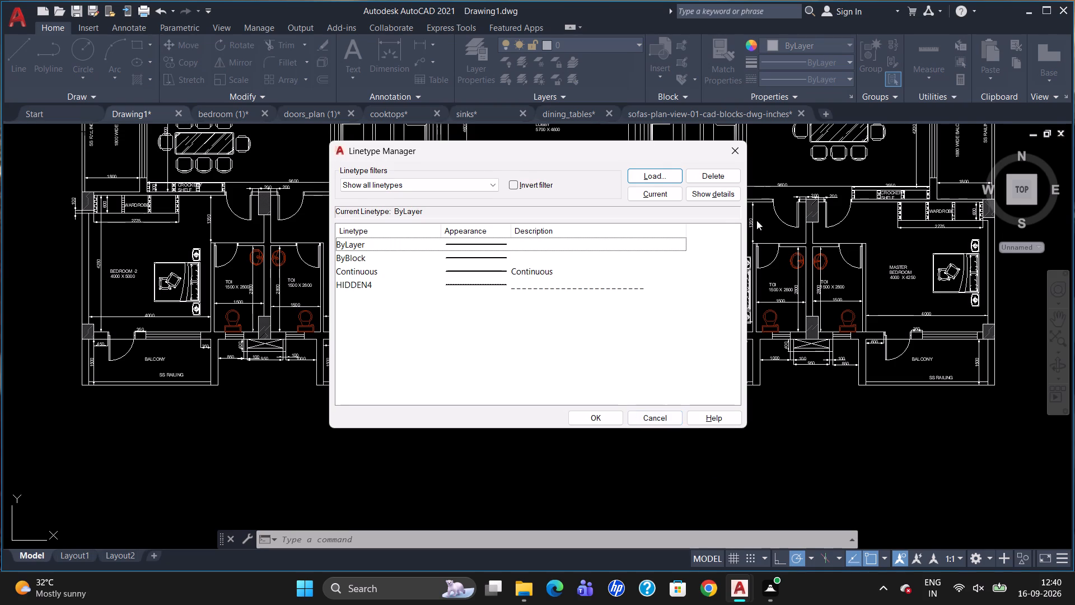
click(657, 173)
click(526, 267)
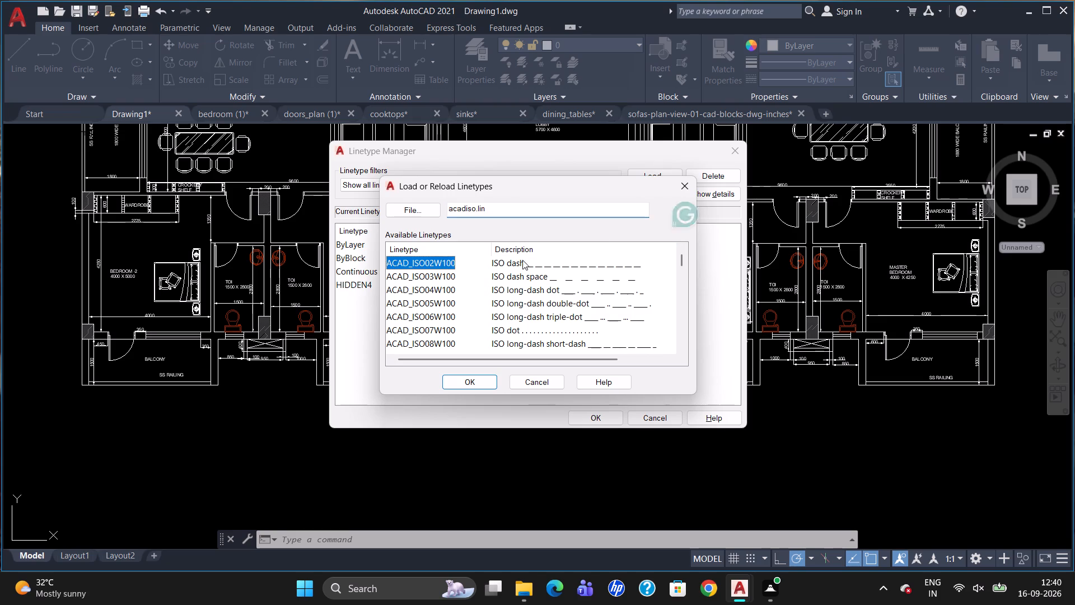
click(458, 383)
click(606, 420)
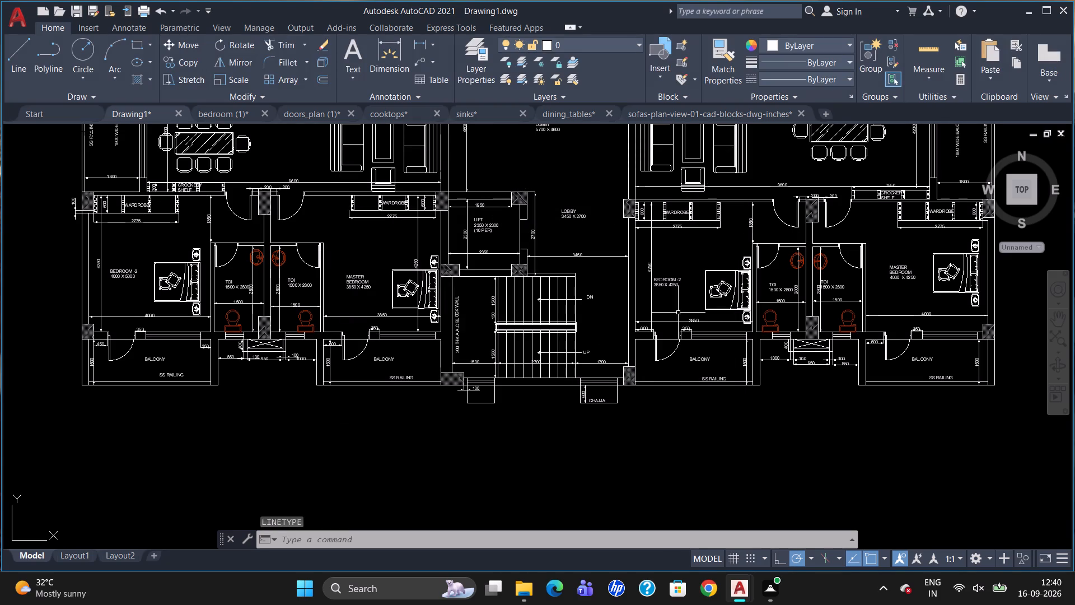
Assign the ACAD_ISO02W100 linetype to the outline lines of the two chajjas outside the staircase and the chajja outside the lobby.
scroll(599, 424, up, 2)
click(621, 374)
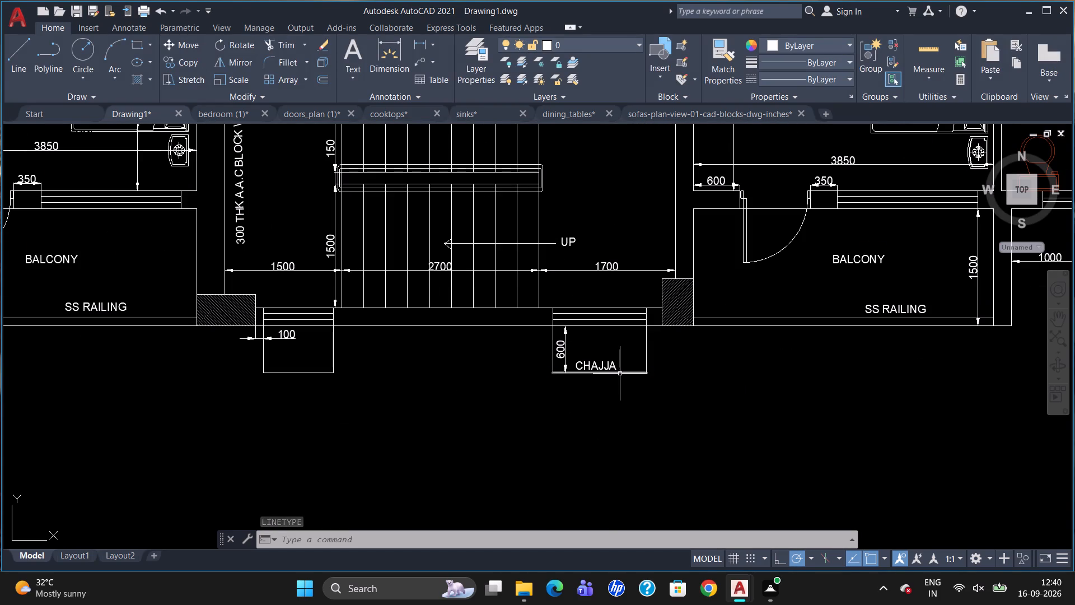
click(646, 350)
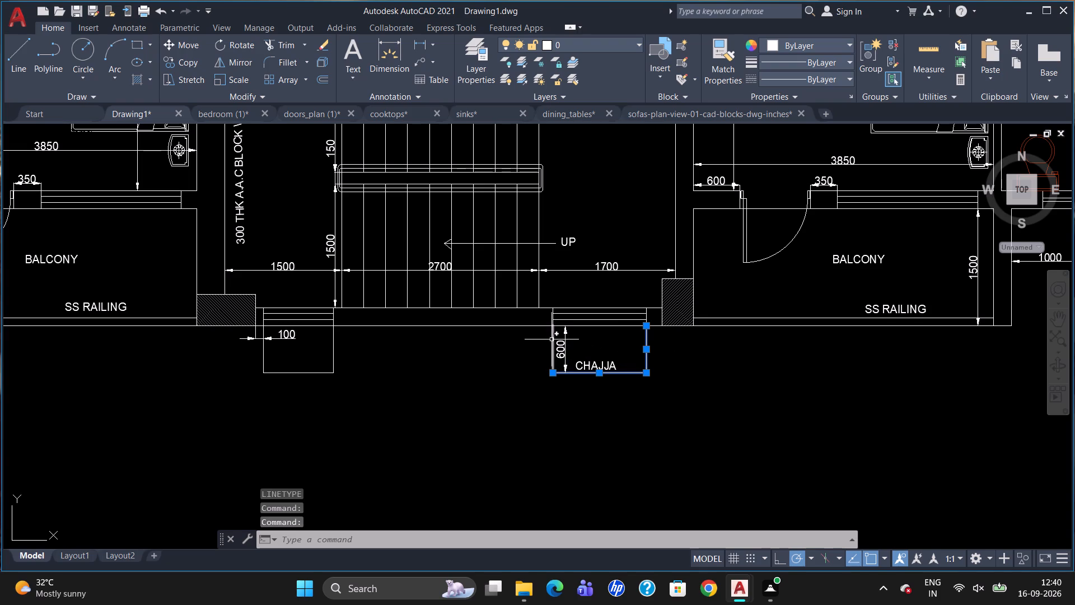
click(554, 338)
click(334, 351)
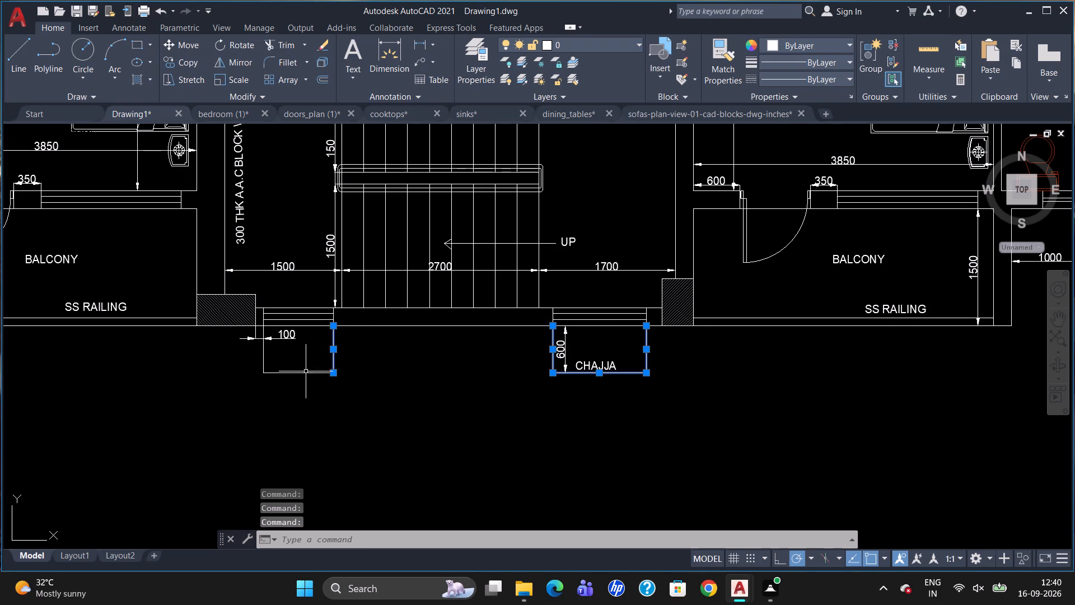
click(299, 373)
click(263, 351)
scroll(572, 443, down, 3)
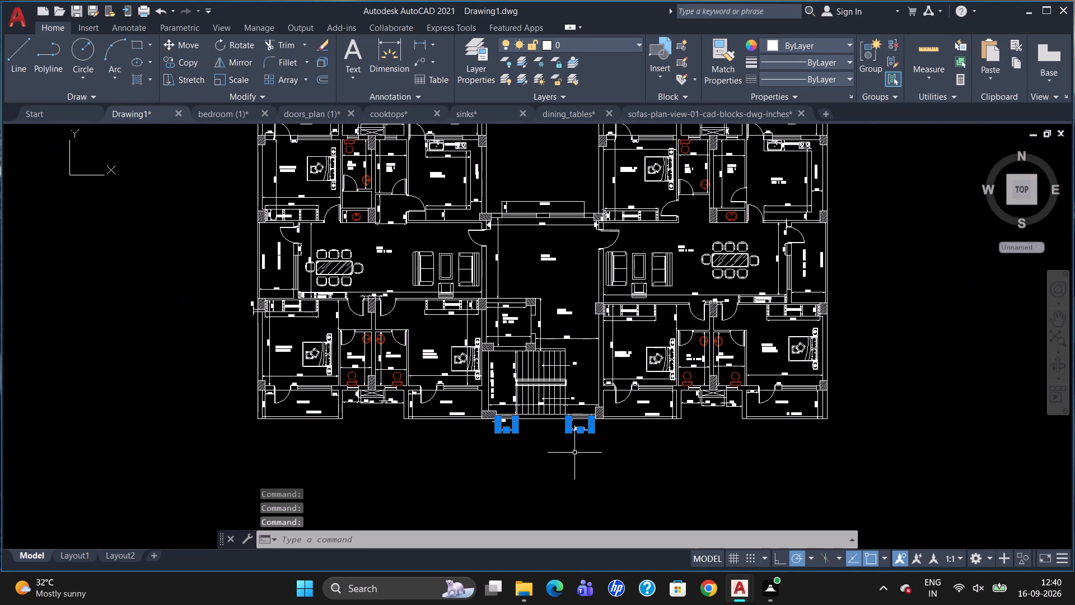
scroll(585, 150, up, 3)
click(531, 334)
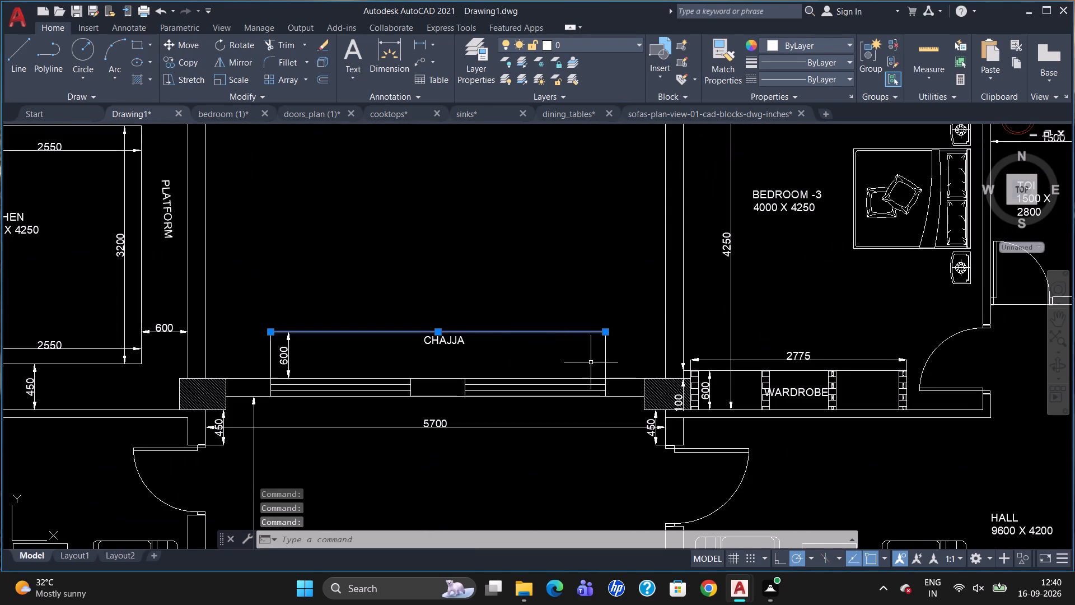
click(606, 366)
scroll(277, 355, up, 2)
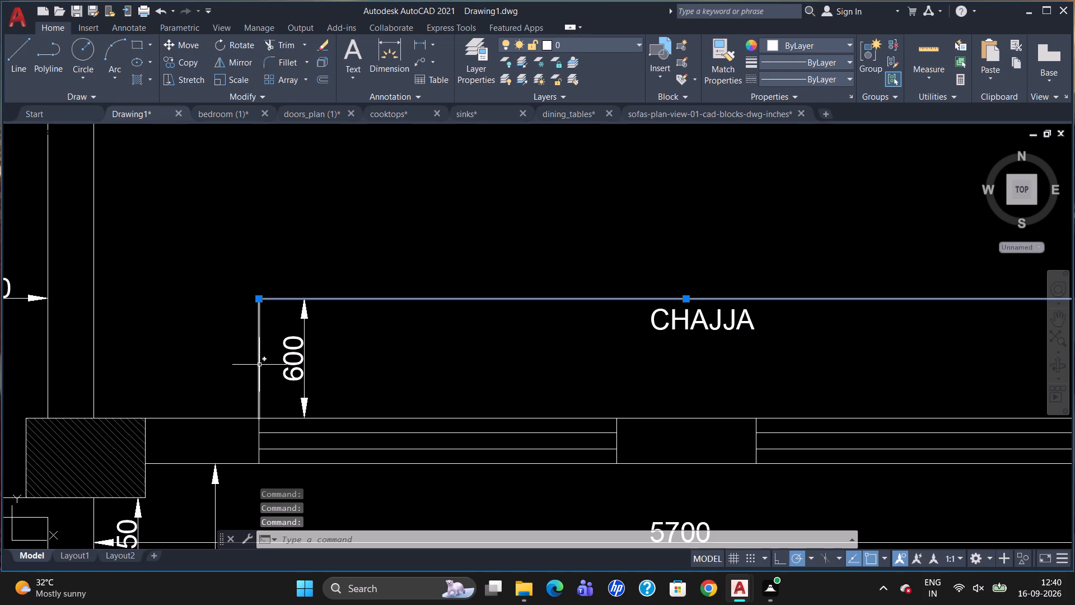
click(259, 365)
right_click(256, 365)
click(318, 347)
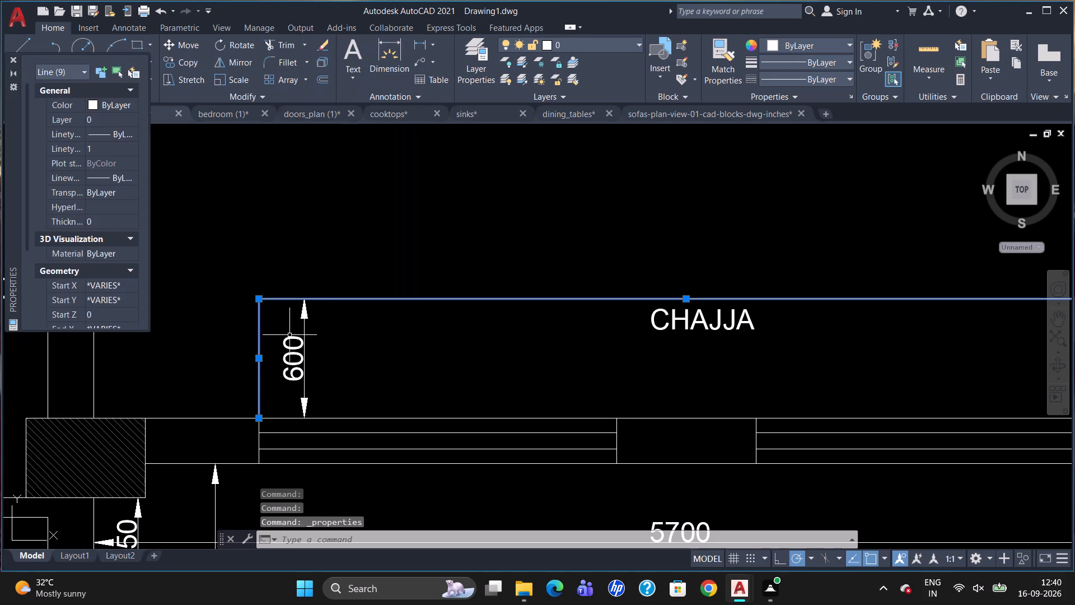
click(109, 137)
click(110, 136)
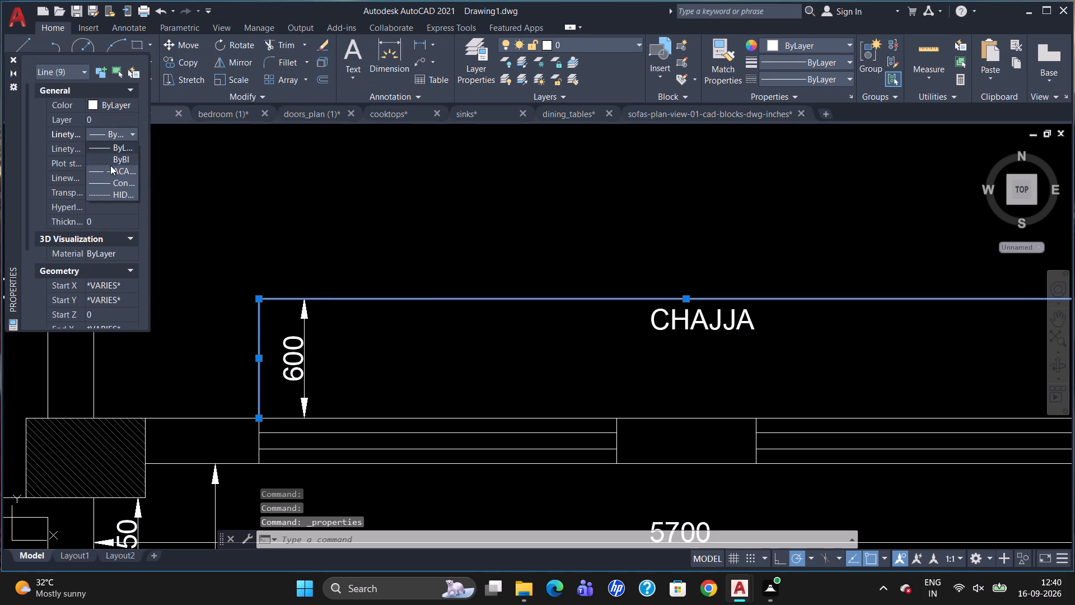
click(110, 174)
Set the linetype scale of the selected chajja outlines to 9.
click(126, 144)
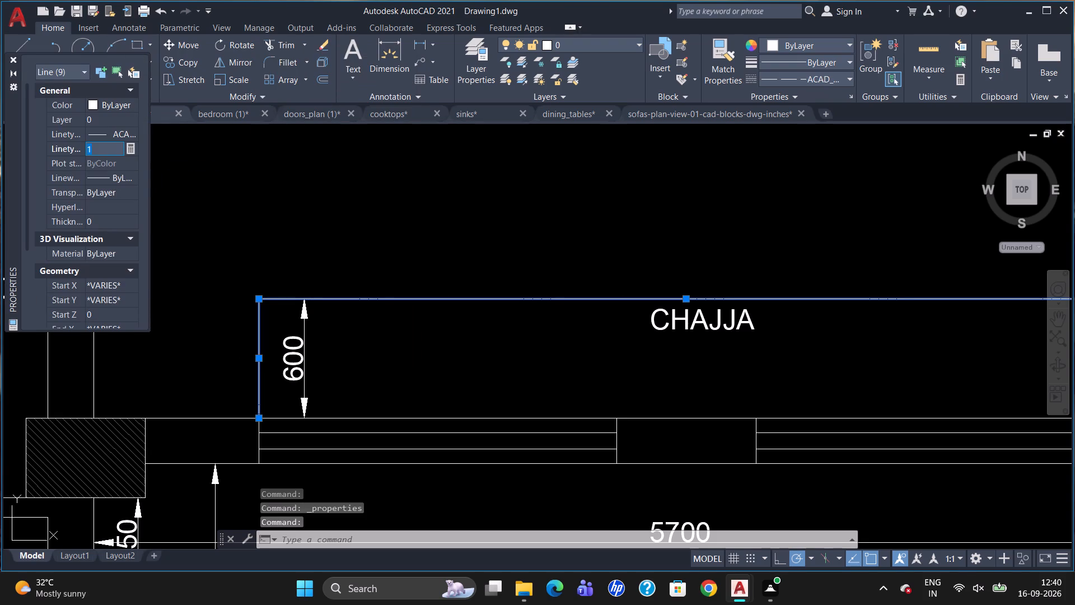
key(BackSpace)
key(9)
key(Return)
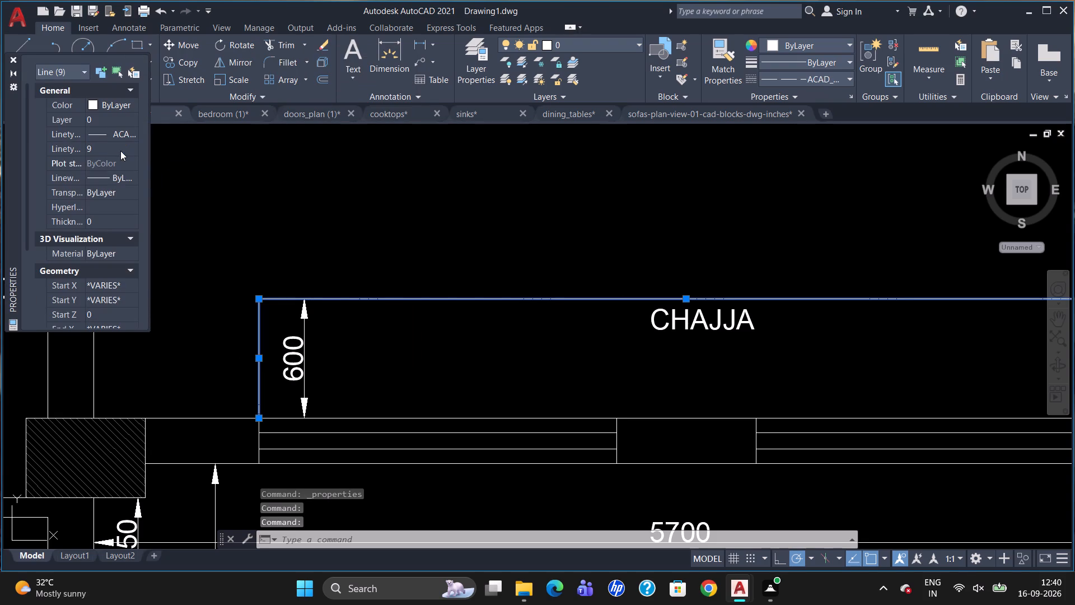
Set the linetype scale of the selected chajja outlines to 10, then close the properties and clear the selection.
click(114, 144)
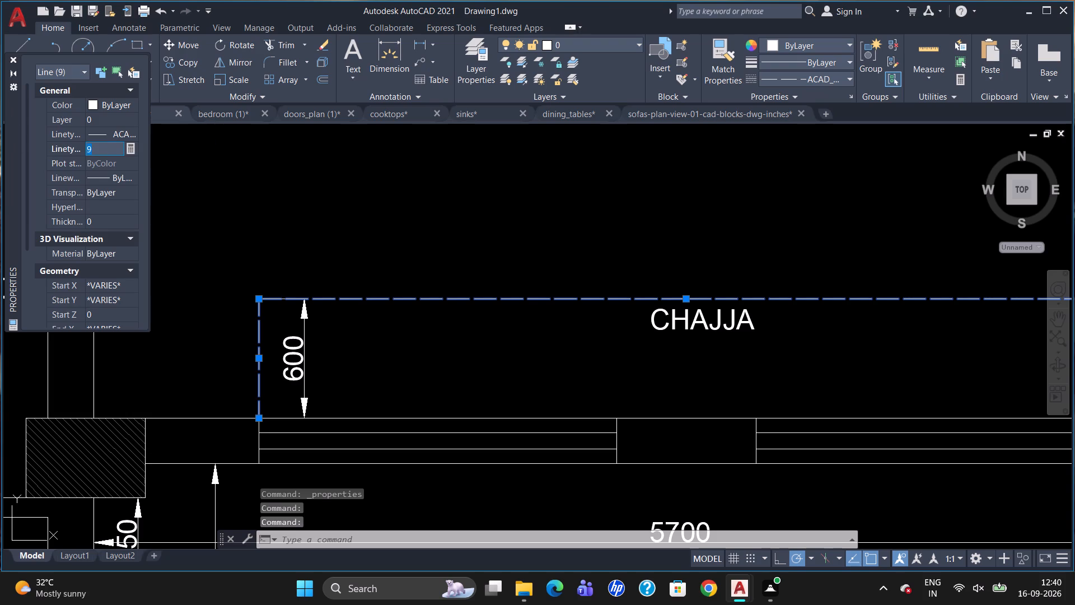
key(BackSpace)
key(1)
key(0)
key(Return)
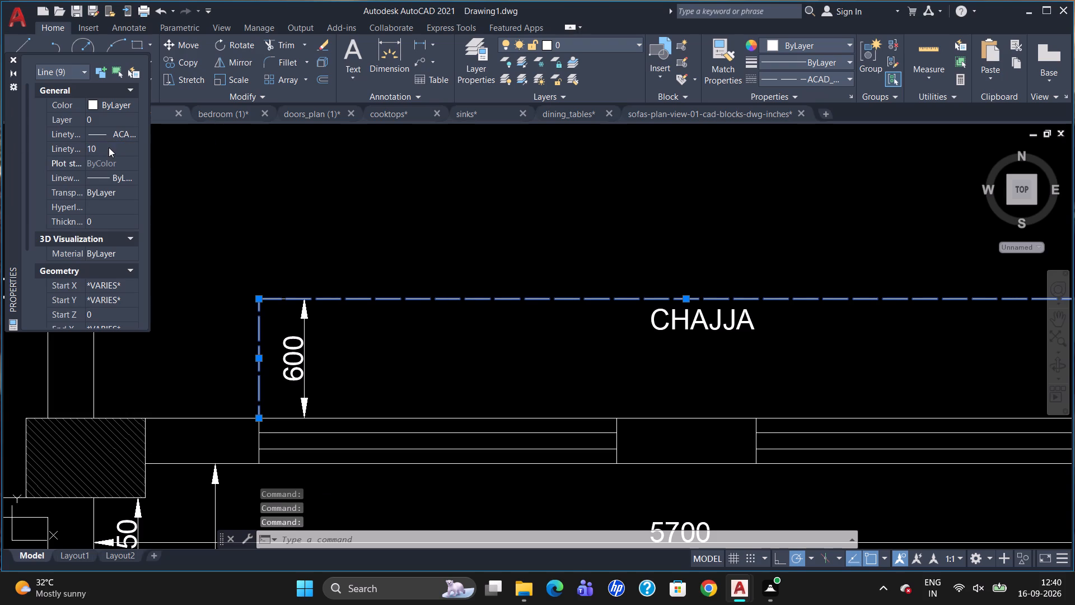
click(8, 60)
key(Escape)
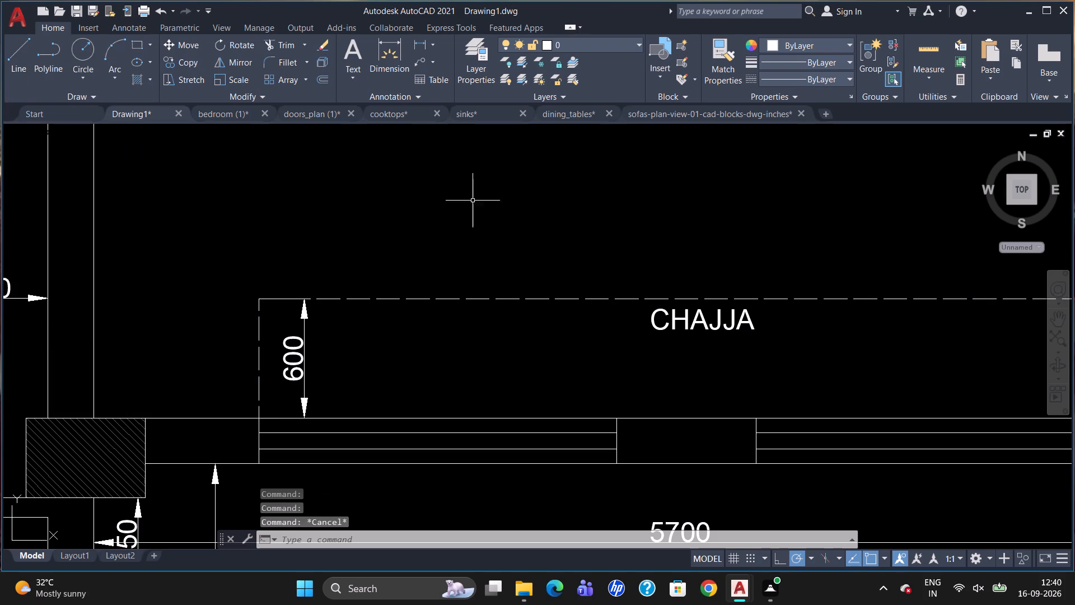
Add the multiline text title FIRST FLOOR PLAN with a text height of 200 below the floor plan.
scroll(610, 206, down, 4)
scroll(630, 273, down, 1)
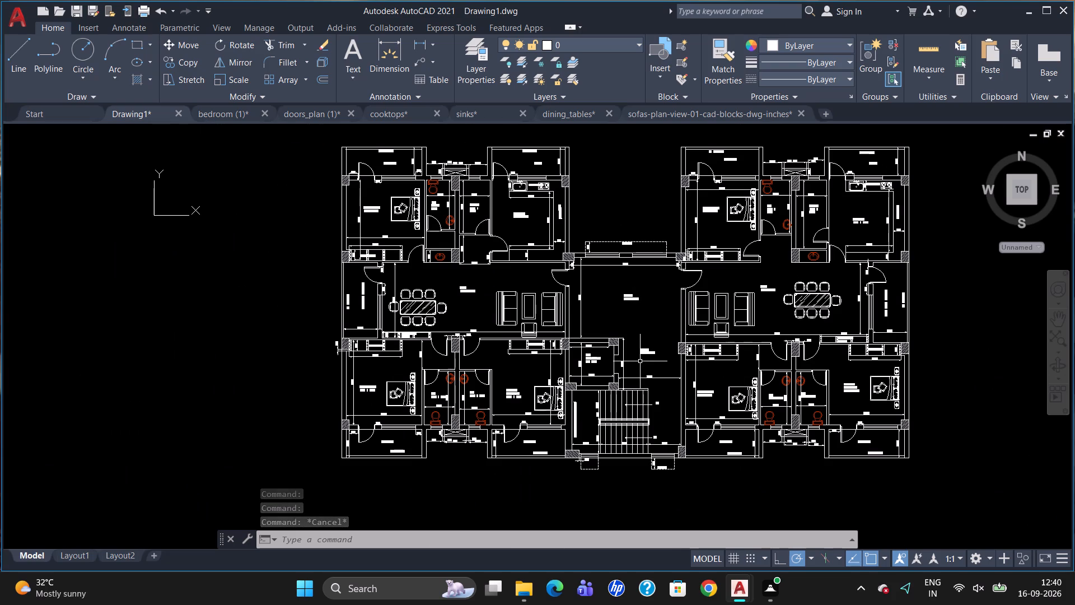
scroll(633, 337, down, 1)
scroll(869, 404, up, 2)
scroll(831, 347, down, 1)
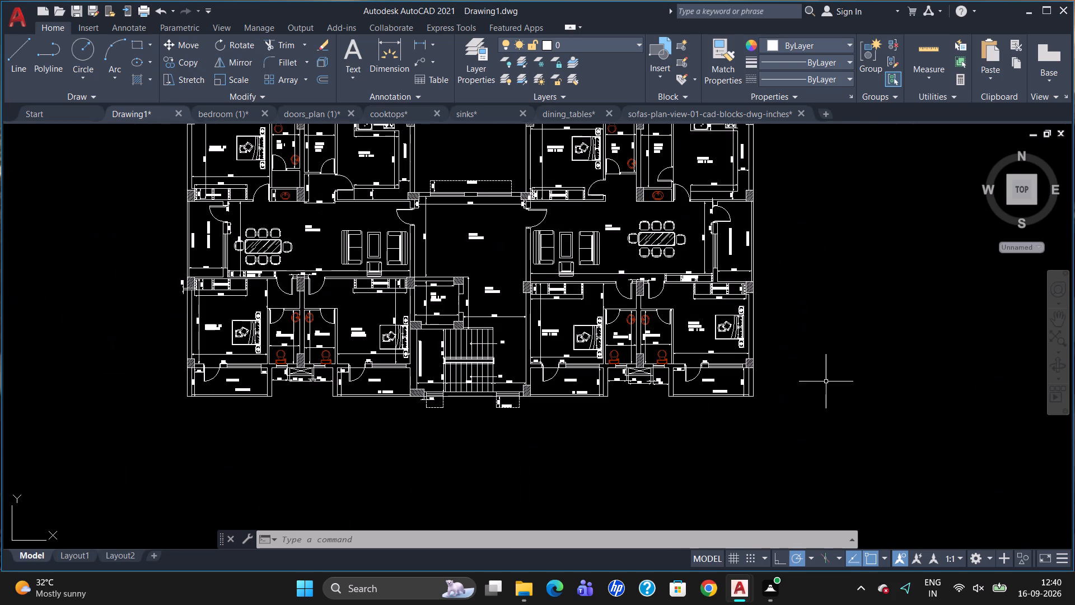
scroll(651, 469, up, 1)
key(t)
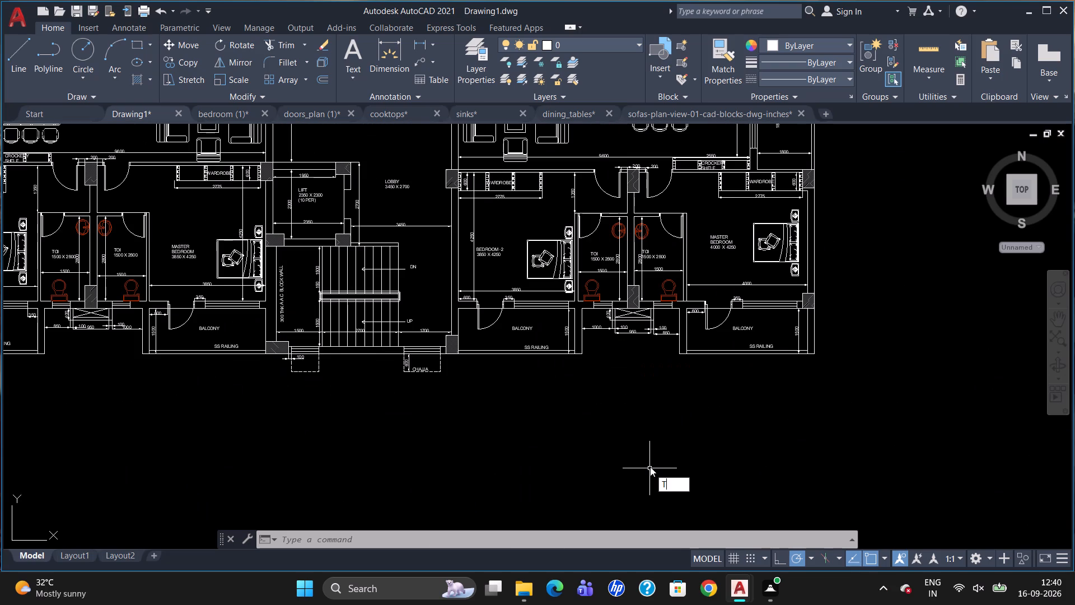
key(Return)
drag(588, 435, 620, 490)
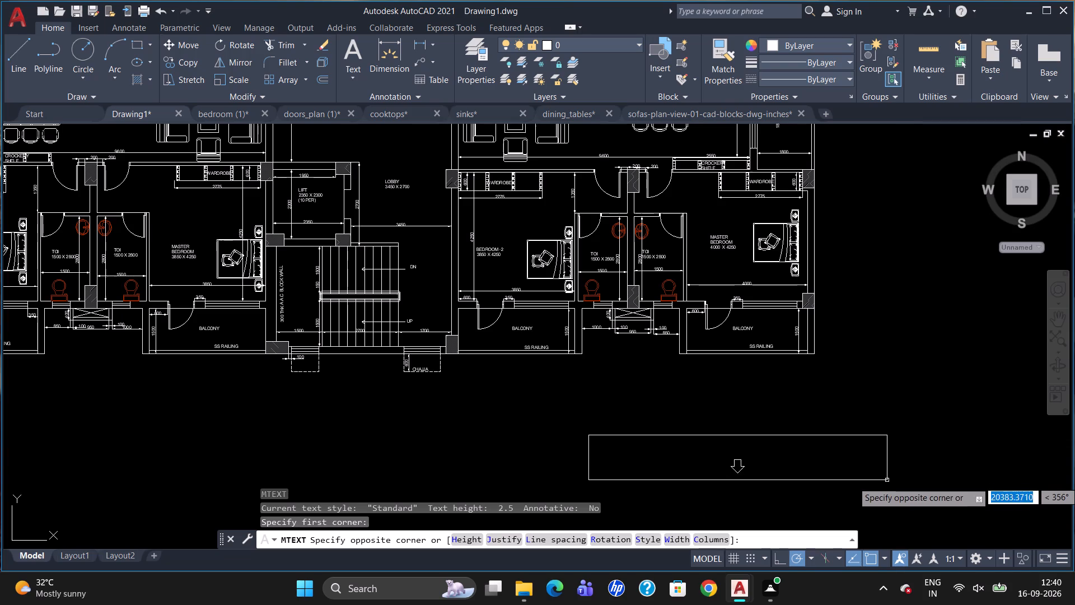
click(916, 488)
click(157, 63)
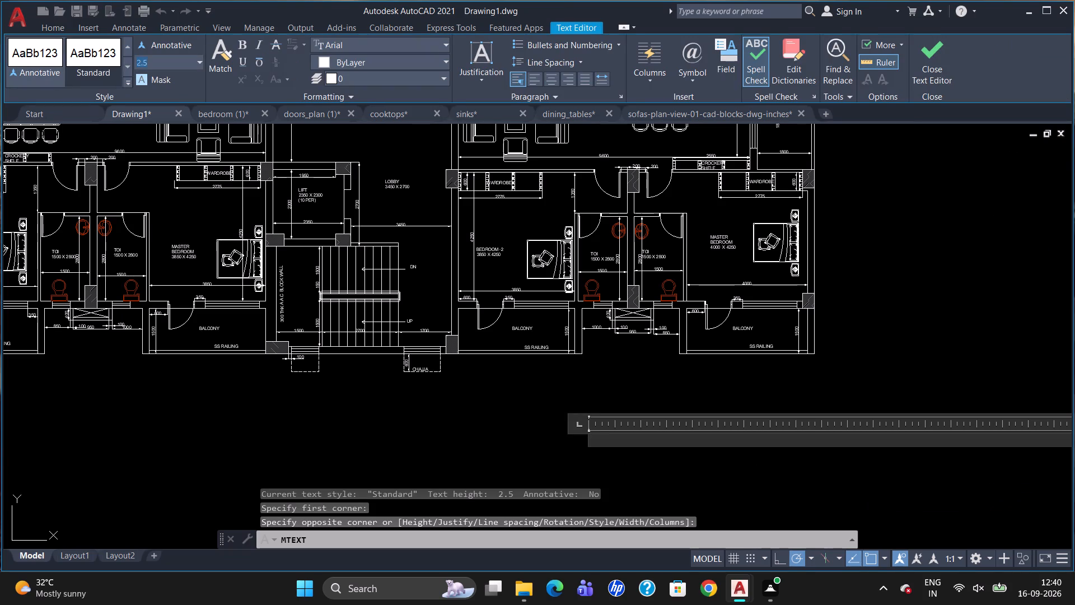
key(BackSpace)
text(200)
key(Return)
text(FIR)
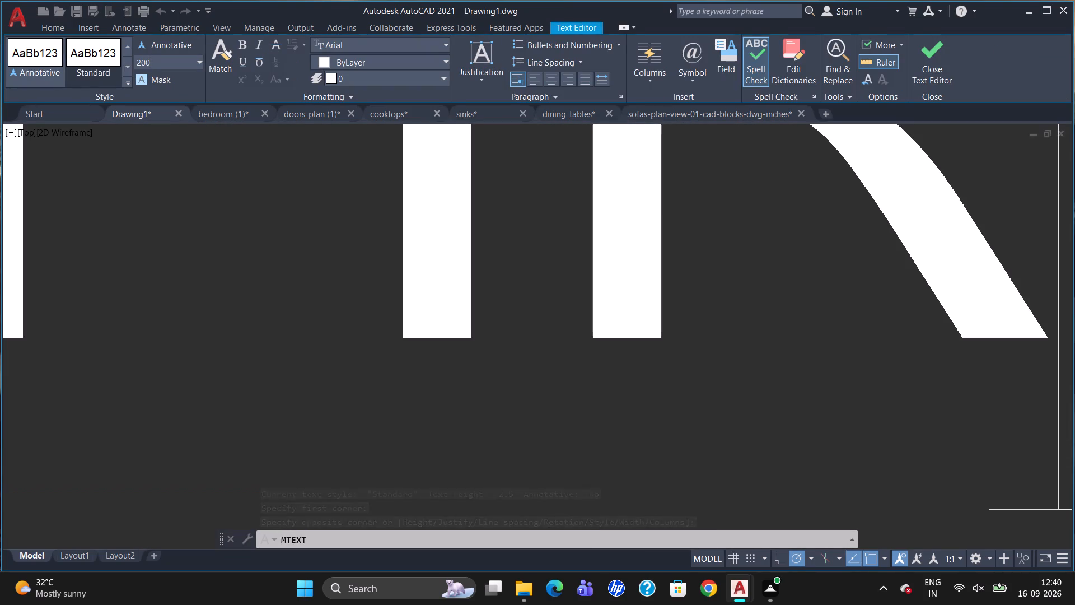
text(ST FLOOR PLAN)
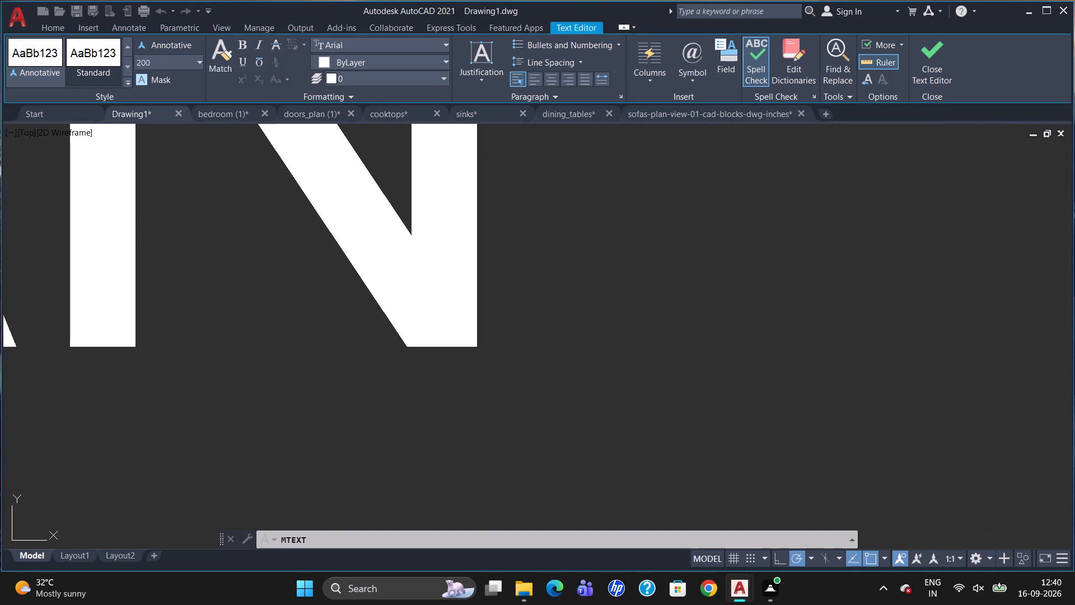
key(Escape)
click(565, 299)
Move the FIRST FLOOR PLAN title to below the right flat's master bedroom balcony.
scroll(706, 343, down, 1)
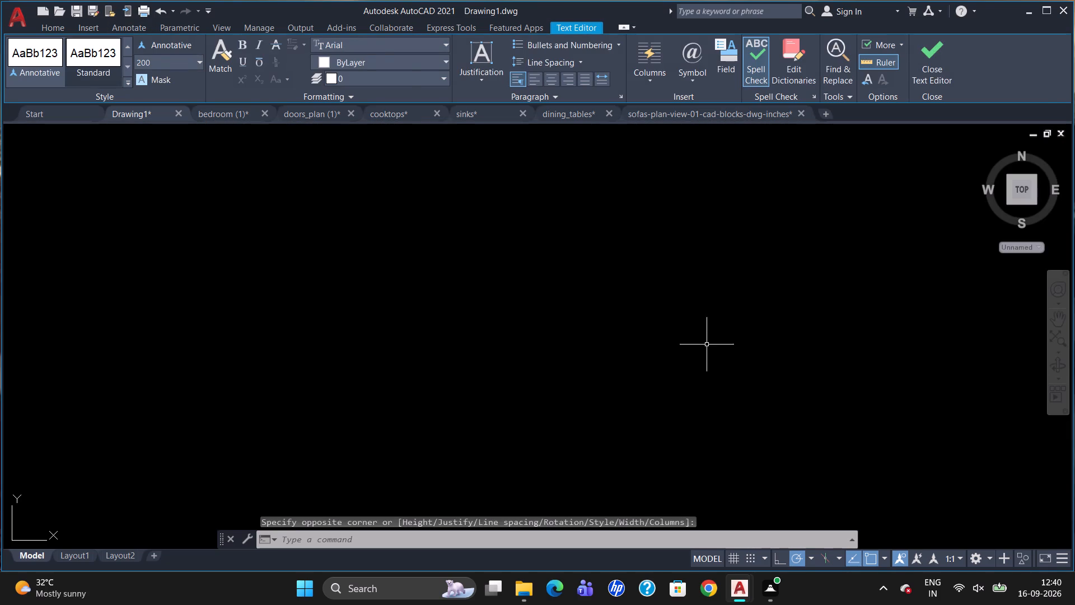
scroll(704, 348, down, 3)
scroll(649, 359, down, 4)
scroll(497, 346, up, 5)
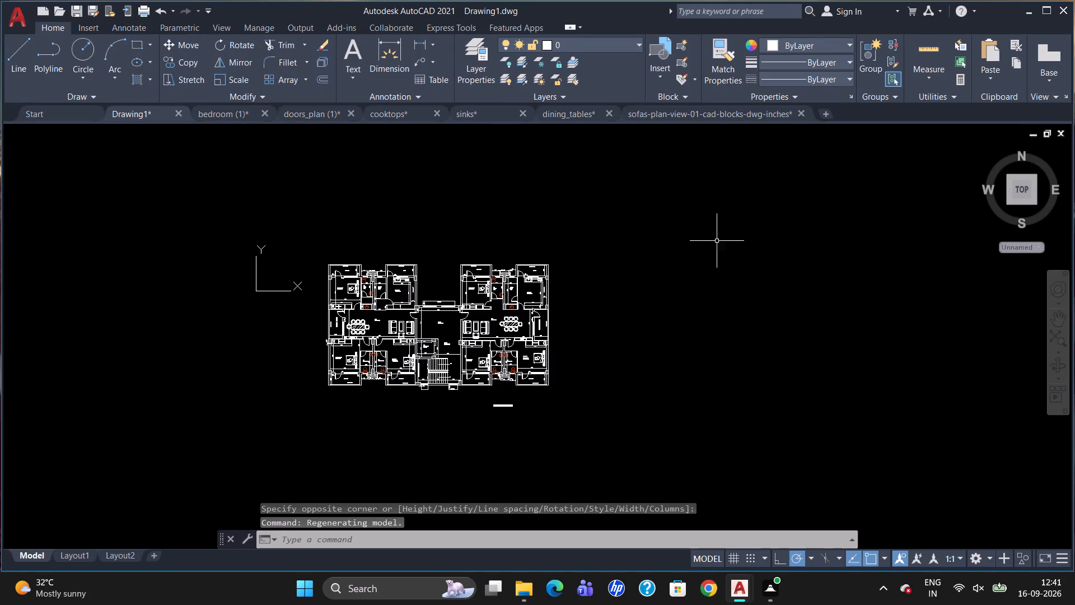
scroll(717, 249, down, 2)
scroll(653, 290, up, 6)
scroll(790, 240, down, 2)
scroll(592, 466, up, 1)
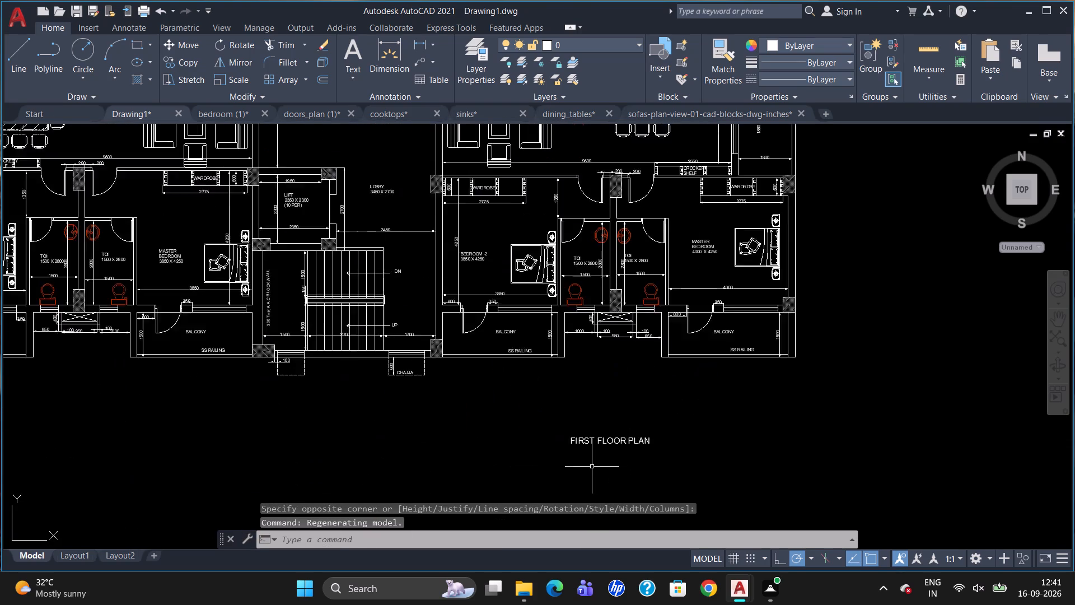
scroll(592, 467, up, 1)
click(613, 426)
click(557, 425)
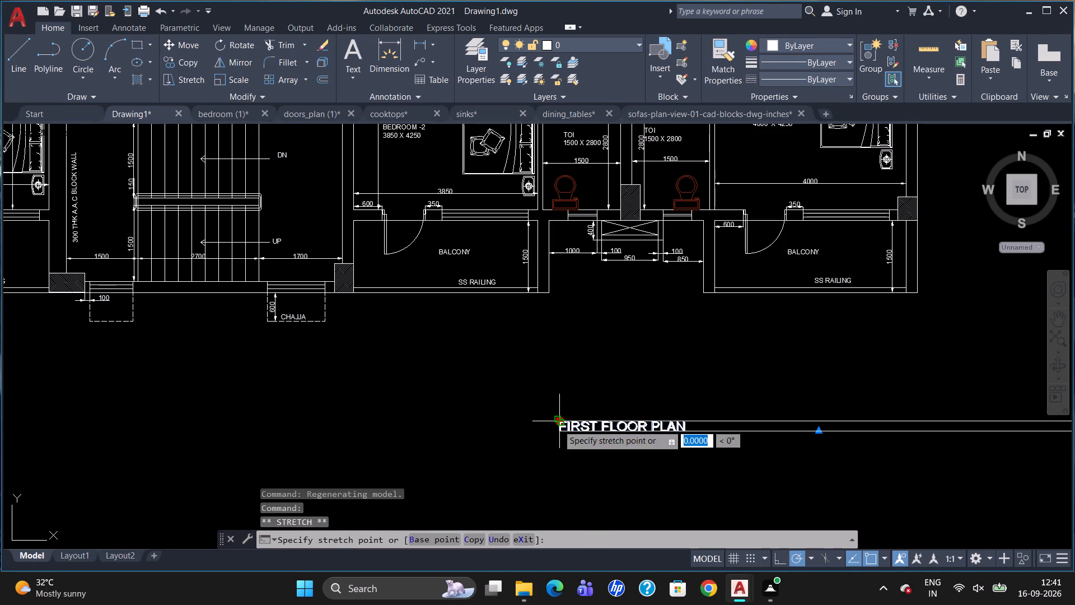
click(700, 397)
key(Escape)
Add the text D1 with height 120 in the door opening between the left flat's Bedroom-3 and its balcony.
scroll(694, 433, down, 1)
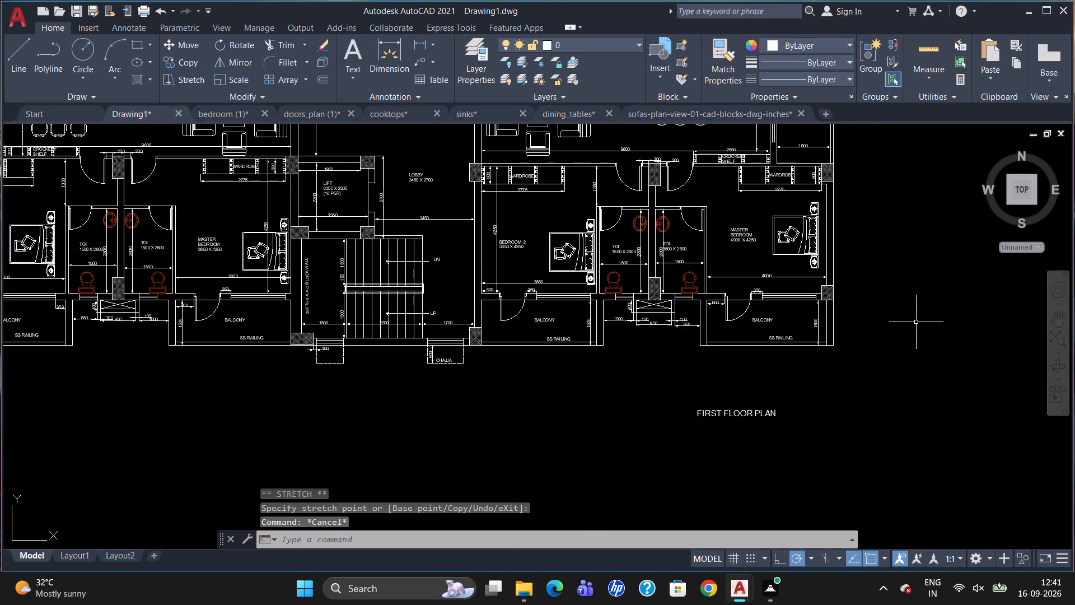
scroll(914, 328, down, 1)
scroll(851, 248, up, 2)
scroll(820, 347, down, 2)
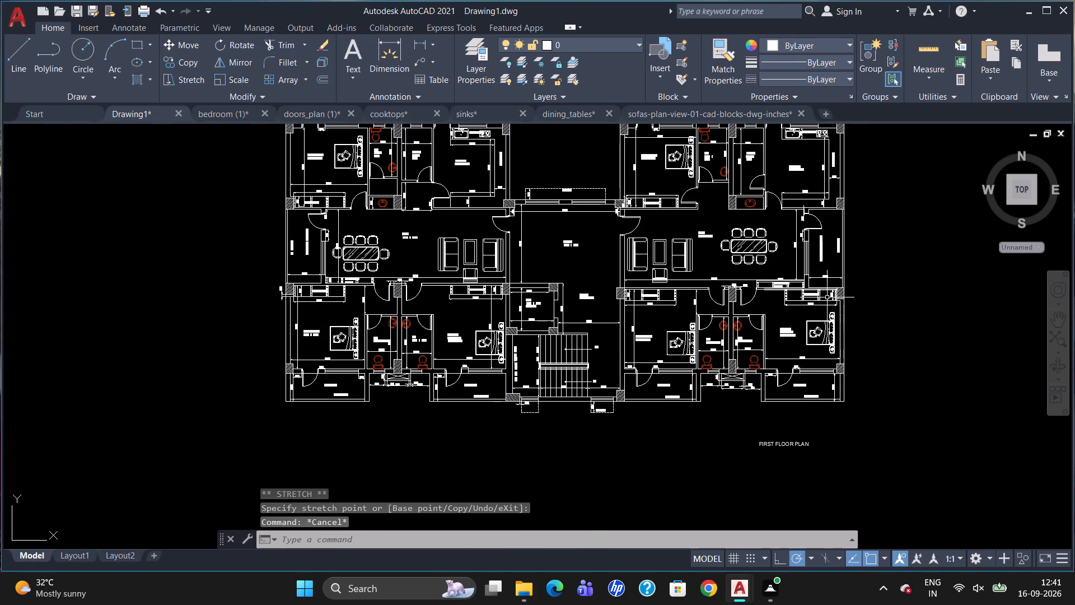
scroll(825, 340, down, 1)
scroll(786, 196, up, 2)
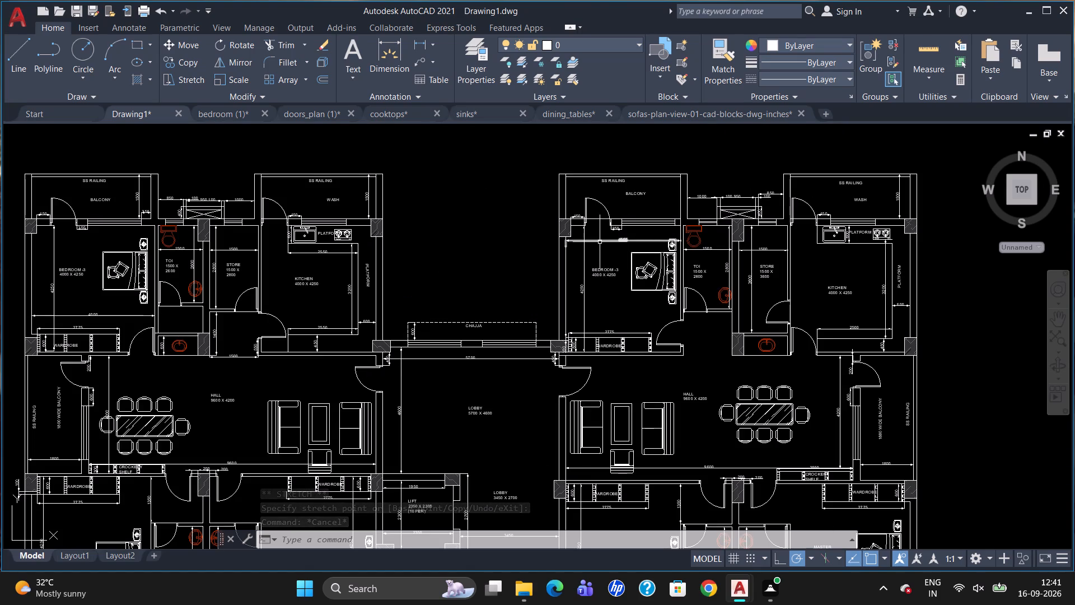
scroll(540, 224, down, 1)
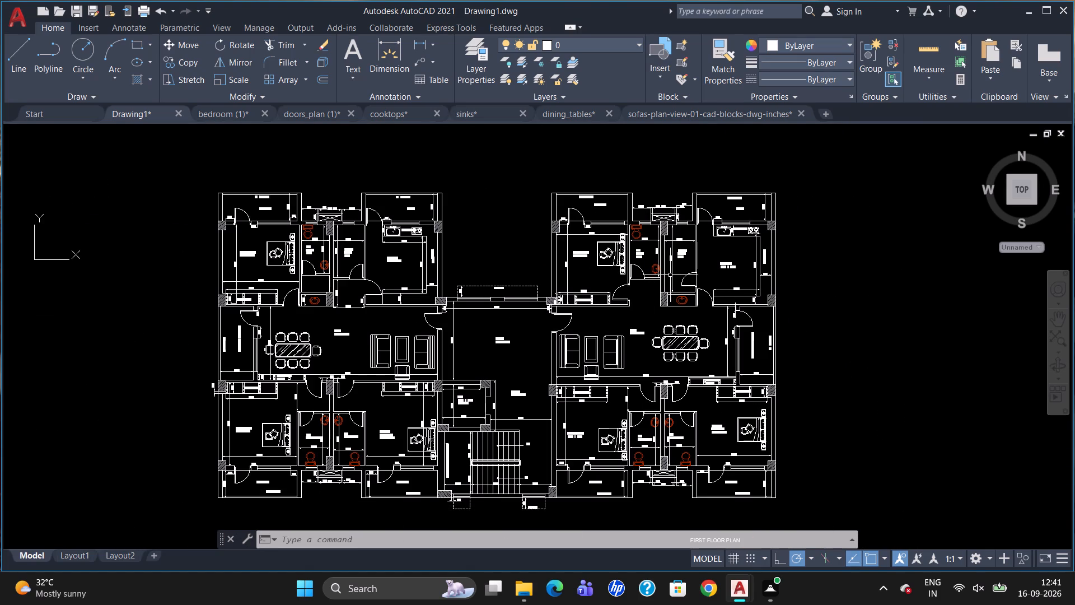
scroll(242, 187, up, 2)
scroll(175, 279, up, 2)
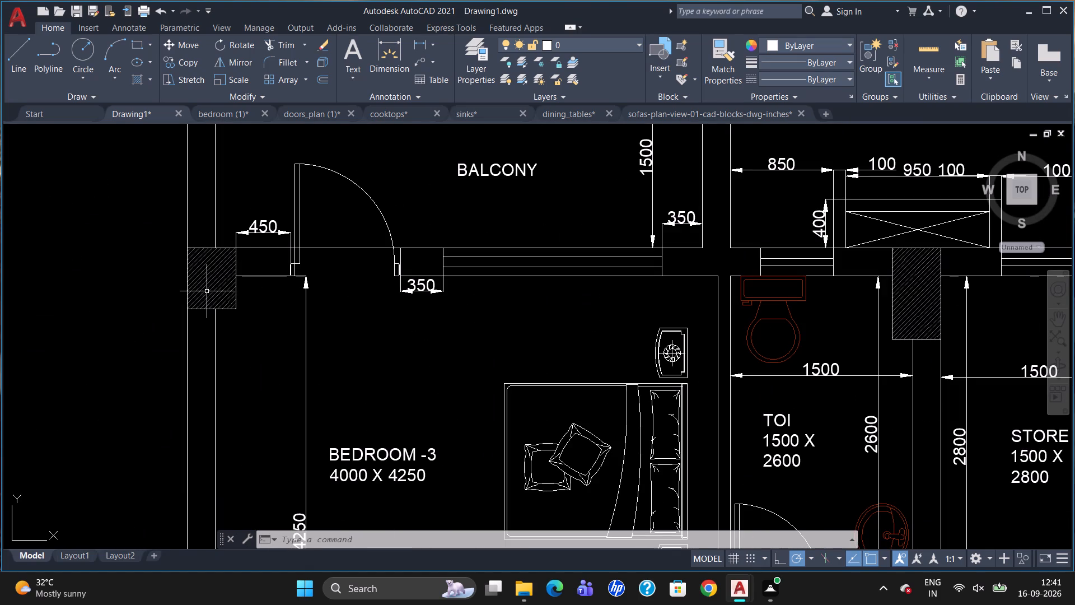
key(t)
key(Return)
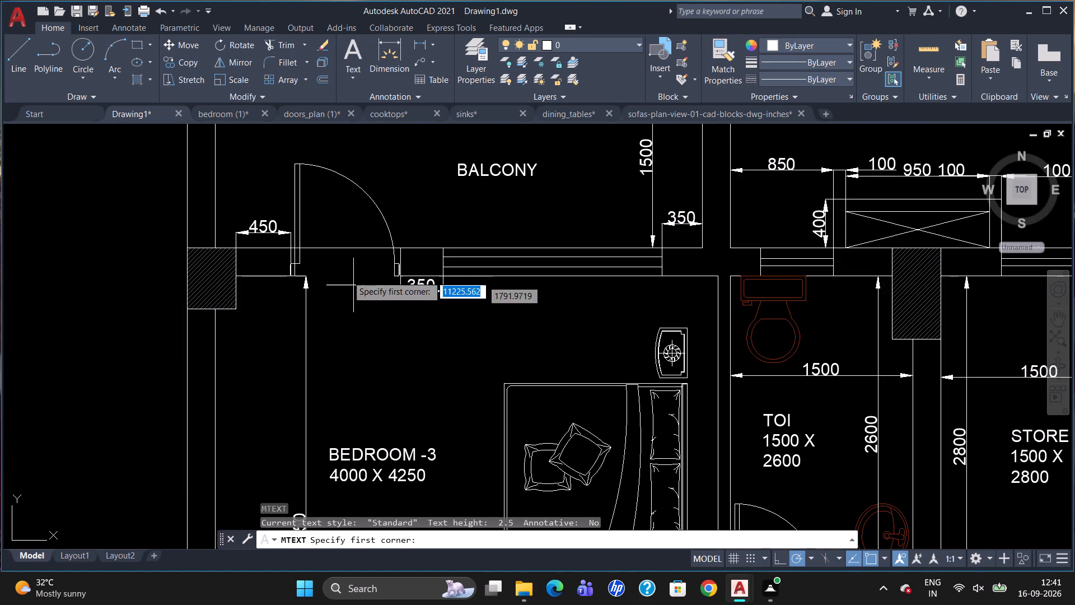
drag(333, 258, 336, 265)
click(349, 275)
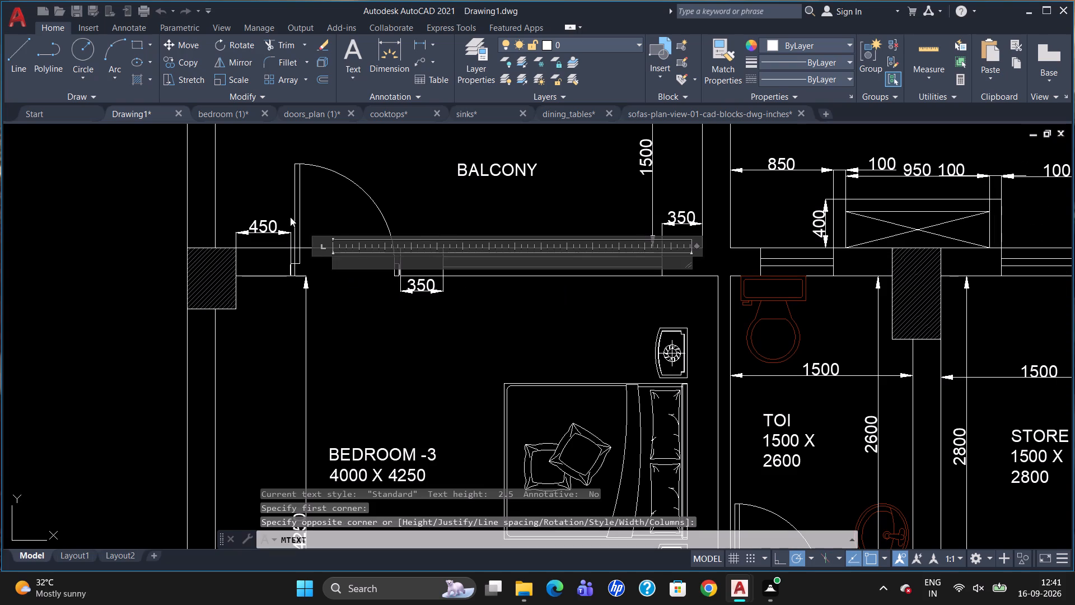
click(177, 55)
key(BackSpace)
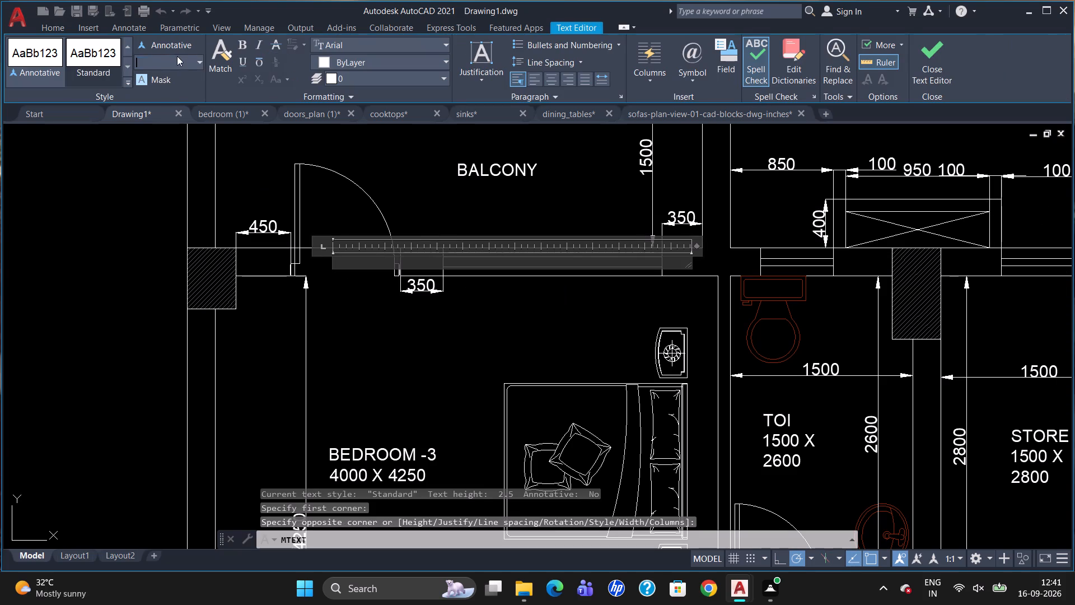
text(120)
key(Return)
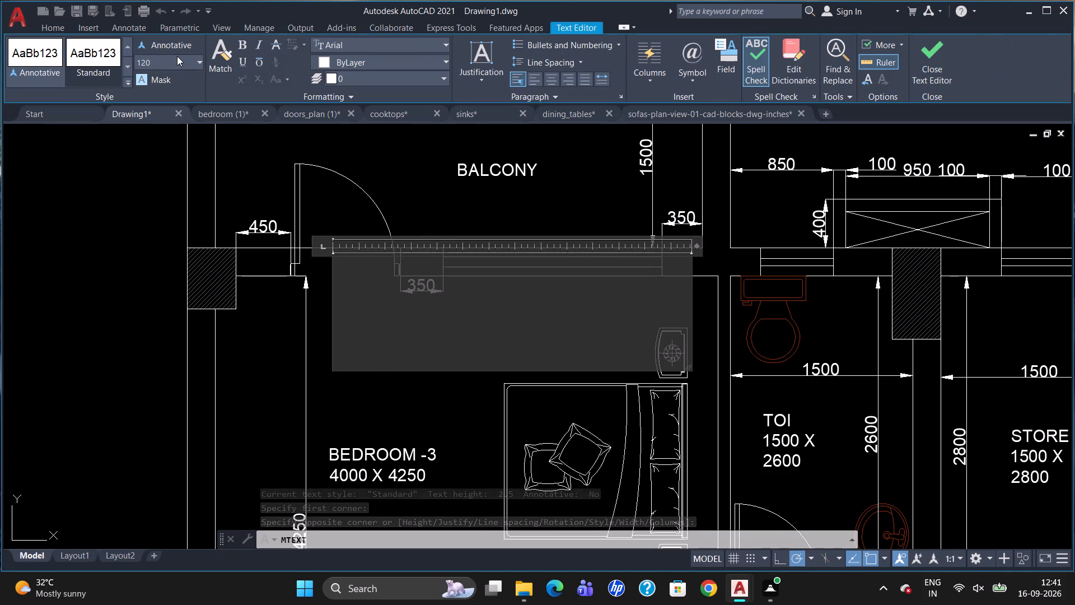
text(D1)
click(247, 266)
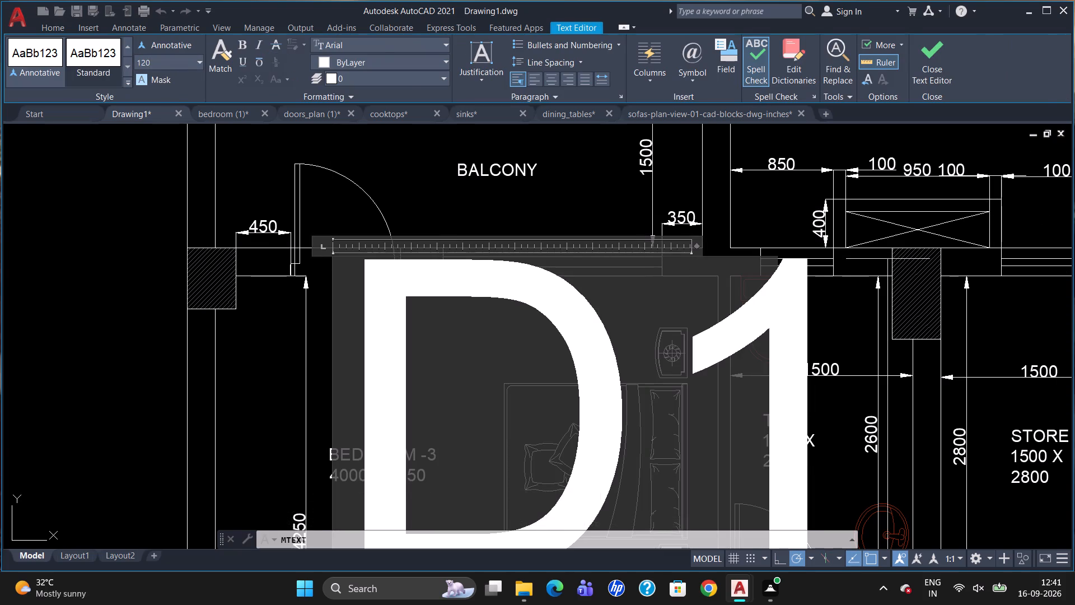
Enclose the D1 text in a constant-size circle with a distance offset factor of 0.35.
click(335, 276)
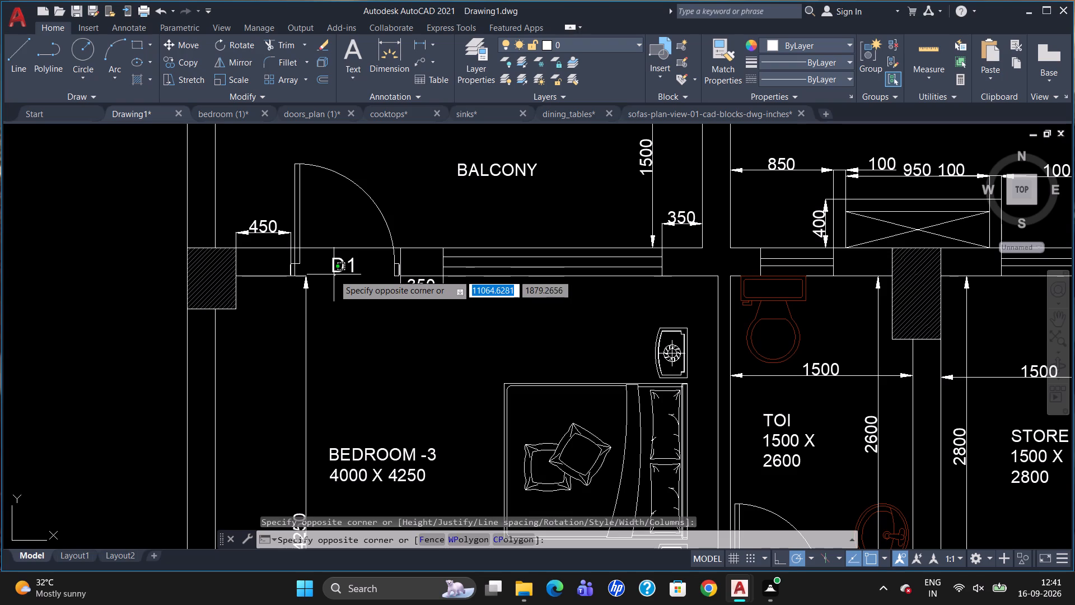
click(333, 274)
click(334, 272)
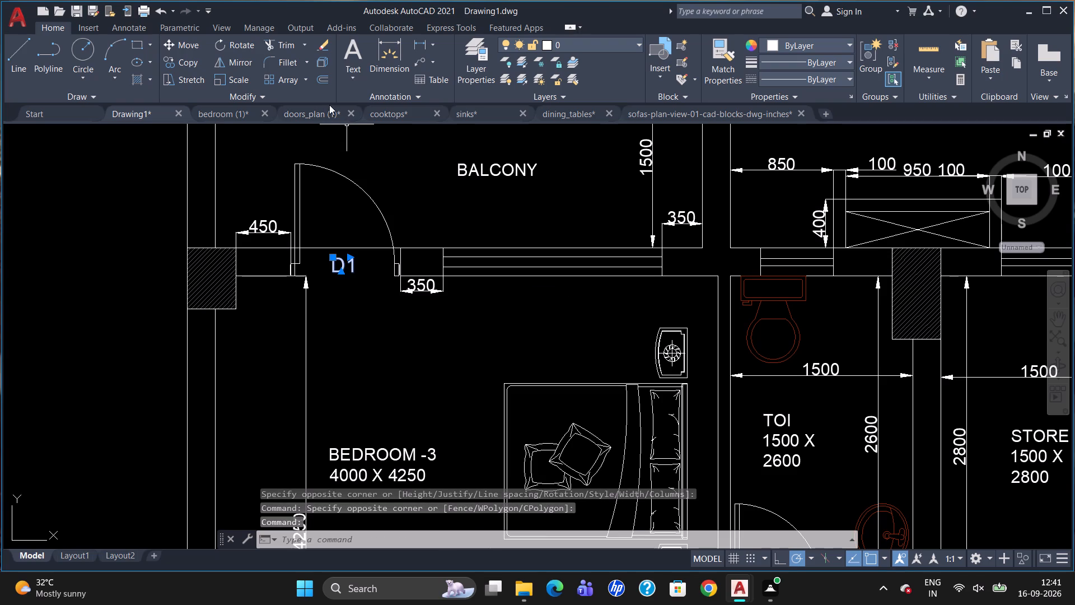
click(442, 24)
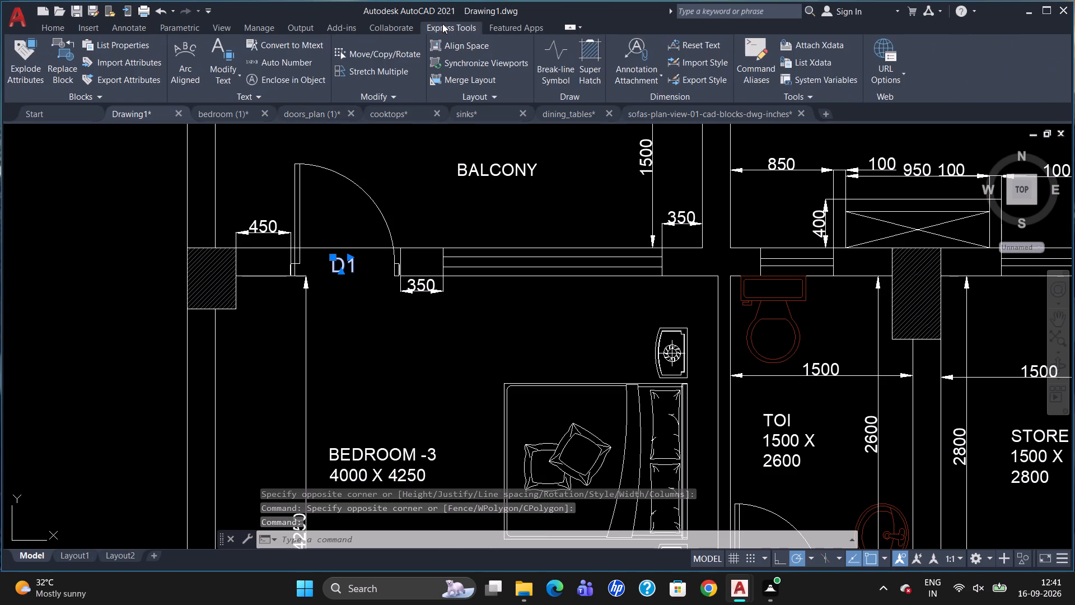
click(292, 80)
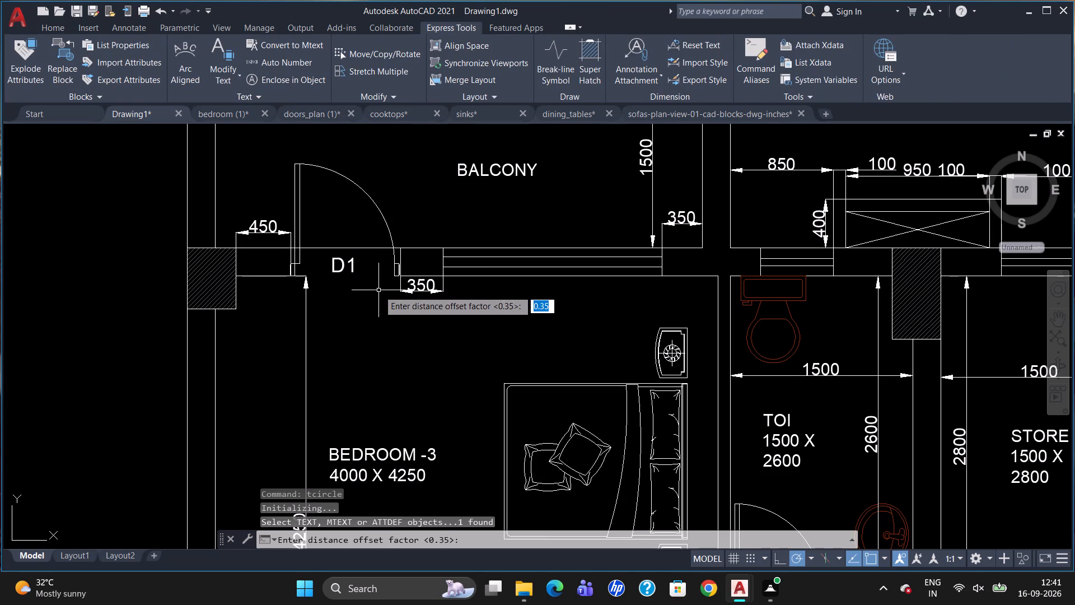
key(Return)
drag(387, 320, 374, 290)
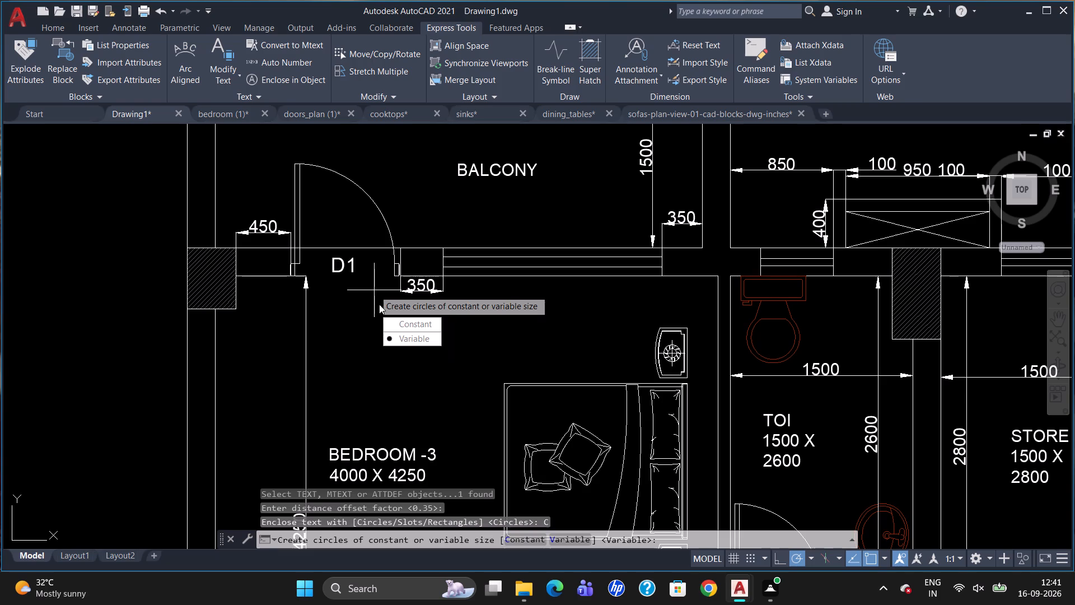
drag(396, 324, 375, 290)
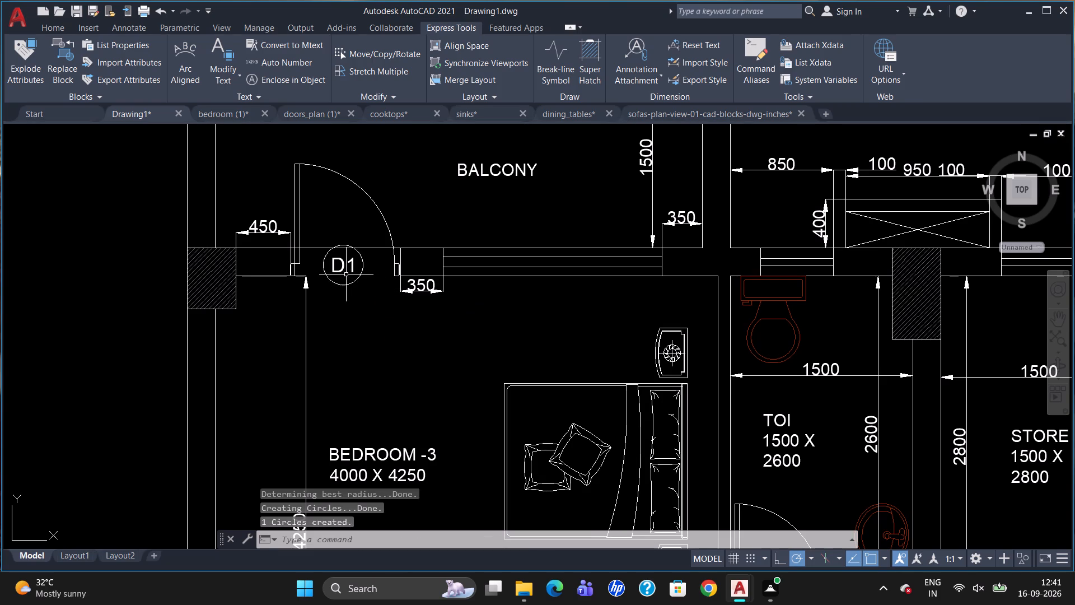
Group the D1 text with its enclosing circle.
click(338, 272)
click(331, 250)
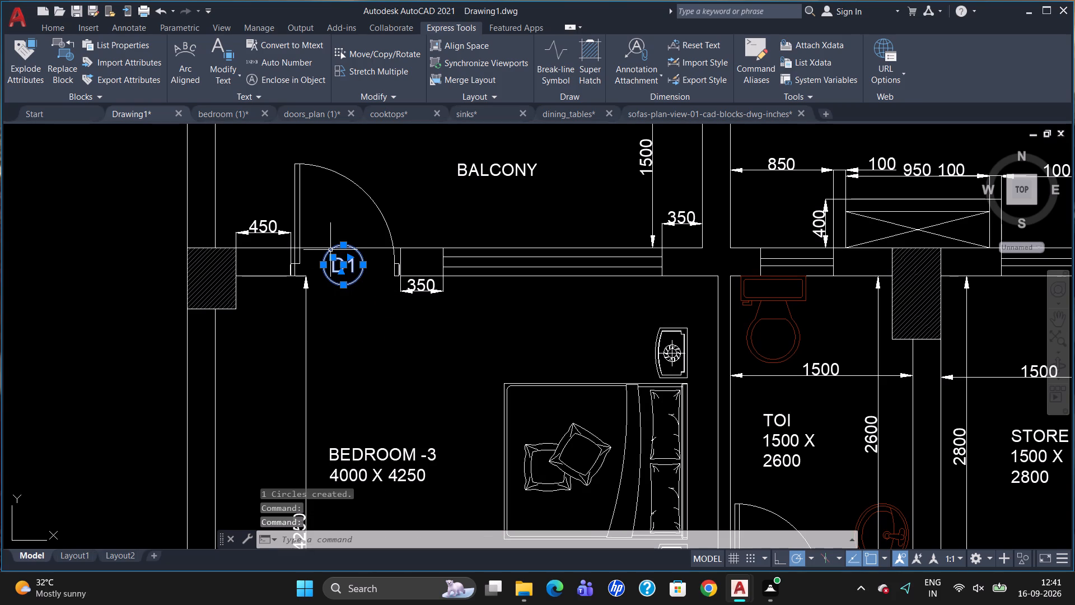
key(g)
key(Return)
Copy the D1 door tag to the left flat's wash door and the right flat's Bedroom-3 balcony and wash doors.
click(334, 270)
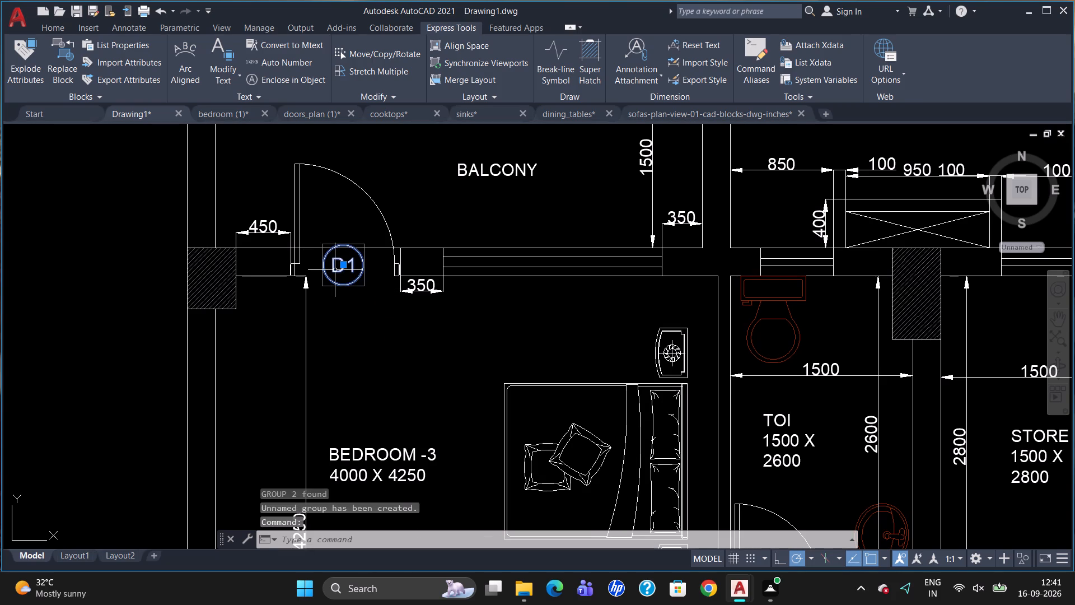
text(CO)
key(Return)
drag(335, 270, 349, 277)
scroll(391, 282, down, 2)
scroll(571, 302, down, 1)
scroll(663, 302, up, 3)
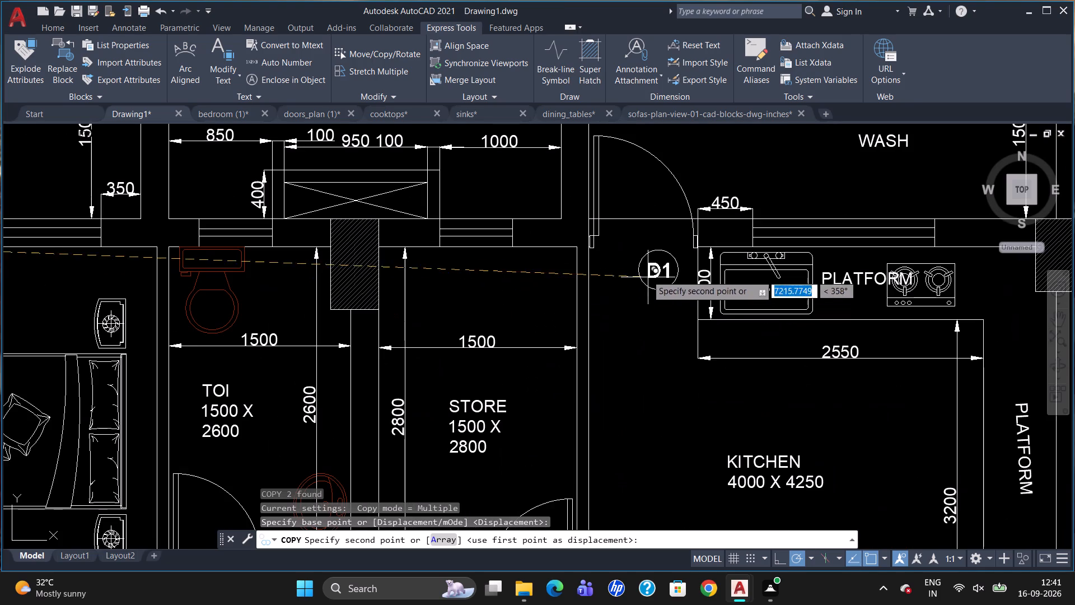
click(634, 241)
scroll(528, 251, down, 2)
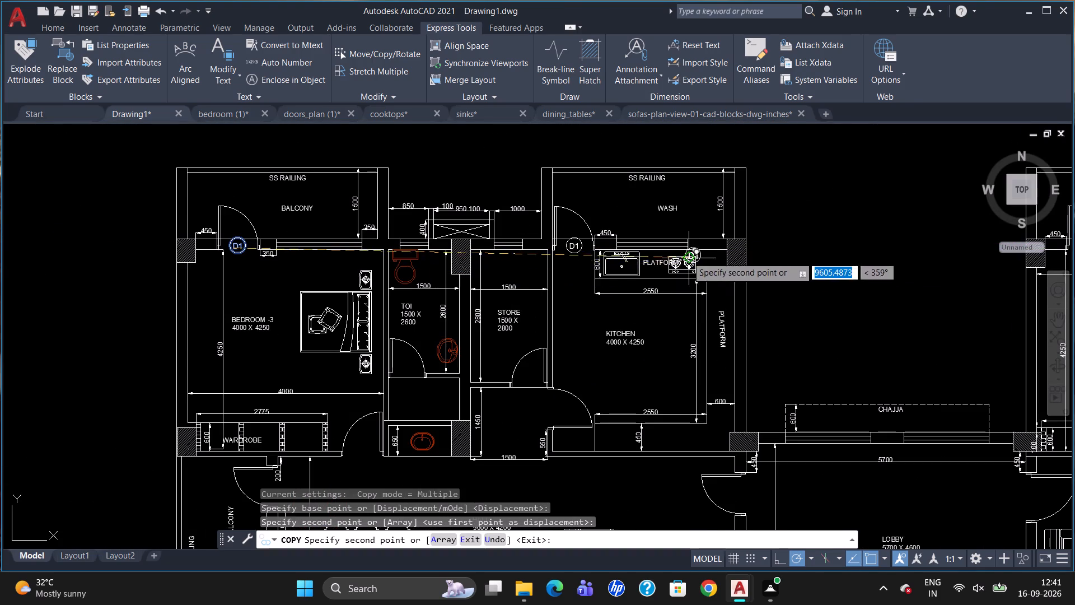
scroll(687, 257, down, 2)
scroll(865, 262, up, 3)
click(786, 227)
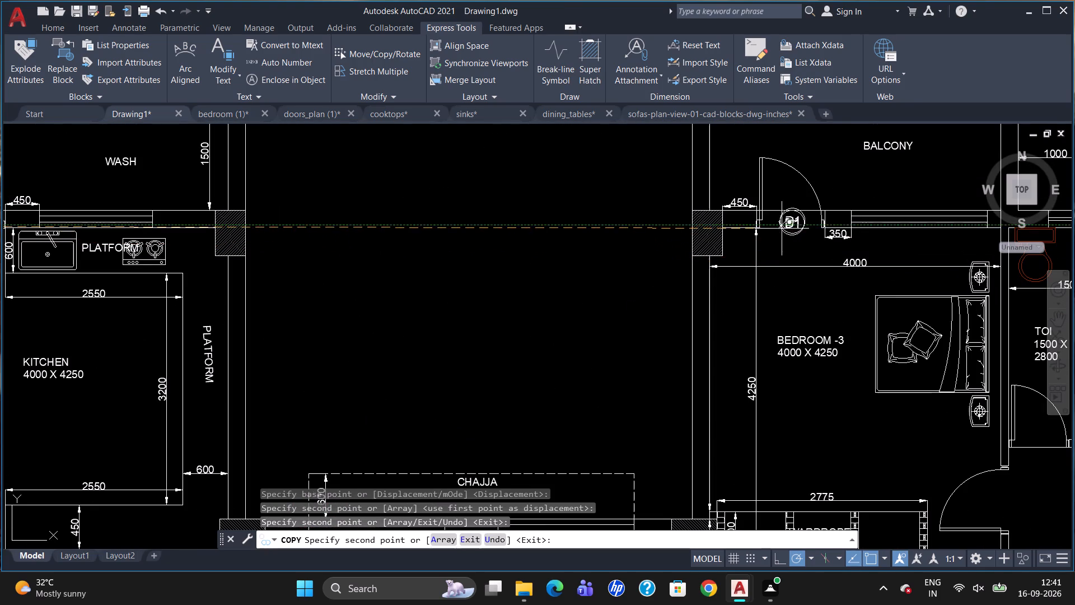
scroll(638, 241, down, 2)
scroll(882, 245, up, 3)
click(941, 201)
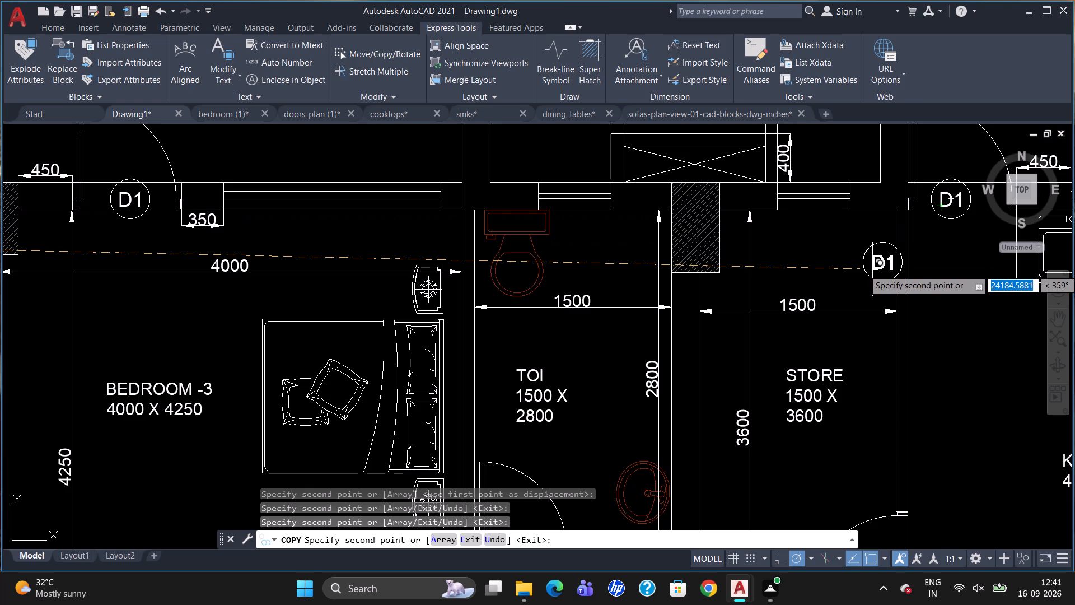
Copy the D1 door tag to the balcony doors of the right flat's master bedroom and Bedroom-2.
scroll(828, 252, down, 3)
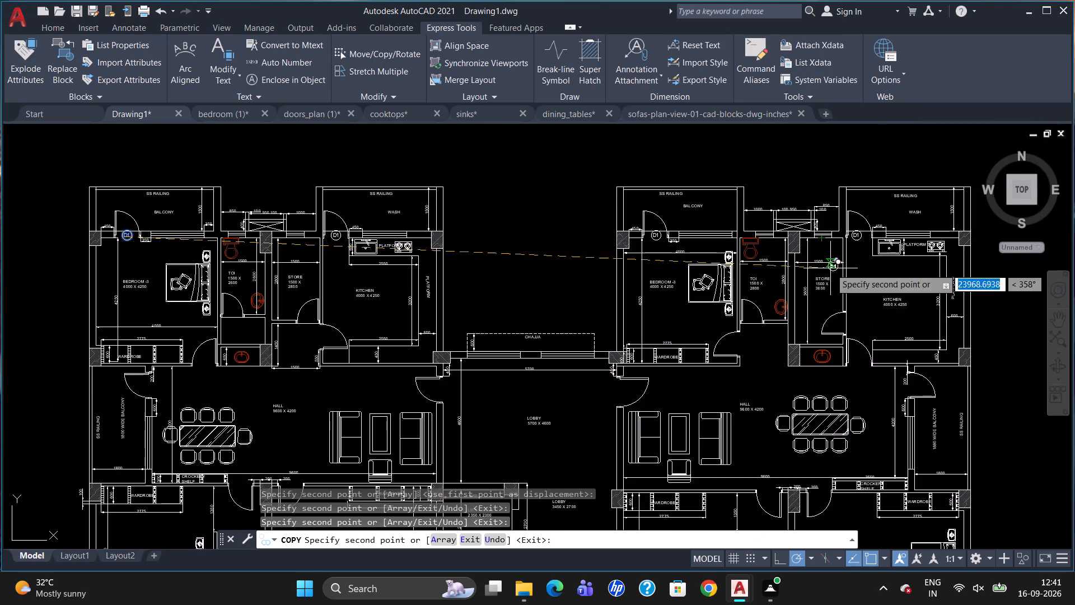
scroll(824, 239, down, 3)
scroll(840, 342, up, 4)
scroll(808, 295, up, 4)
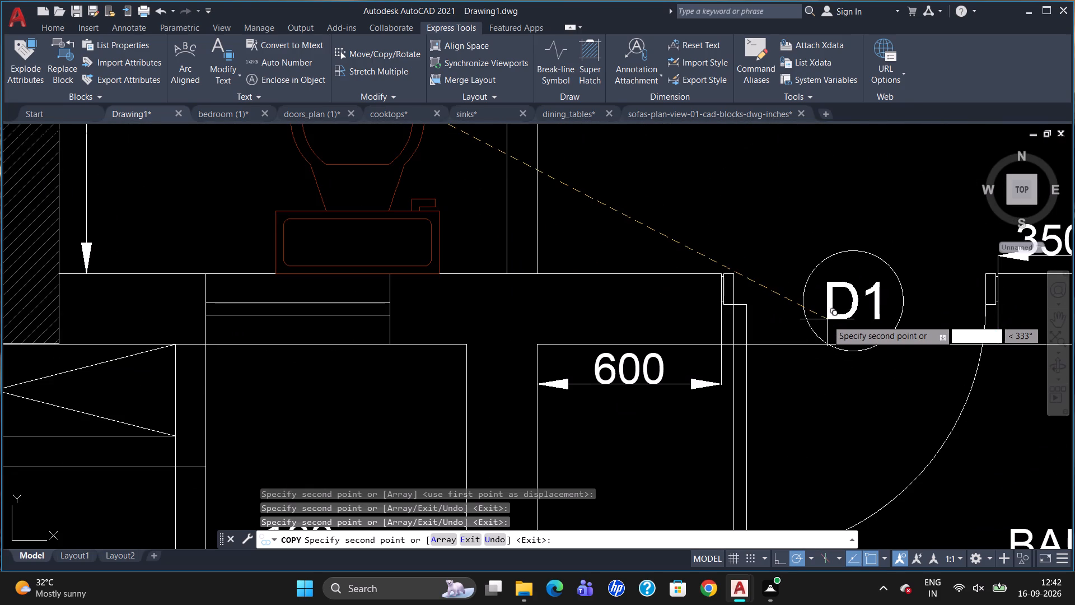
click(828, 320)
scroll(864, 299, down, 3)
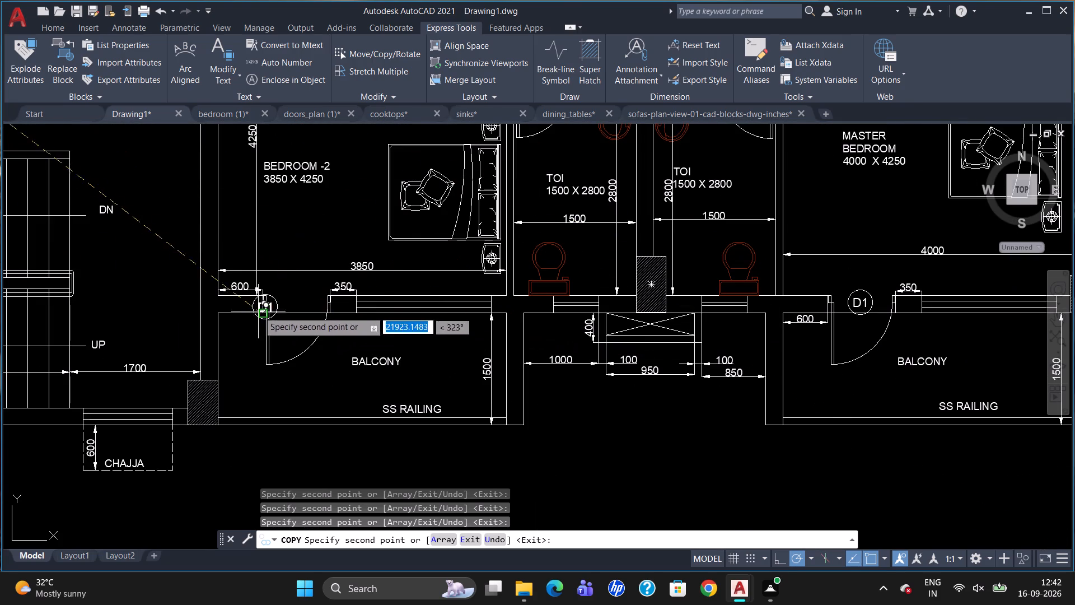
click(290, 306)
Copy the D1 door tag to the balcony doors of the left flat's master bedroom and Bedroom-2.
scroll(608, 333, down, 3)
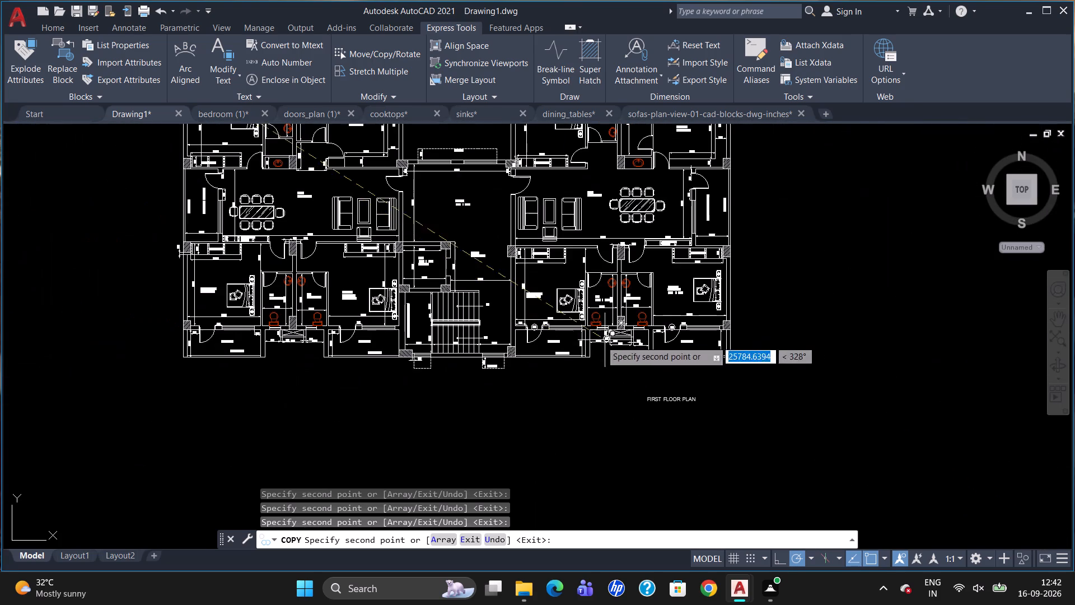
scroll(342, 322, up, 4)
click(367, 370)
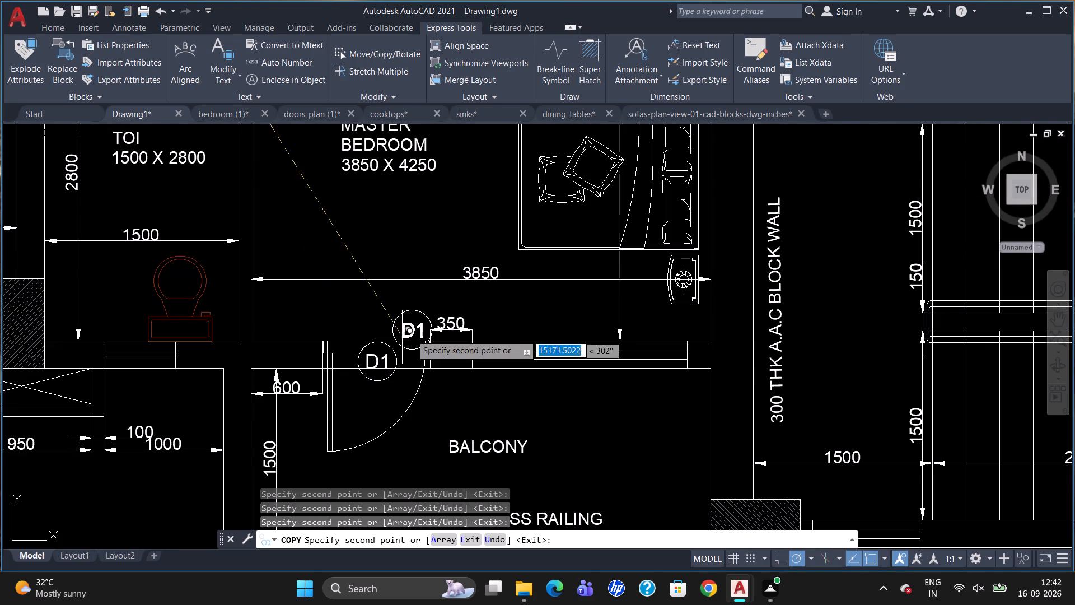
scroll(415, 339, down, 3)
scroll(179, 333, up, 3)
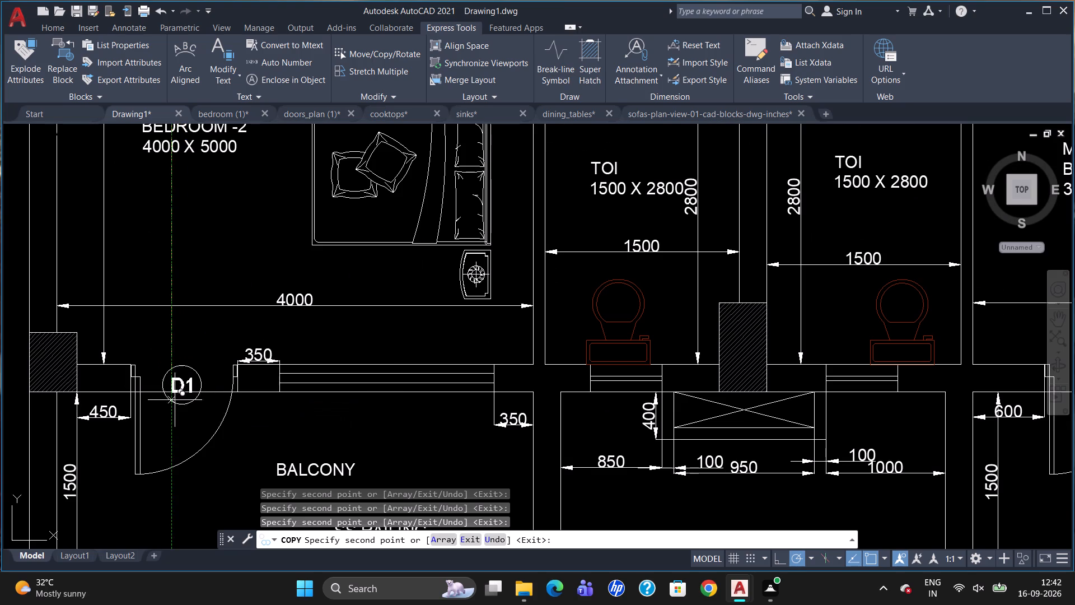
click(174, 398)
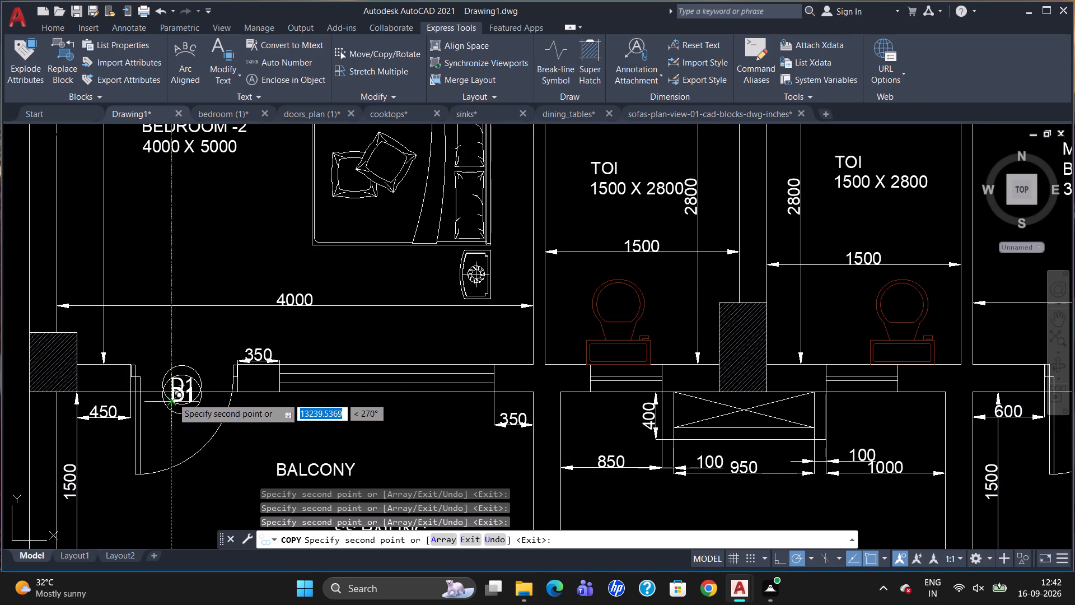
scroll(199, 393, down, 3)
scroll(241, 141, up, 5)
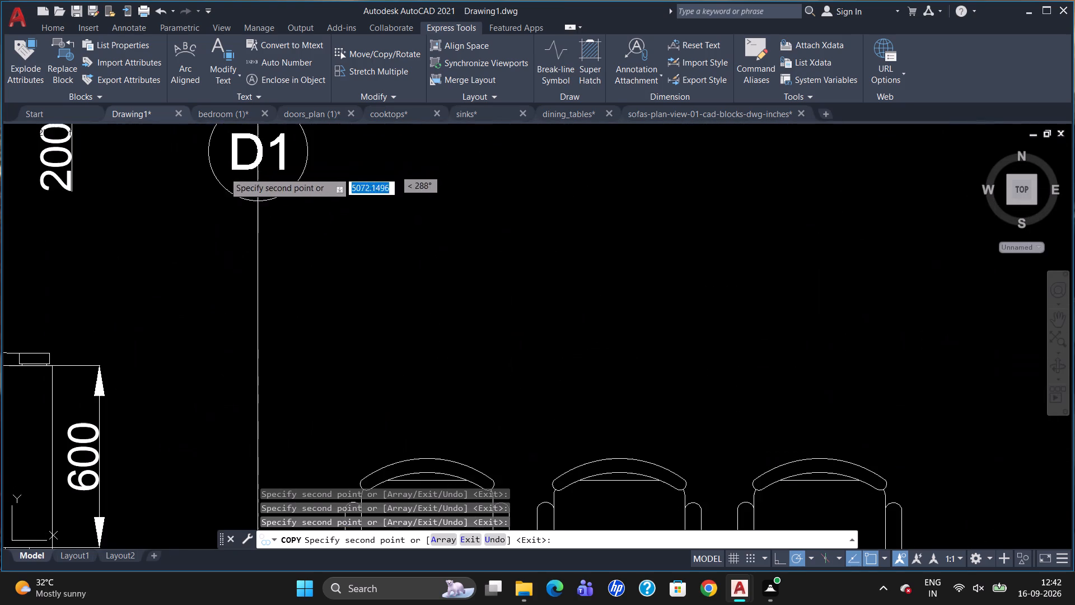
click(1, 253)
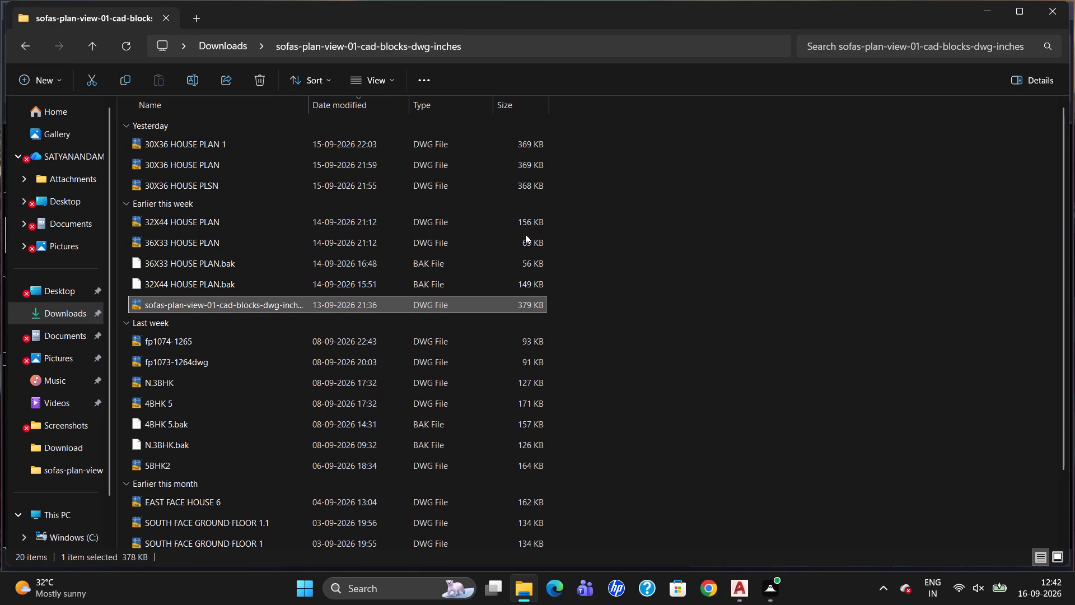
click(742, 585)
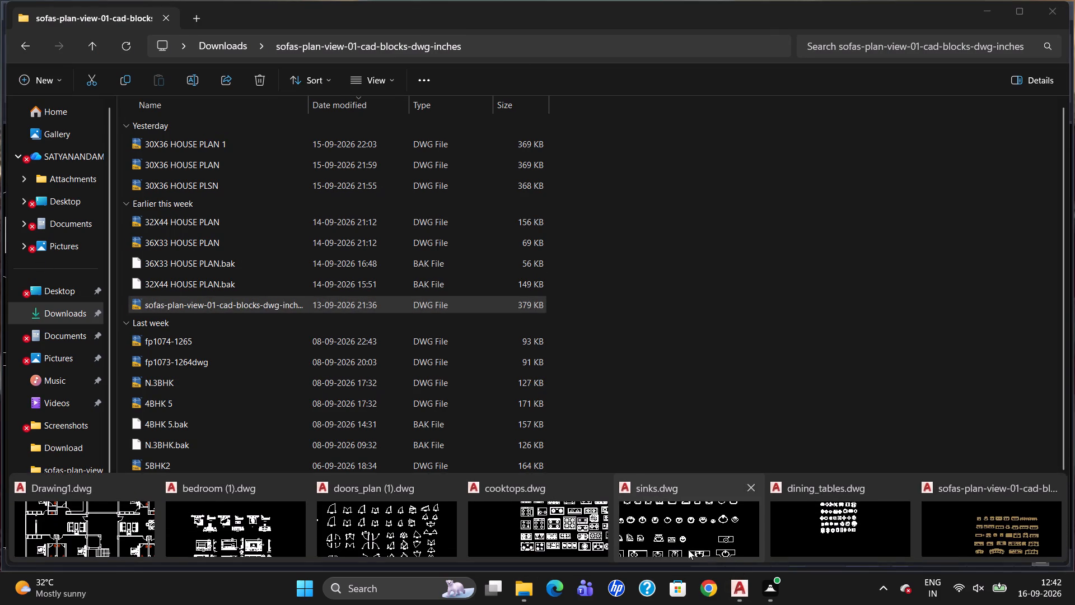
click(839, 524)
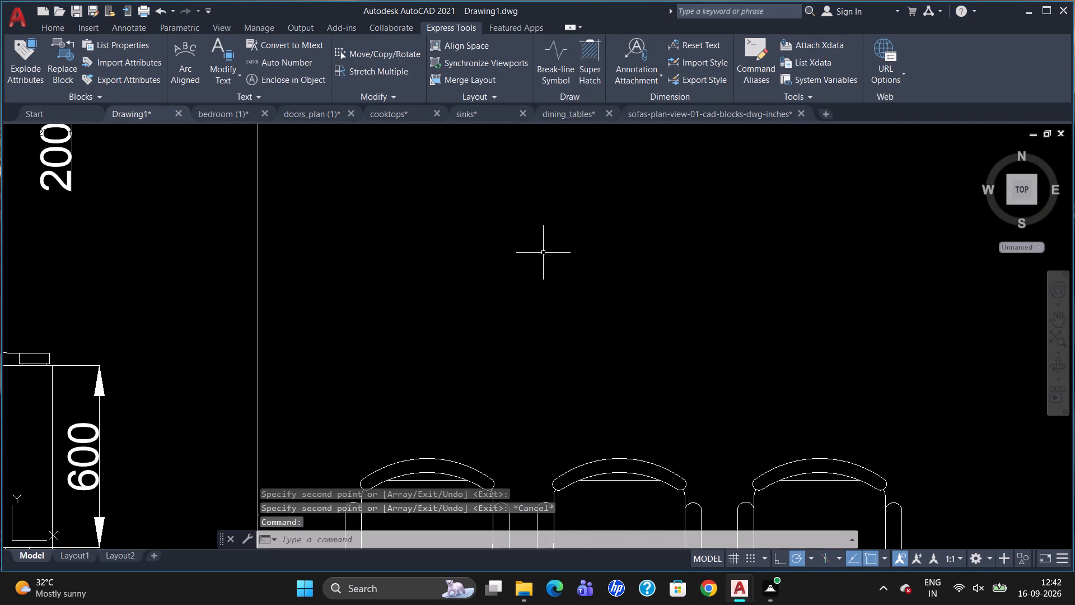
Copy the D1 tag from the left flat's Bedroom-3 balcony door to its hall balcony door and its Bedroom-3 entrance door.
scroll(599, 290, down, 3)
scroll(424, 312, down, 1)
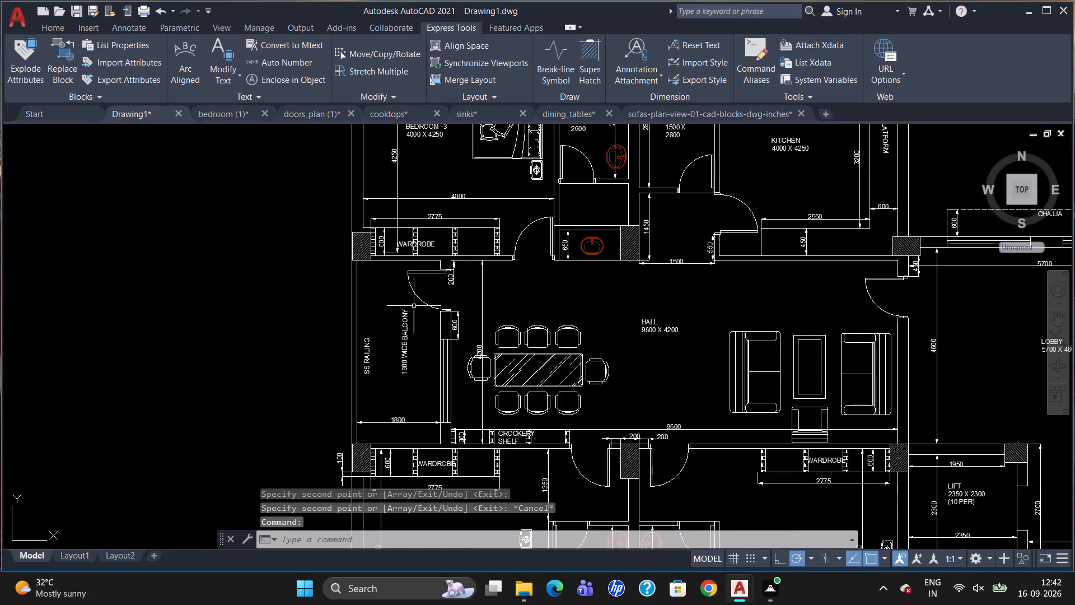
scroll(455, 323, down, 1)
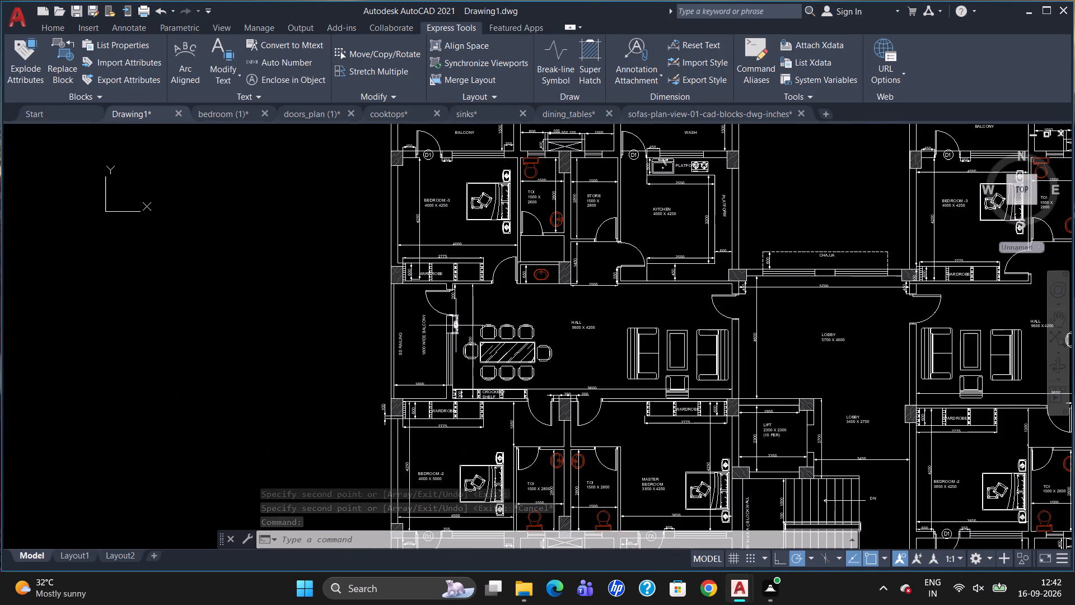
scroll(465, 328, up, 1)
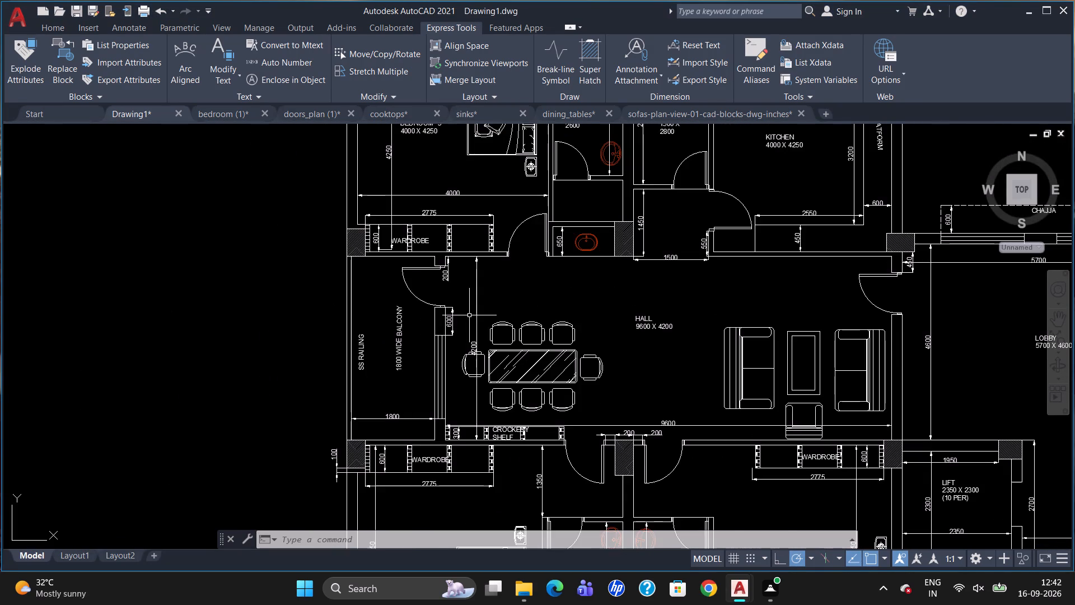
scroll(469, 316, down, 2)
click(446, 211)
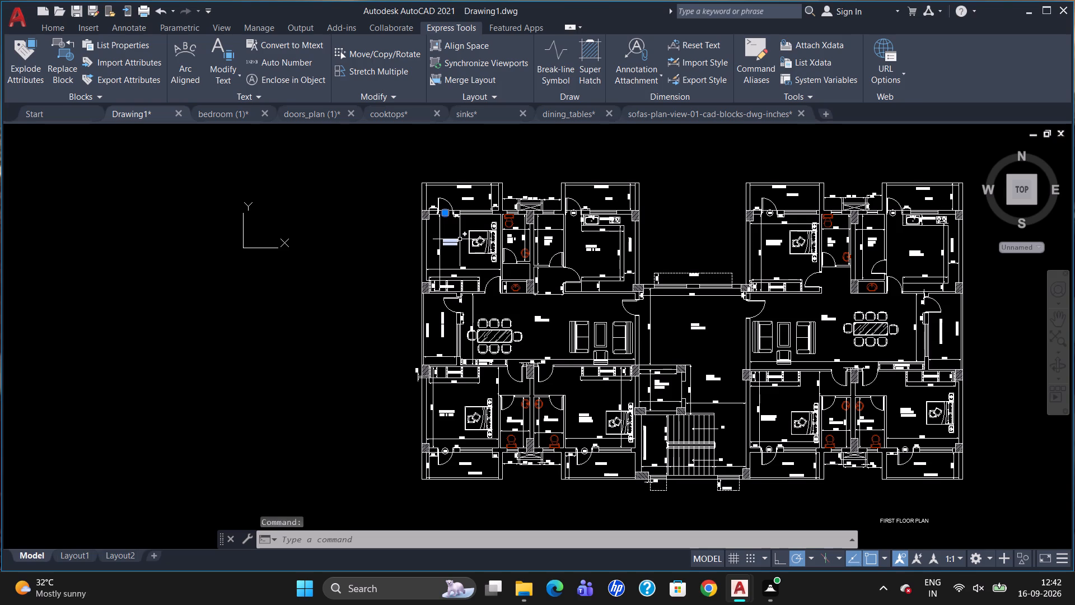
text(CO)
key(Return)
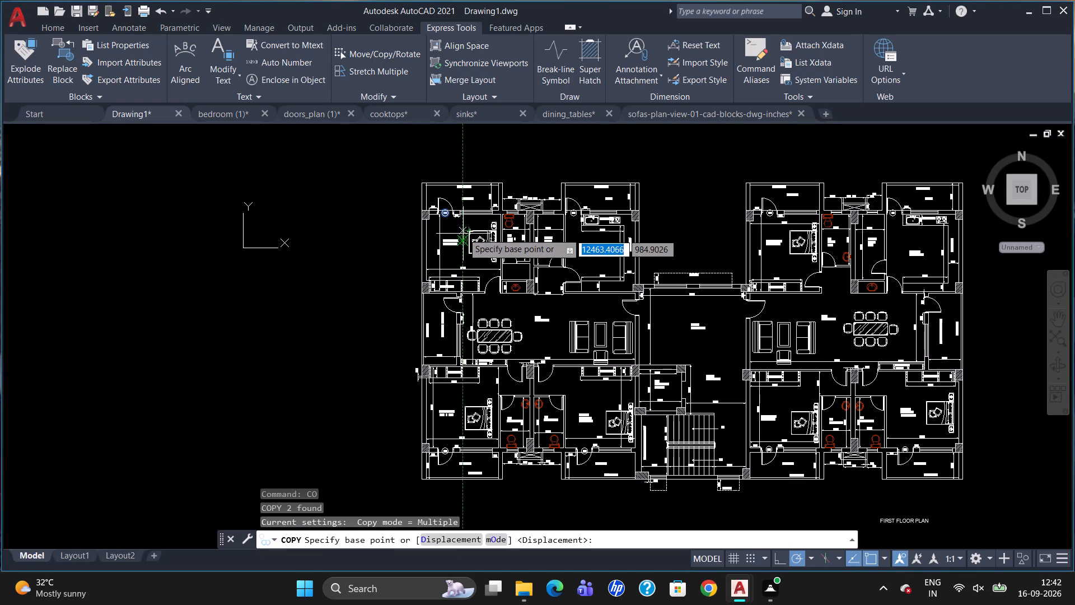
click(452, 212)
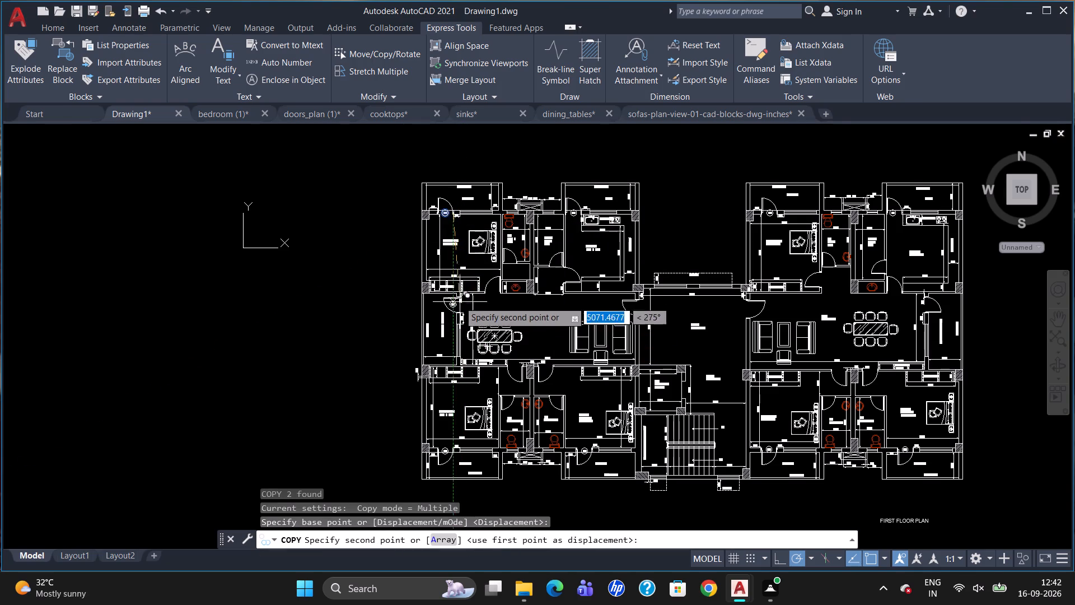
scroll(459, 301, up, 5)
click(502, 343)
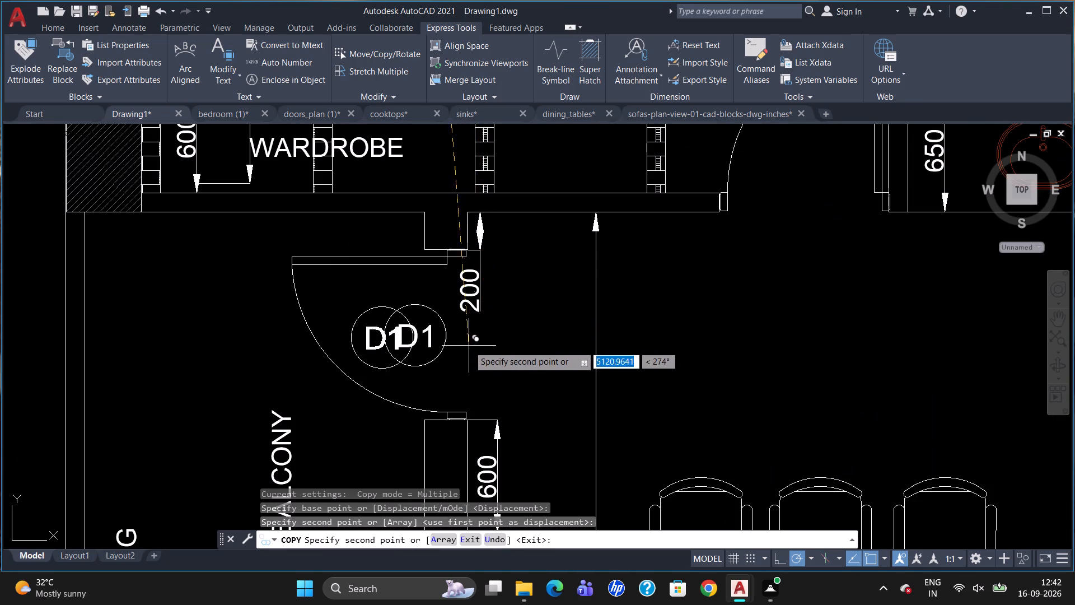
scroll(497, 307, down, 2)
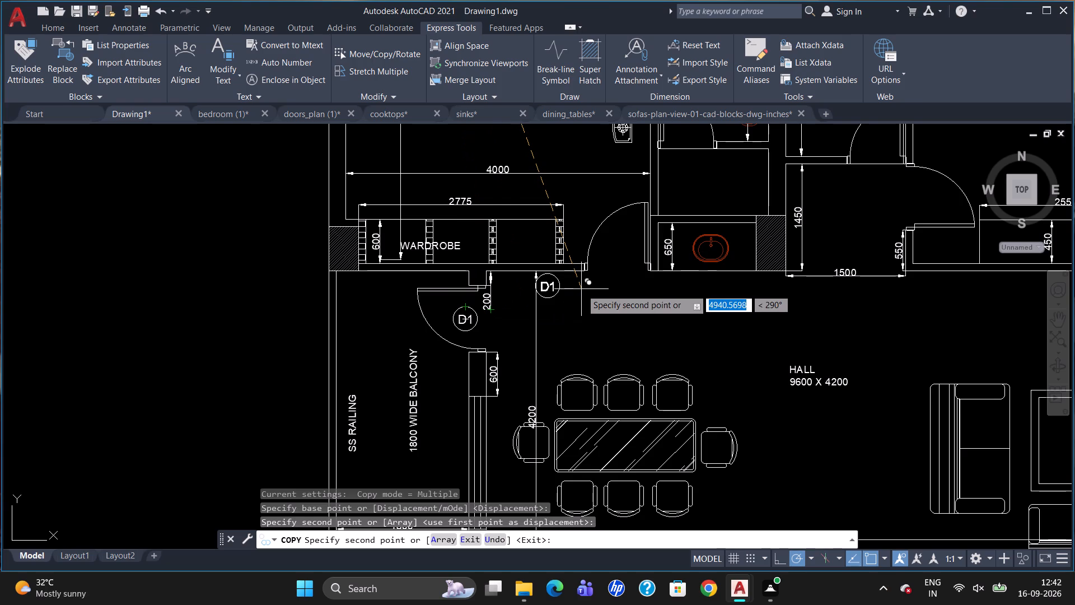
click(656, 262)
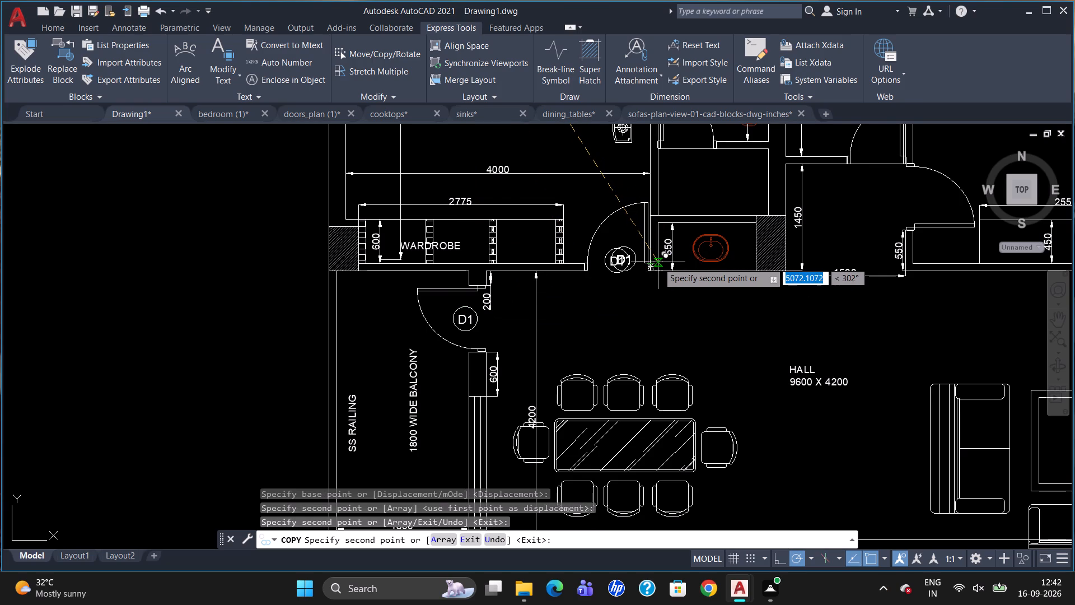
key(Return)
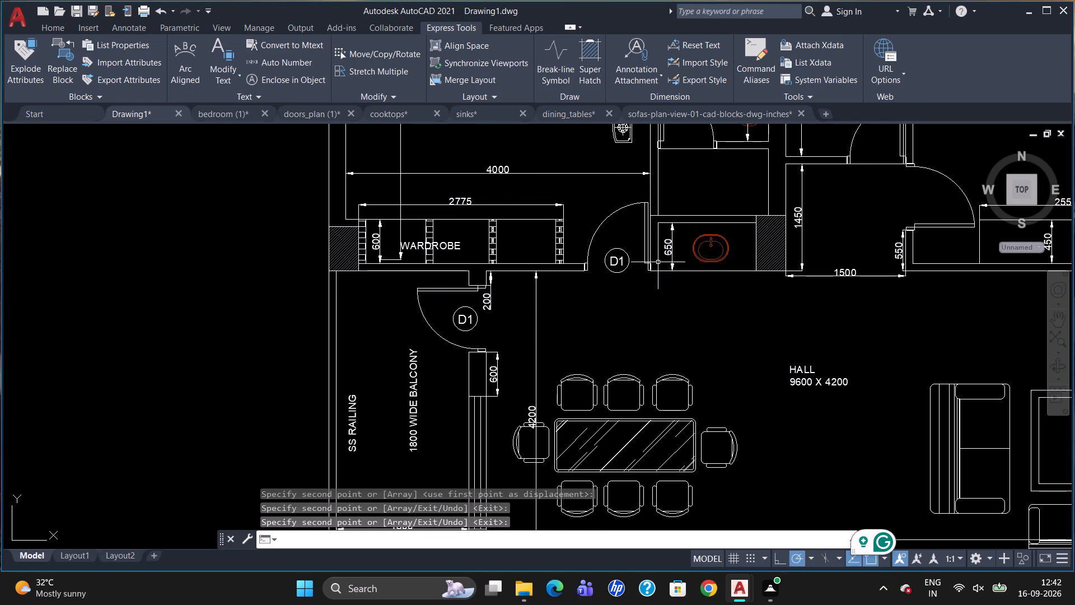
Copy the D1 tag from the left flat's Bedroom-3 entrance door to its kitchen door.
click(617, 259)
text(CO)
key(Return)
click(617, 259)
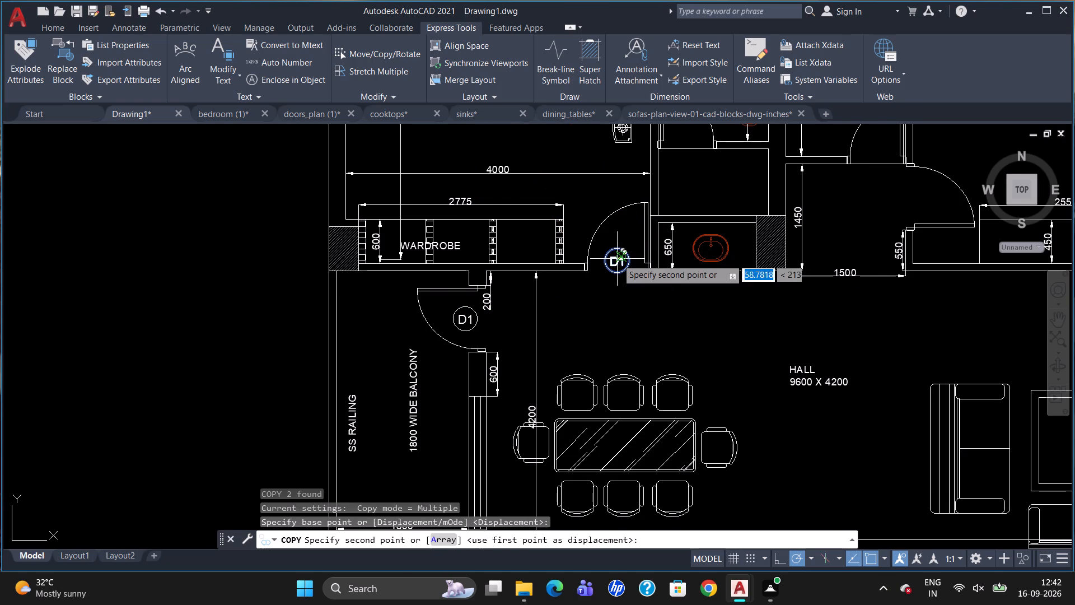
scroll(647, 287, down, 2)
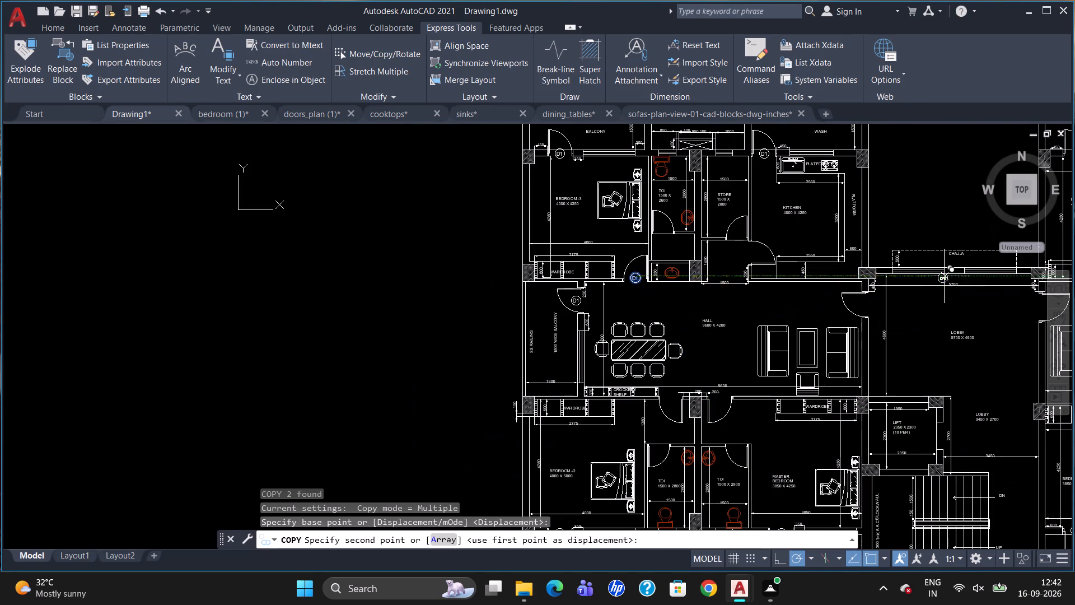
scroll(922, 275, up, 2)
scroll(651, 300, down, 2)
scroll(830, 302, up, 2)
scroll(649, 335, down, 2)
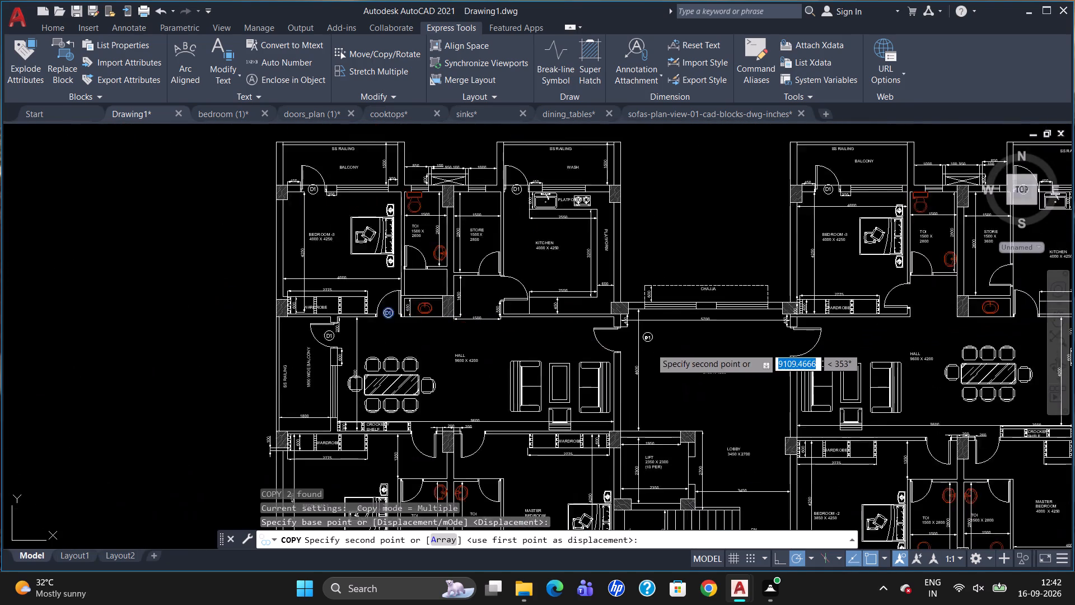
scroll(651, 348, down, 1)
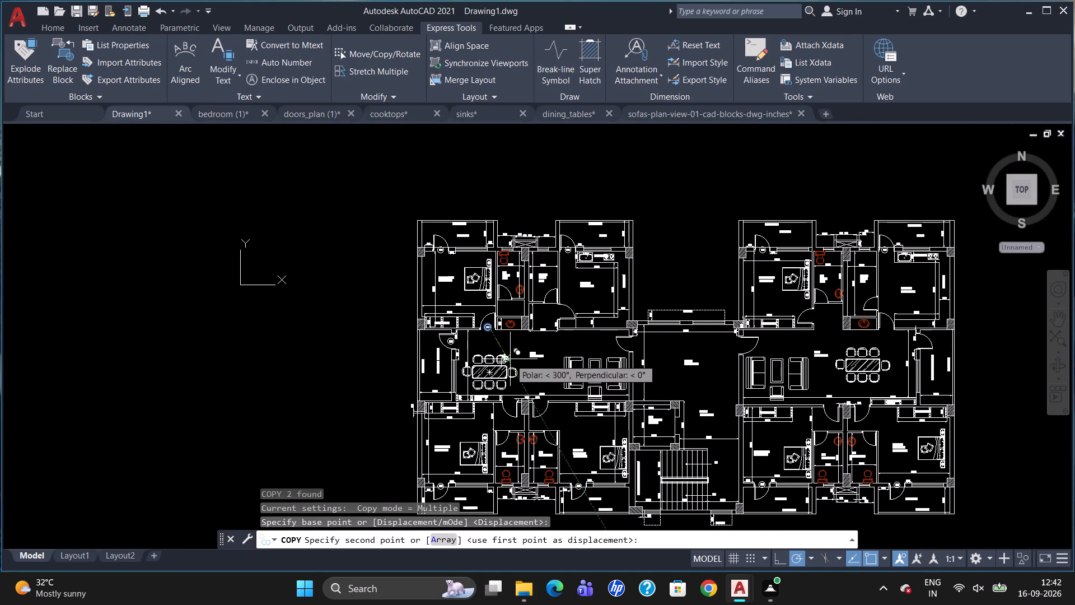
scroll(555, 307, up, 3)
click(586, 317)
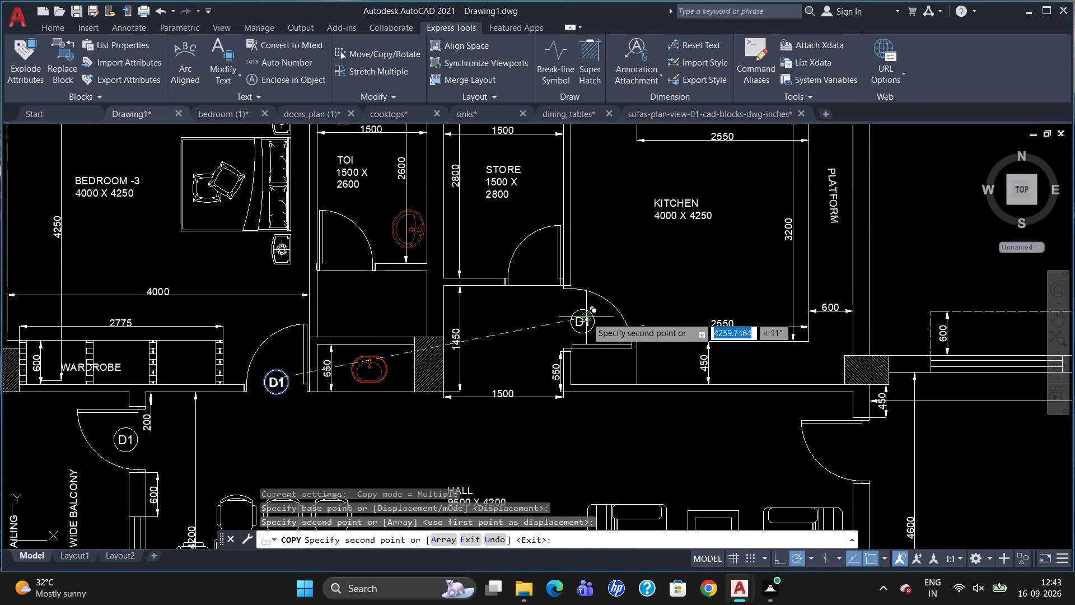
Copy the D1 tag to the right flat's Bedroom-3 entrance door, kitchen door and 1880 wide balcony door.
scroll(486, 292, down, 2)
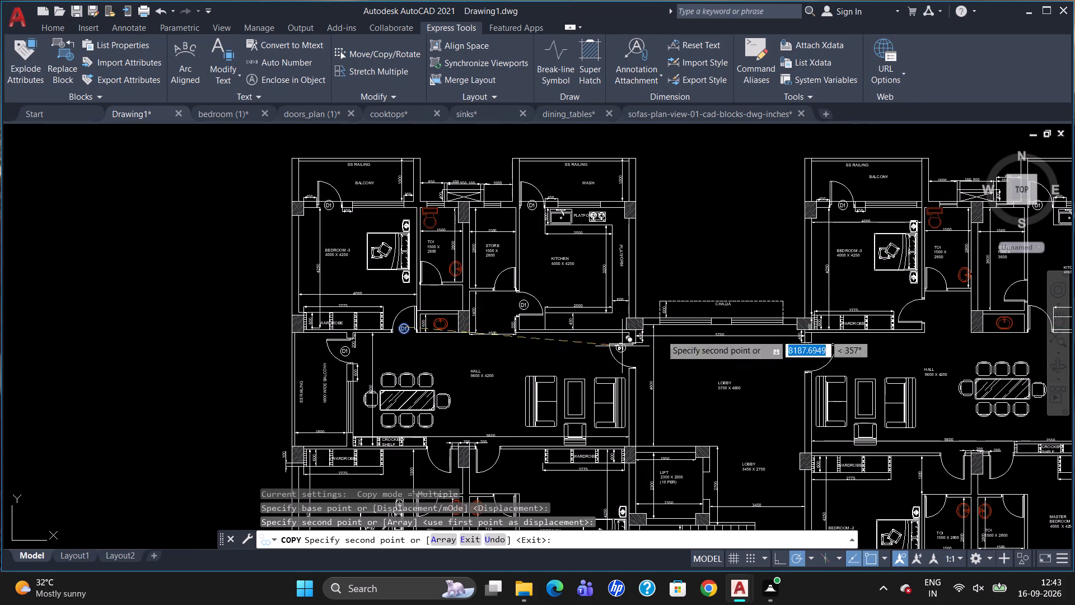
scroll(667, 318, down, 2)
scroll(765, 311, up, 4)
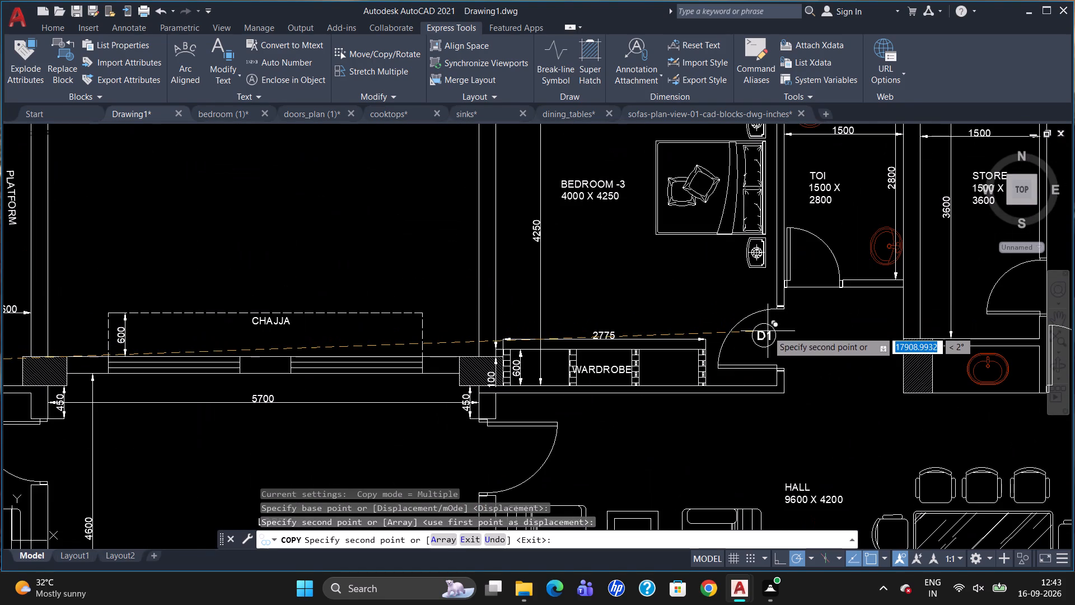
click(768, 331)
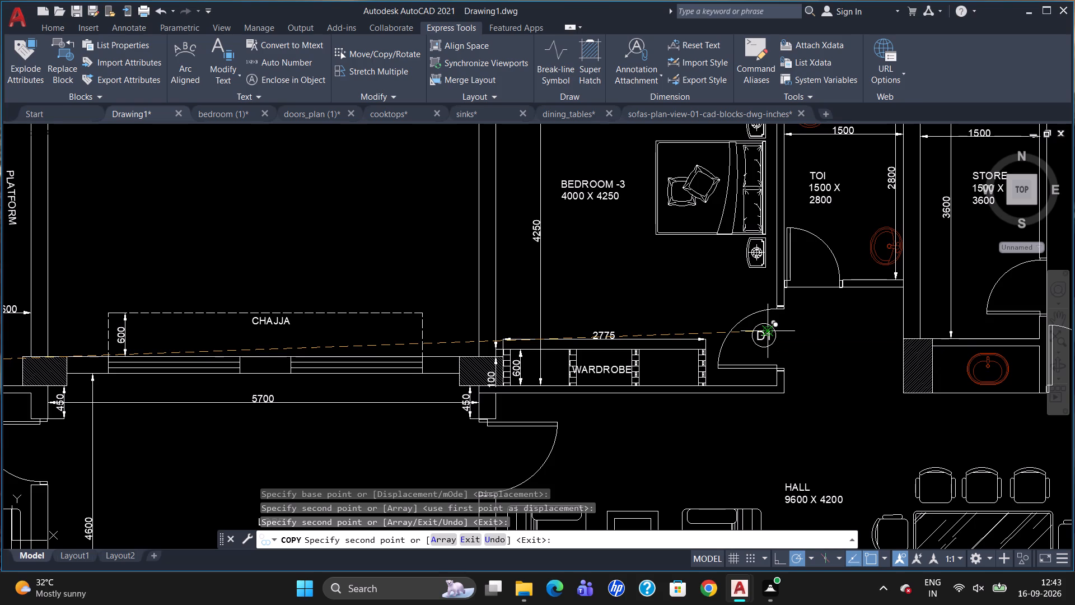
scroll(691, 336, down, 2)
scroll(832, 359, up, 3)
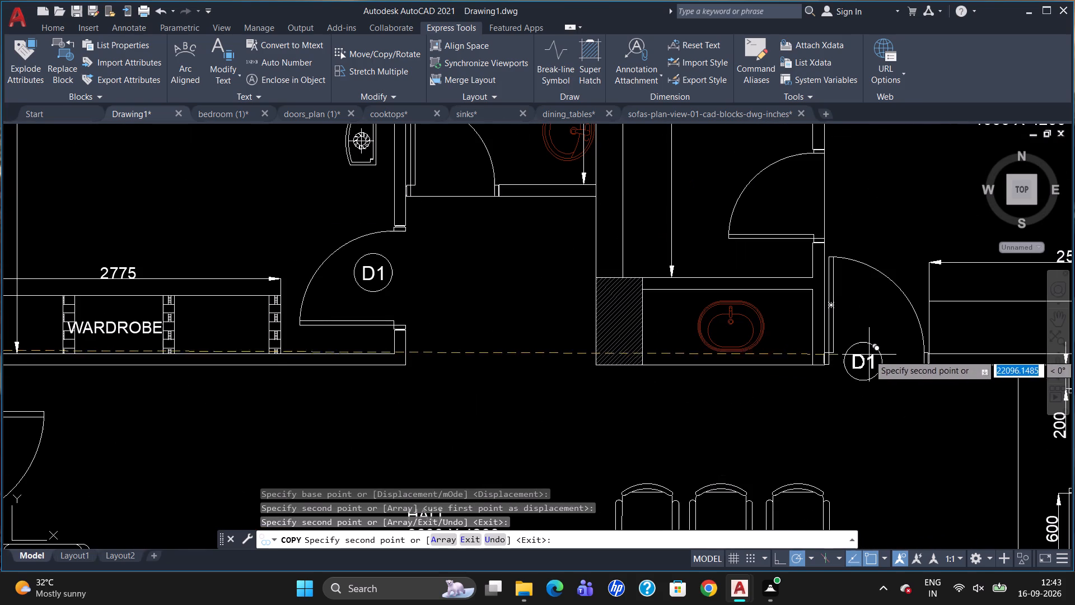
click(875, 347)
scroll(714, 276, down, 3)
scroll(798, 322, up, 3)
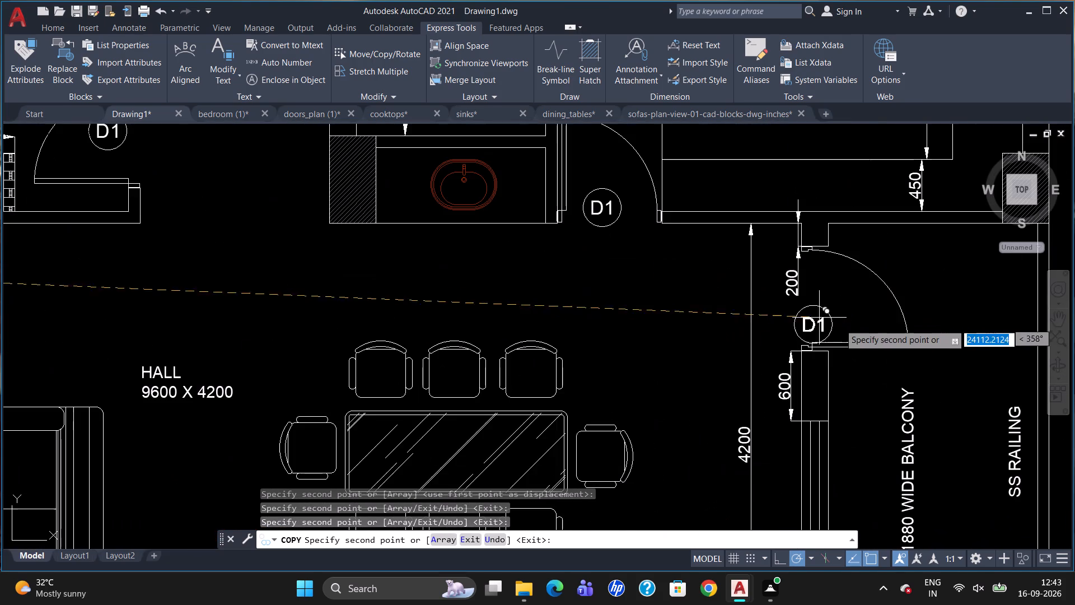
click(833, 292)
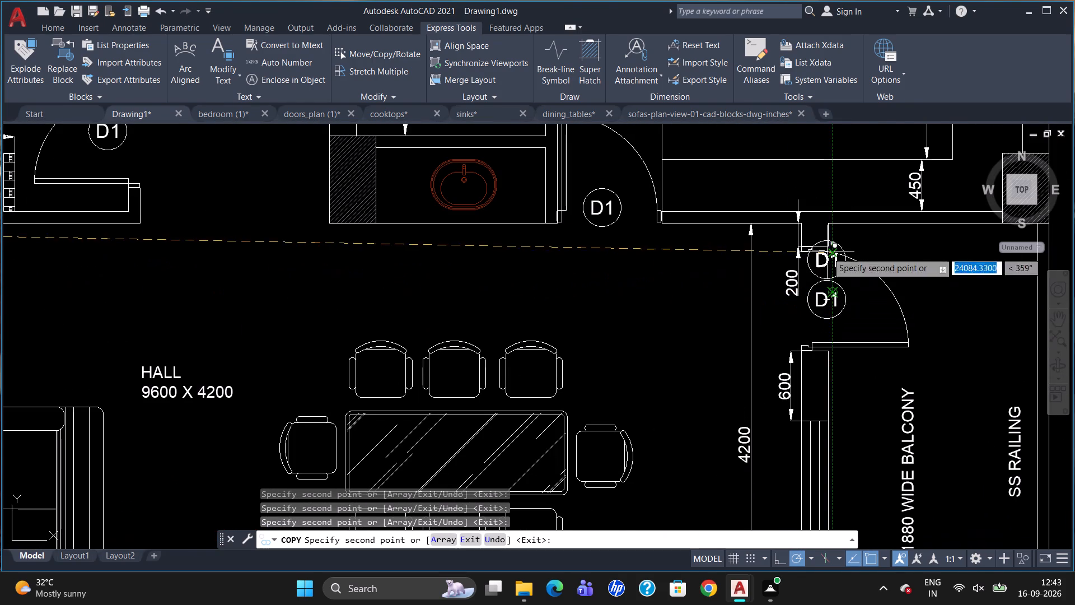
Copy the D1 tag to the hall-side entrance doors of the right flat's master bedroom and Bedroom-2.
scroll(827, 254, down, 2)
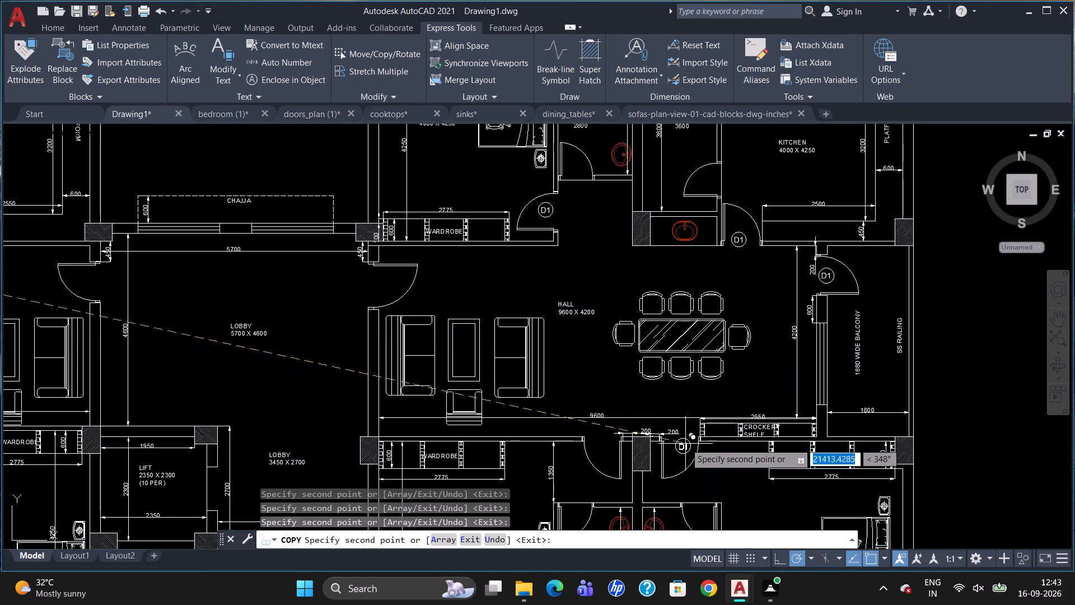
scroll(684, 443, up, 3)
click(679, 441)
scroll(714, 424, down, 2)
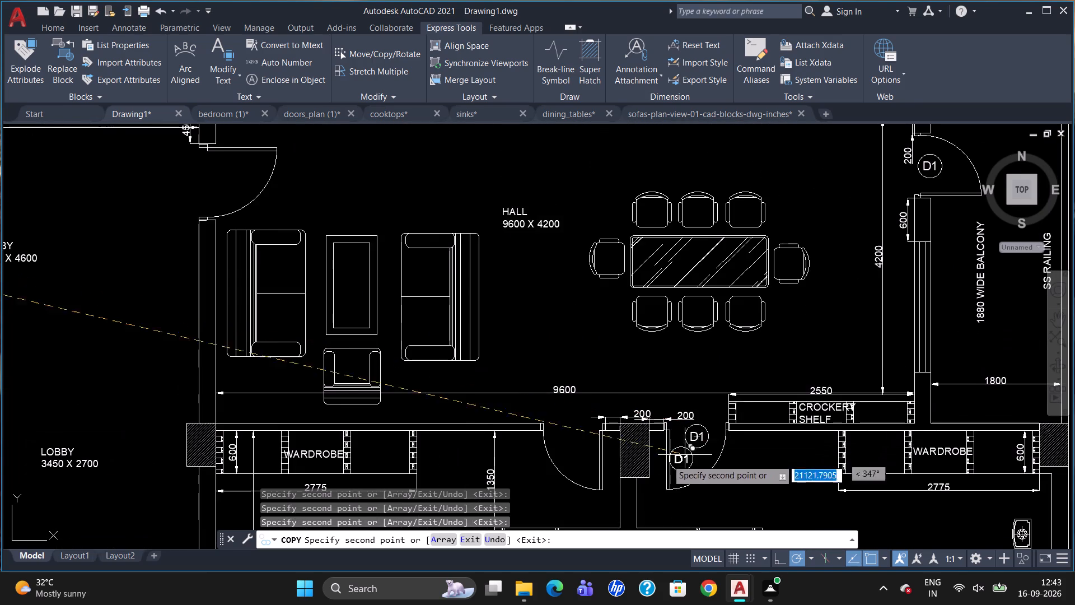
scroll(578, 446, up, 2)
click(574, 426)
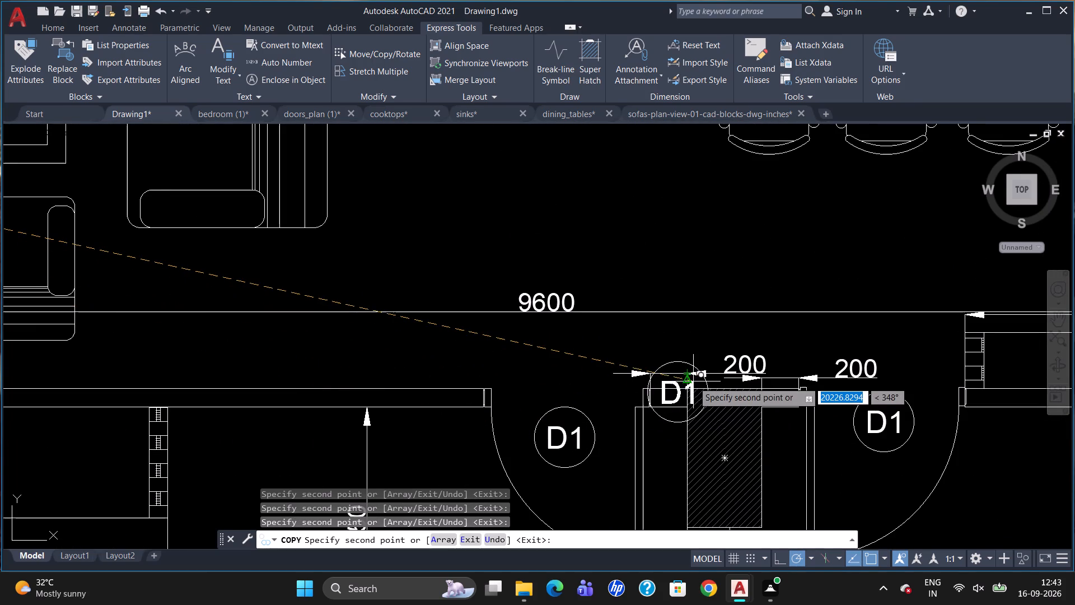
Copy the D1 tag to the hall-side entrance doors of the left flat's Bedroom-2 and master bedroom, and finish copying.
scroll(802, 323, down, 2)
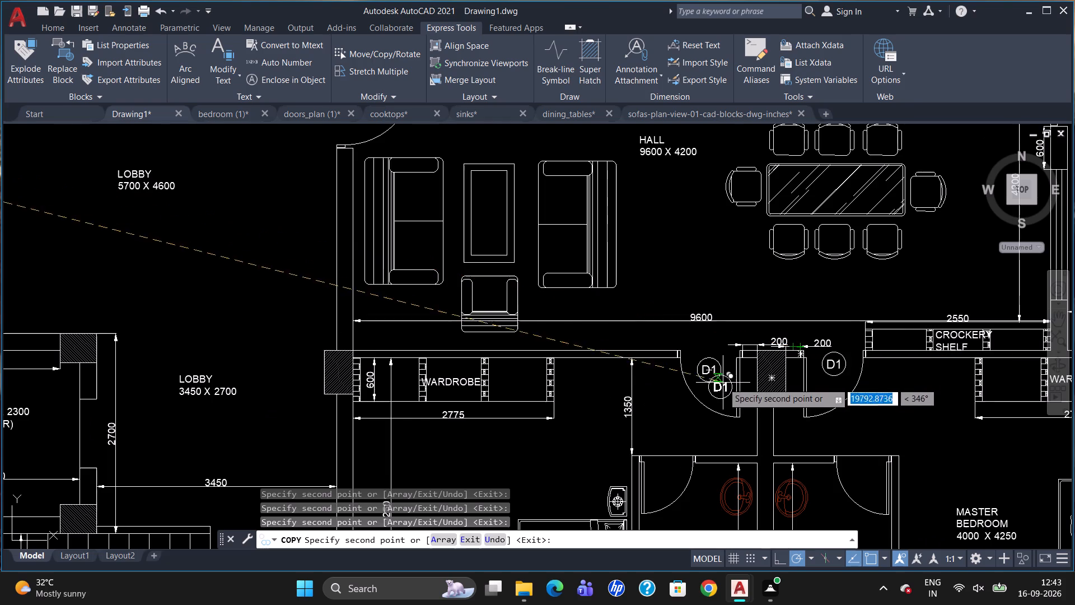
scroll(731, 376, down, 3)
scroll(396, 350, up, 4)
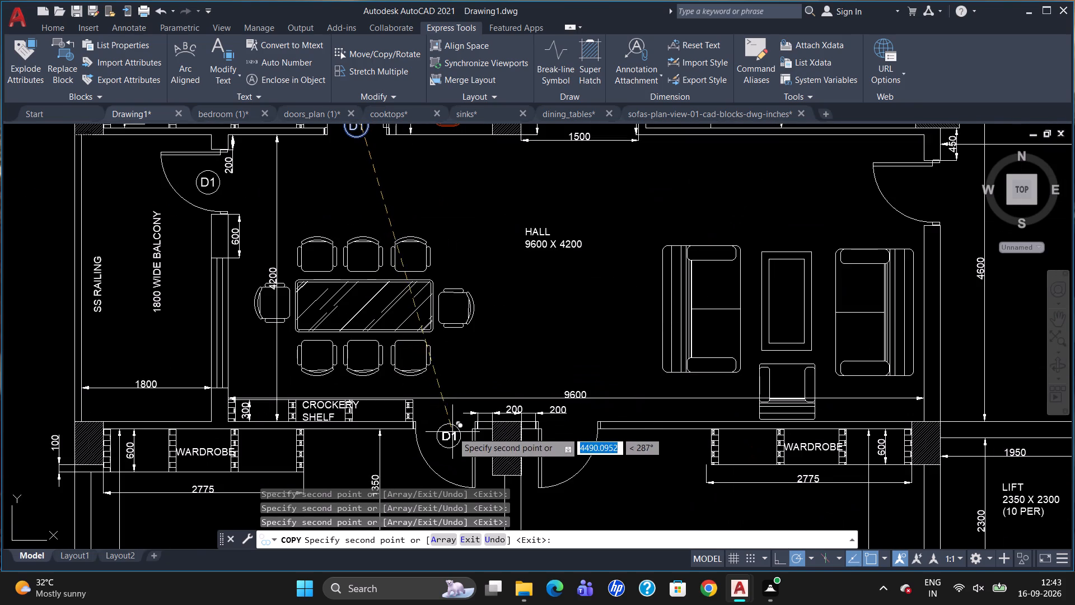
click(444, 425)
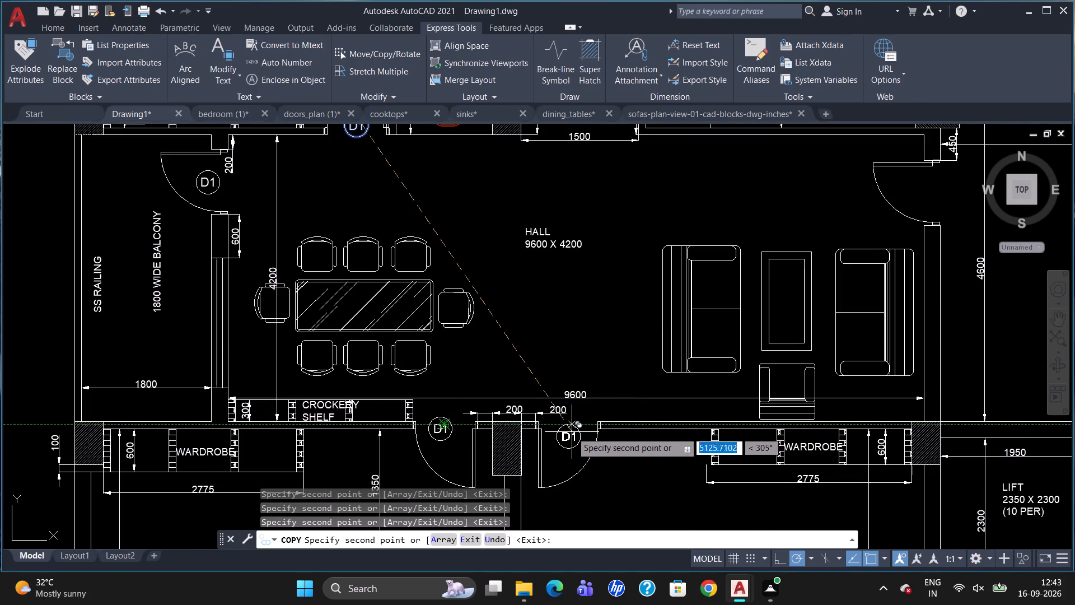
click(572, 432)
key(Escape)
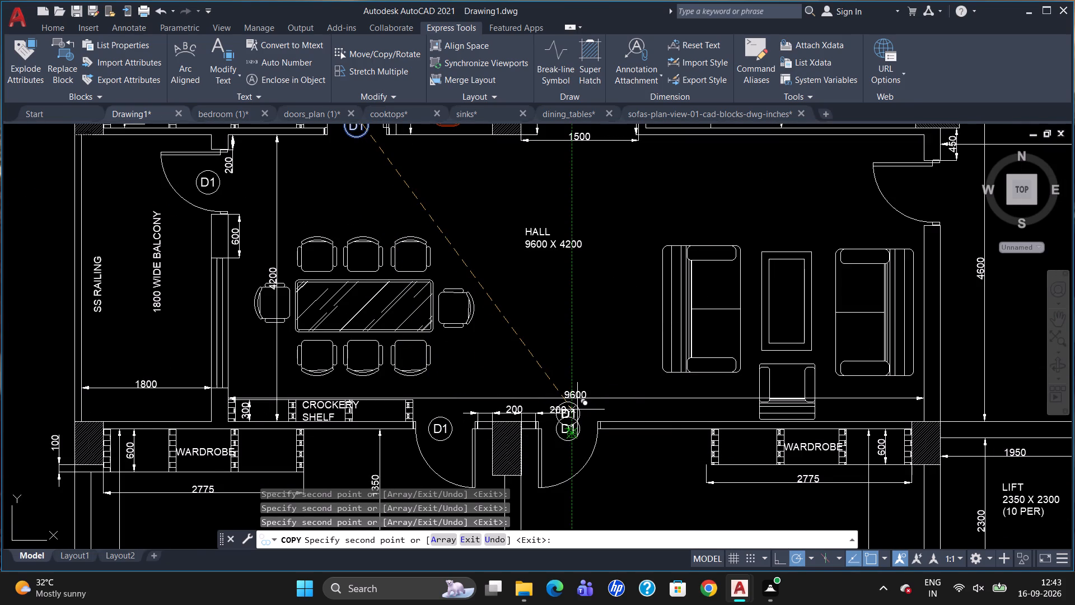
Add the multiline text D2 at height 120 beside the toilet door of the left flat's Bedroom-2.
scroll(559, 186, down, 2)
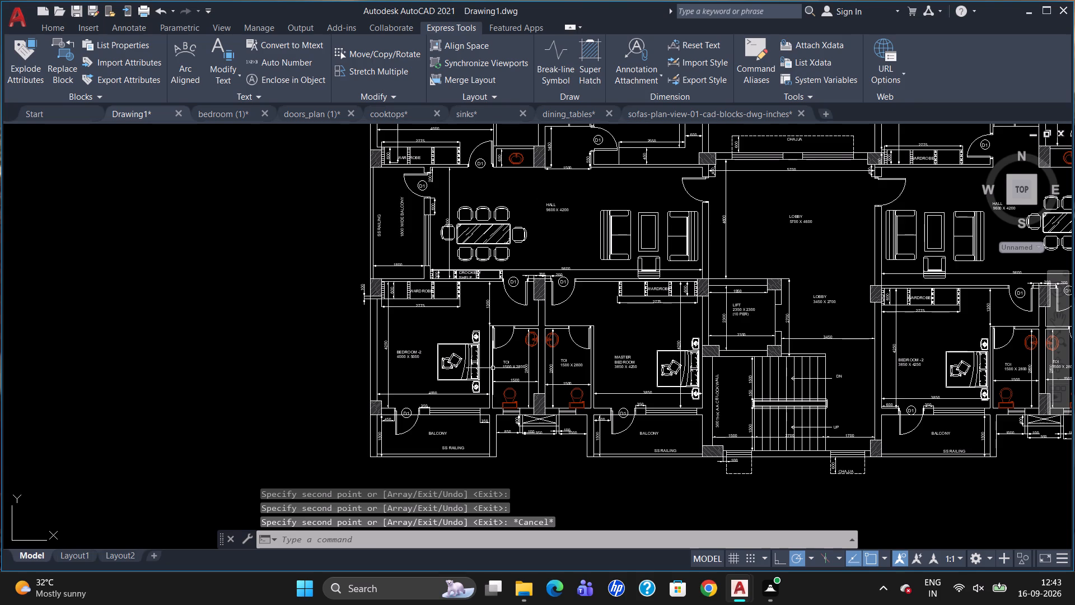
scroll(462, 413, up, 1)
scroll(519, 283, up, 1)
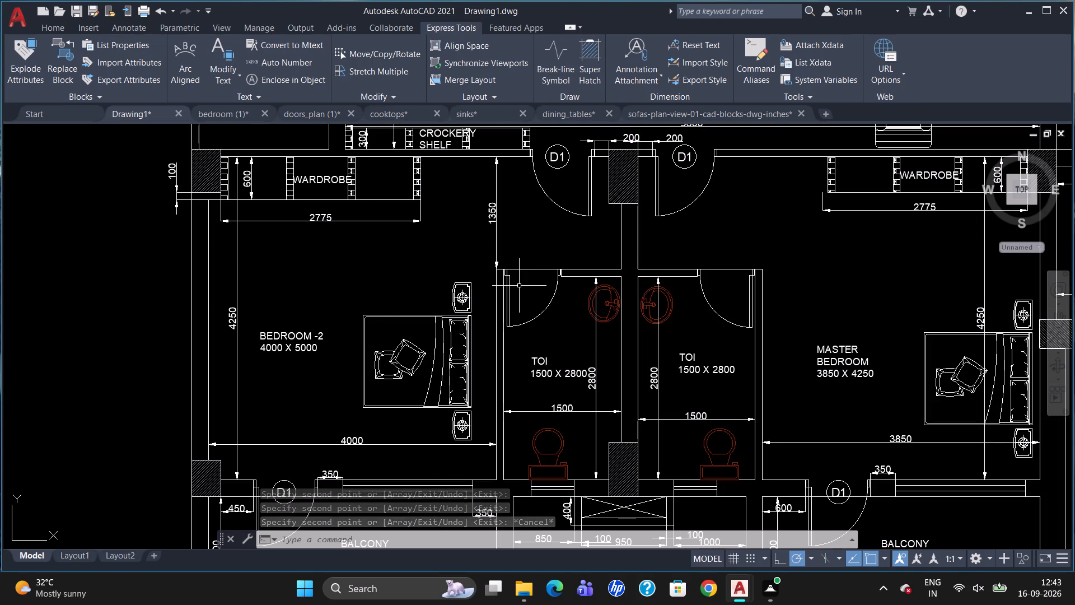
key(t)
key(Return)
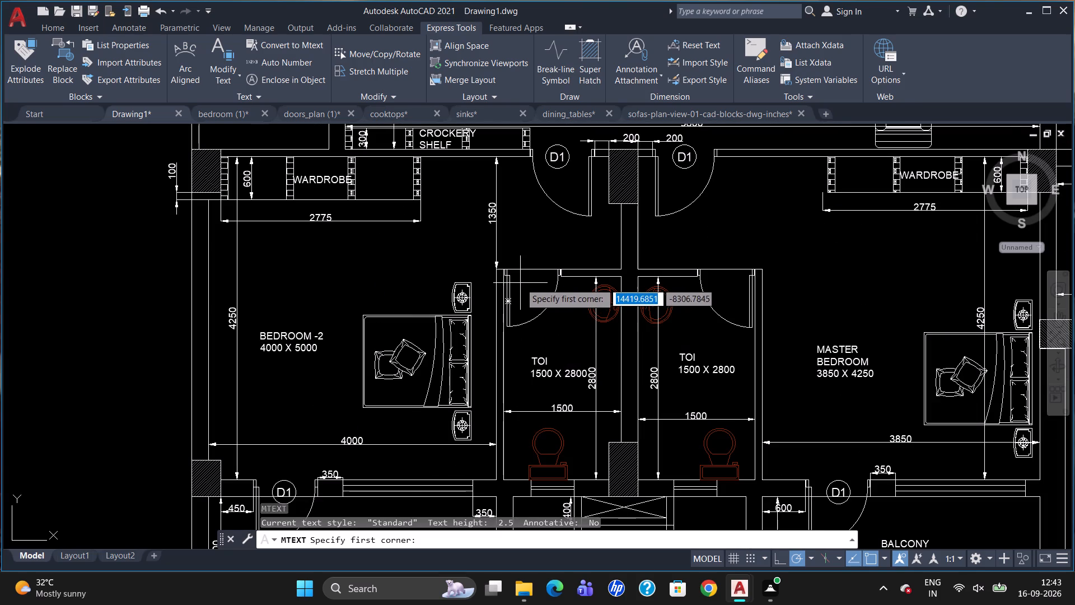
scroll(522, 282, up, 2)
drag(525, 267, 527, 272)
click(549, 293)
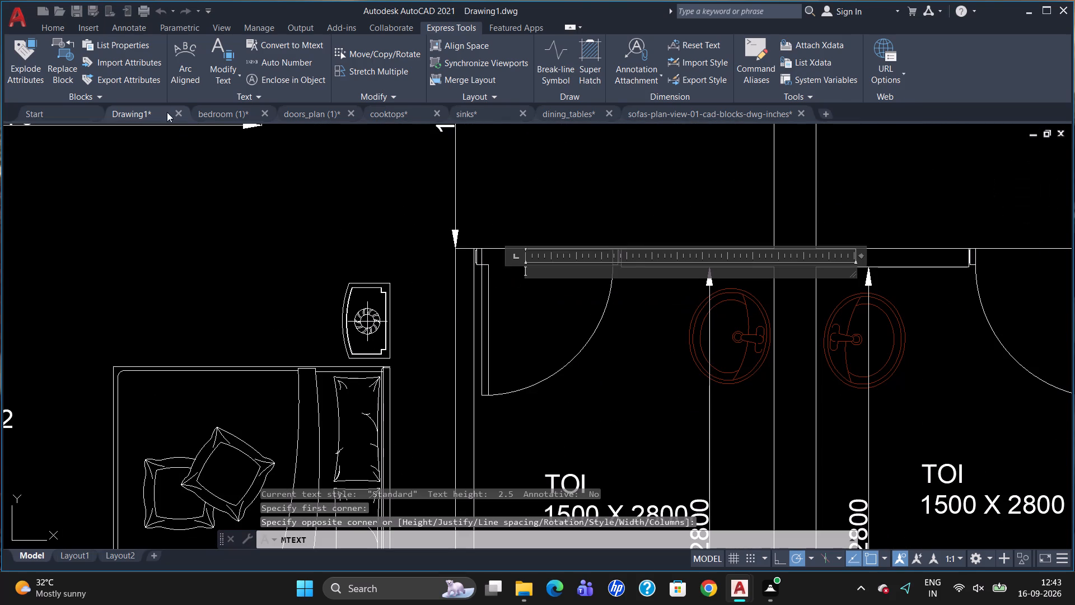
click(171, 62)
key(BackSpace)
text(120)
key(Return)
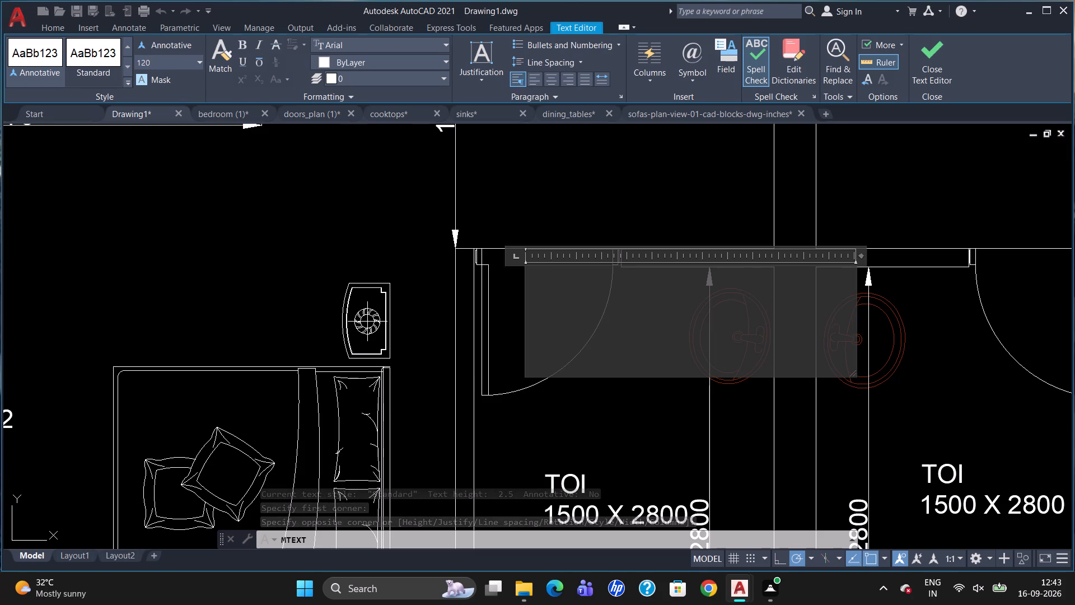
scroll(155, 74, down, 3)
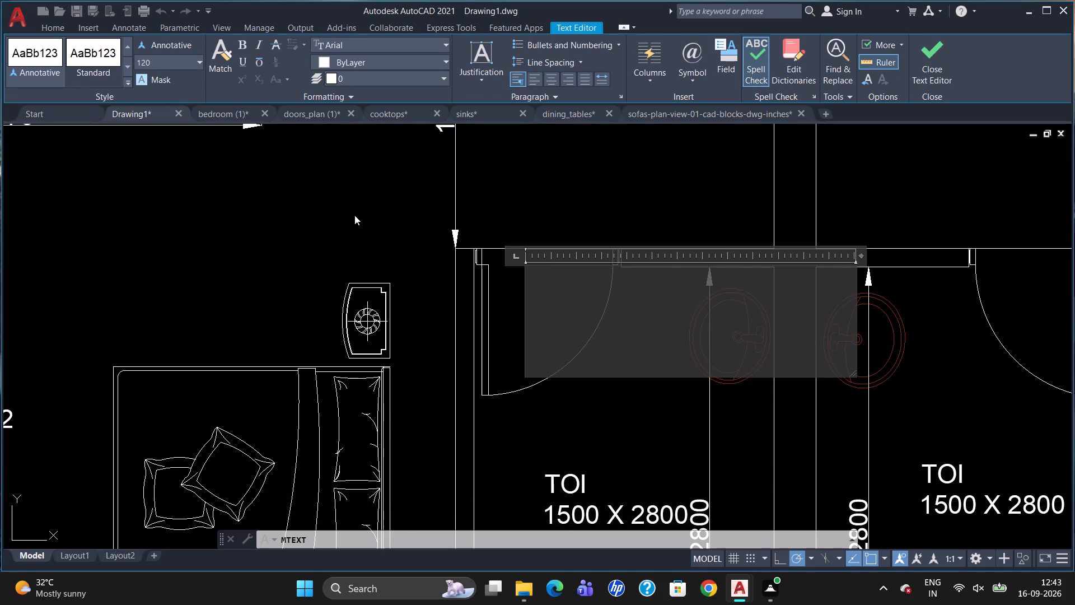
text(120)
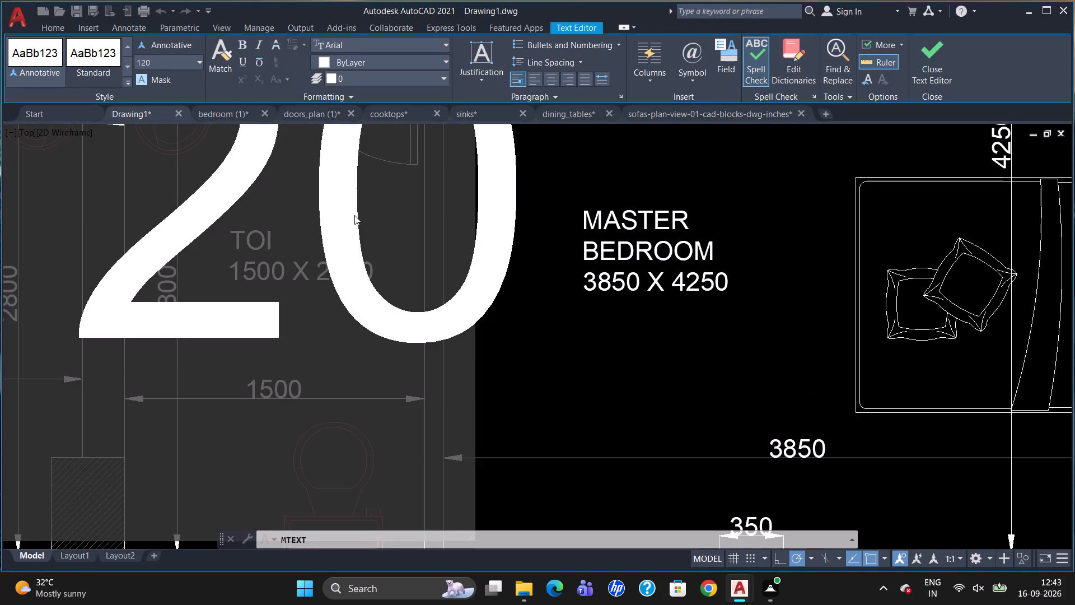
key(BackSpace)
key(BackSpace)
key(BackSpace)
text(D2)
click(545, 337)
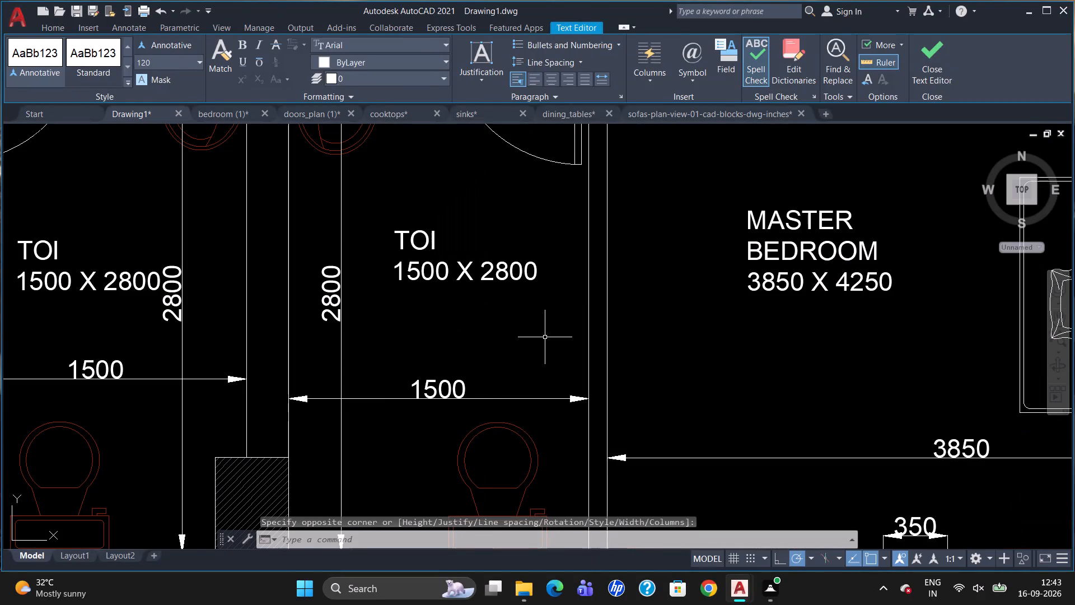
Enclose the D2 text in a constant-size circle with a distance offset factor of 0.35.
scroll(628, 339, down, 4)
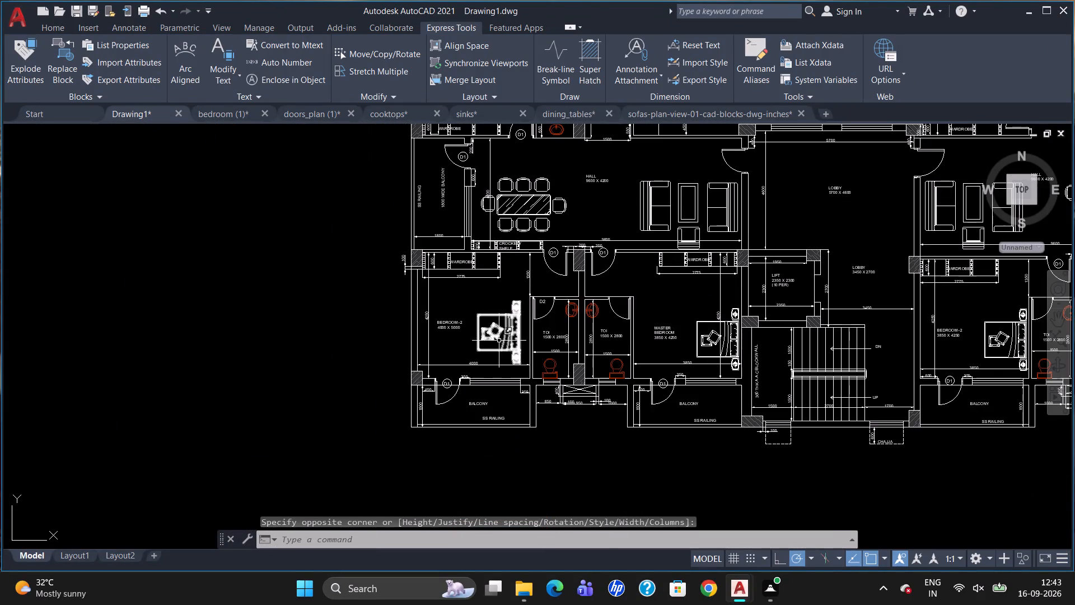
scroll(502, 340, up, 2)
scroll(617, 143, up, 3)
scroll(644, 294, down, 2)
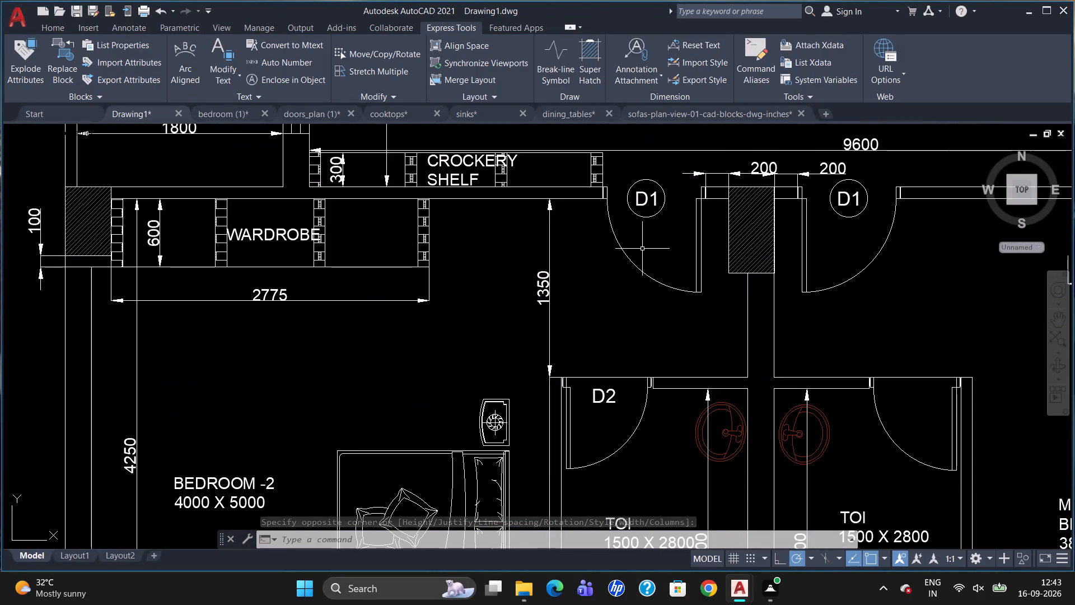
scroll(665, 195, up, 3)
scroll(666, 210, down, 4)
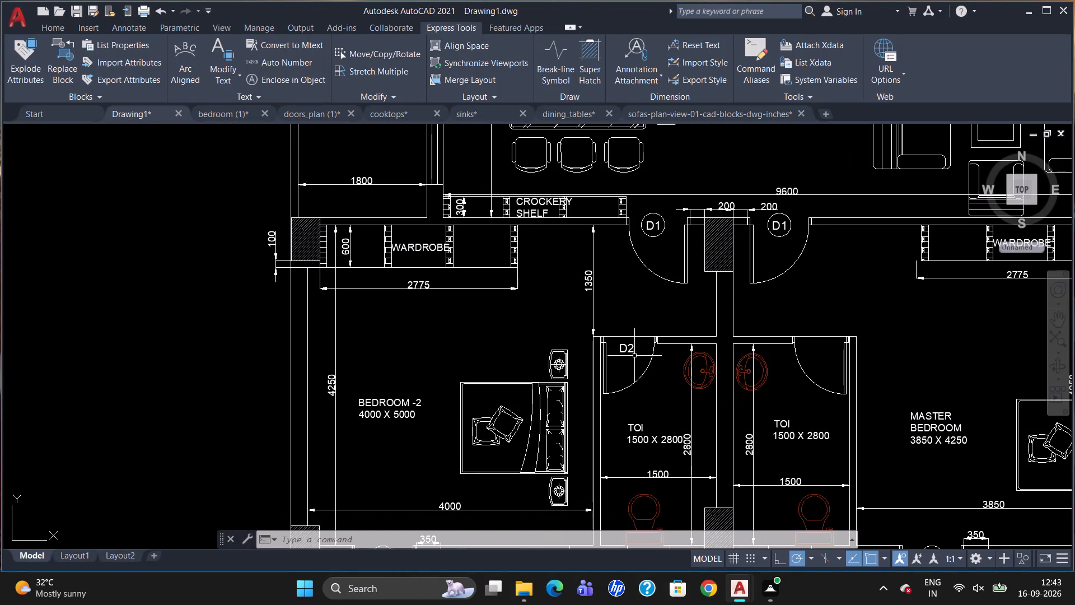
click(631, 351)
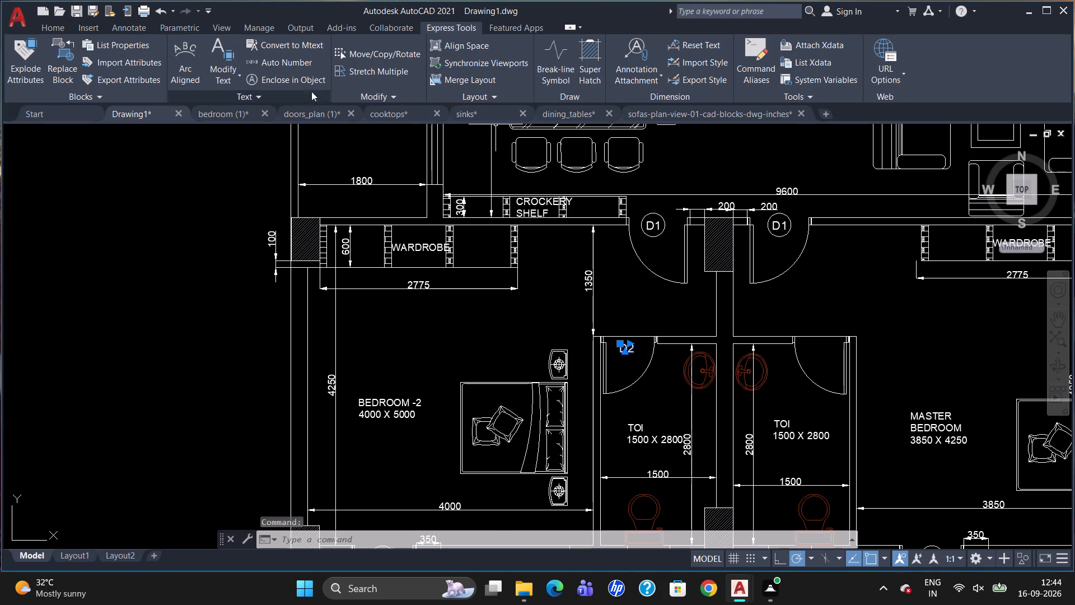
click(307, 80)
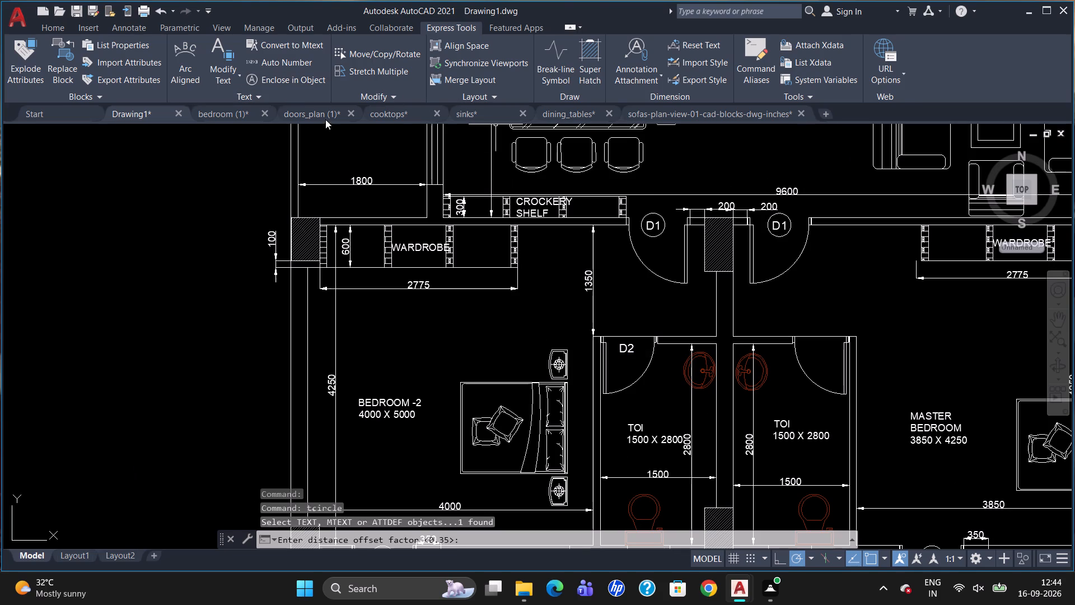
click(293, 81)
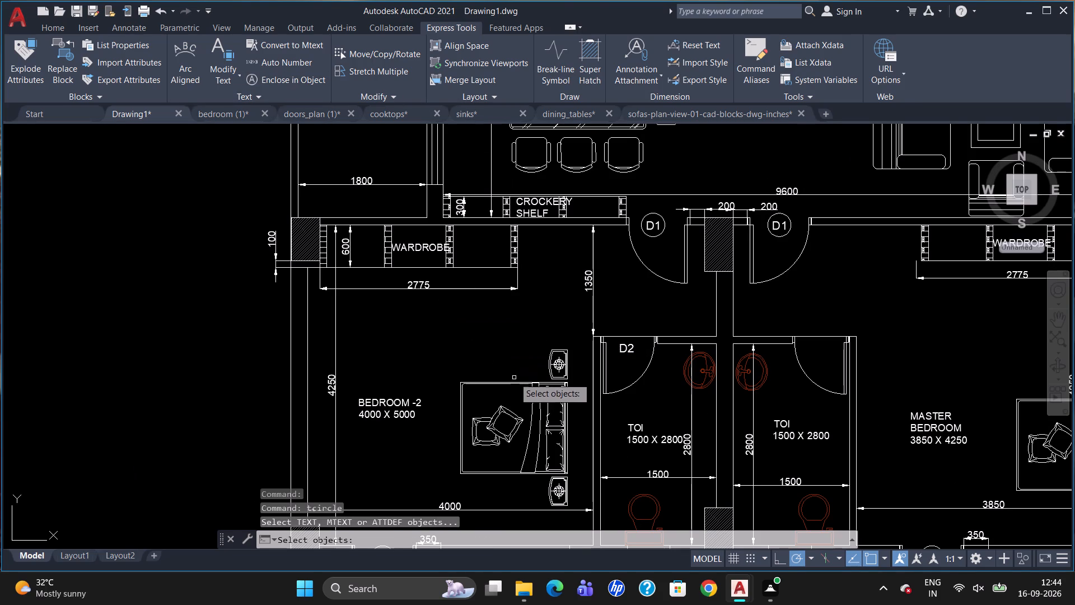
click(627, 347)
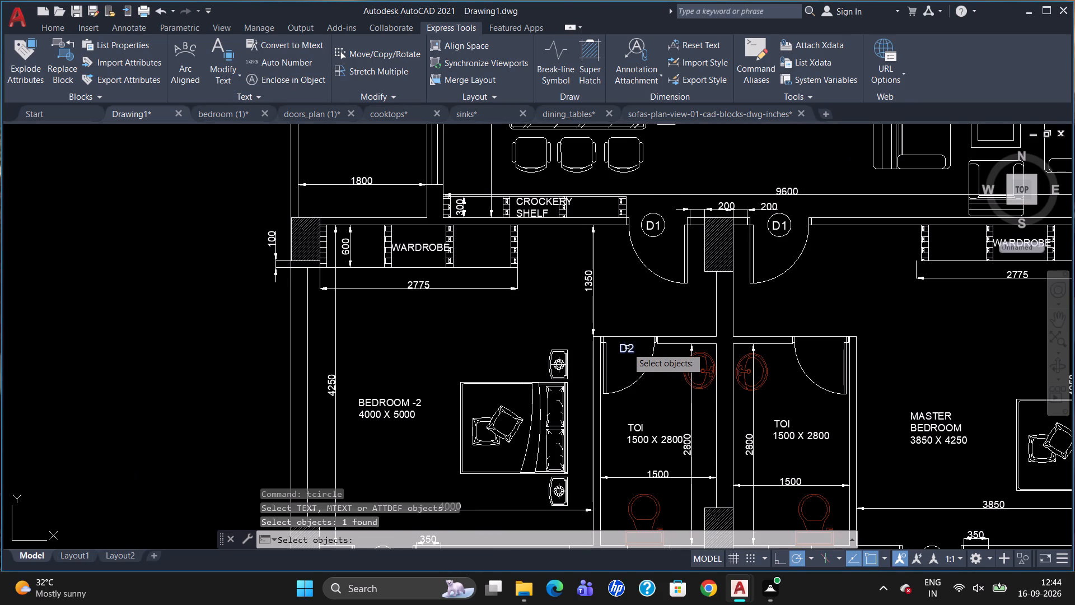
key(Return)
key(Return)
key(Return)
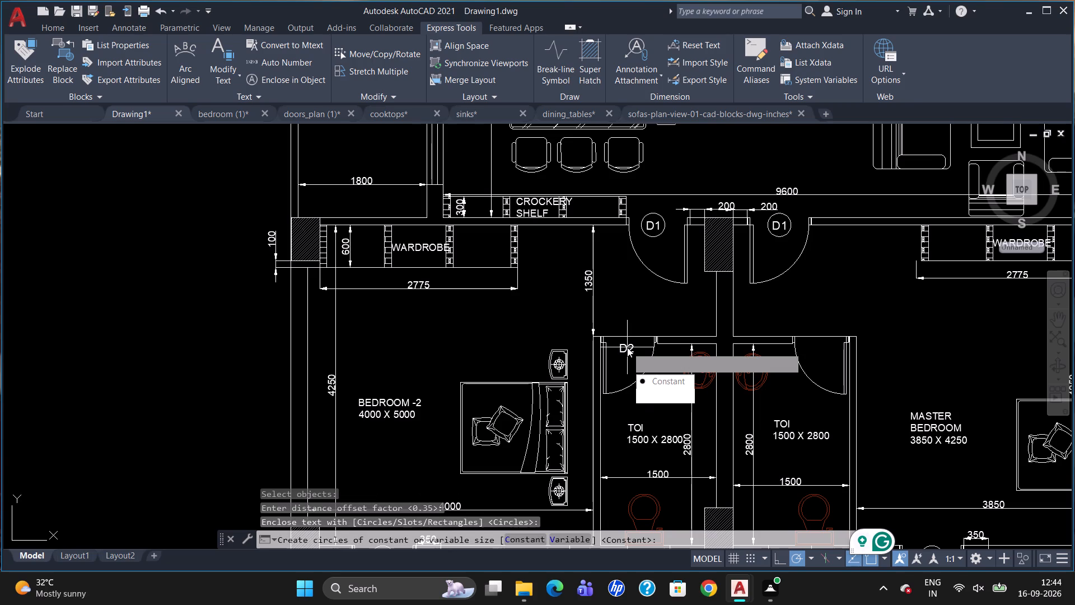
drag(639, 376, 627, 347)
Group the D2 text with its enclosing circle.
click(627, 348)
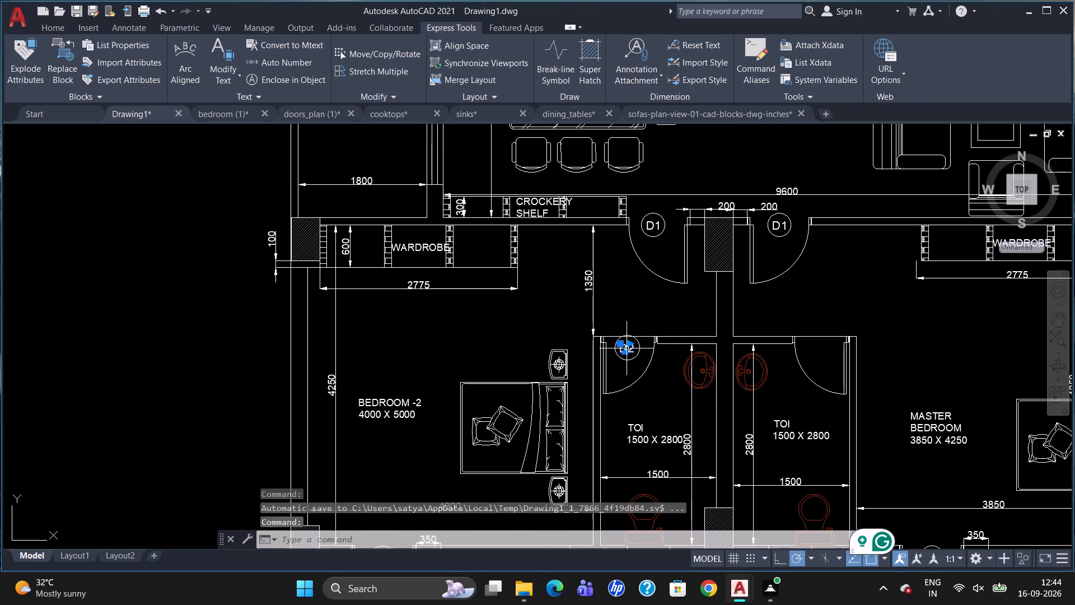
click(638, 341)
key(g)
key(Return)
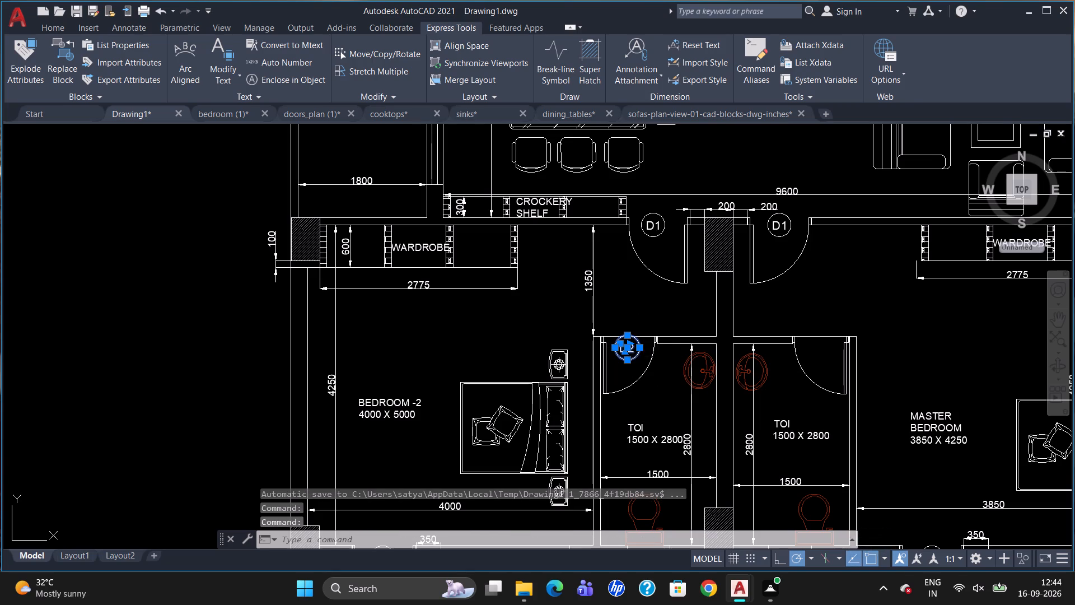
Copy the grouped D2 tag from the left flat's Bedroom-2 toilet door to its master bedroom toilet door.
click(622, 348)
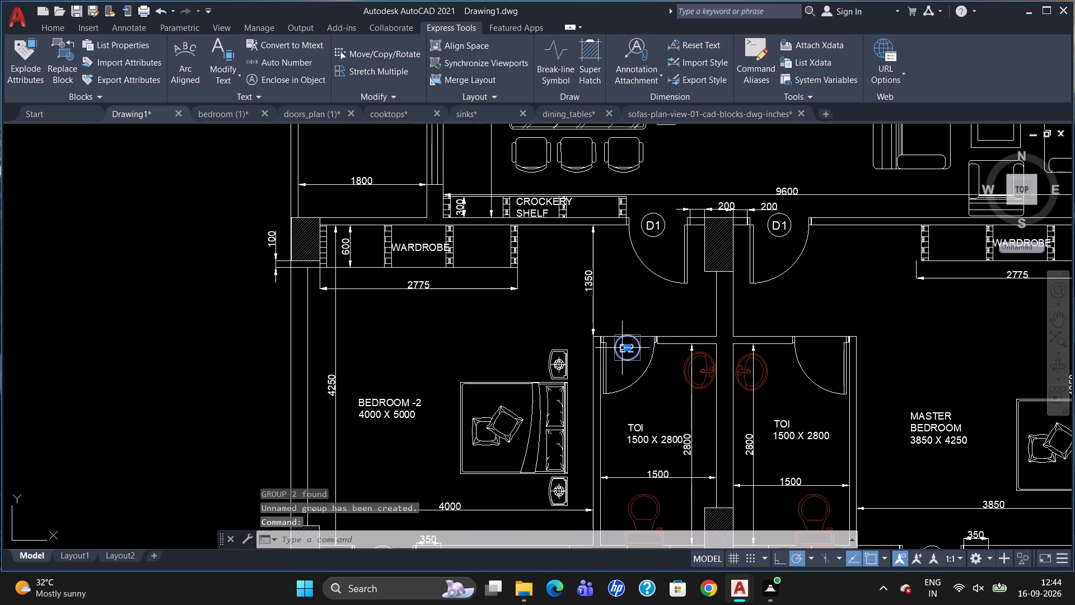
text(CO)
key(Return)
click(622, 348)
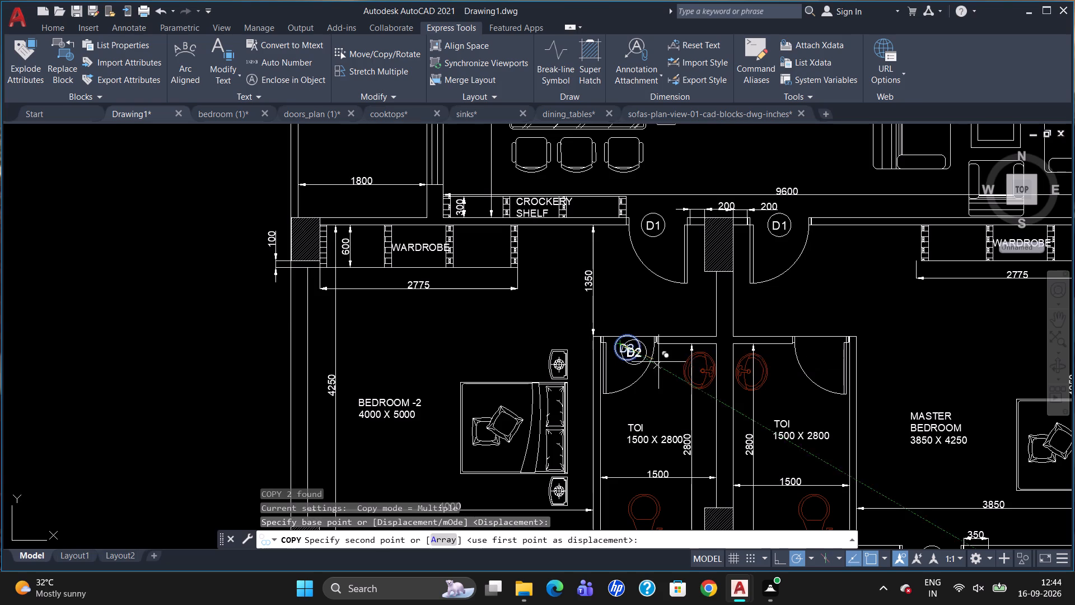
scroll(800, 357, up, 2)
click(839, 341)
Copy the D2 tag to the toilet doors of the right flat's master bedroom and Bedroom-2.
scroll(545, 337, down, 4)
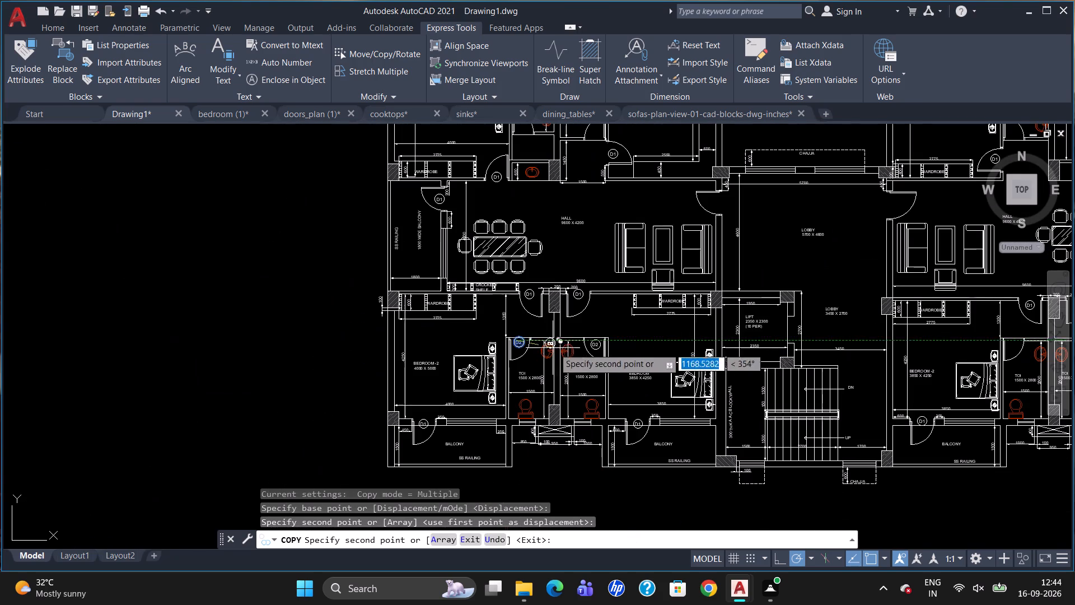
scroll(787, 339, up, 2)
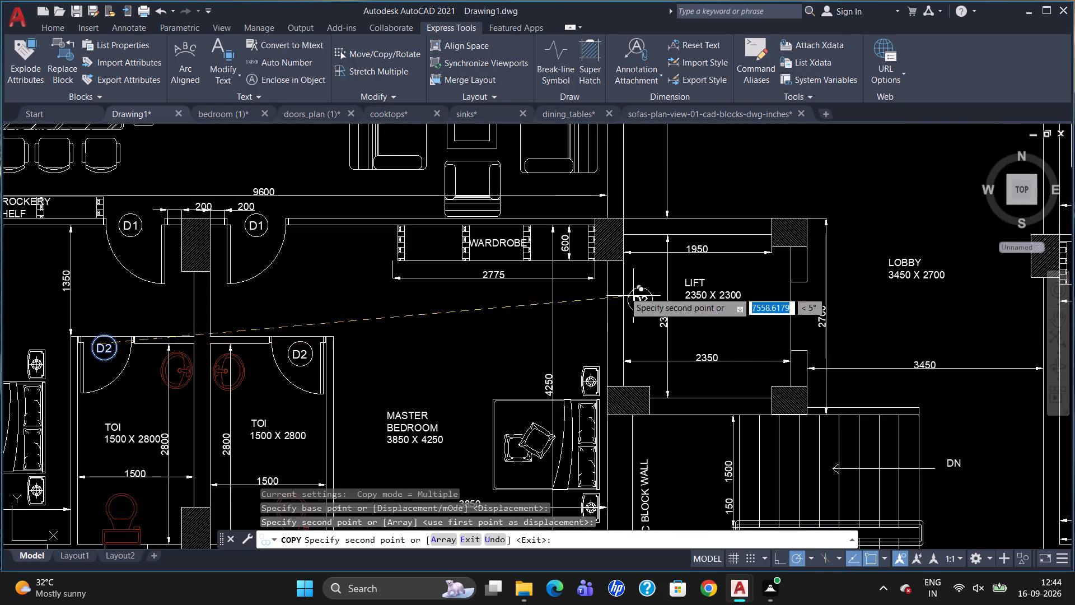
scroll(521, 305, down, 2)
scroll(670, 321, down, 1)
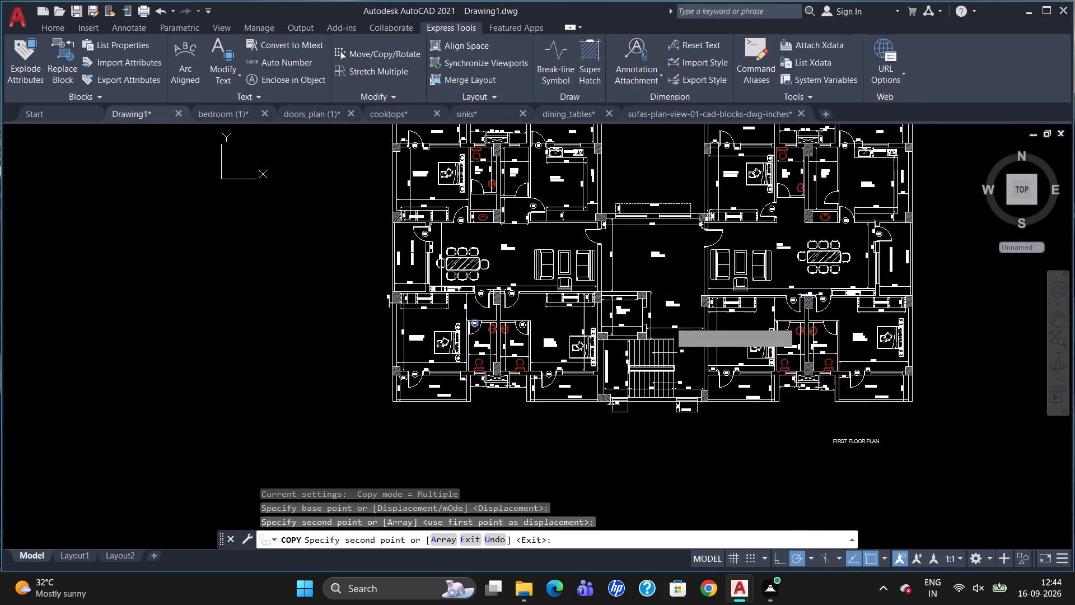
scroll(814, 323, up, 4)
click(917, 325)
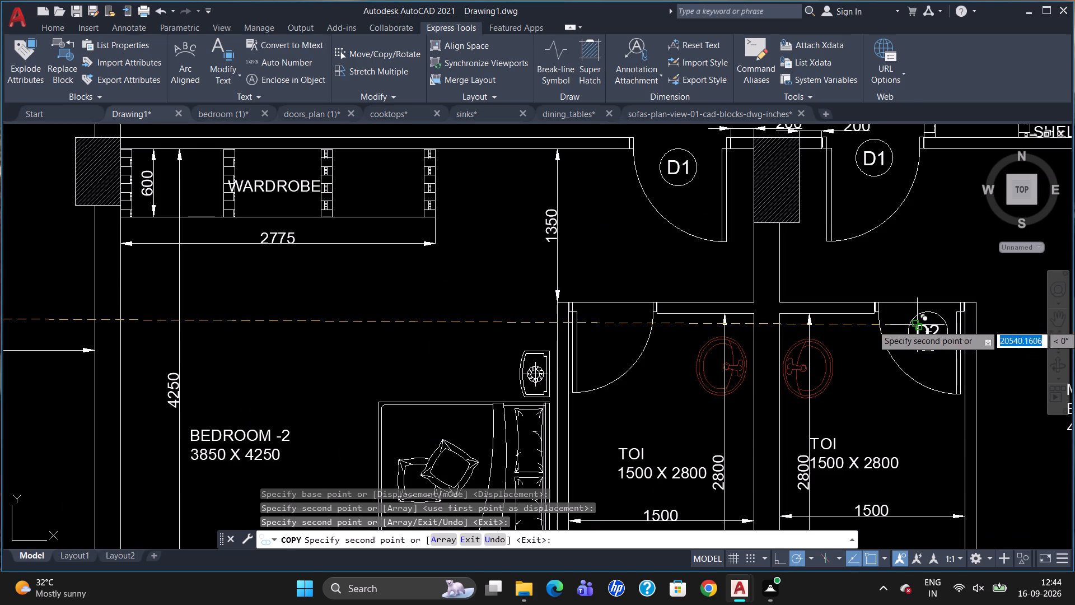
click(595, 327)
Copy the D2 tag to the right flat's store door and the toilet door beside its Bedroom-3.
scroll(548, 372, down, 3)
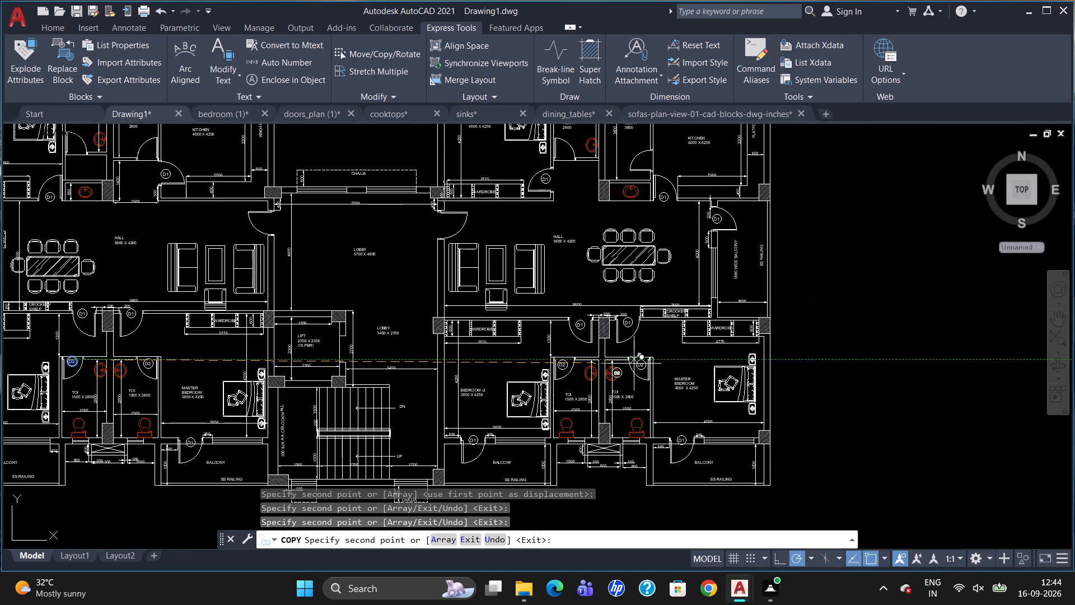
scroll(661, 253, down, 2)
scroll(647, 206, up, 4)
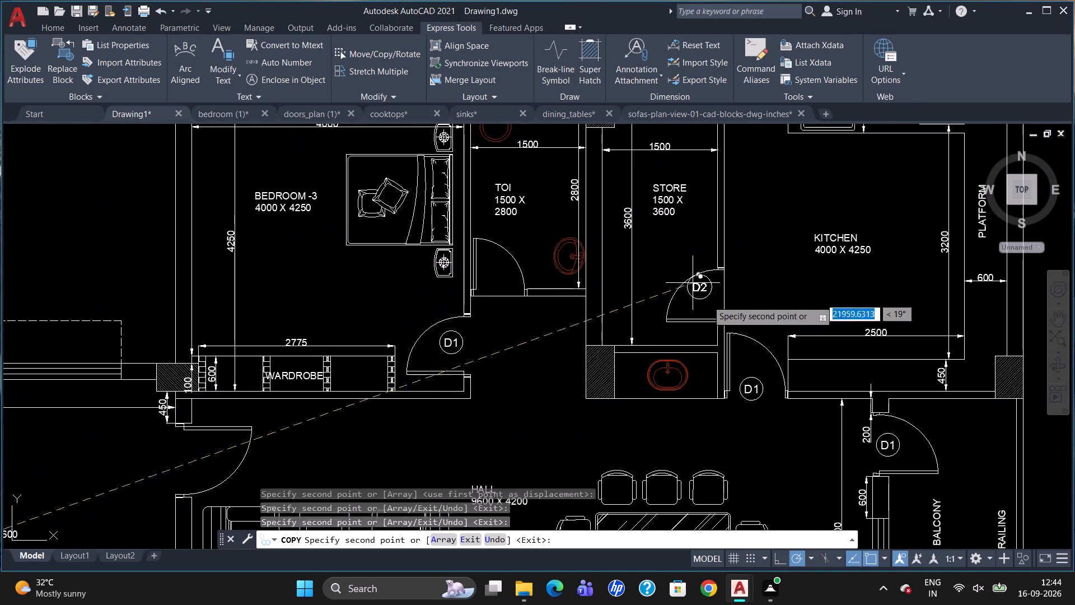
click(699, 293)
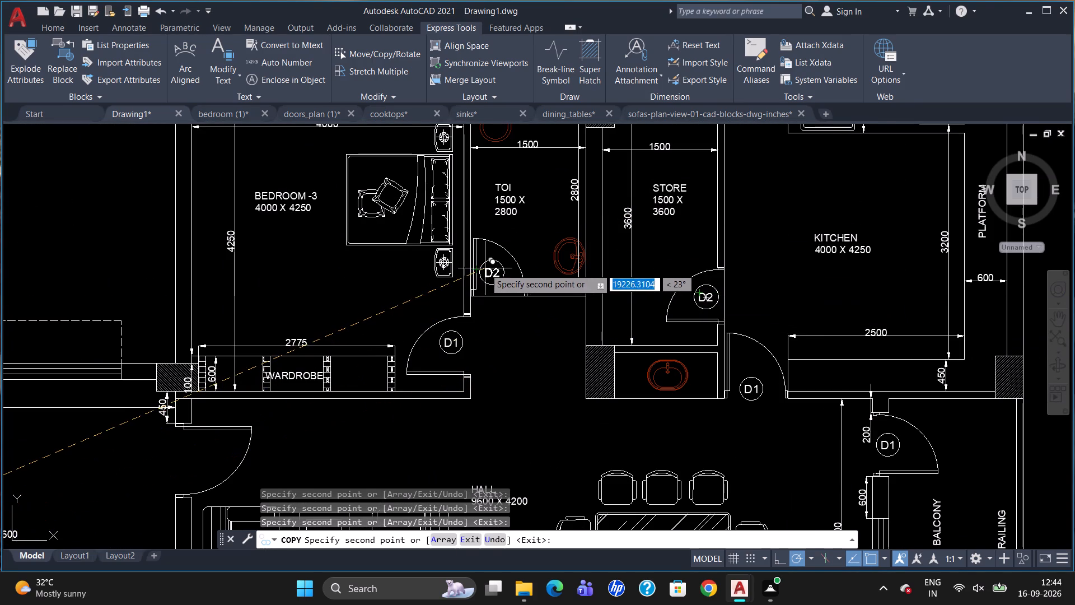
click(487, 268)
Copy the D2 tag to the toilet door beside the left flat's Bedroom-3 and to its store door.
scroll(698, 279, down, 3)
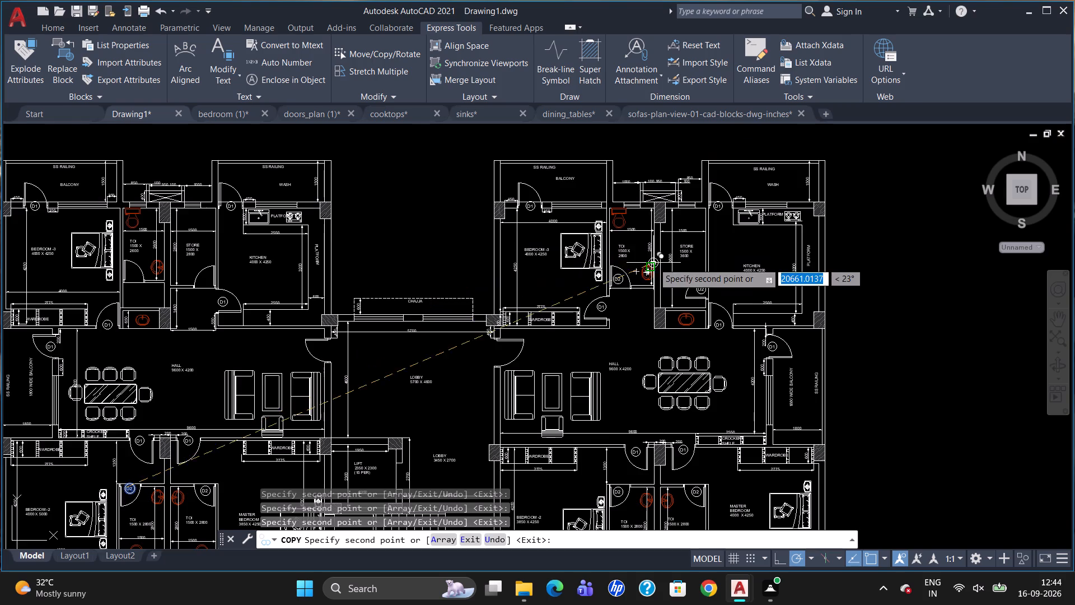
scroll(656, 271, down, 2)
scroll(418, 269, up, 4)
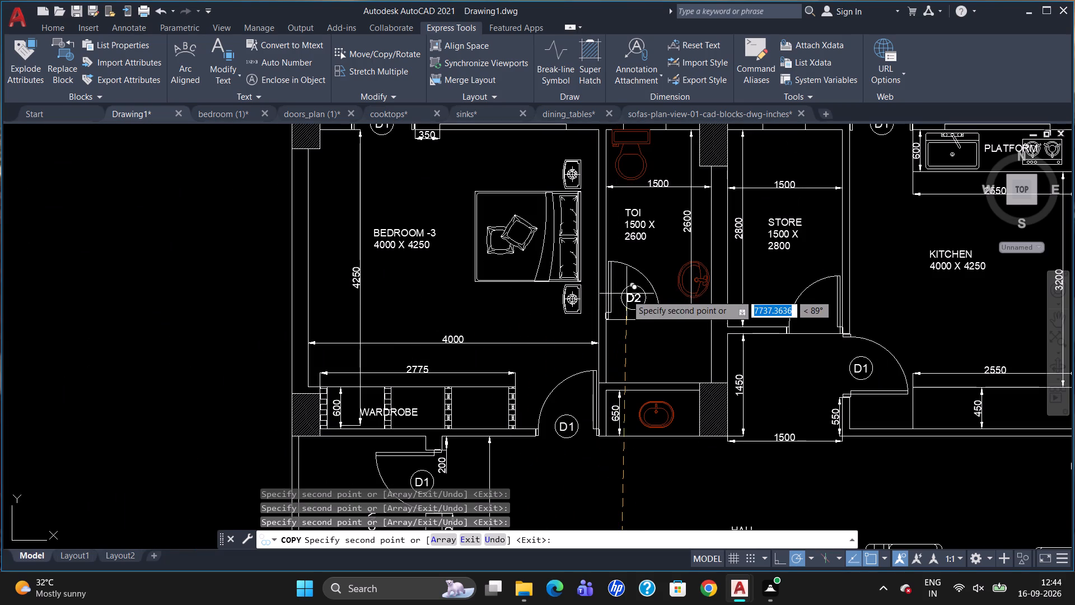
click(627, 295)
click(813, 307)
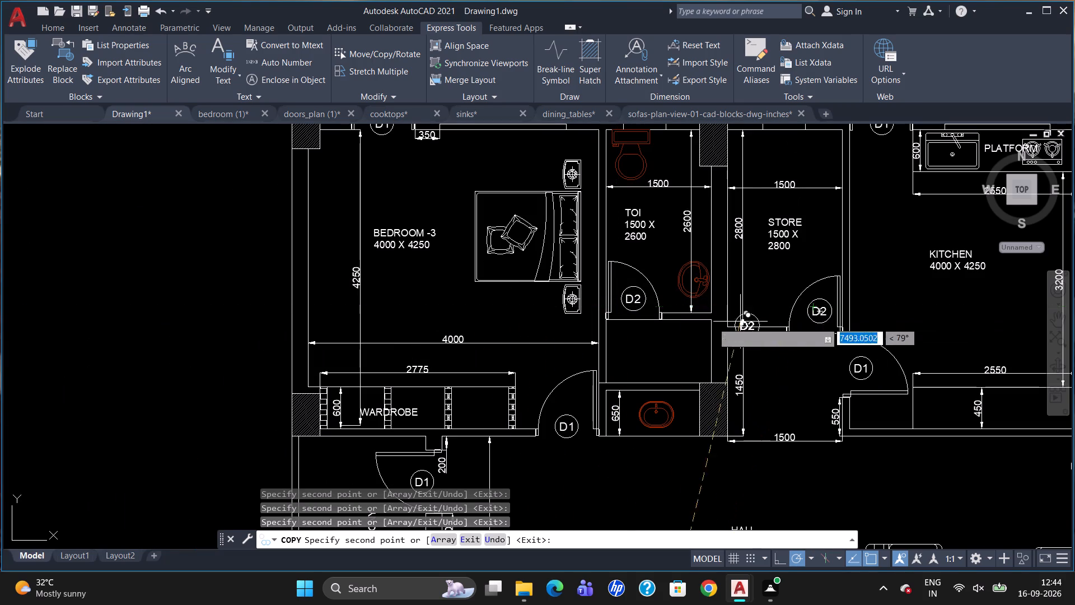
scroll(667, 332, down, 2)
scroll(777, 333, up, 1)
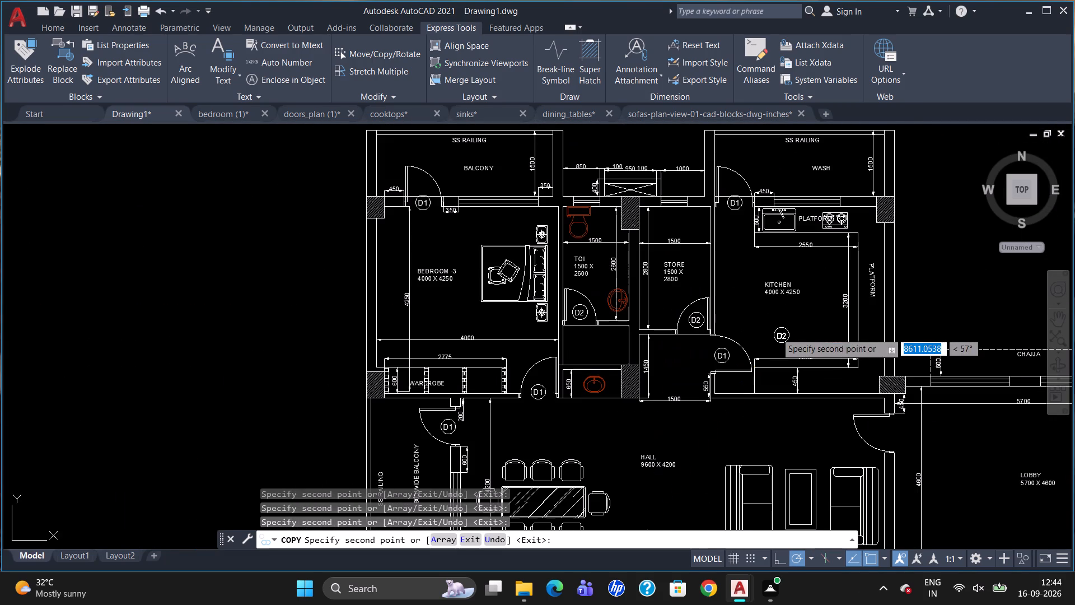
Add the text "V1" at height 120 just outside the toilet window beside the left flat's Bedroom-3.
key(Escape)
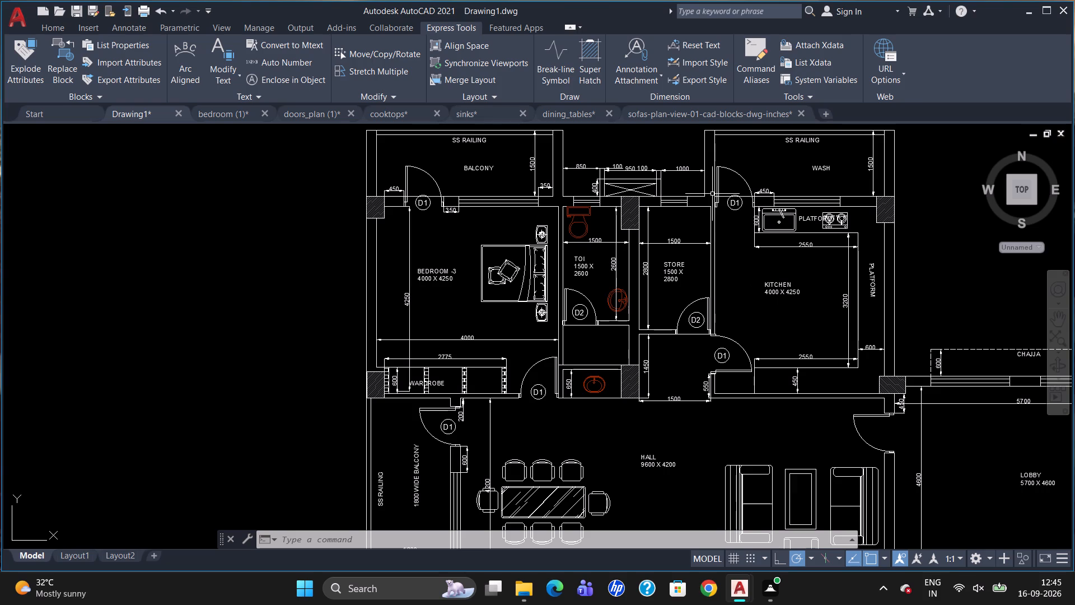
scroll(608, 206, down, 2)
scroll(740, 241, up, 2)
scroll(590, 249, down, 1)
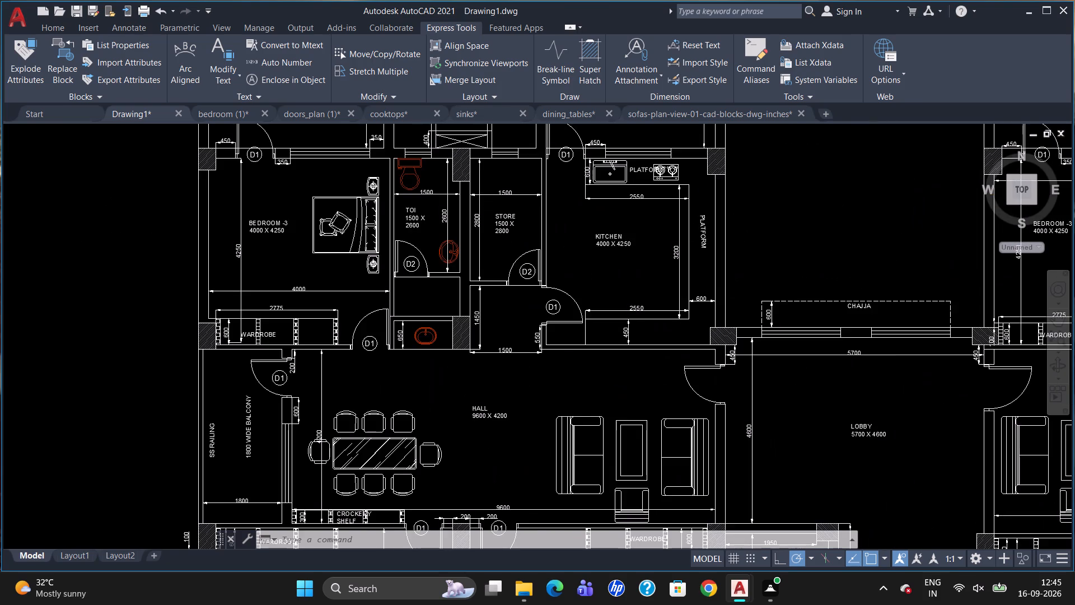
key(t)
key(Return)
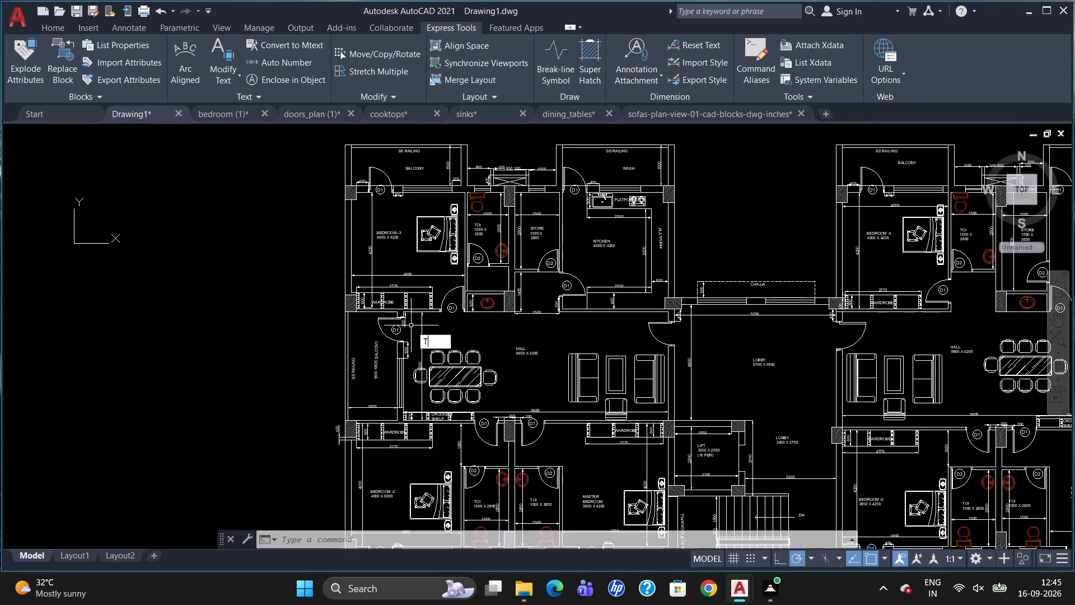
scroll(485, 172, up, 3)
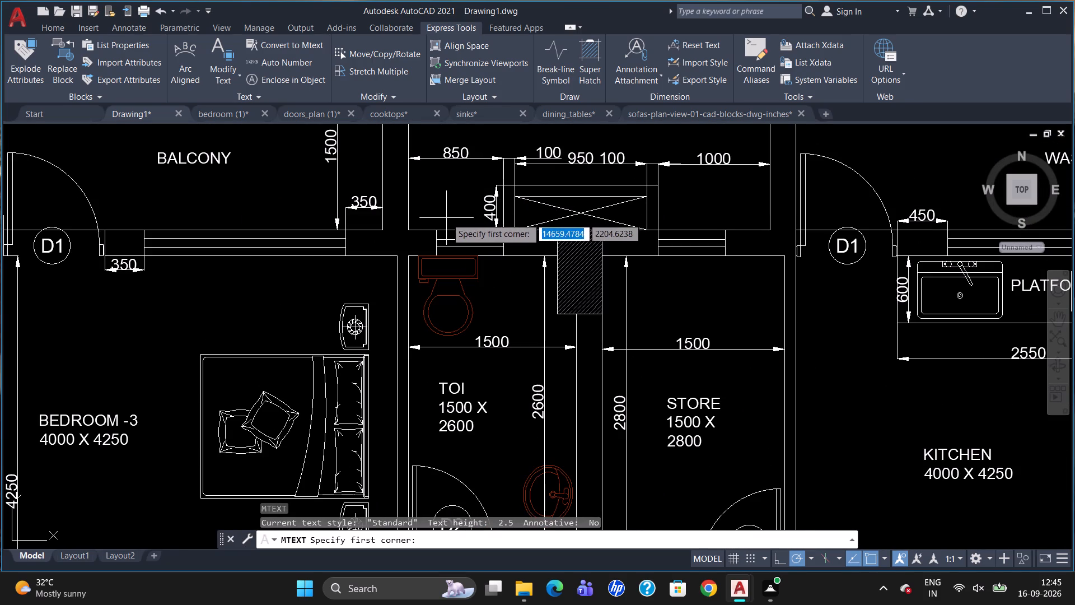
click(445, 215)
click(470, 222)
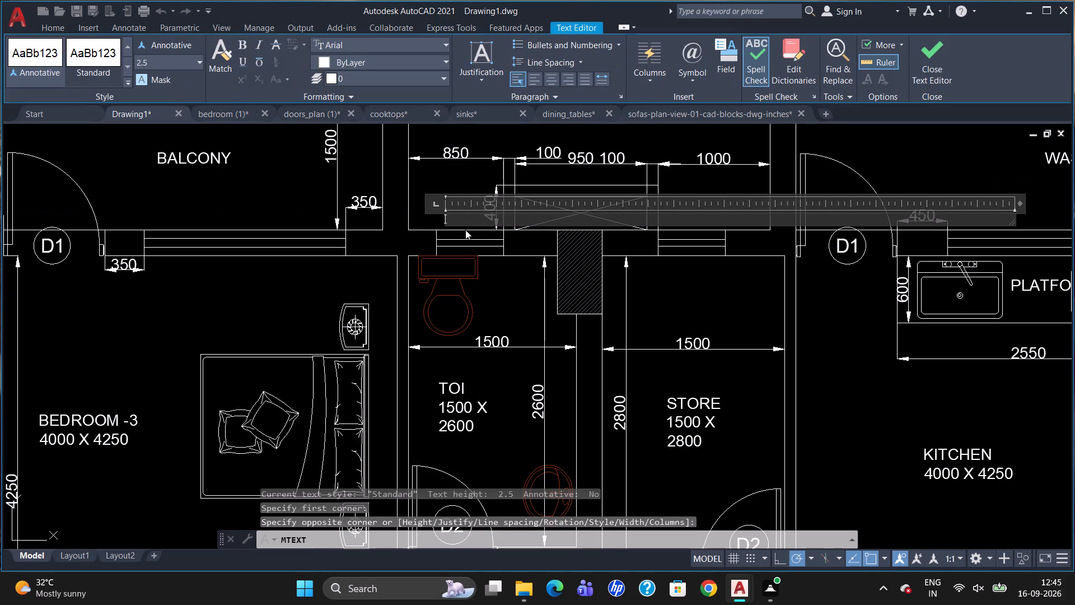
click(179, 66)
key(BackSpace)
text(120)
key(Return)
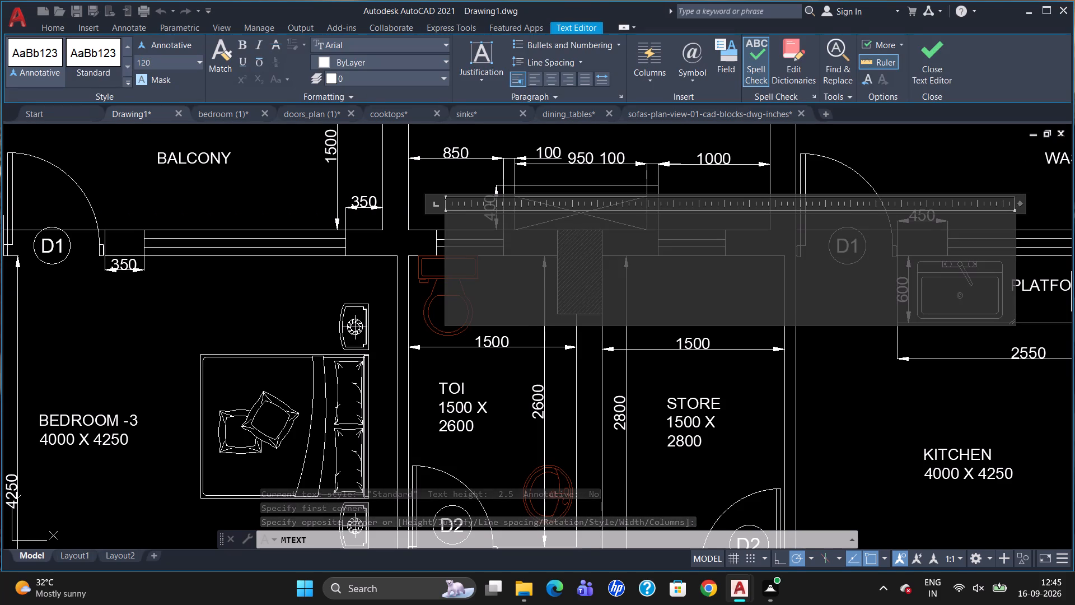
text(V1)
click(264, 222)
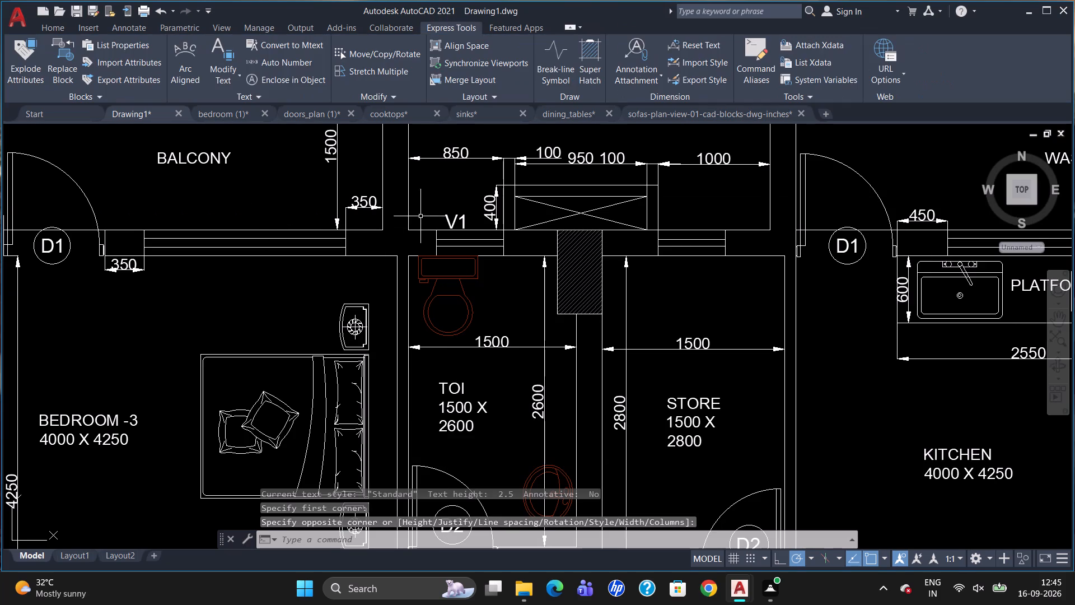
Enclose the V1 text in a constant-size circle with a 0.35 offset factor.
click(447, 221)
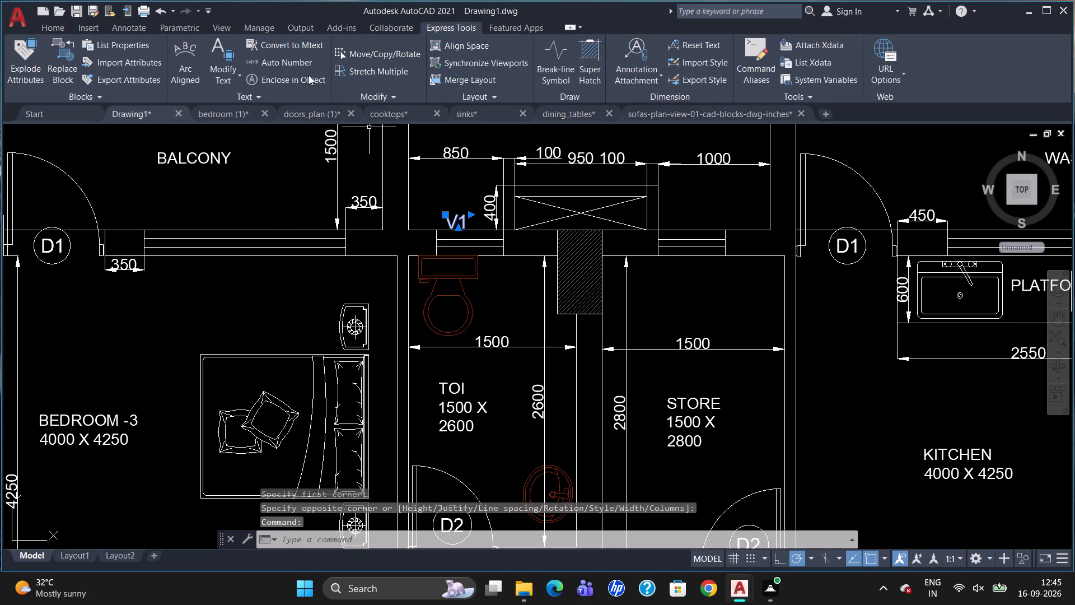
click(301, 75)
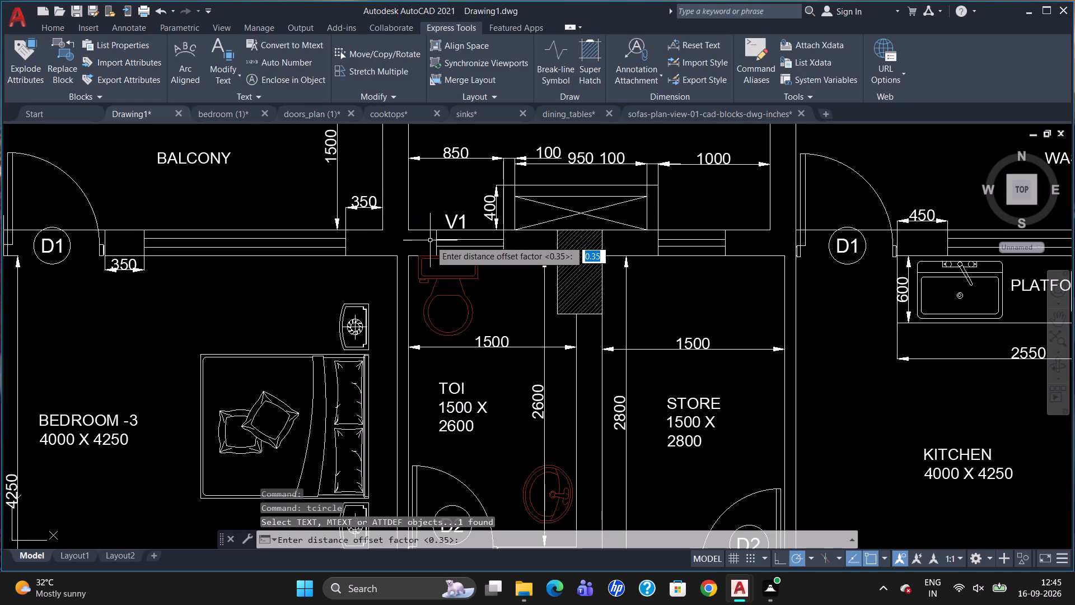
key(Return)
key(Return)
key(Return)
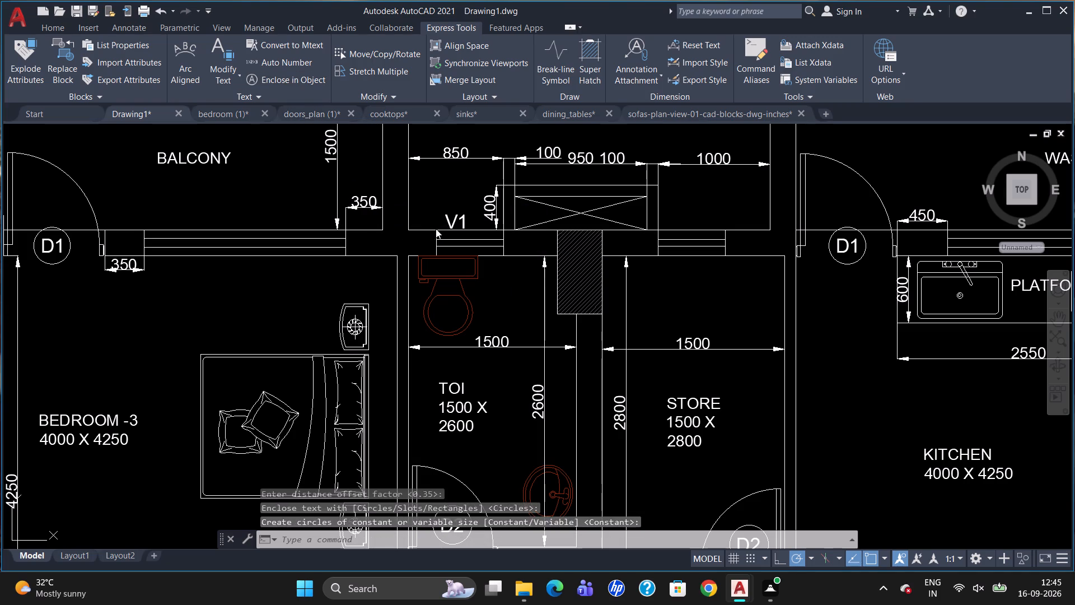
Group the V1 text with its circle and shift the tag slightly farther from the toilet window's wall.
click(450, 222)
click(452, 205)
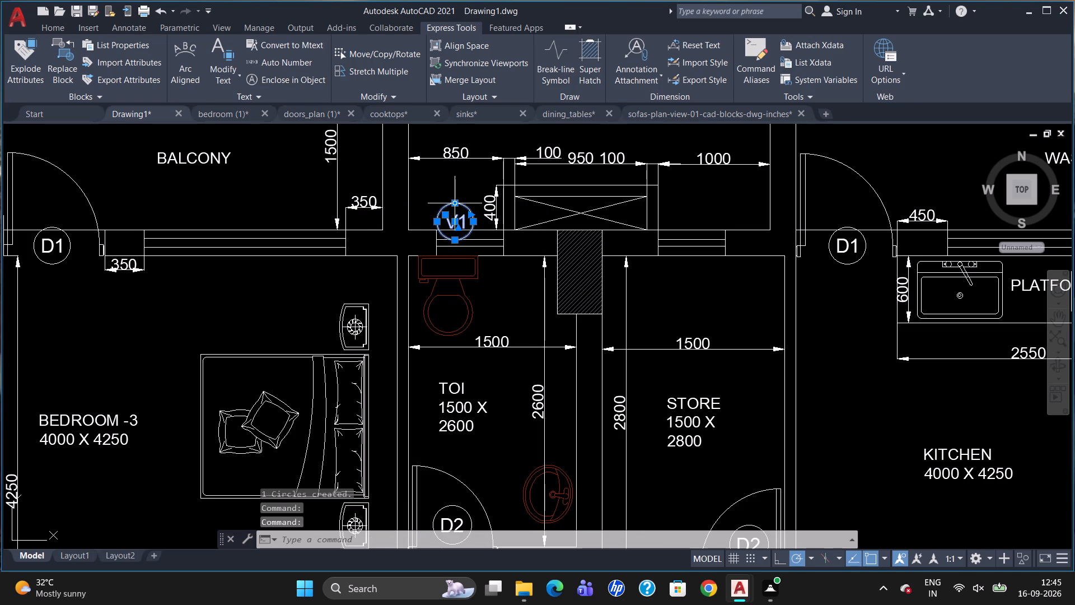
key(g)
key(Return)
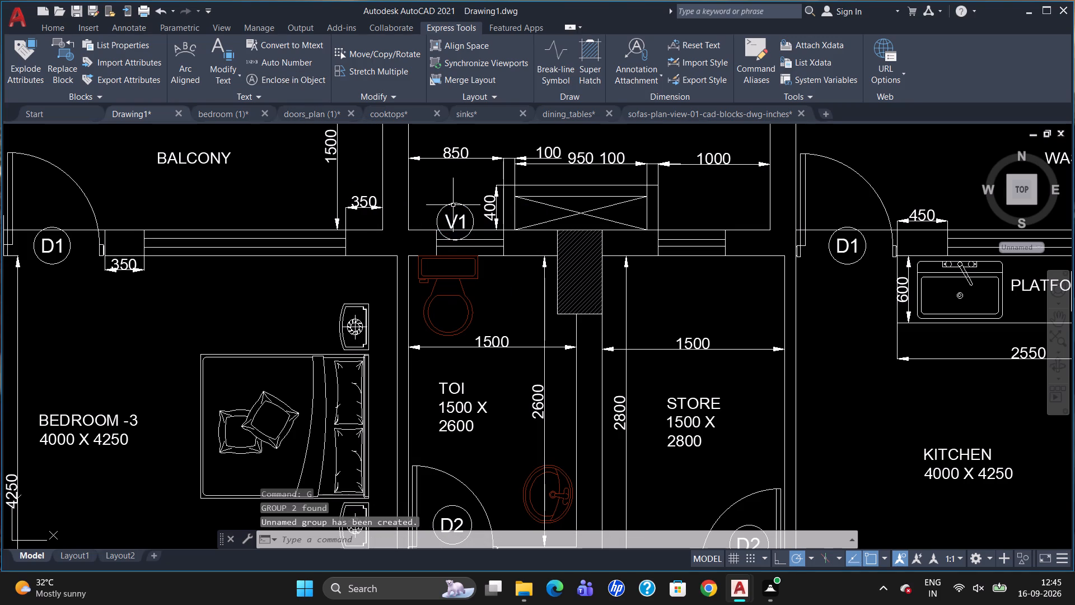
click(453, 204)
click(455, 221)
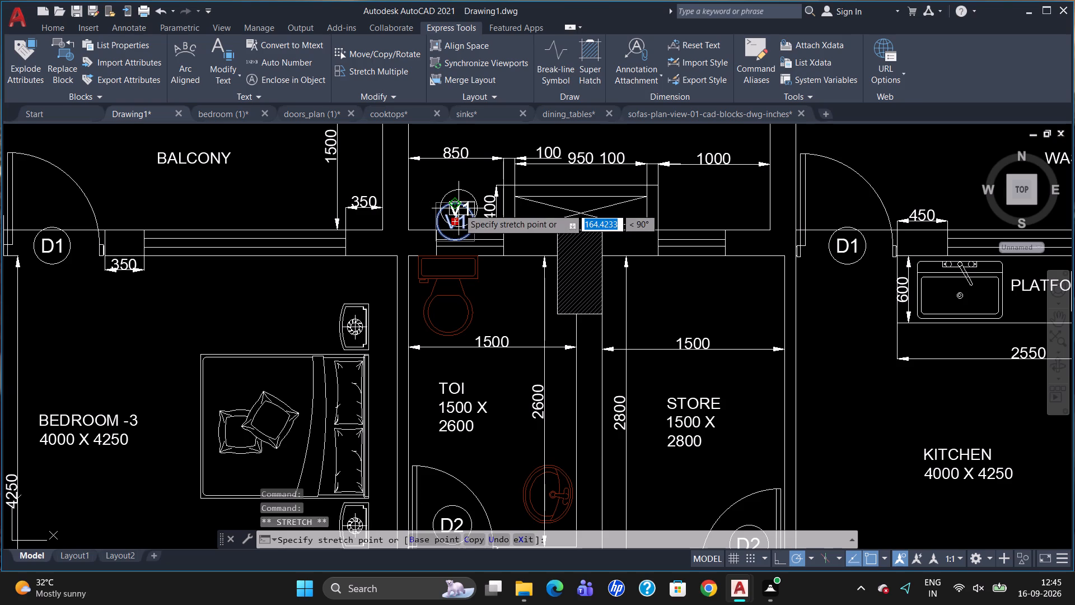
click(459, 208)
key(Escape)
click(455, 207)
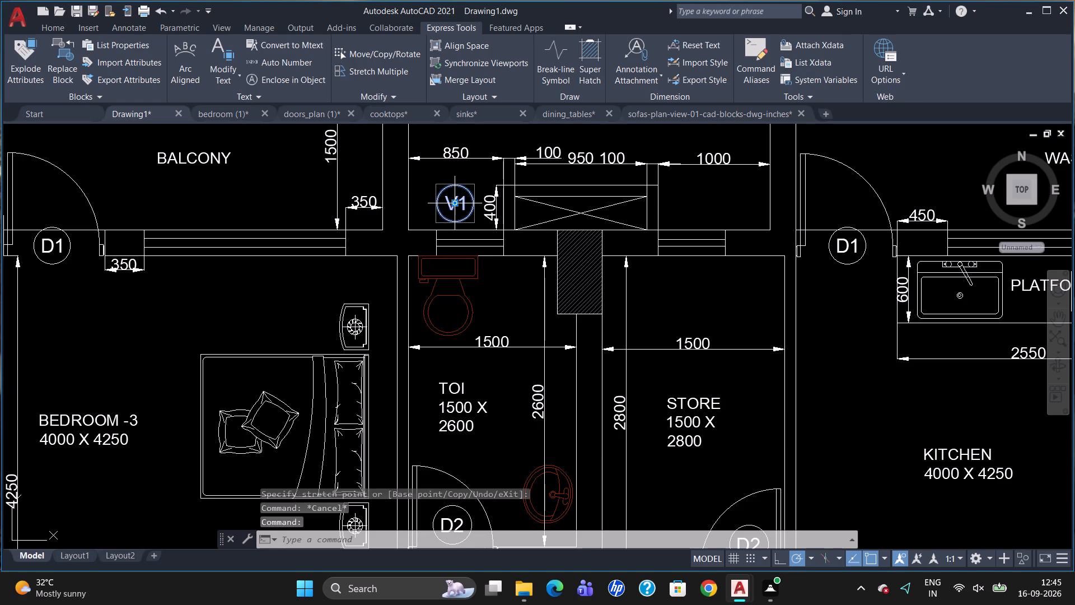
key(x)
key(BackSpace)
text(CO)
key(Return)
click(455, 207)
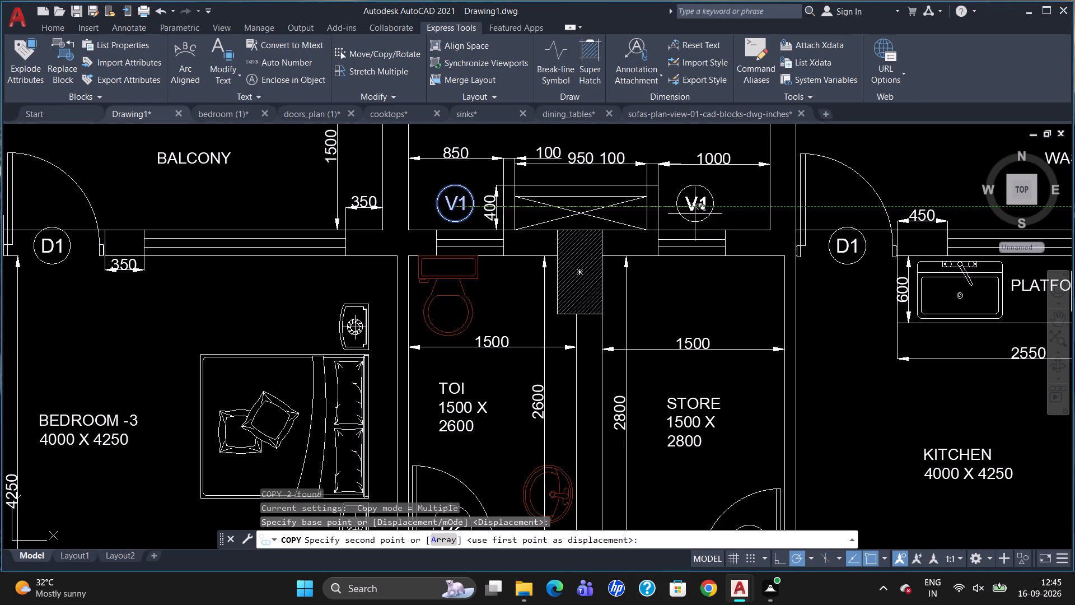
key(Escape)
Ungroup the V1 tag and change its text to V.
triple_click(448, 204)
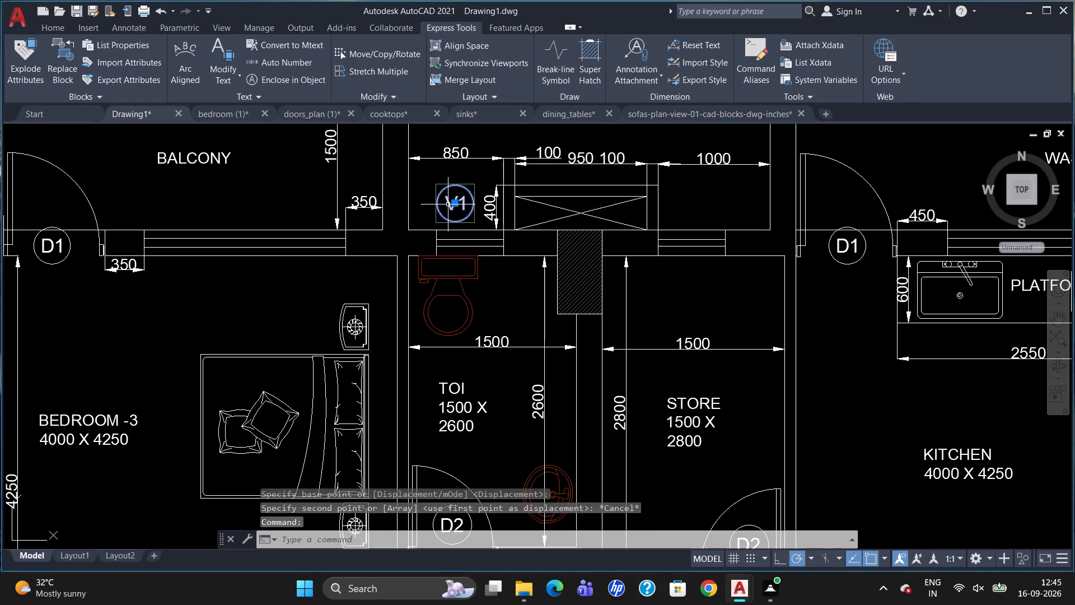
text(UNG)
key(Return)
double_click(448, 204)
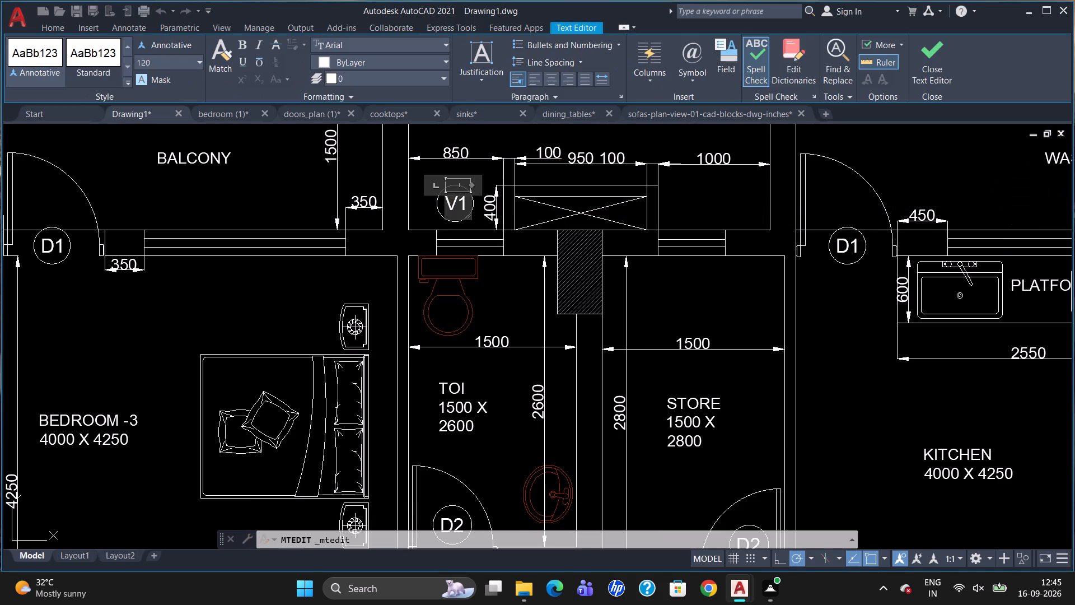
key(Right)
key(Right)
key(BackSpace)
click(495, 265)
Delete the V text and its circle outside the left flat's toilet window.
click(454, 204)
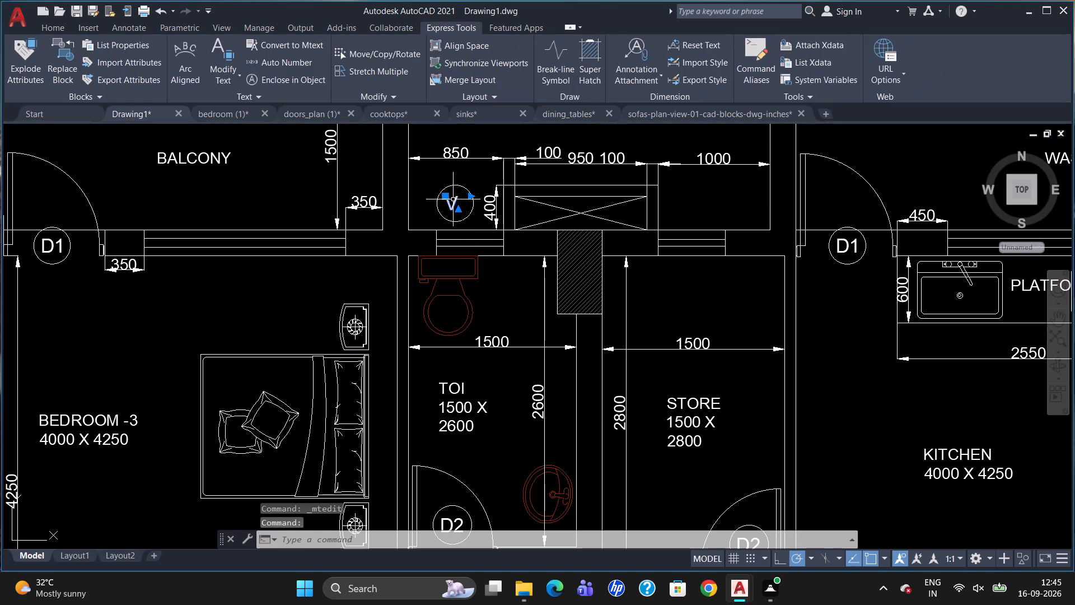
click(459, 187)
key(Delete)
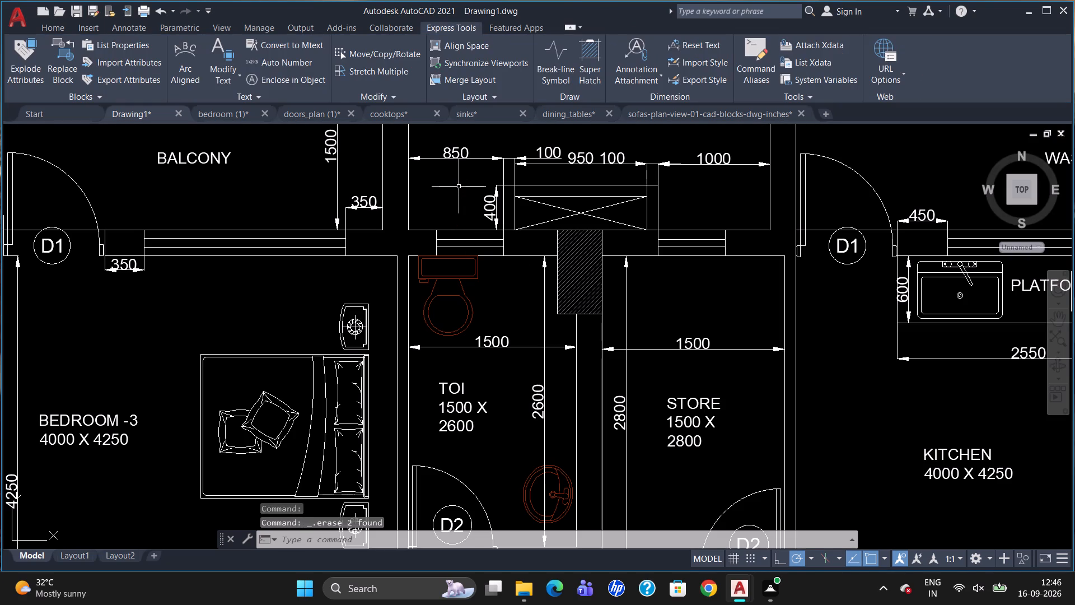
Add the text "V" at height 120 just outside the toilet window beside the left flat's Bedroom-3.
key(t)
key(Return)
click(448, 208)
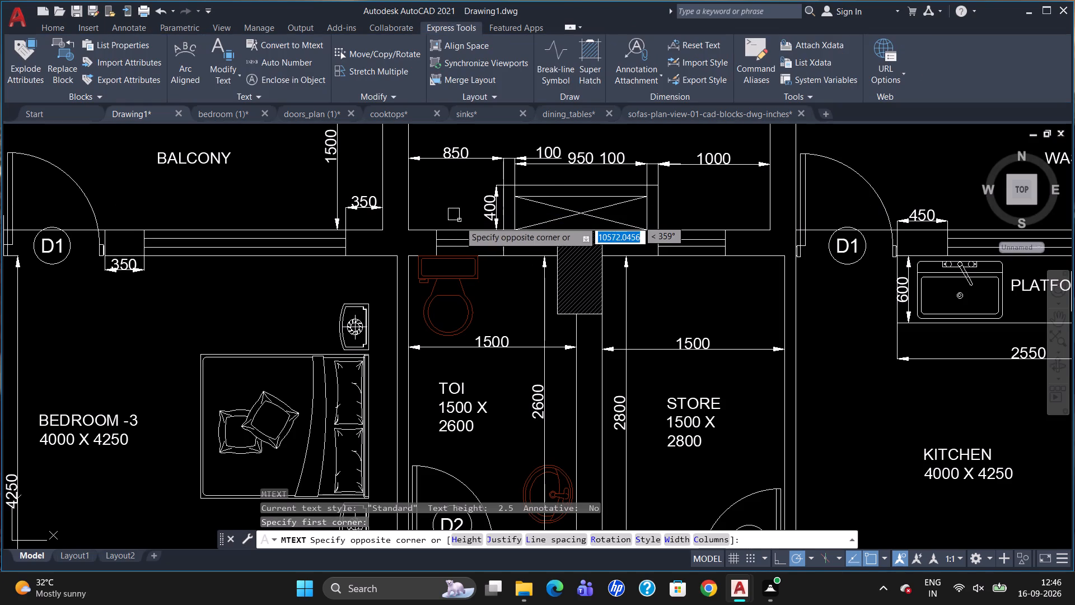
click(462, 224)
click(162, 68)
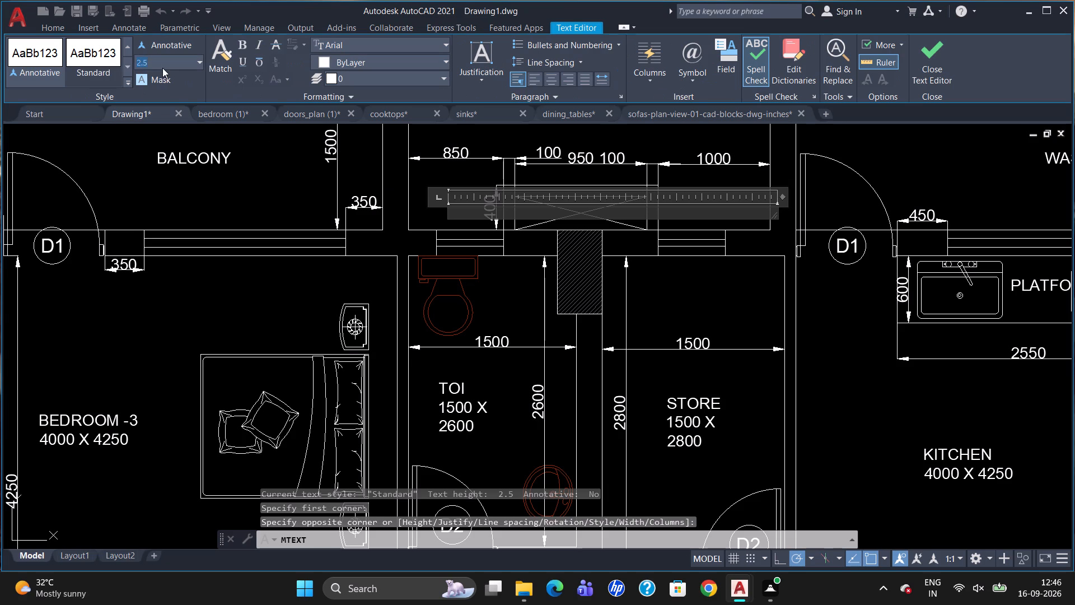
key(BackSpace)
text(120)
key(Return)
key(v)
click(264, 226)
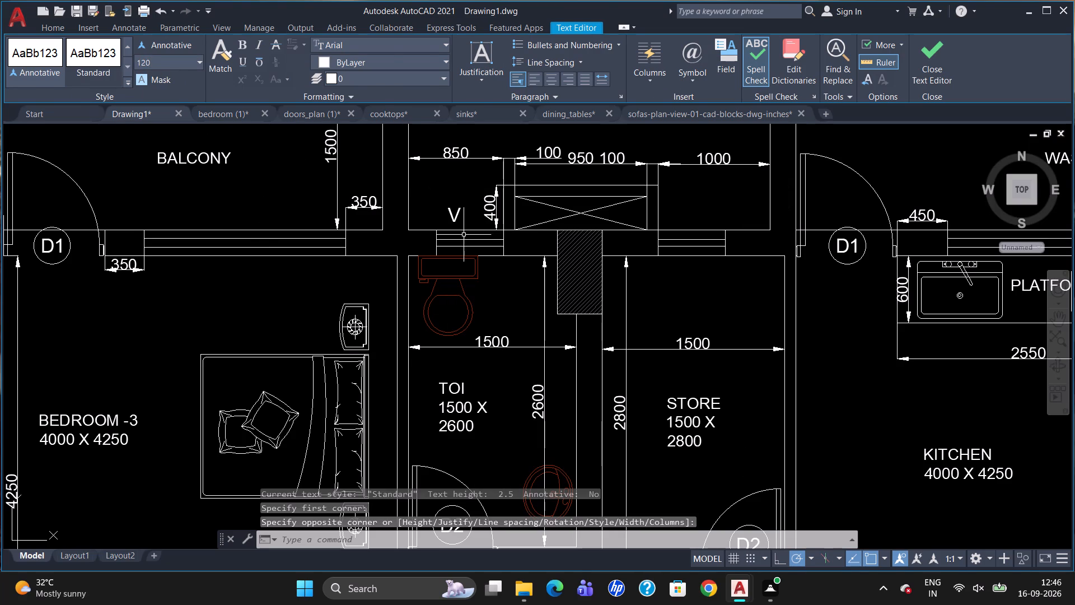
Enclose the V text in a constant-size circle with a 0.35 offset factor.
click(453, 221)
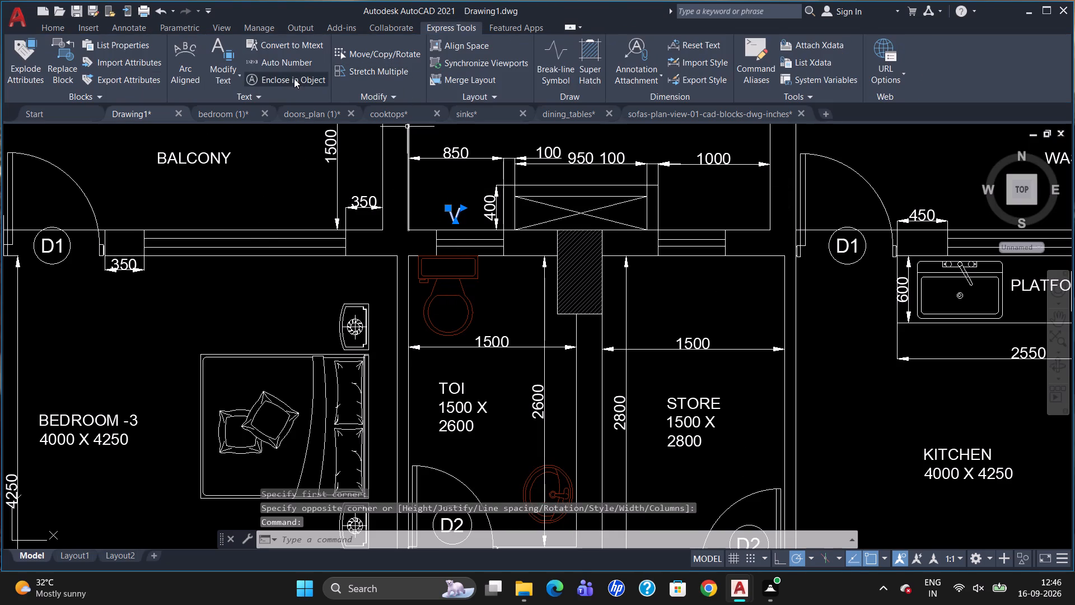
click(294, 78)
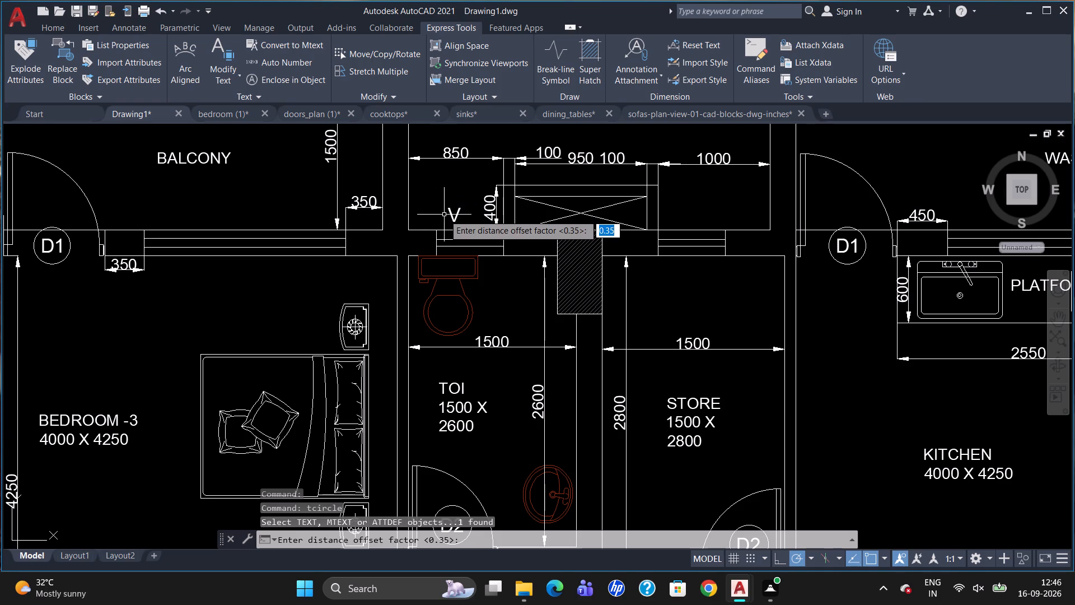
key(Return)
key(Return)
key(Return)
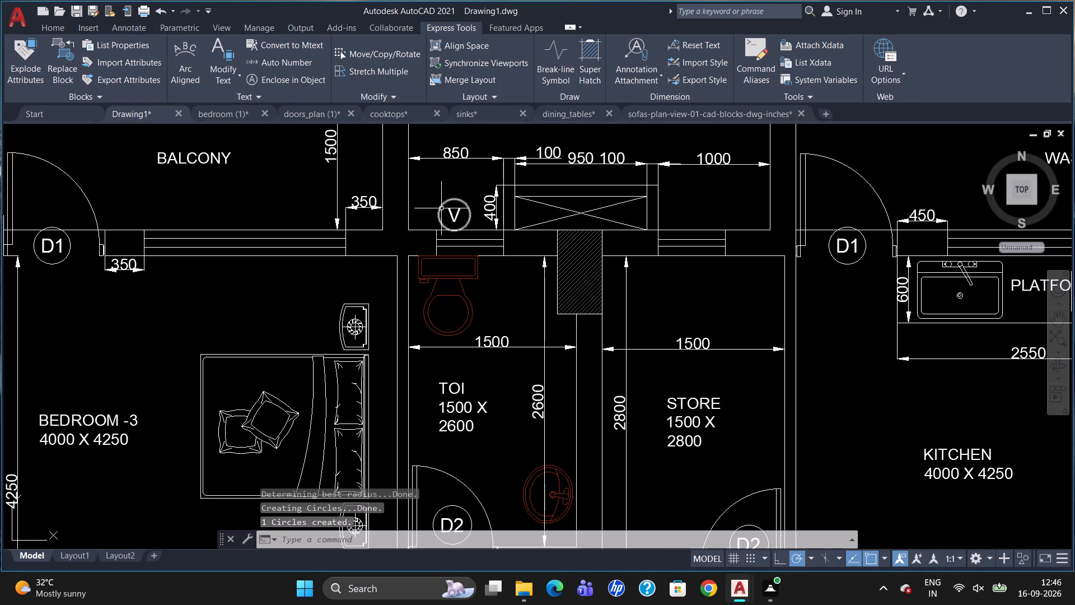
Group the V text with its circle as one tag.
click(441, 208)
click(449, 209)
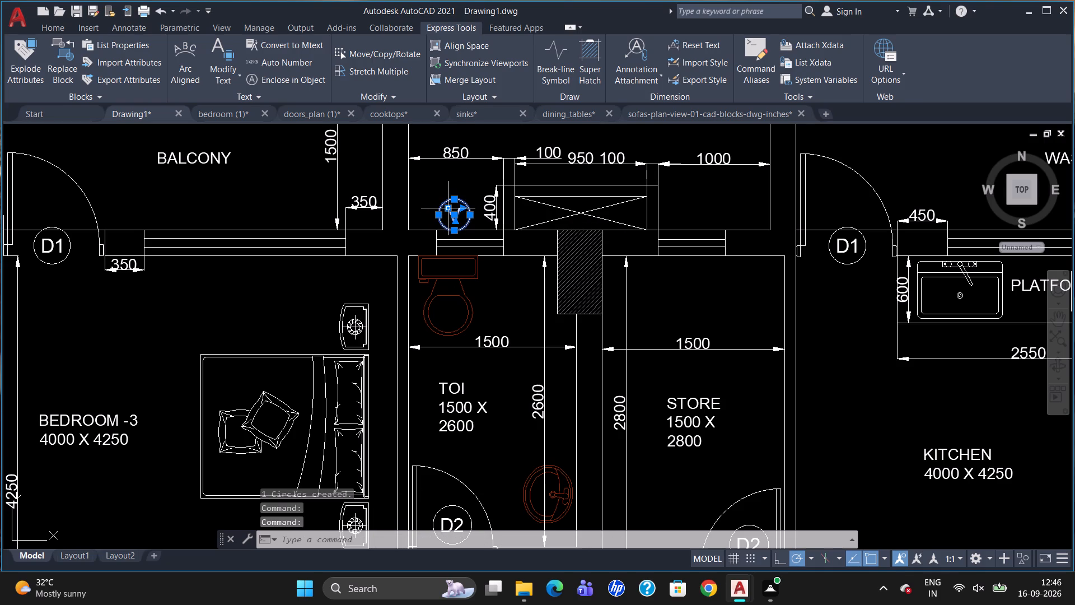
key(g)
key(Return)
Copy the grouped V tag from the left flat's toilet window to its store window.
click(449, 209)
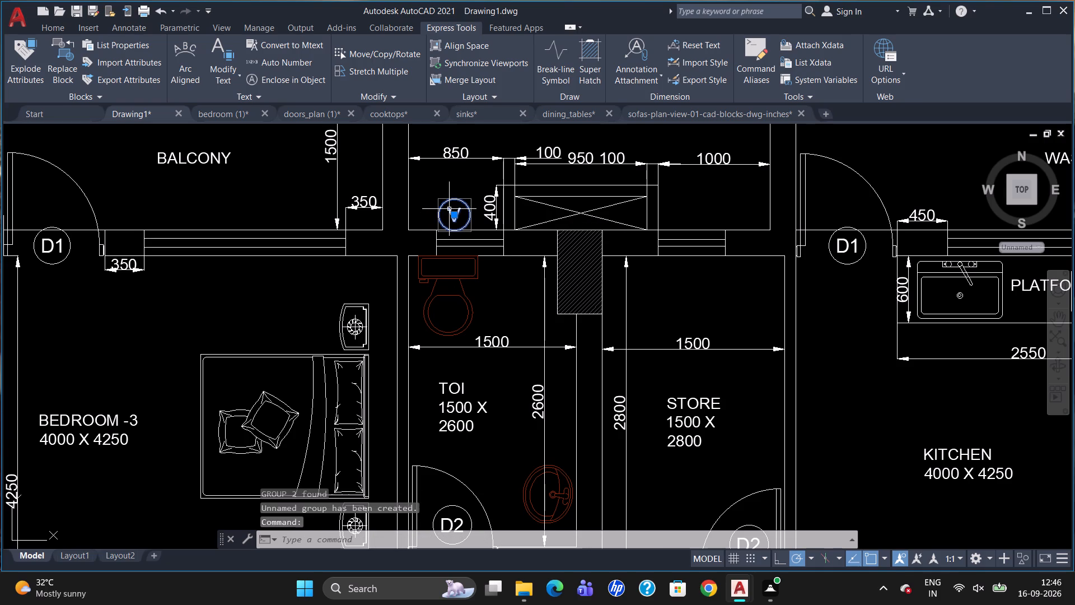
text(CO)
key(Return)
click(448, 209)
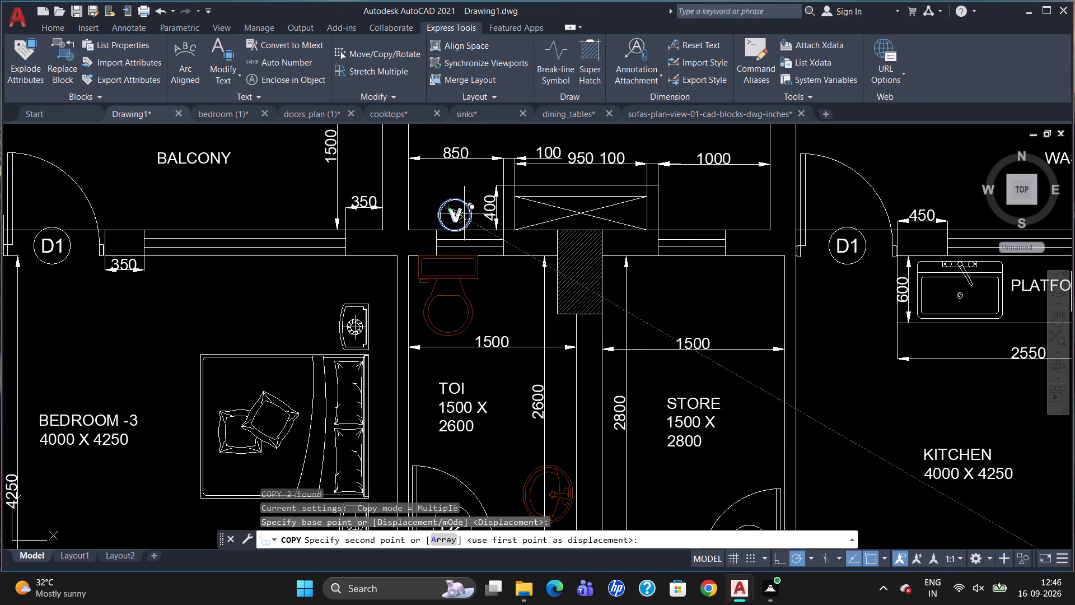
scroll(483, 213, down, 2)
scroll(581, 218, up, 4)
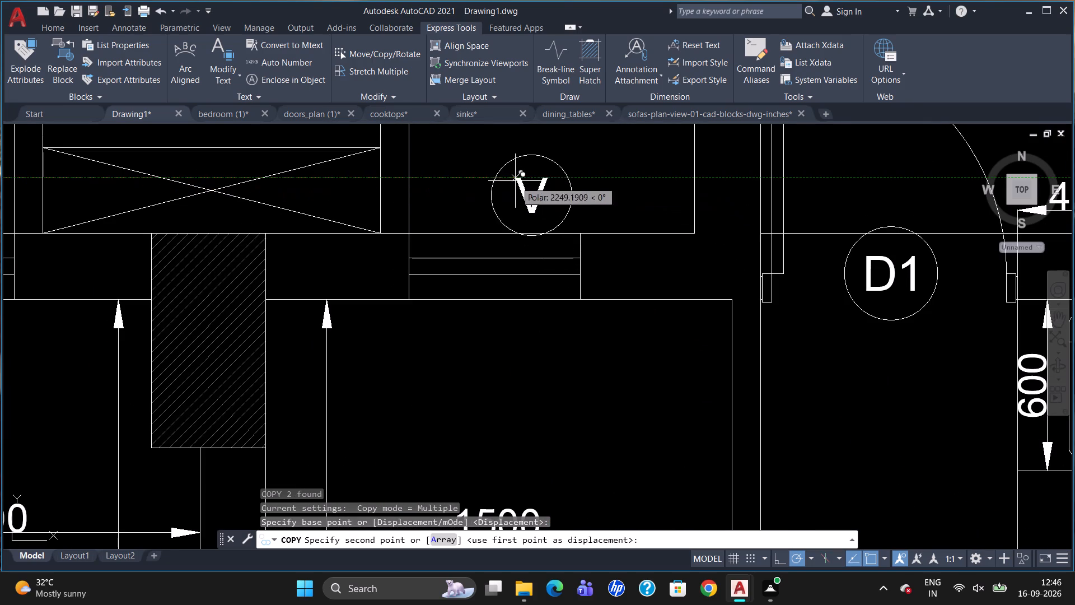
click(498, 169)
Copy the grouped V tag to the right flat's toilet window beside Bedroom-3 and to its store window.
scroll(432, 190, down, 4)
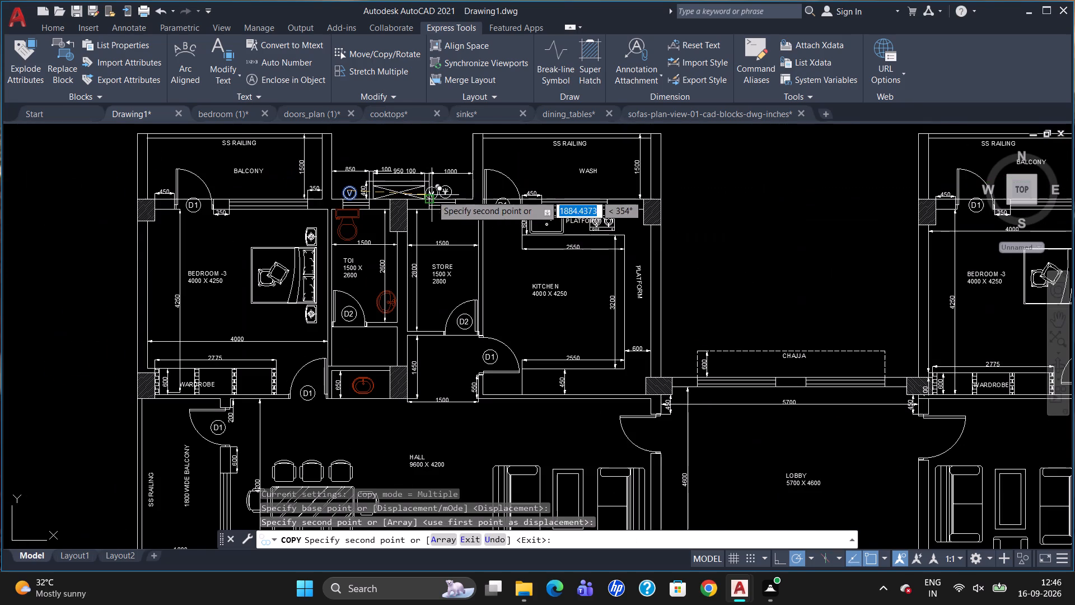
scroll(504, 232, down, 2)
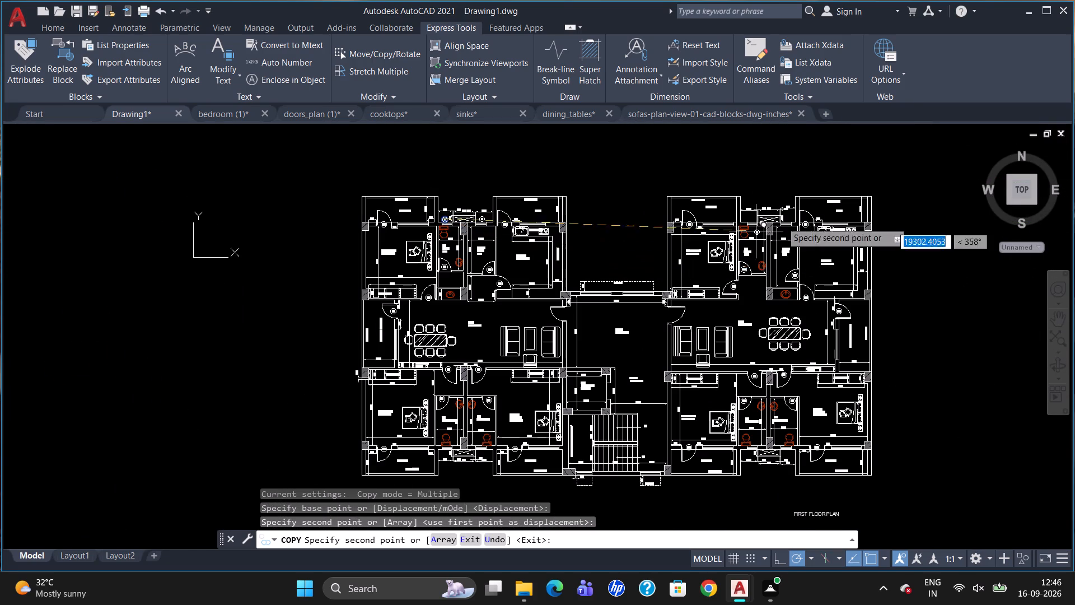
scroll(785, 218, up, 4)
click(585, 202)
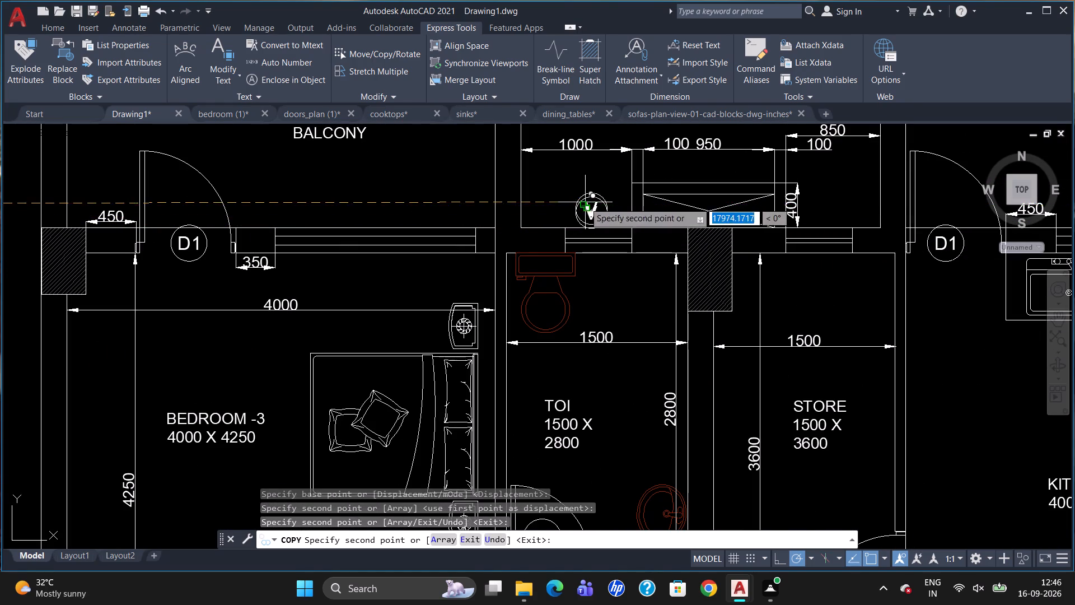
scroll(522, 219, down, 2)
scroll(631, 212, up, 3)
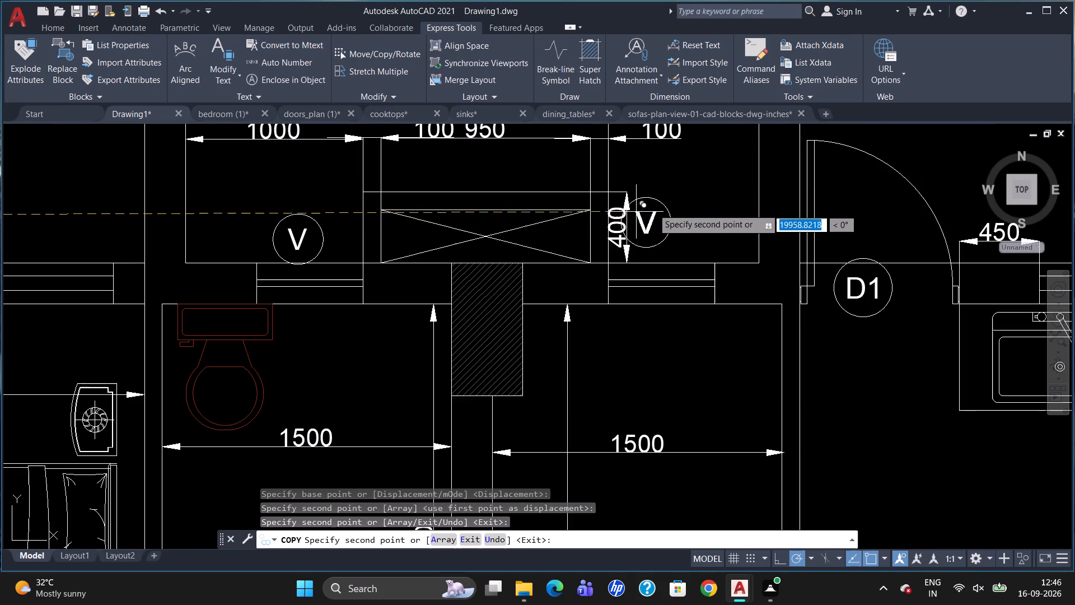
click(671, 225)
Copy the V tag to the windows of the right flat's two adjoining toilets between Bedroom-2 and the Master Bedroom.
scroll(573, 180, down, 4)
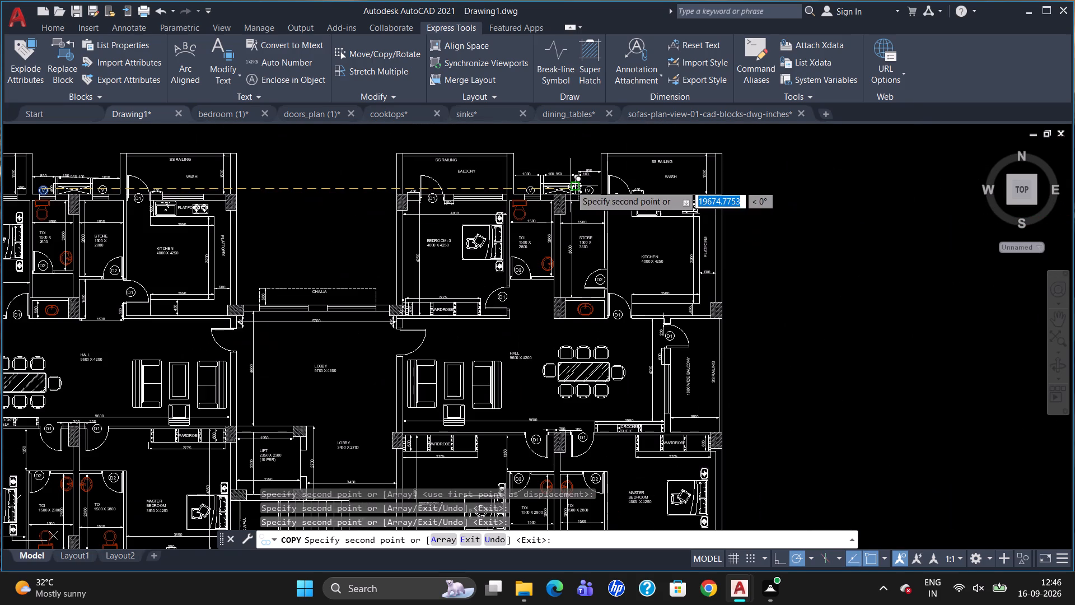
scroll(658, 196, down, 2)
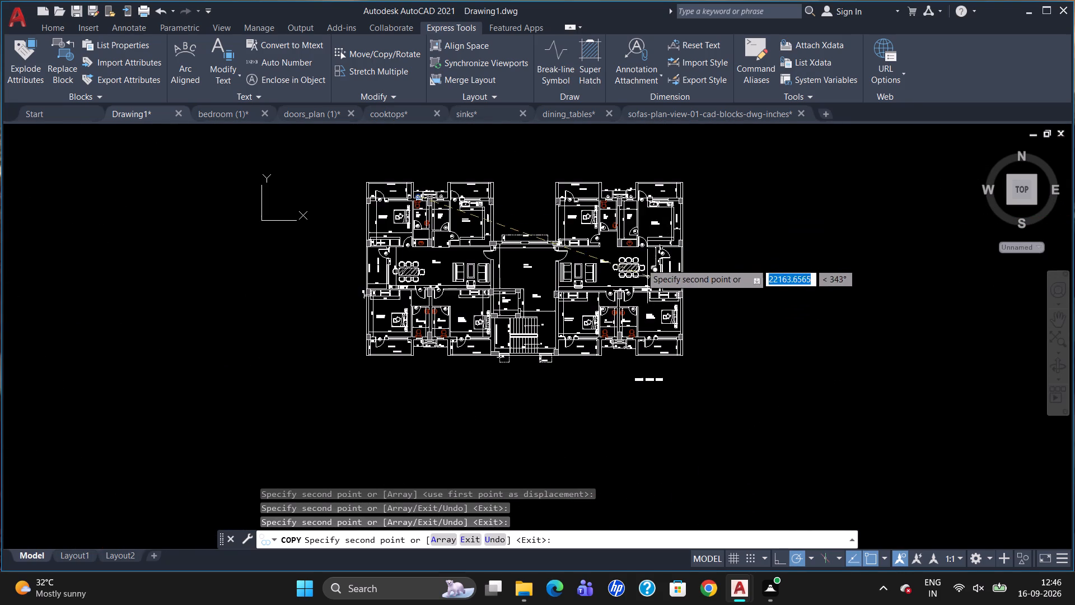
scroll(641, 260, up, 3)
scroll(693, 249, down, 1)
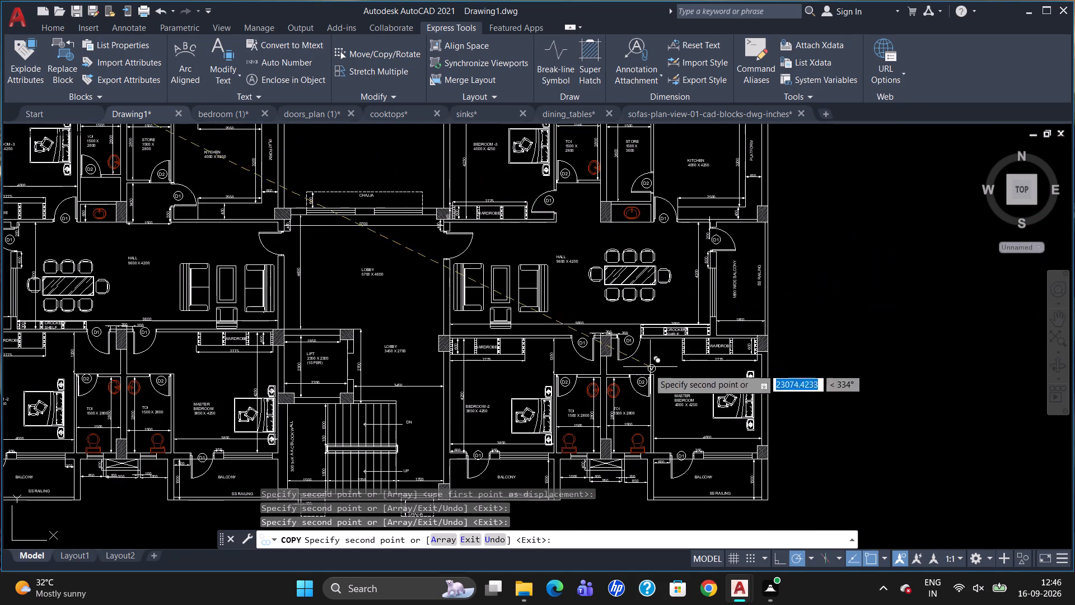
scroll(675, 331, down, 2)
scroll(663, 390, up, 4)
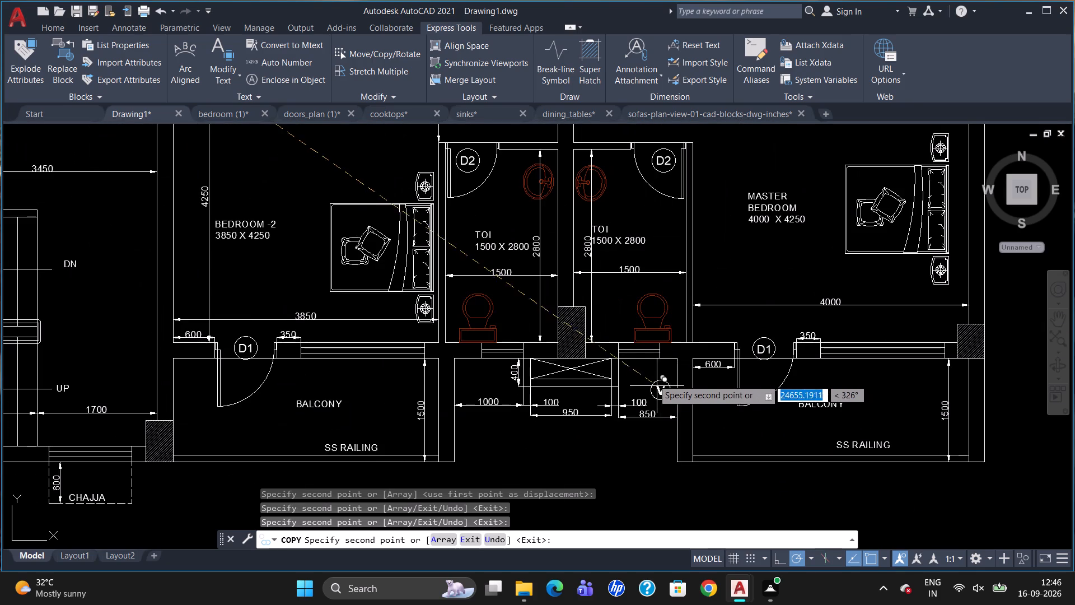
scroll(644, 367, up, 3)
click(644, 360)
scroll(649, 364, down, 2)
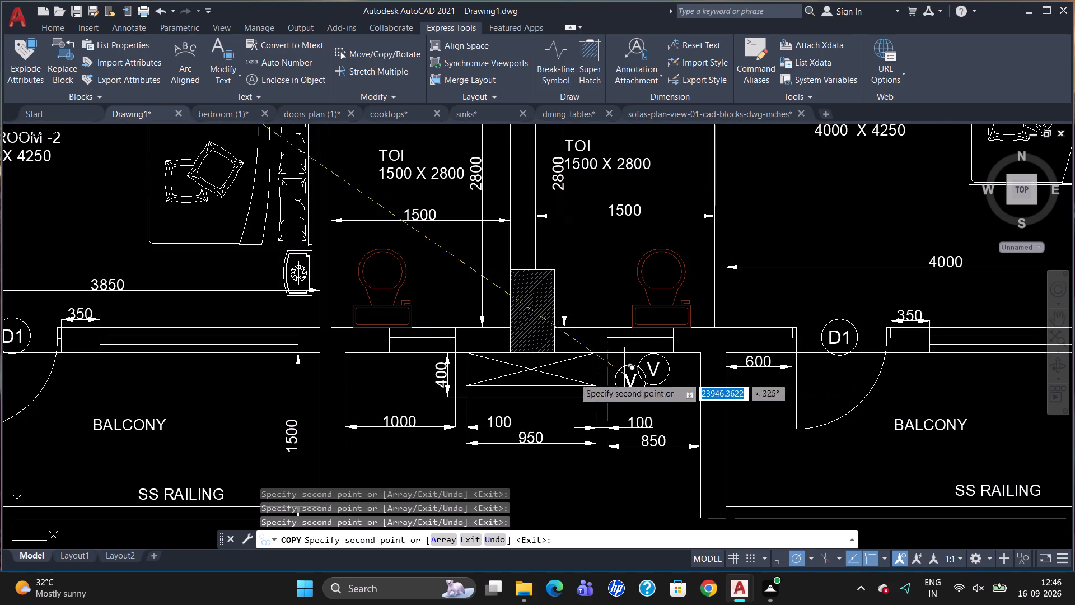
click(404, 361)
Copy the V tag to the windows of the left flat's two adjoining toilets between Bedroom-2 and the Master Bedroom.
scroll(772, 281, down, 3)
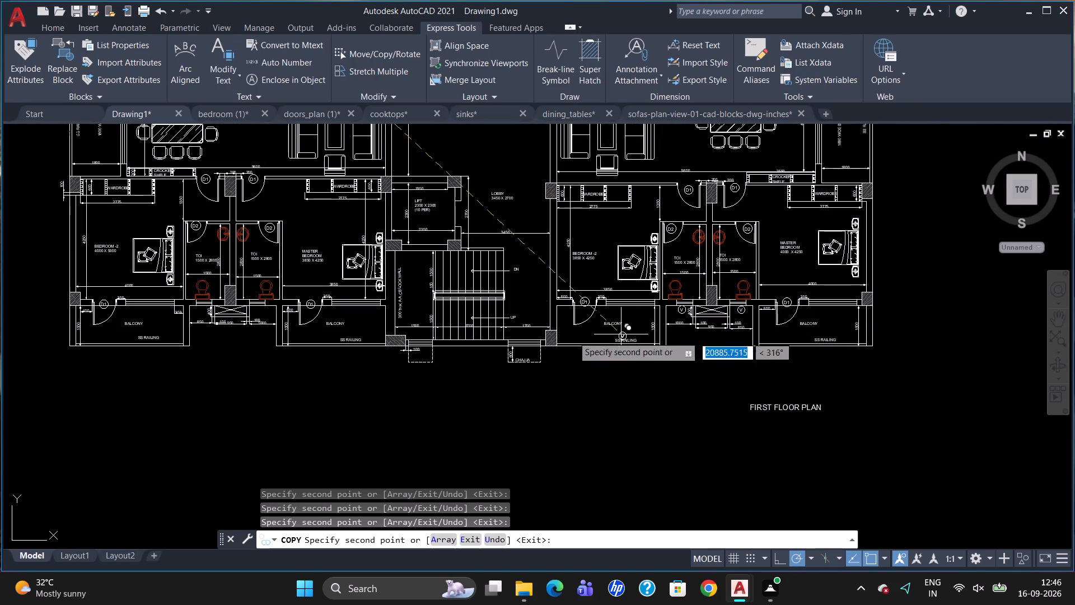
scroll(225, 284, up, 2)
scroll(148, 351, up, 3)
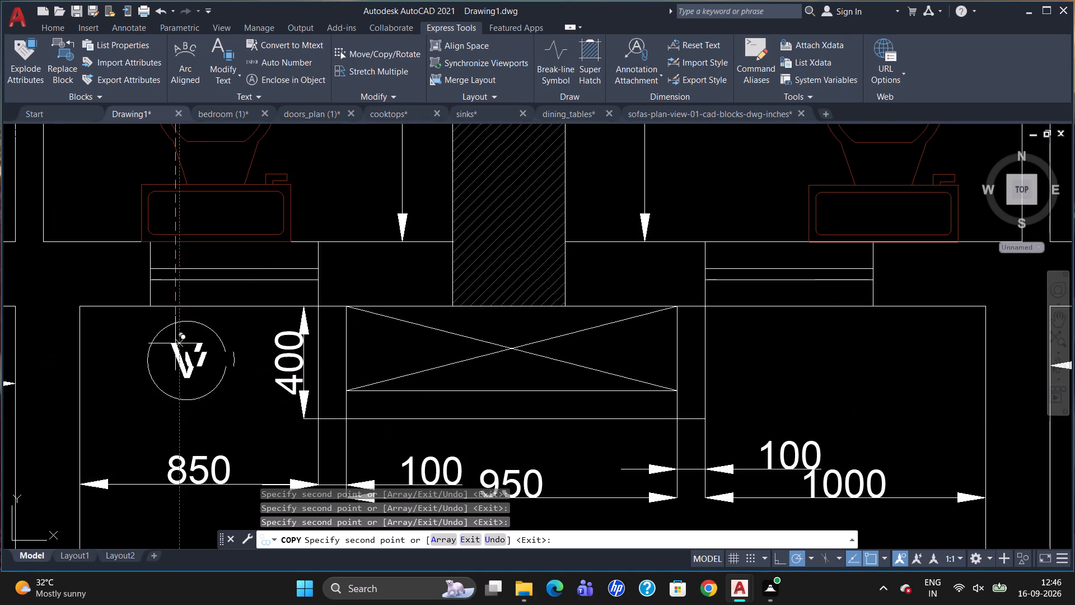
click(182, 331)
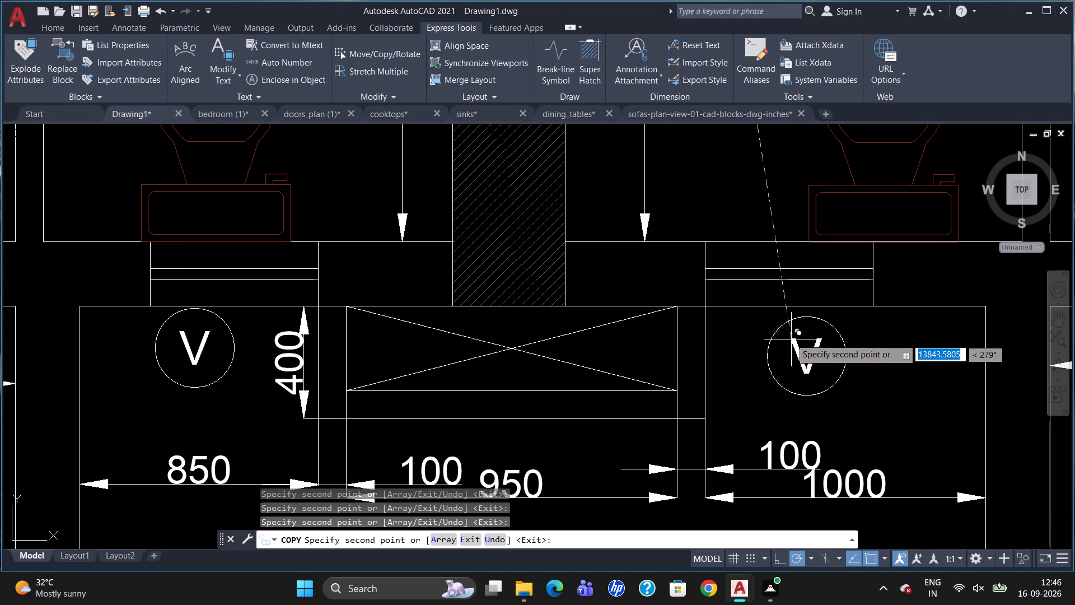
click(784, 329)
key(Escape)
Add a vertical linear dimension for the depth of the right flat's washbasin counter beside the hall.
scroll(726, 342, down, 3)
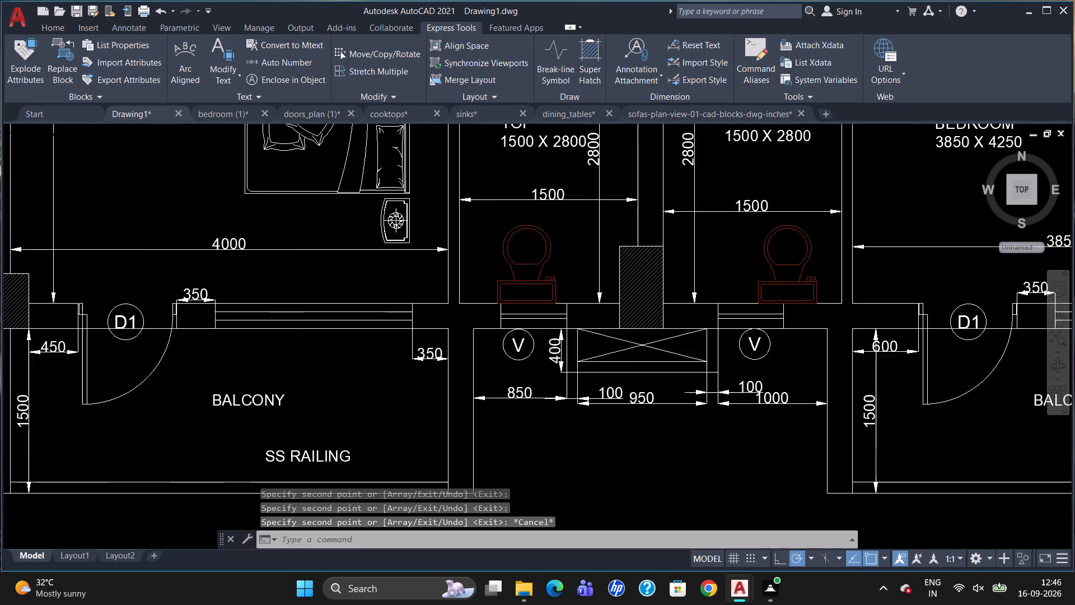
scroll(727, 357, down, 3)
scroll(896, 206, up, 2)
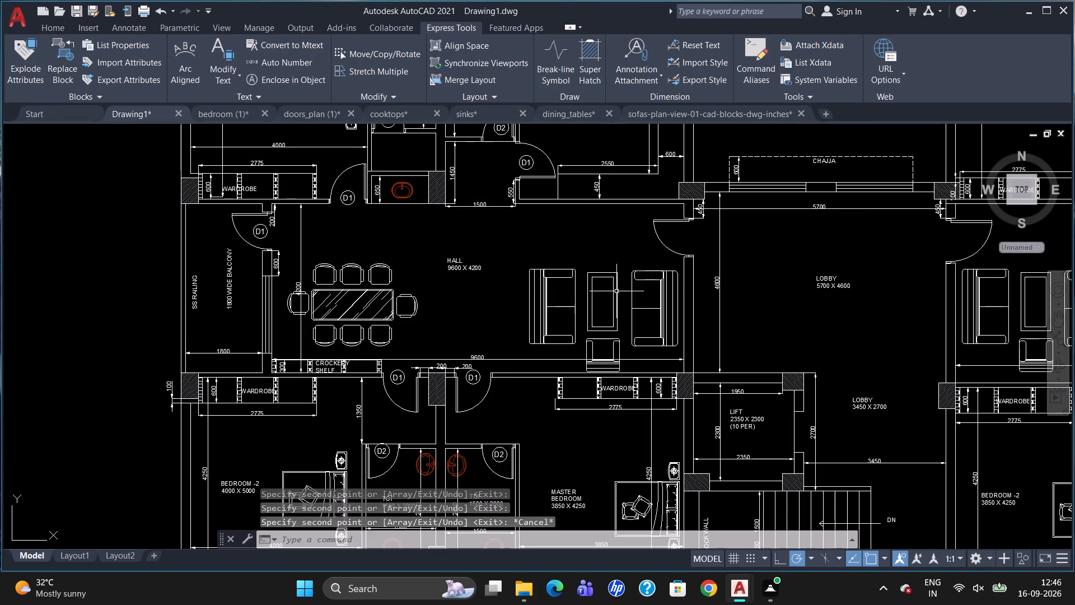
scroll(597, 258, down, 2)
scroll(904, 224, up, 2)
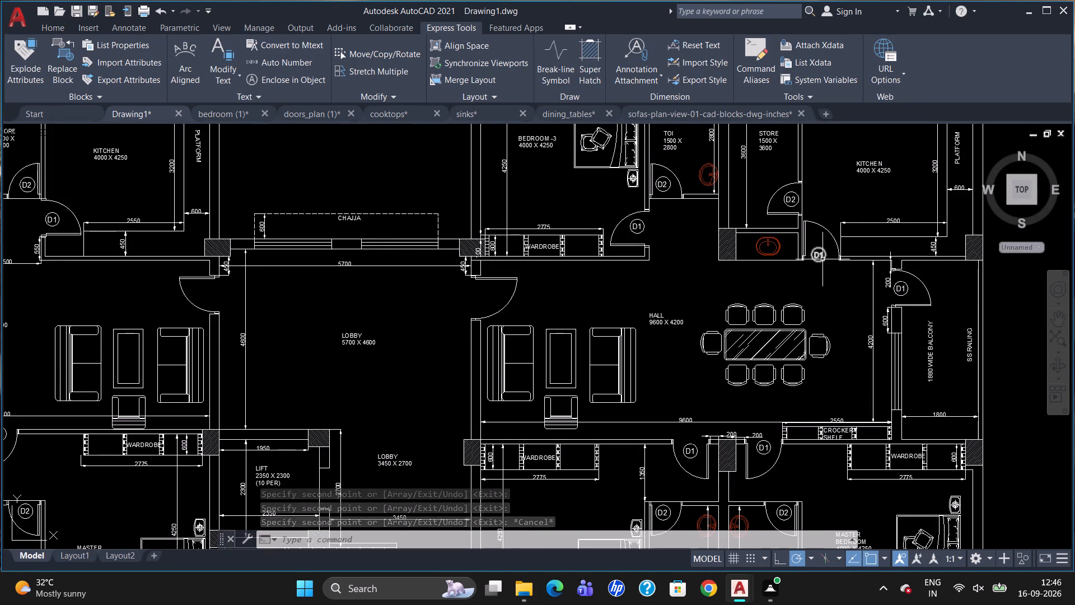
scroll(822, 259, up, 1)
text(DLI)
key(Return)
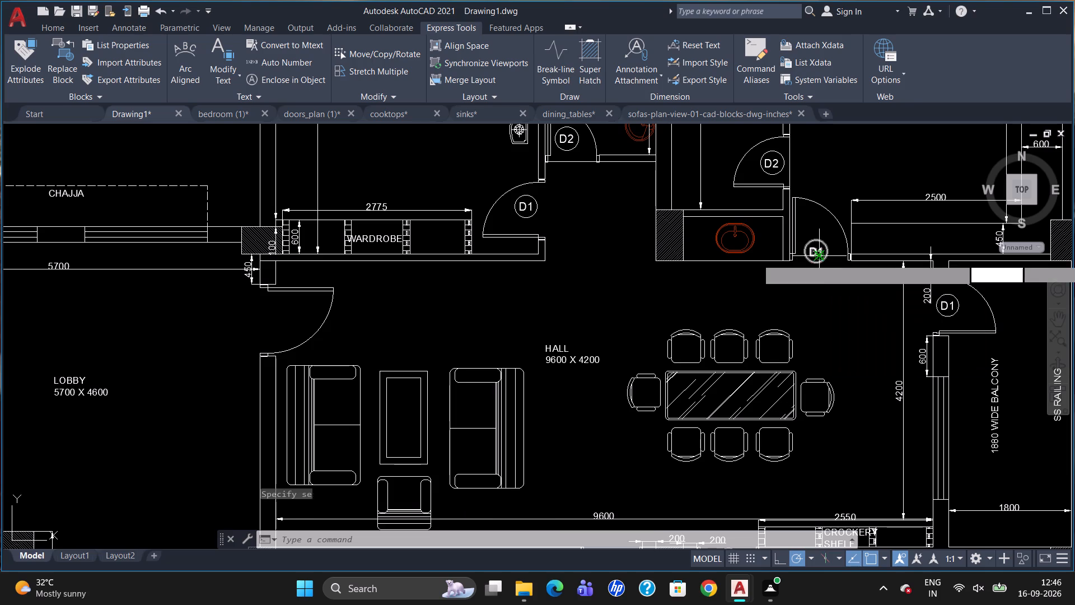
drag(683, 221, 686, 231)
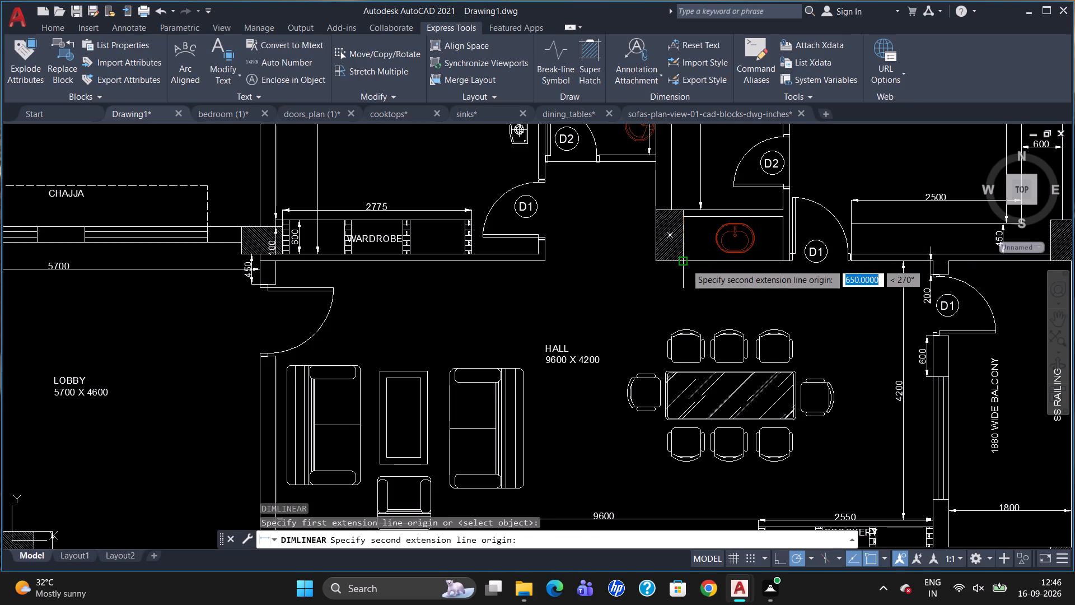
click(685, 263)
click(696, 260)
Add the text "W" at height 120 in the balcony just outside the right flat's Master Bedroom window.
scroll(760, 254, down, 1)
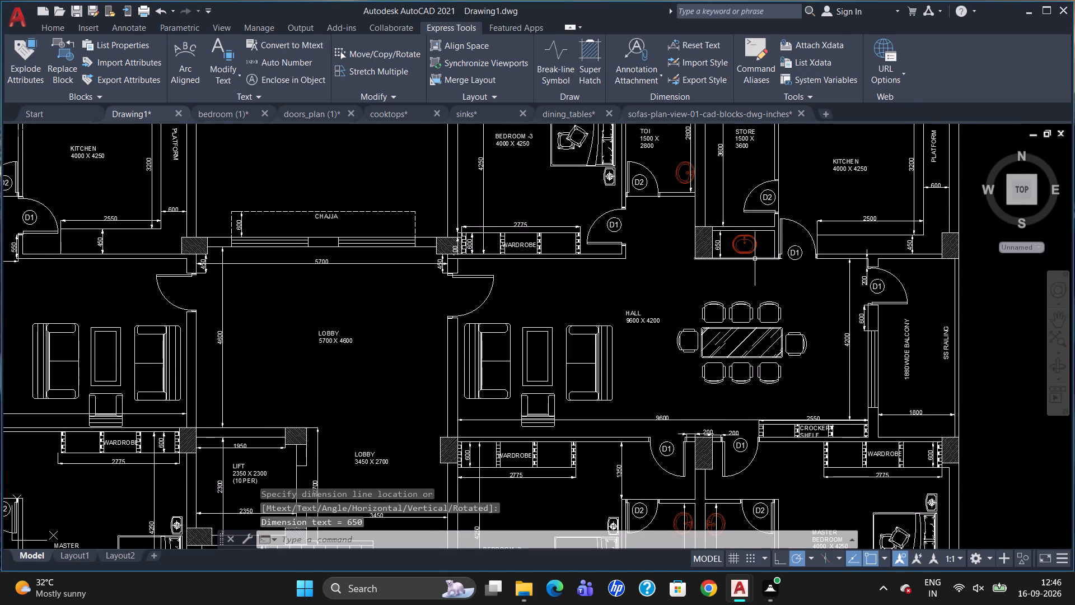
scroll(755, 259, down, 2)
scroll(912, 286, up, 1)
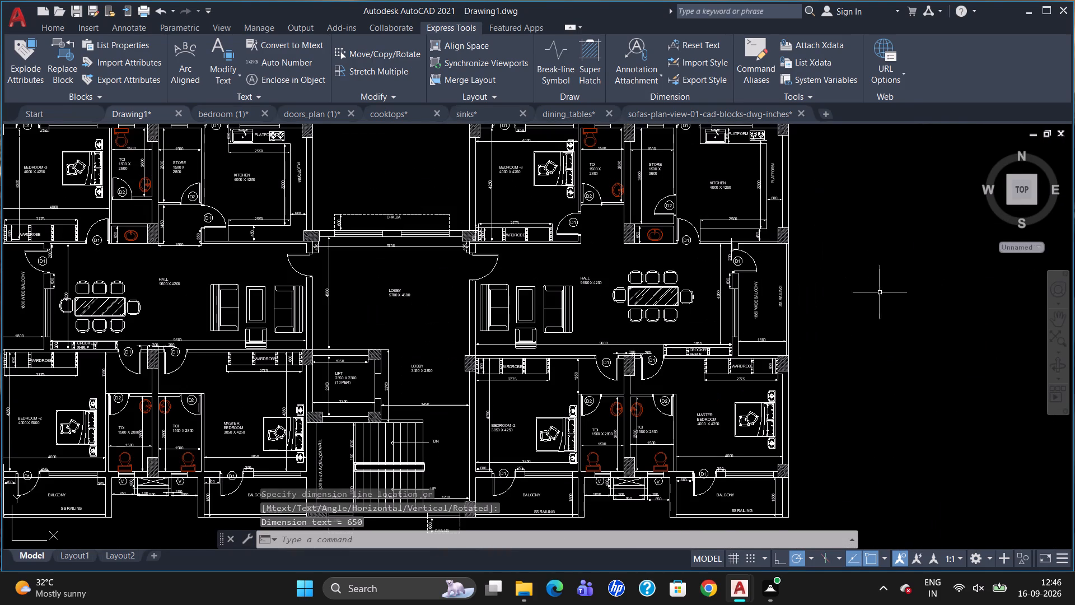
key(t)
key(Return)
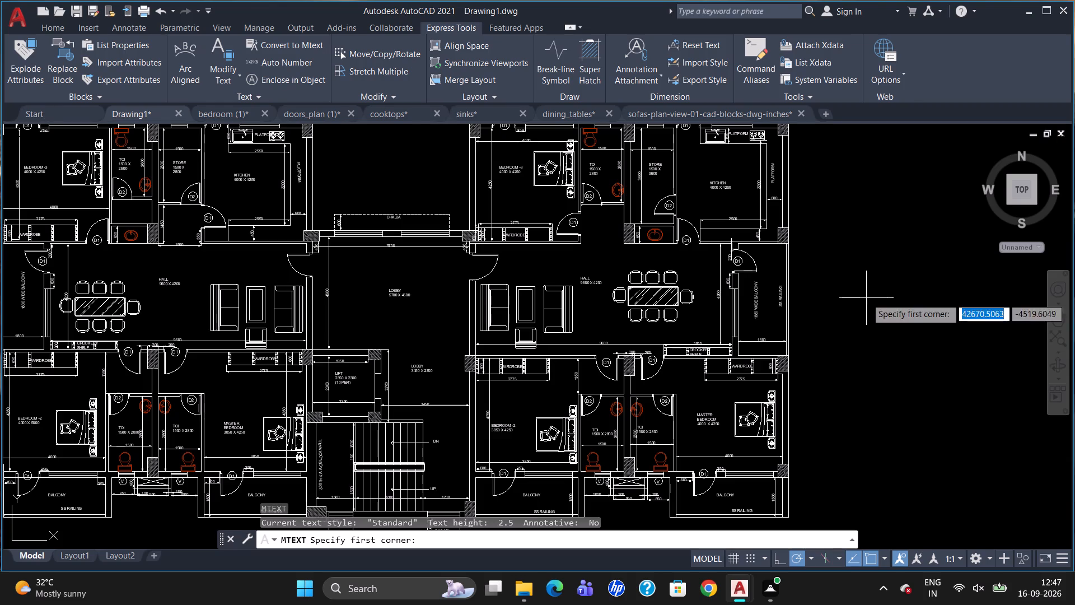
scroll(798, 257, down, 2)
scroll(782, 355, up, 5)
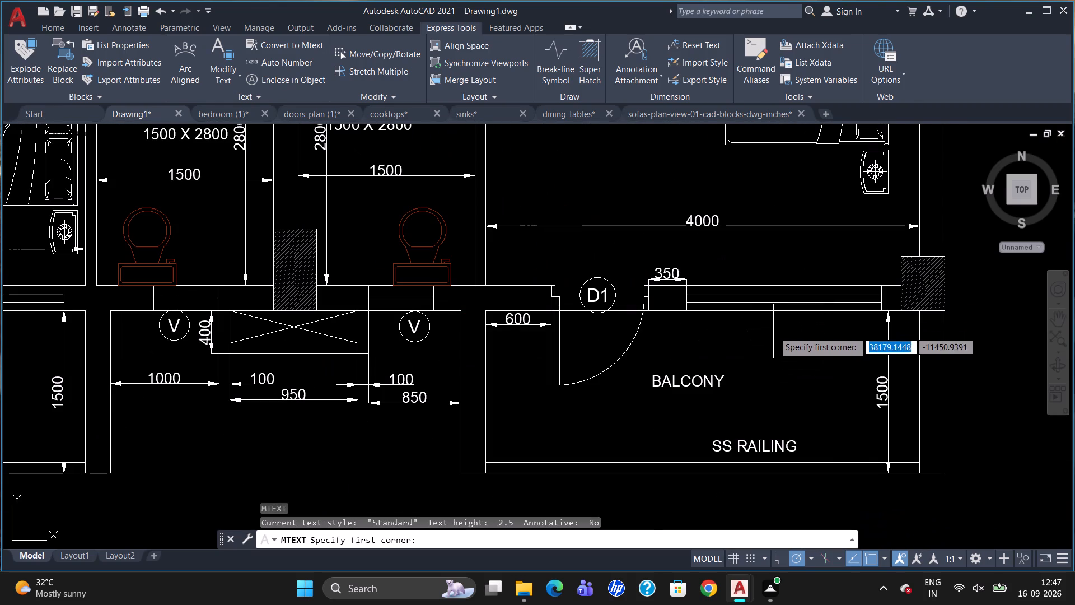
drag(773, 319, 777, 326)
click(814, 341)
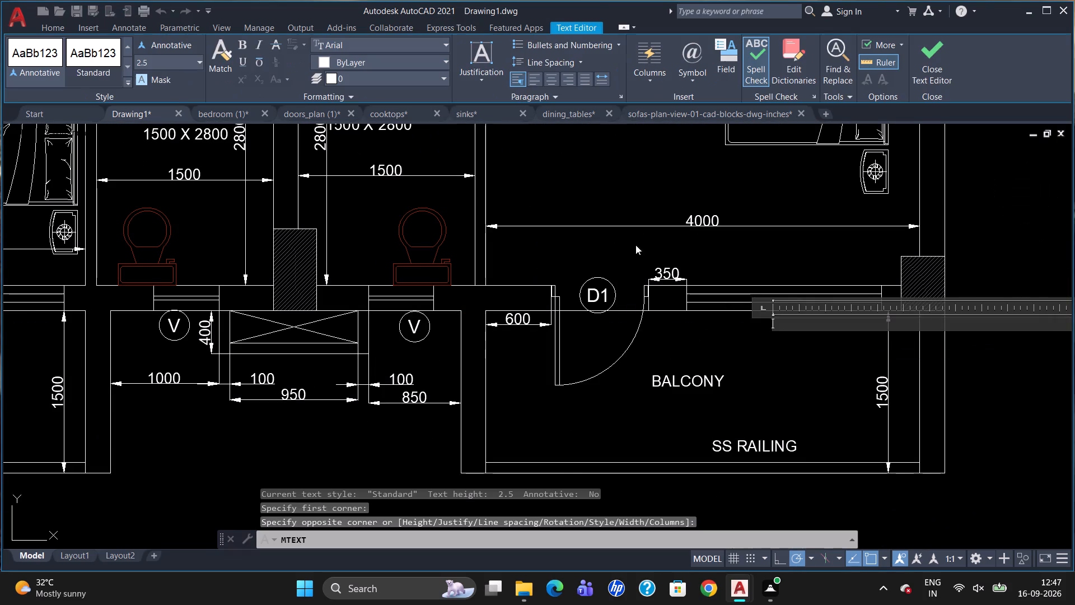
click(165, 62)
key(BackSpace)
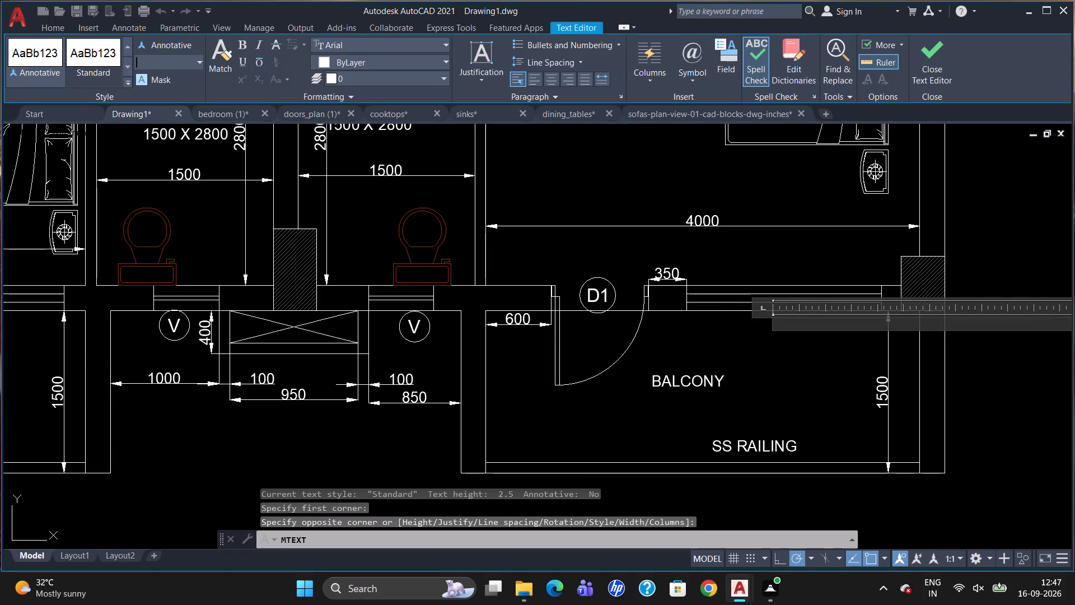
text(120)
key(Return)
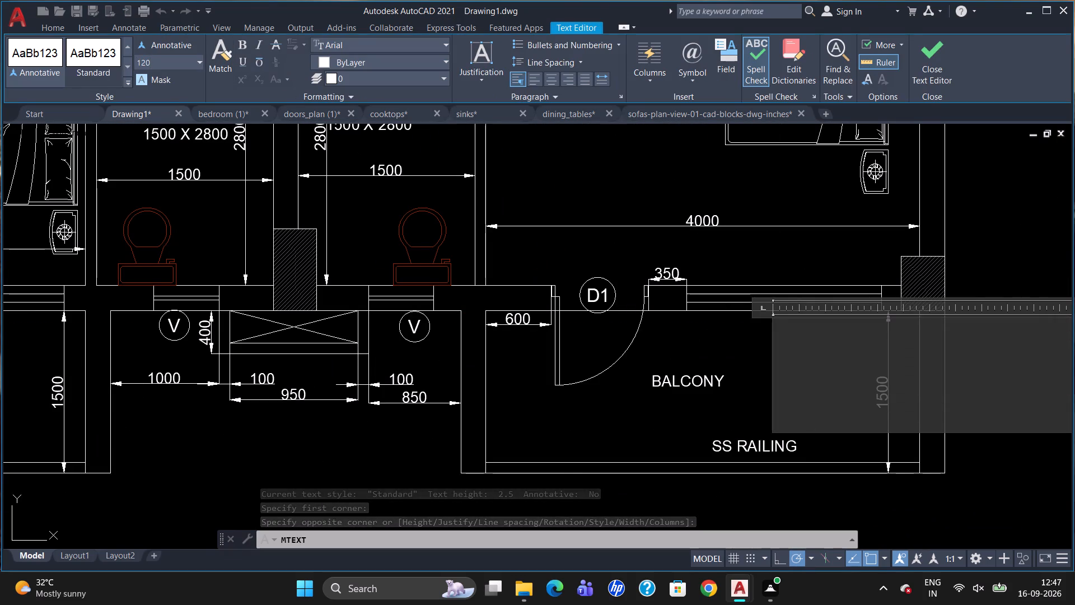
key(w)
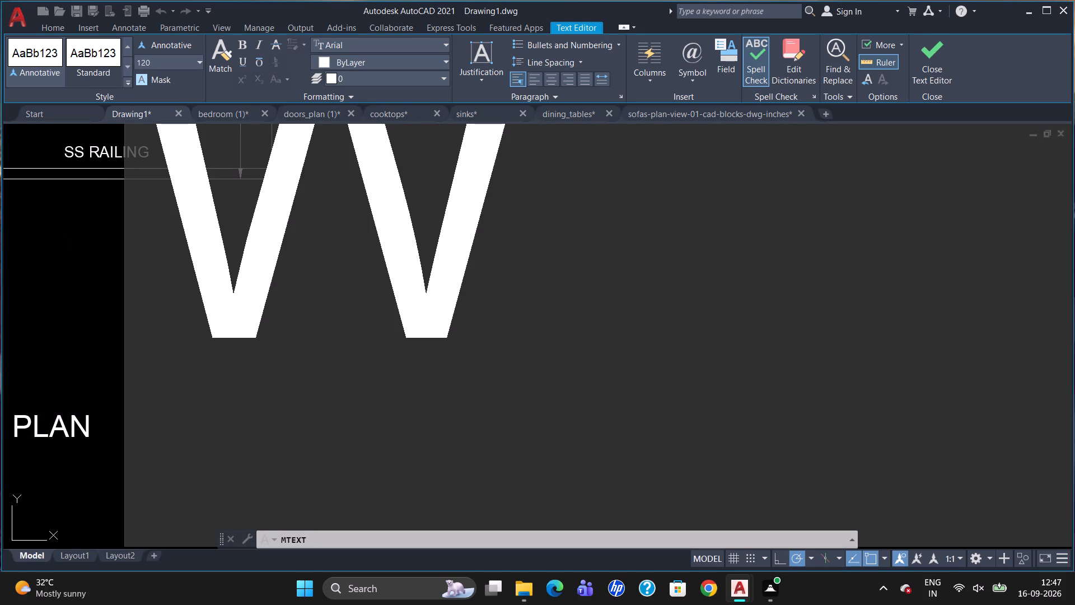
click(73, 290)
Enclose the W text in a constant-size circle with a 0.35 offset factor.
scroll(541, 258, down, 3)
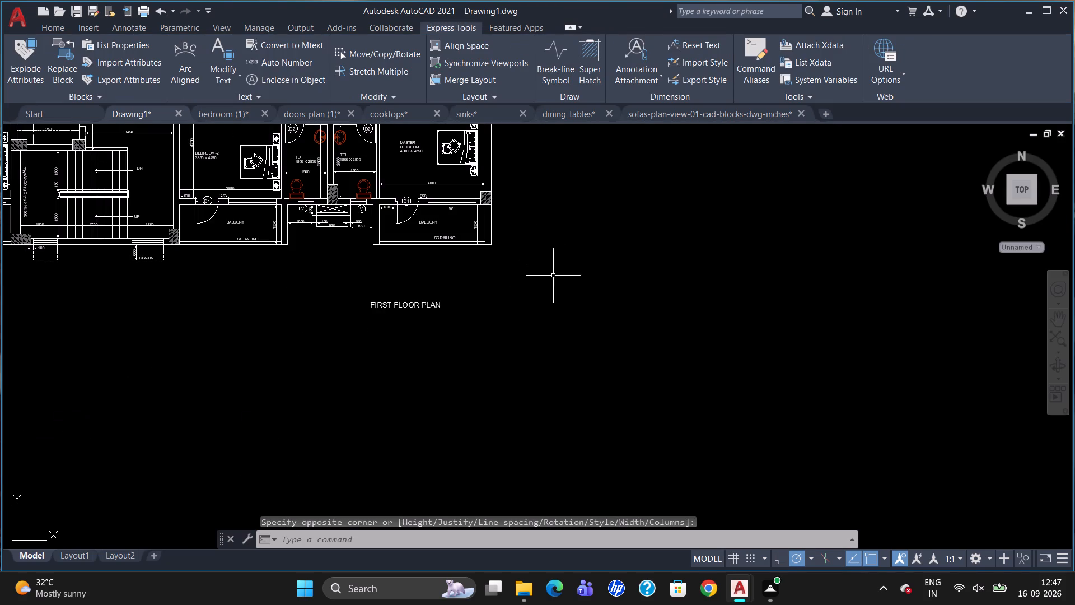
scroll(443, 186, up, 3)
click(469, 278)
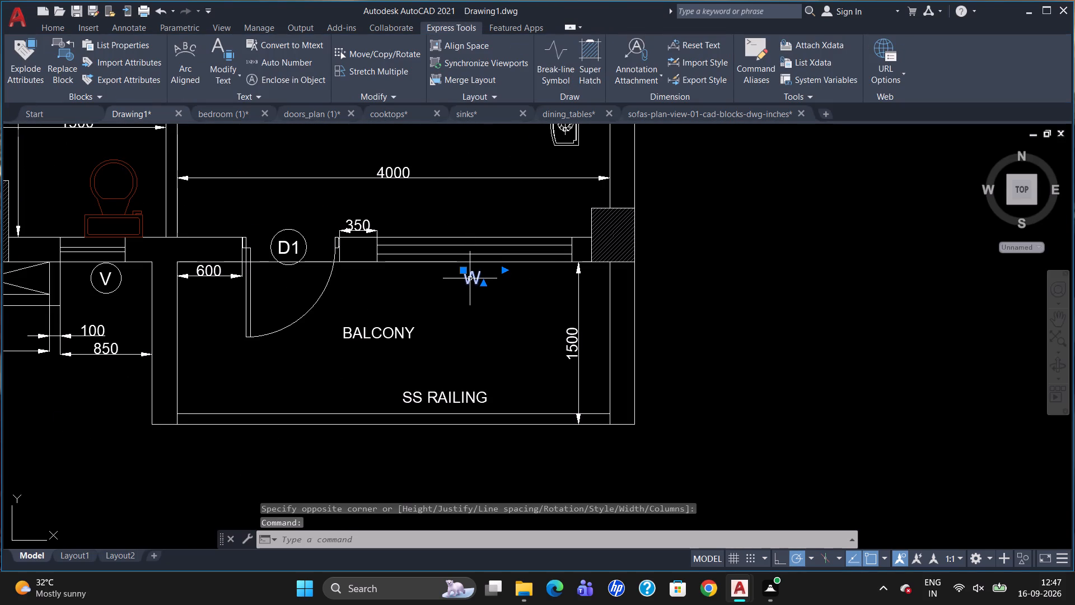
click(294, 75)
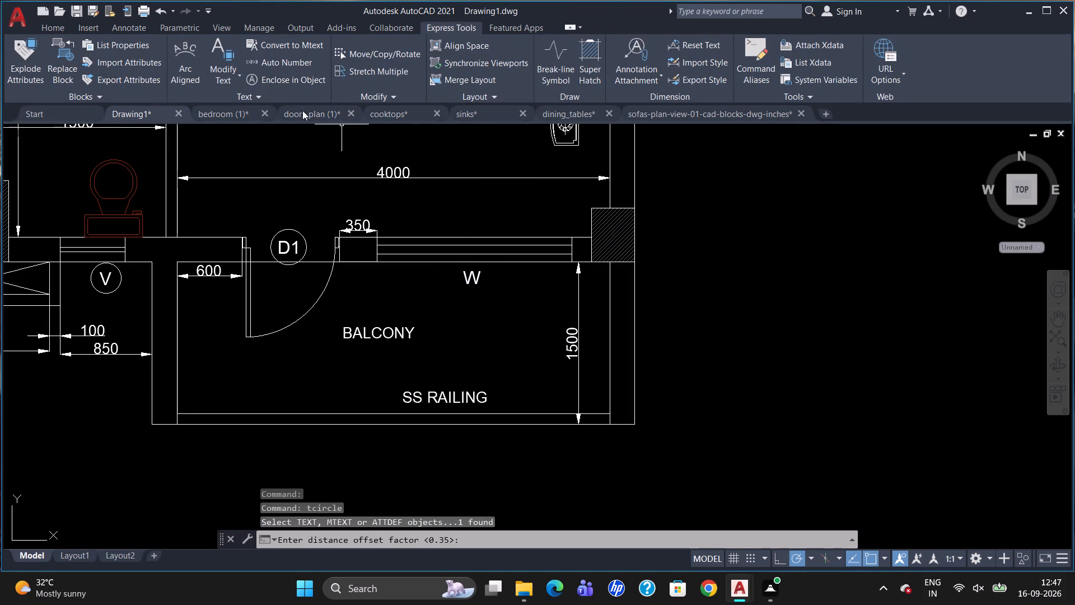
key(Return)
key(Return)
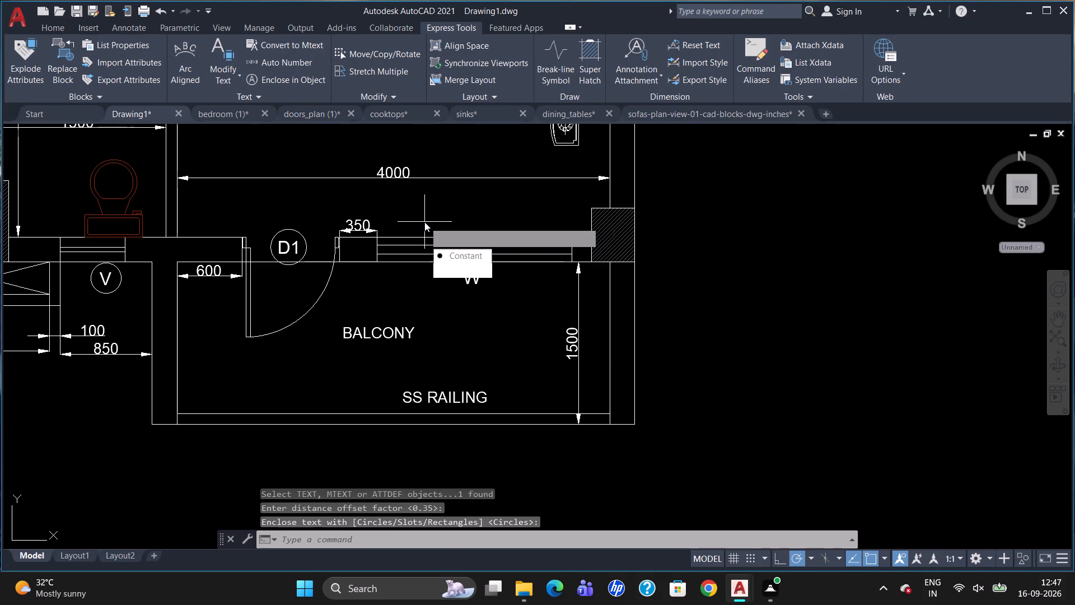
key(Return)
Group the W text with its circle as one tag.
click(487, 281)
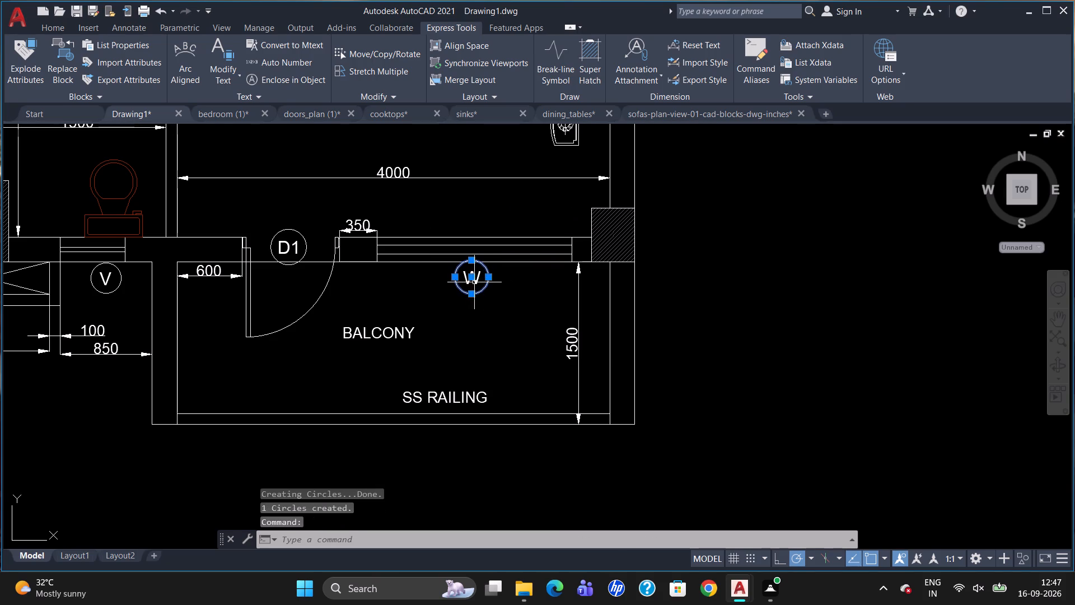
scroll(461, 277, up, 2)
click(471, 276)
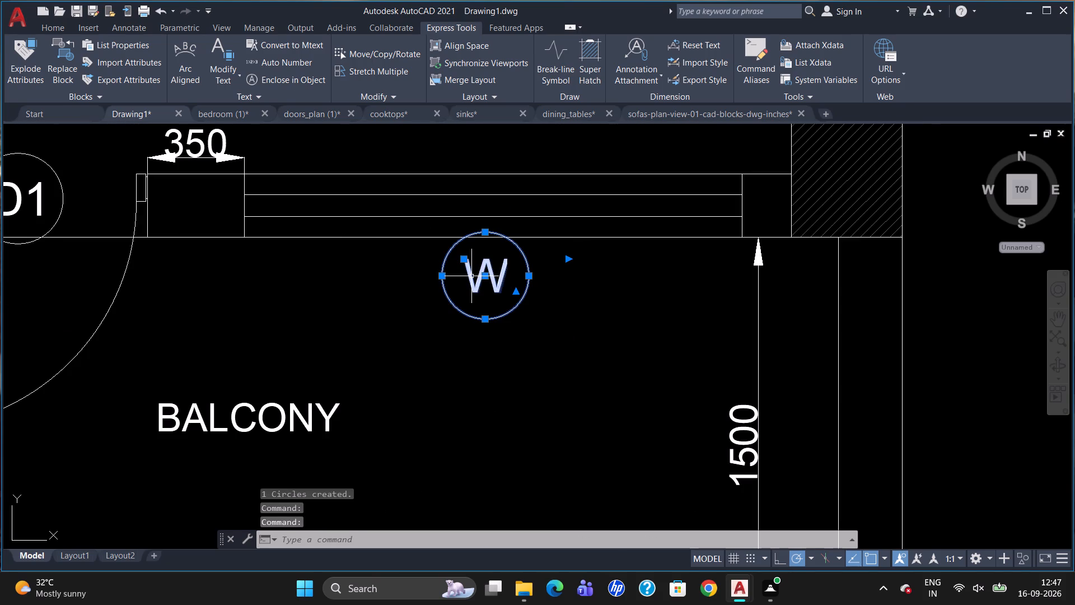
key(g)
key(Return)
Move the grouped W tag slightly down so it sits clear of the Master Bedroom's window wall.
click(471, 276)
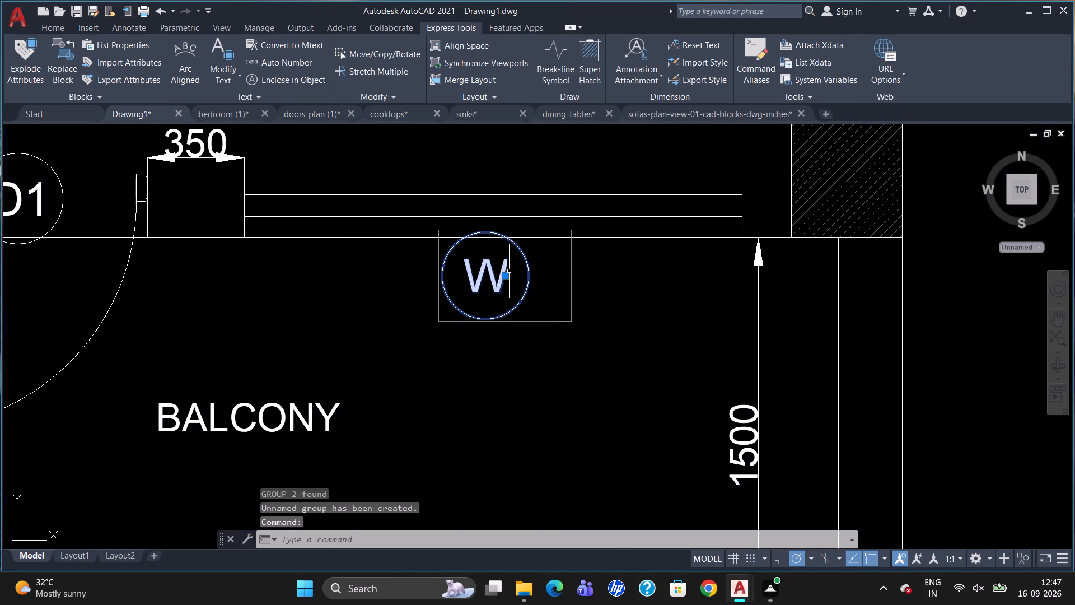
click(506, 276)
click(508, 294)
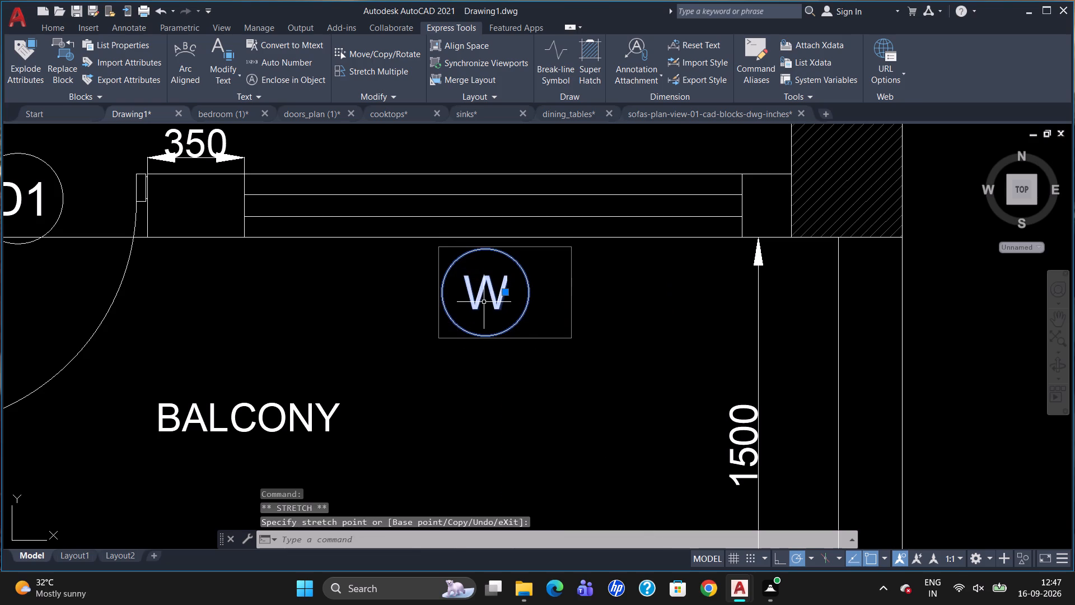
Copy the W tag to the windows of the three remaining balconies along the lower side of the first floor plan.
text(CO)
key(Return)
click(482, 297)
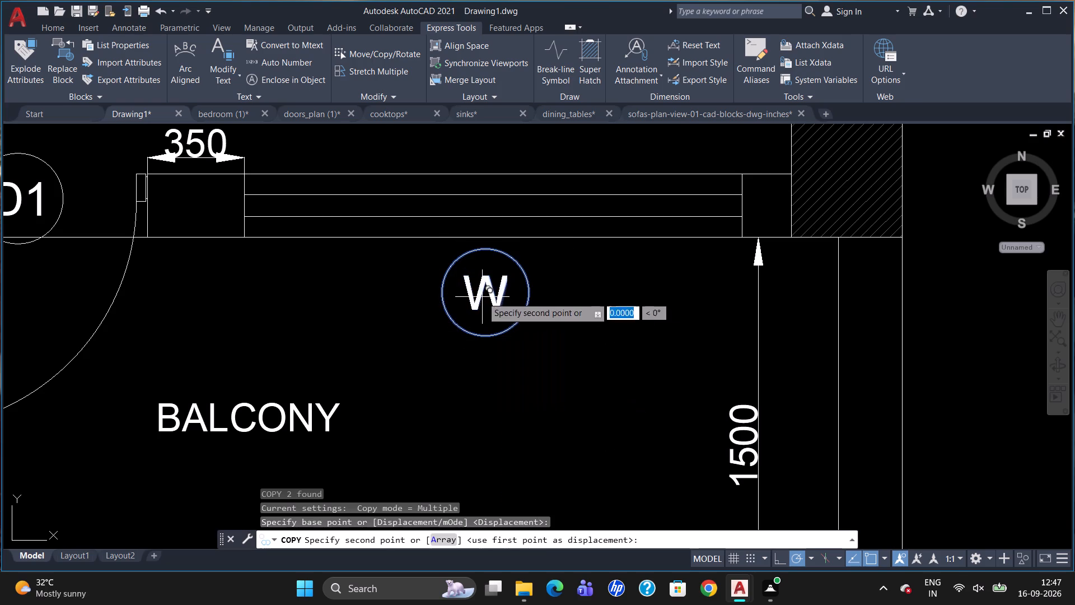
scroll(491, 281, down, 5)
scroll(596, 271, down, 2)
scroll(413, 291, up, 3)
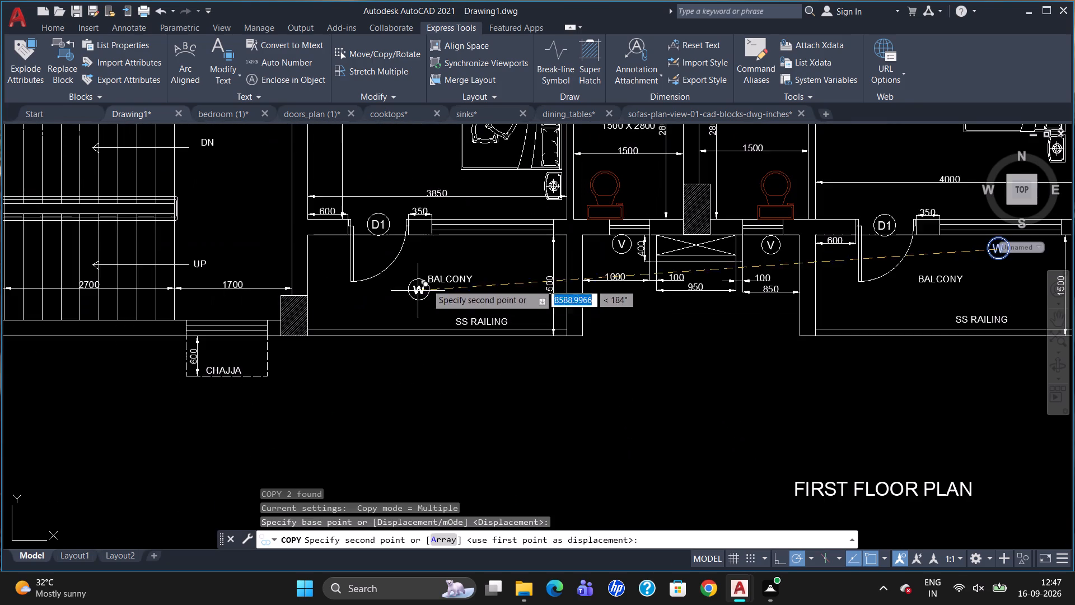
scroll(497, 246, up, 2)
click(510, 252)
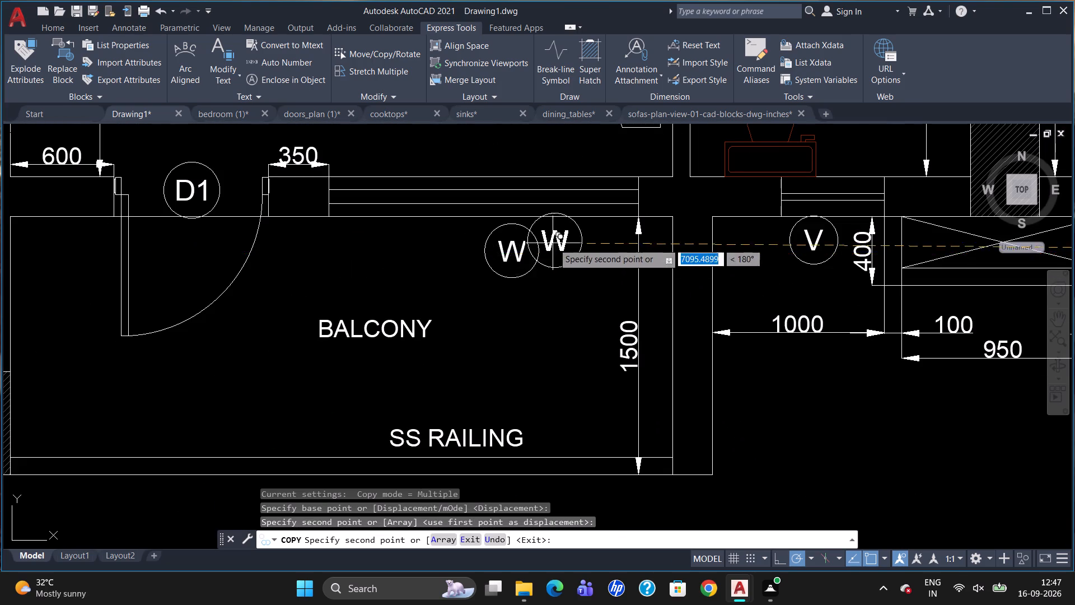
scroll(553, 245, down, 3)
scroll(457, 279, down, 3)
scroll(355, 283, up, 4)
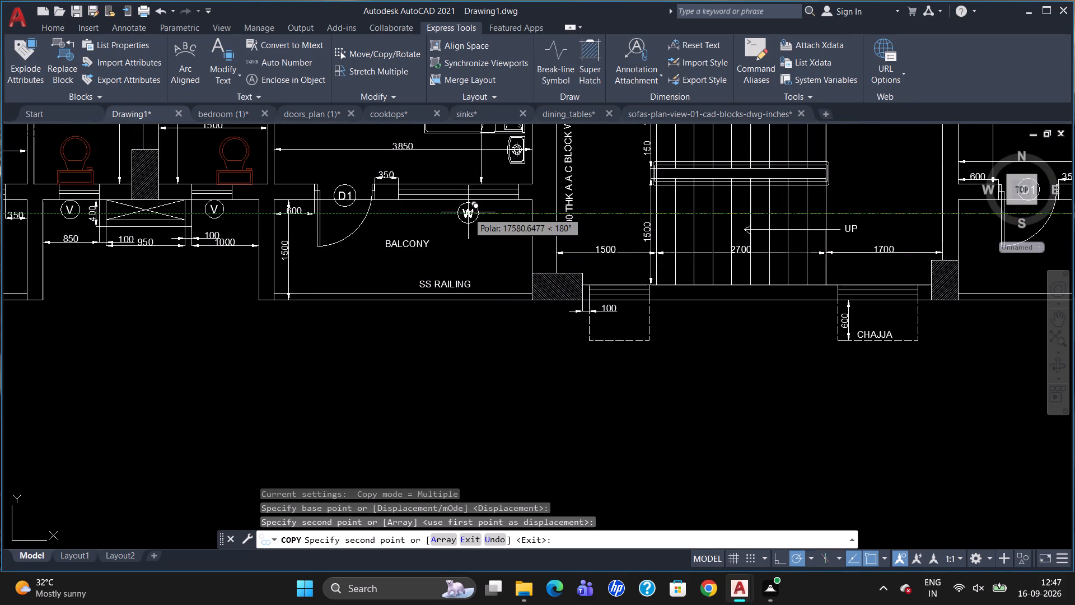
click(469, 211)
scroll(522, 208, down, 2)
scroll(288, 213, up, 3)
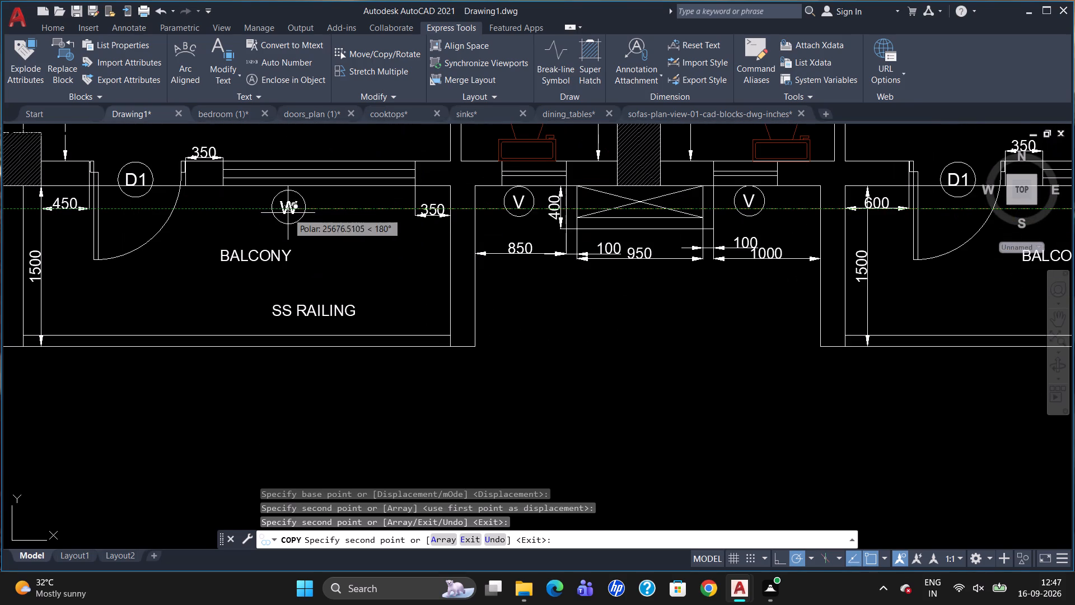
click(297, 211)
Place copies of the W tag at the left flat's Bedroom-3 balcony window and kitchen window in the wash area.
scroll(475, 314, down, 5)
scroll(455, 158, up, 3)
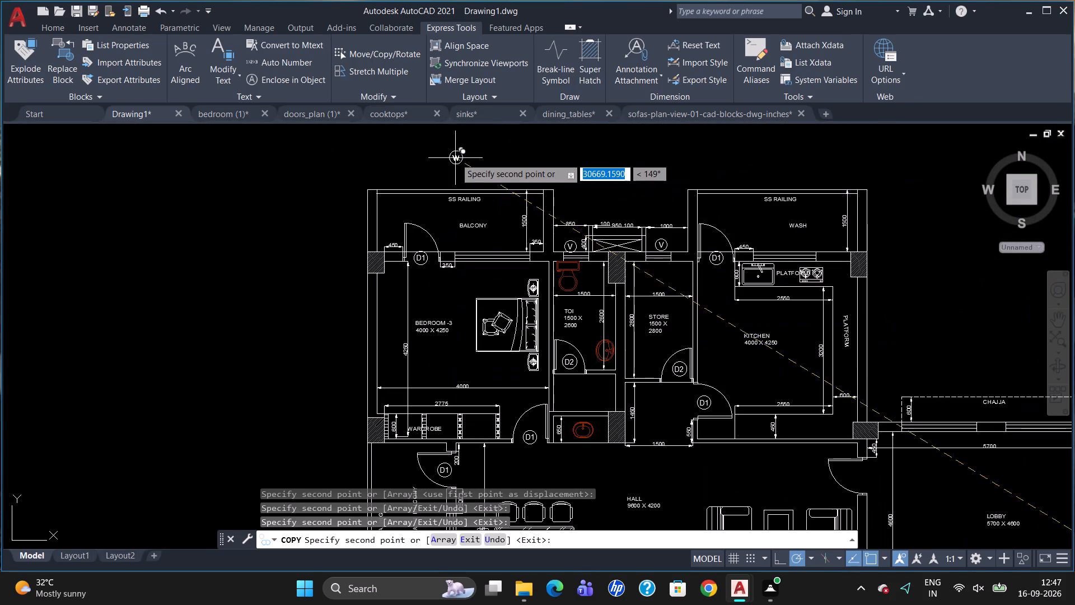
scroll(473, 235, up, 2)
click(544, 261)
scroll(466, 262, down, 2)
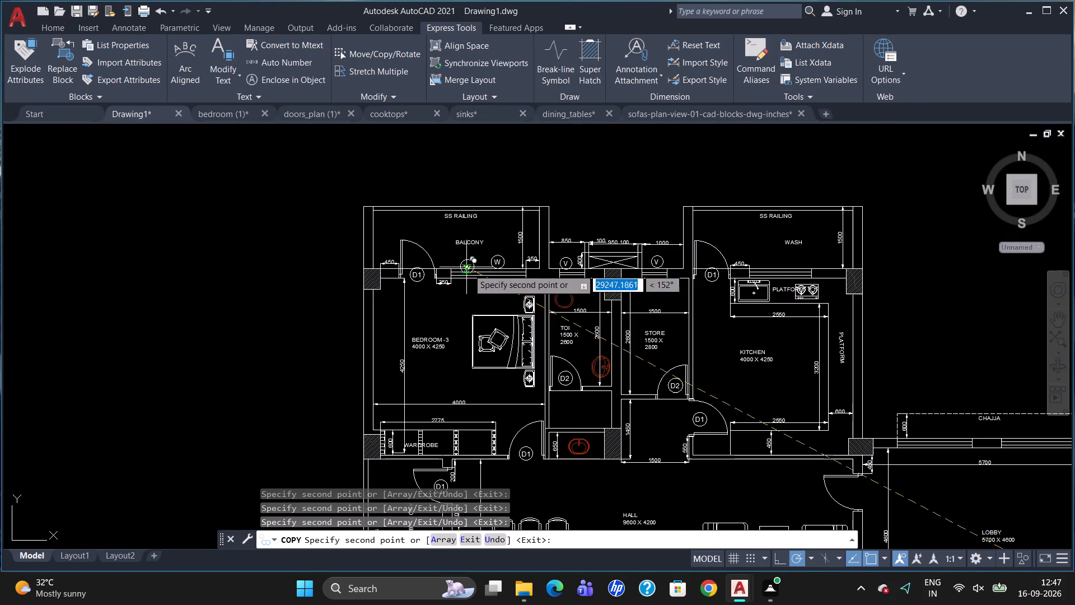
scroll(766, 253, up, 2)
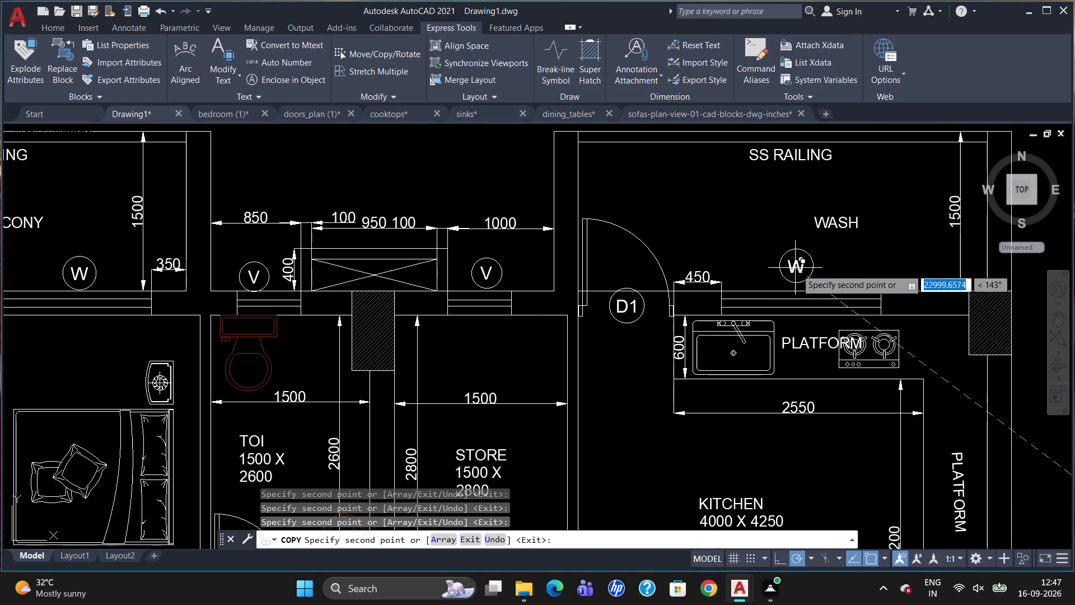
click(801, 273)
scroll(697, 260, down, 3)
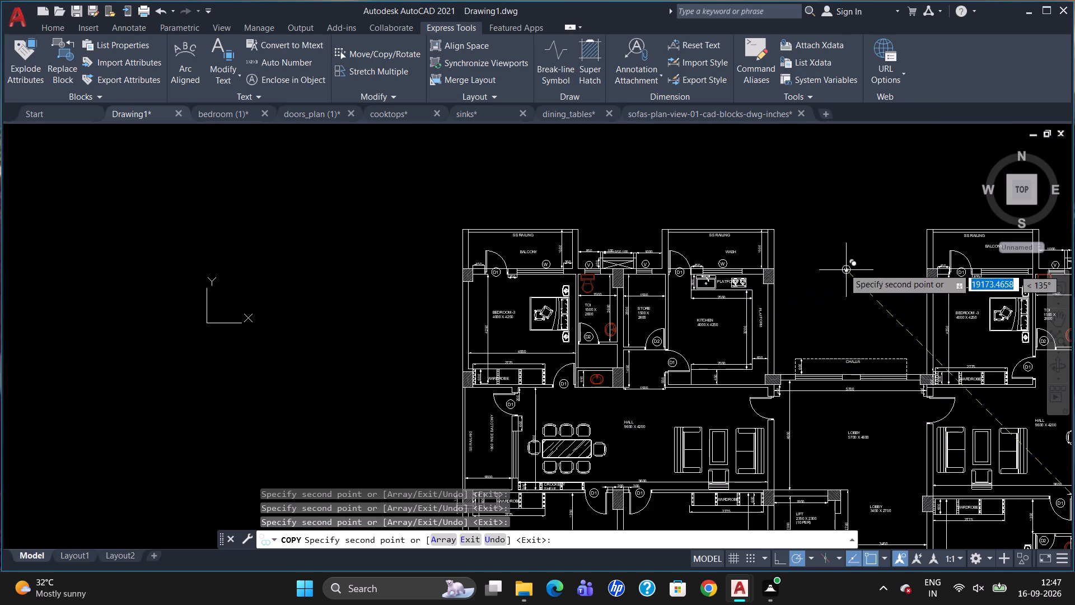
Place copies of the W tag at the right flat's Bedroom-3 balcony window and kitchen window in the wash area.
scroll(708, 211, down, 2)
scroll(873, 232, up, 3)
scroll(683, 231, up, 2)
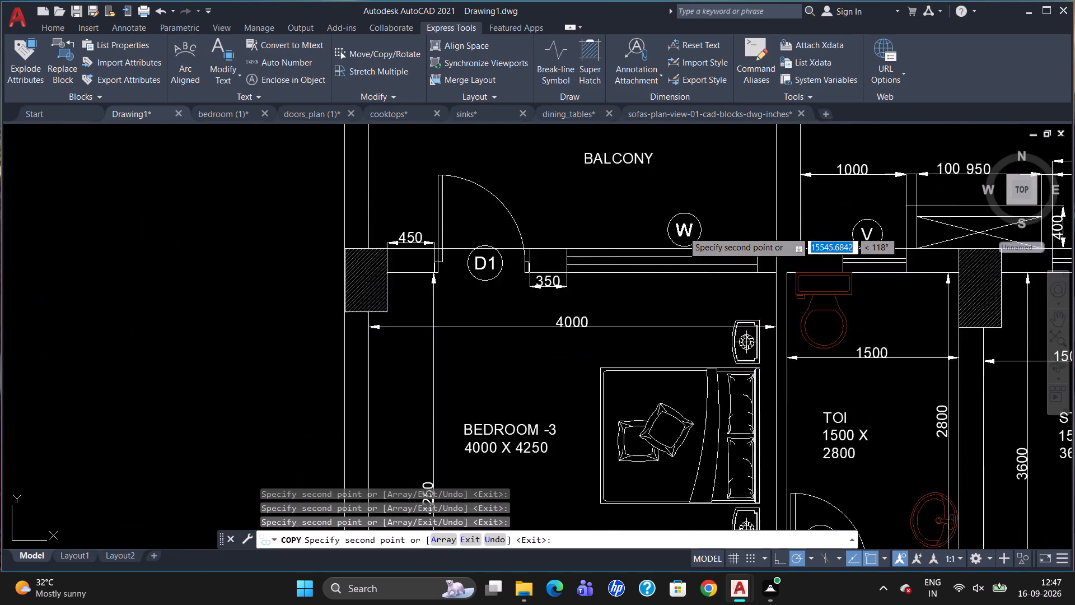
scroll(683, 231, up, 1)
click(684, 231)
scroll(604, 258, down, 3)
scroll(896, 251, up, 2)
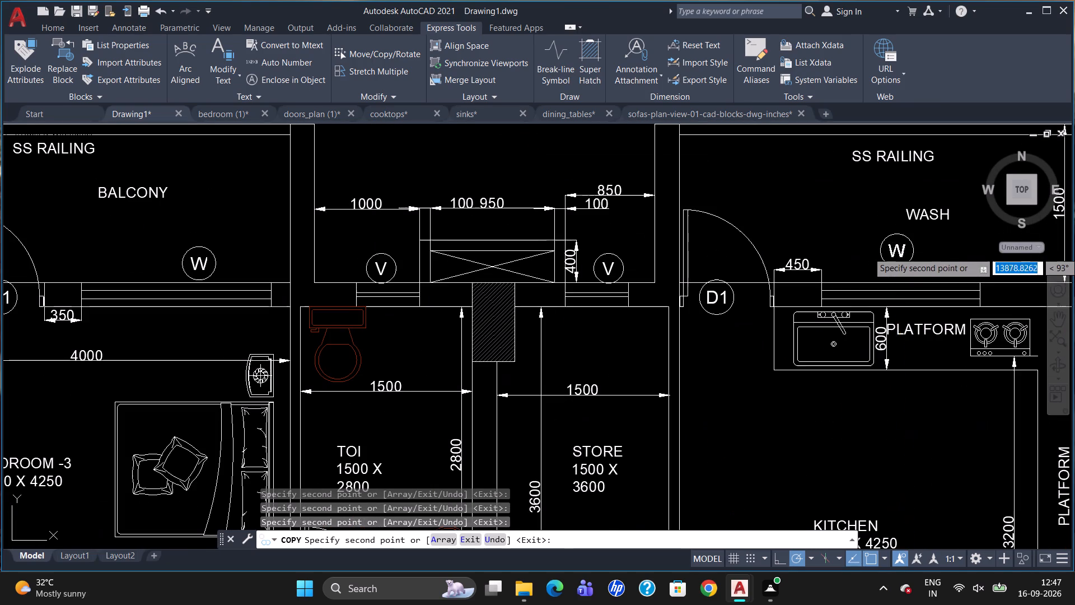
click(905, 257)
scroll(784, 232, down, 3)
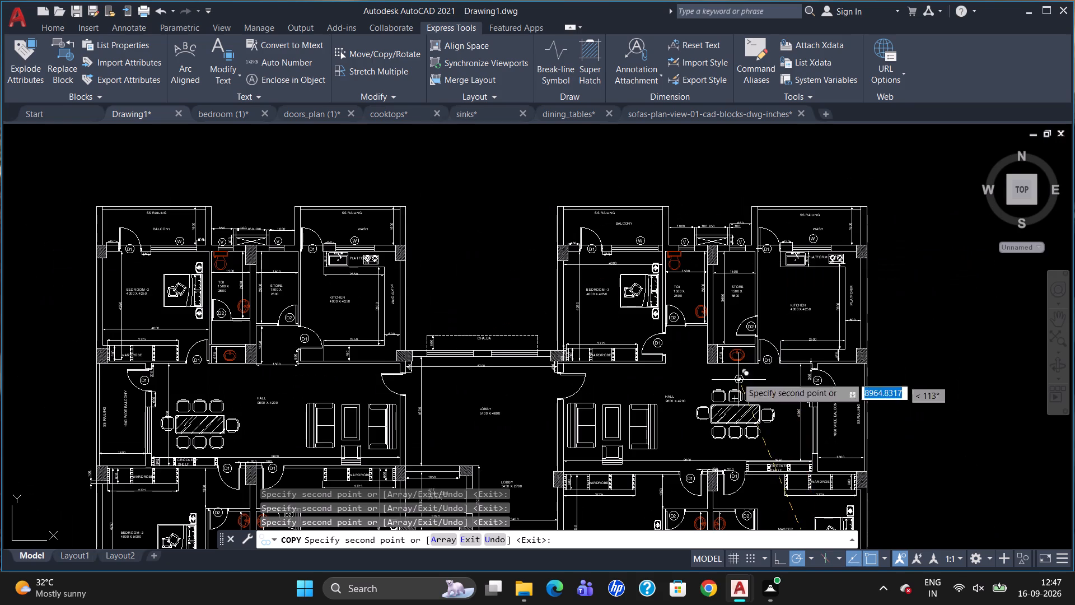
scroll(726, 277, down, 2)
scroll(630, 473, up, 3)
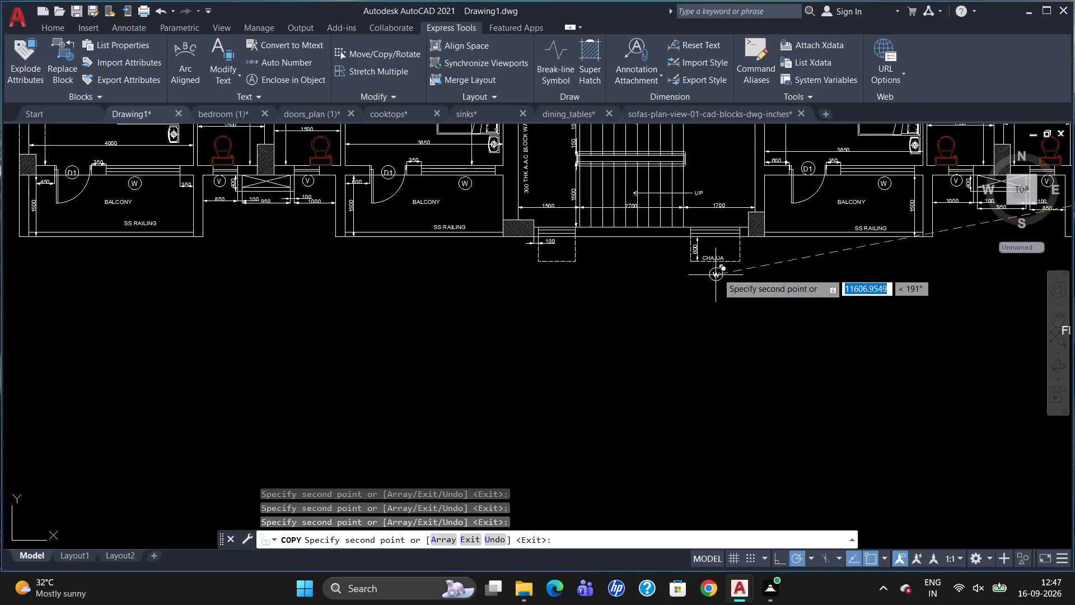
key(Escape)
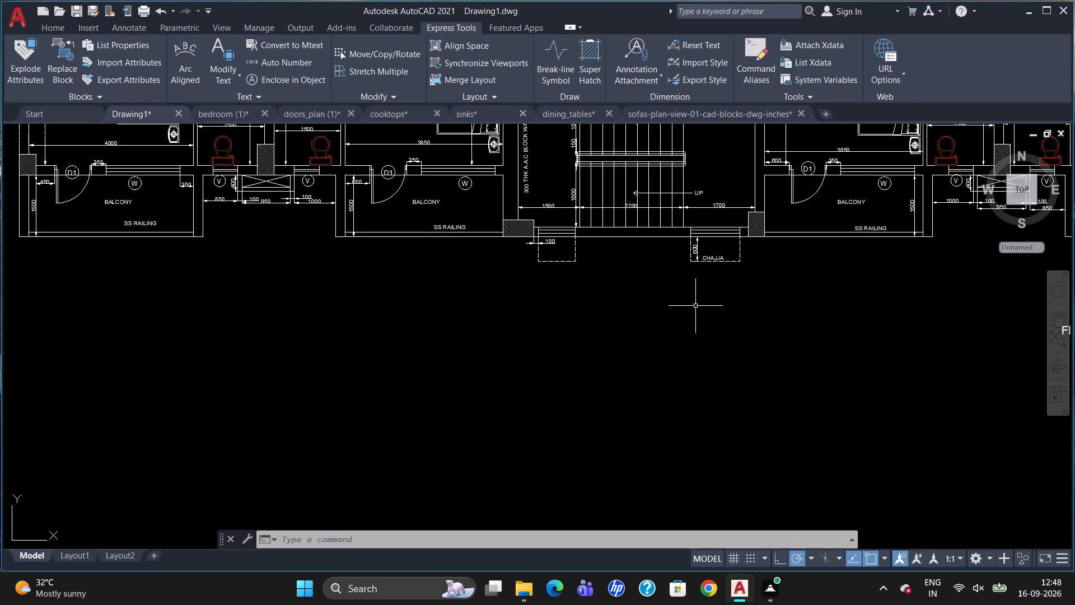
Add the text "W2" at height 120 above the CHAJJA label outside the wider staircase window.
scroll(755, 250, up, 2)
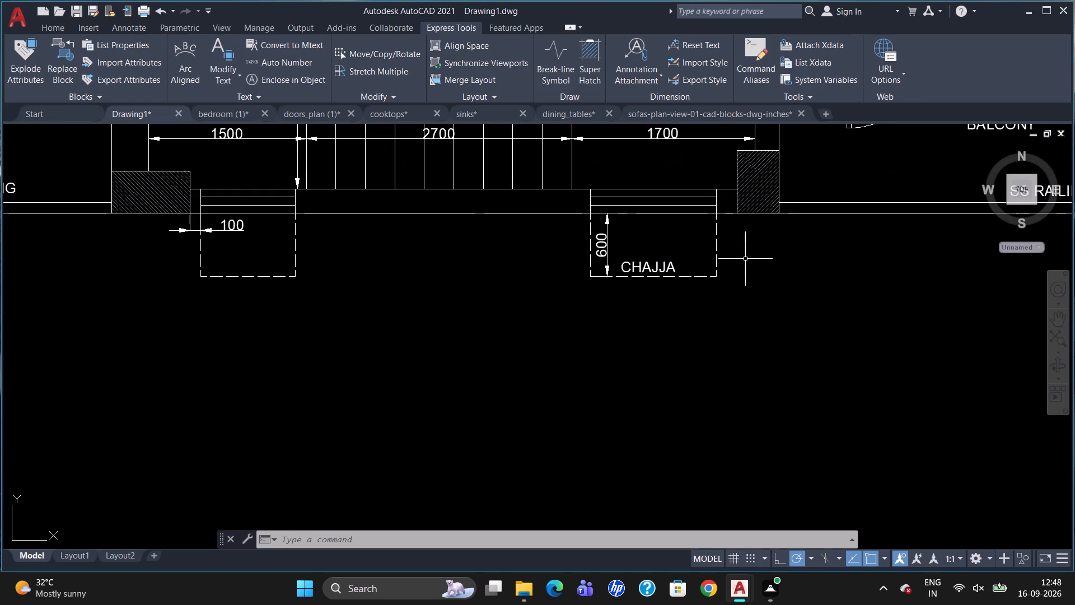
key(t)
key(Return)
scroll(667, 244, up, 1)
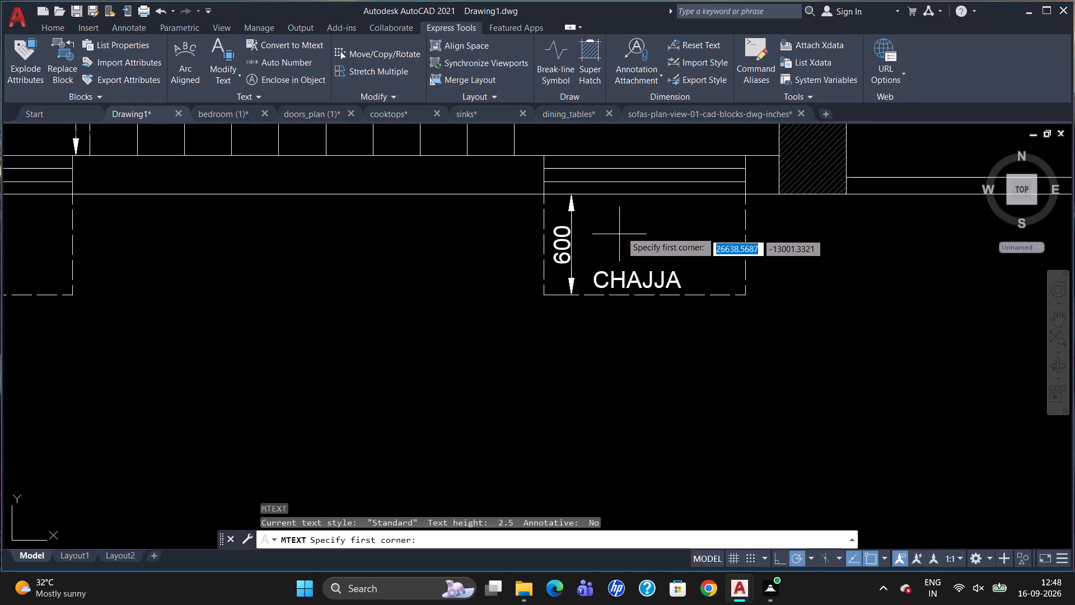
click(630, 220)
click(673, 241)
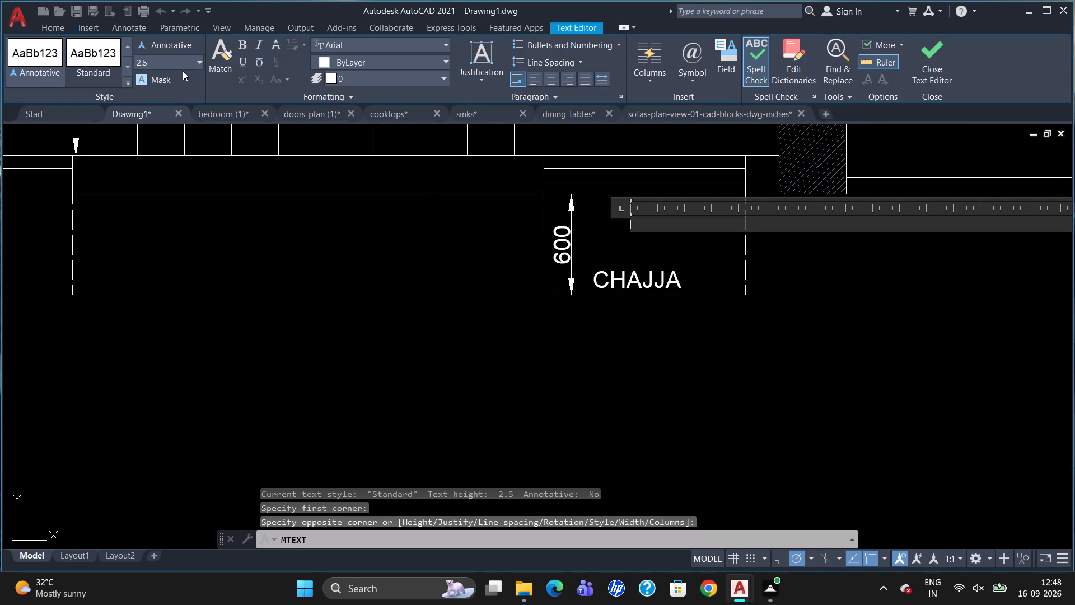
click(181, 67)
key(equal)
key(BackSpace)
key(1)
key(2)
key(0)
key(Return)
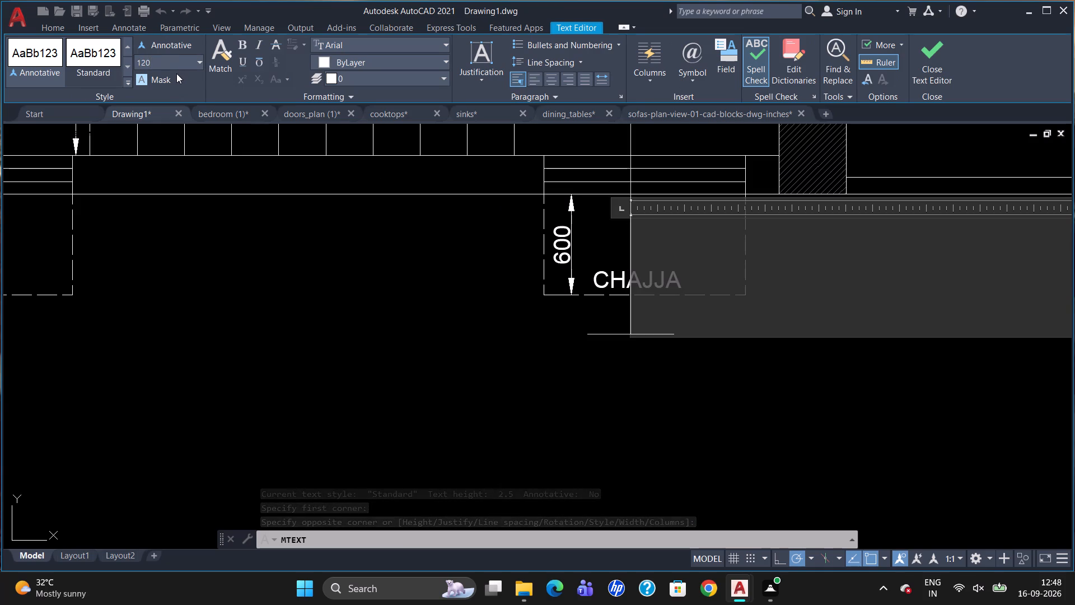
text(W1)
key(BackSpace)
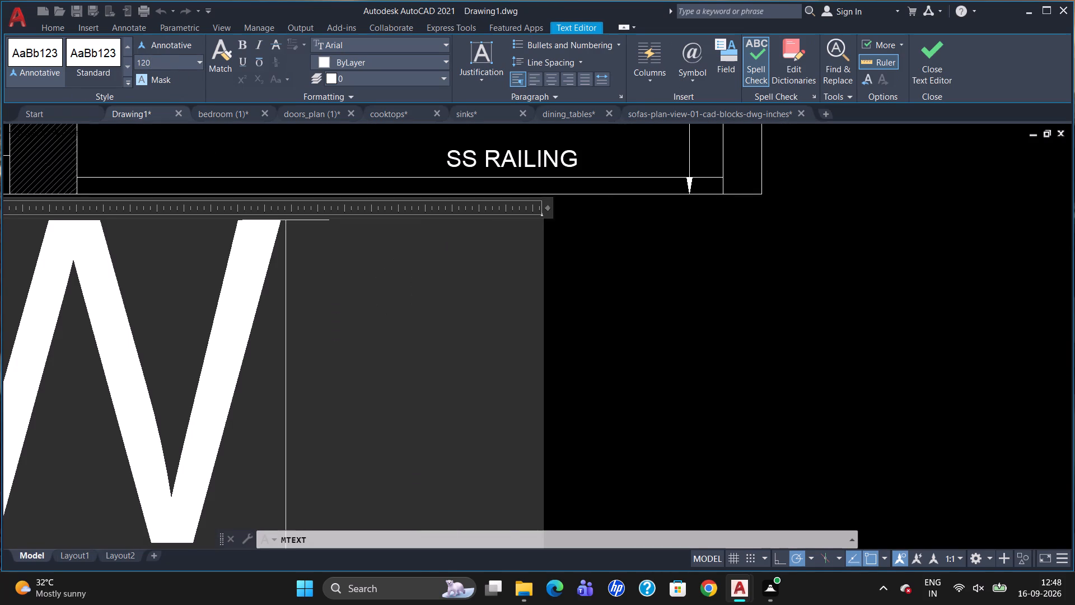
key(2)
click(671, 355)
scroll(726, 315, down, 2)
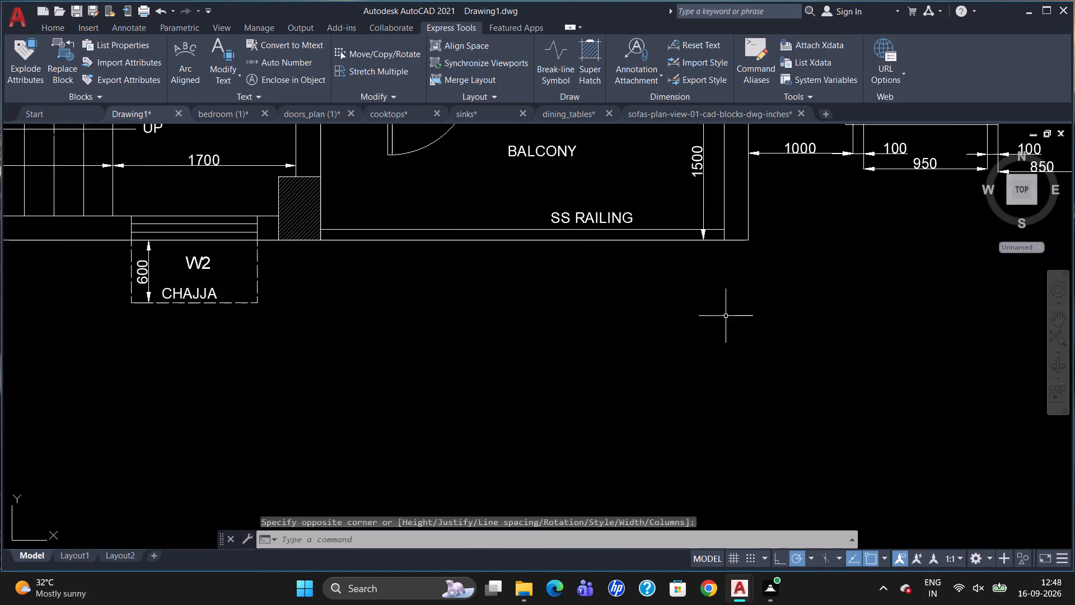
Enclose the W2 text in a constant-size circle with a 0.35 offset factor.
click(388, 282)
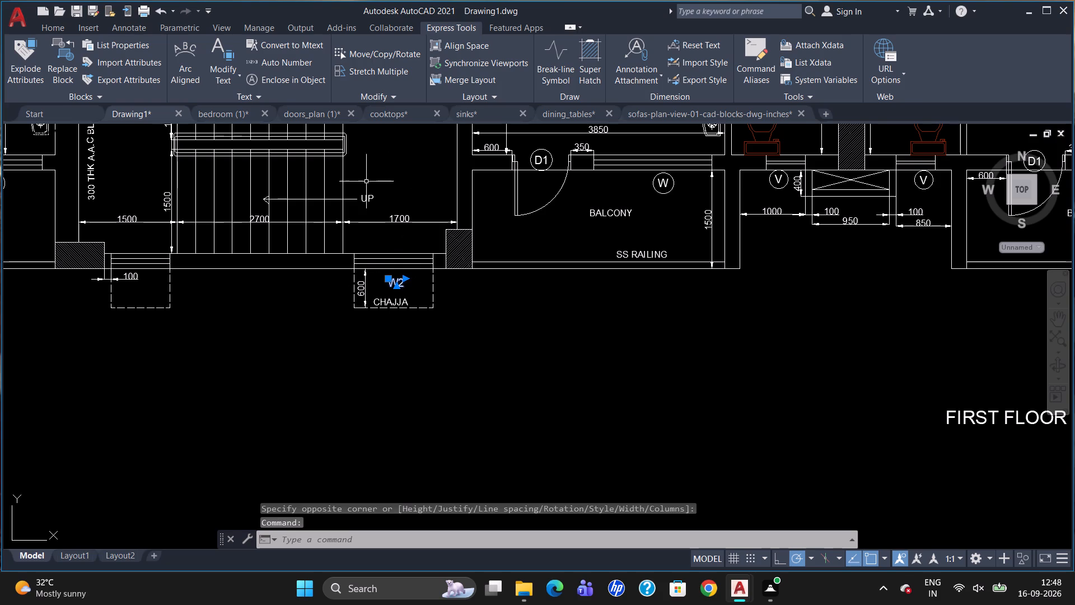
click(311, 80)
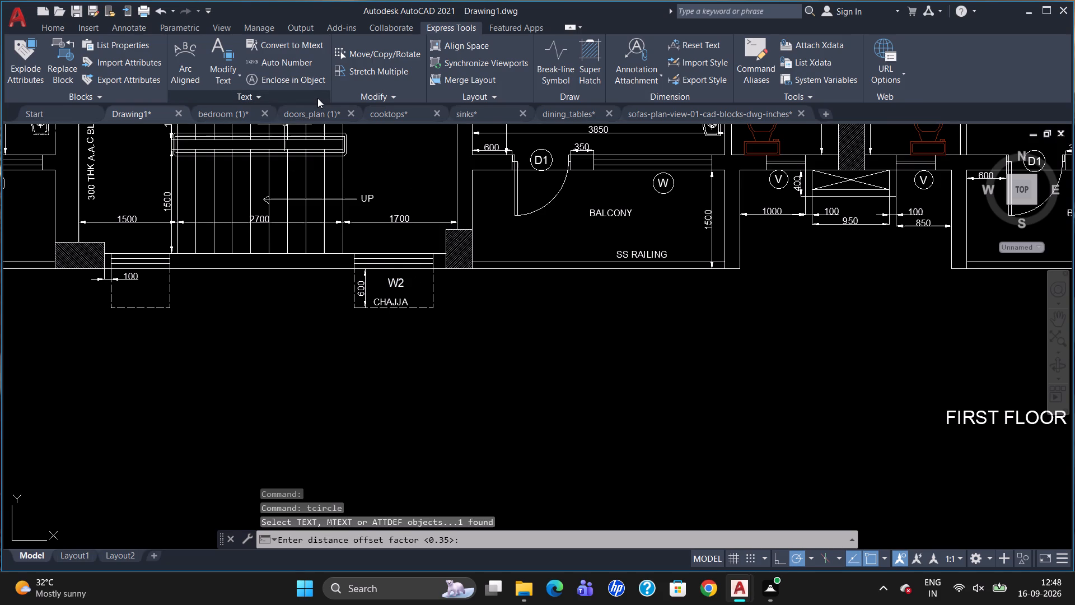
click(304, 81)
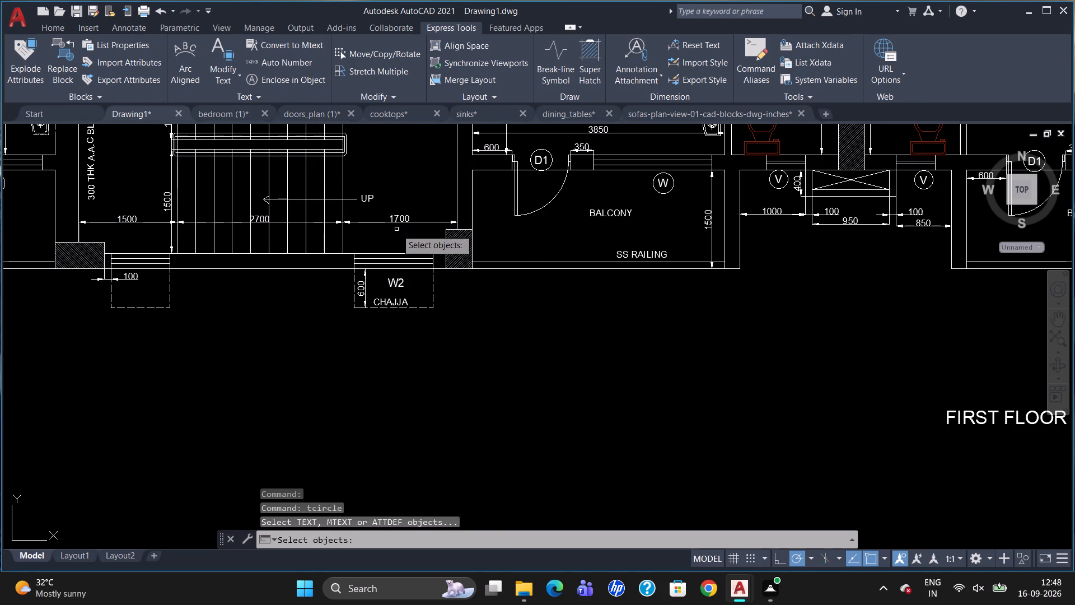
click(395, 280)
key(Return)
key(Return)
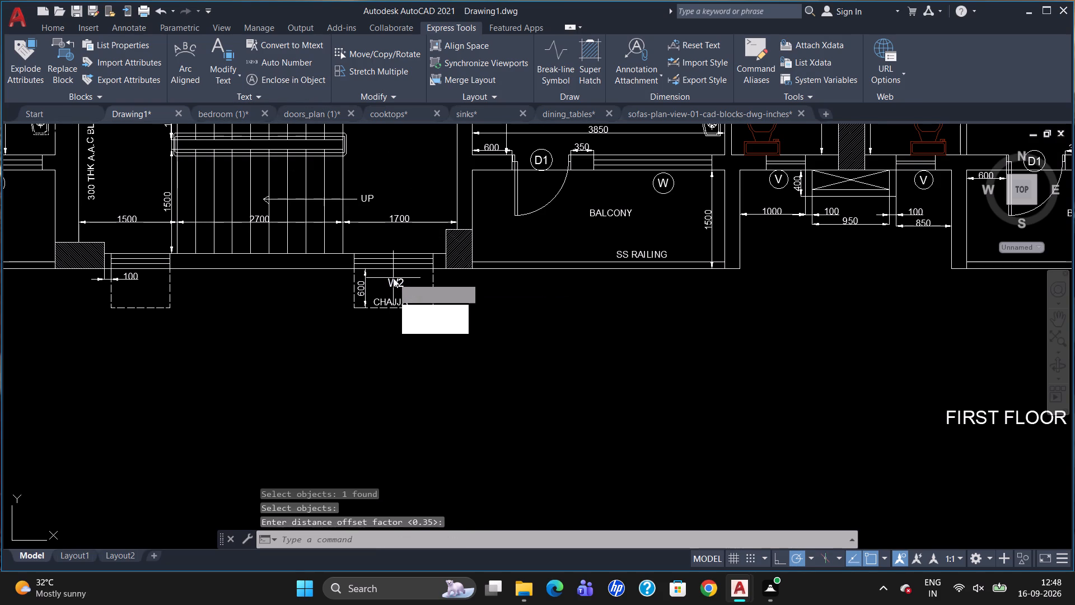
key(Return)
key(Return)
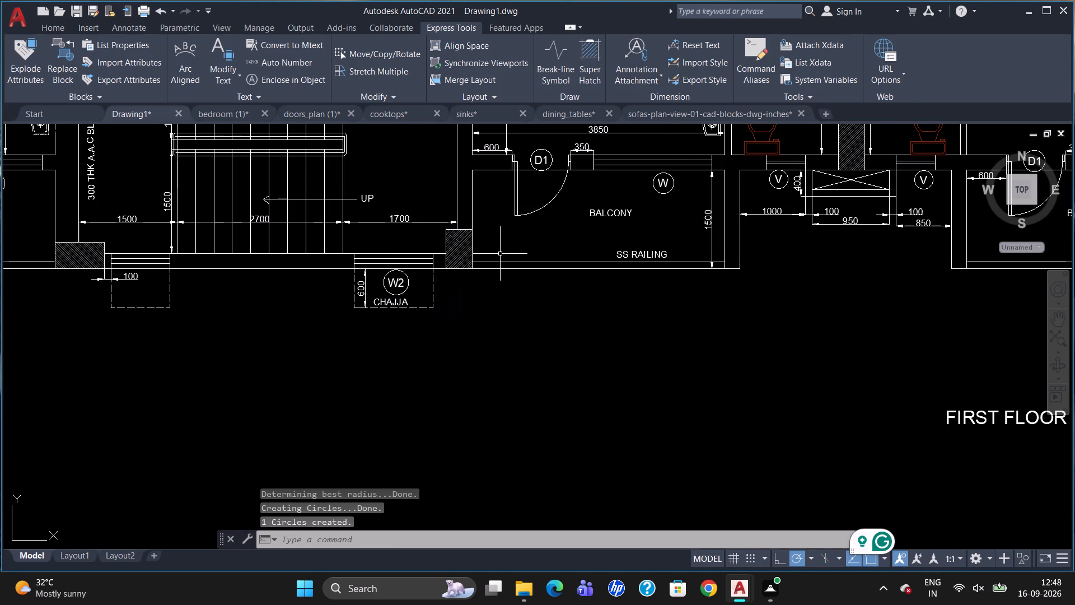
Add the text "W3a" at height 120 inside the narrower dashed chajja outline, just below the 100 dimension.
scroll(504, 257, down, 1)
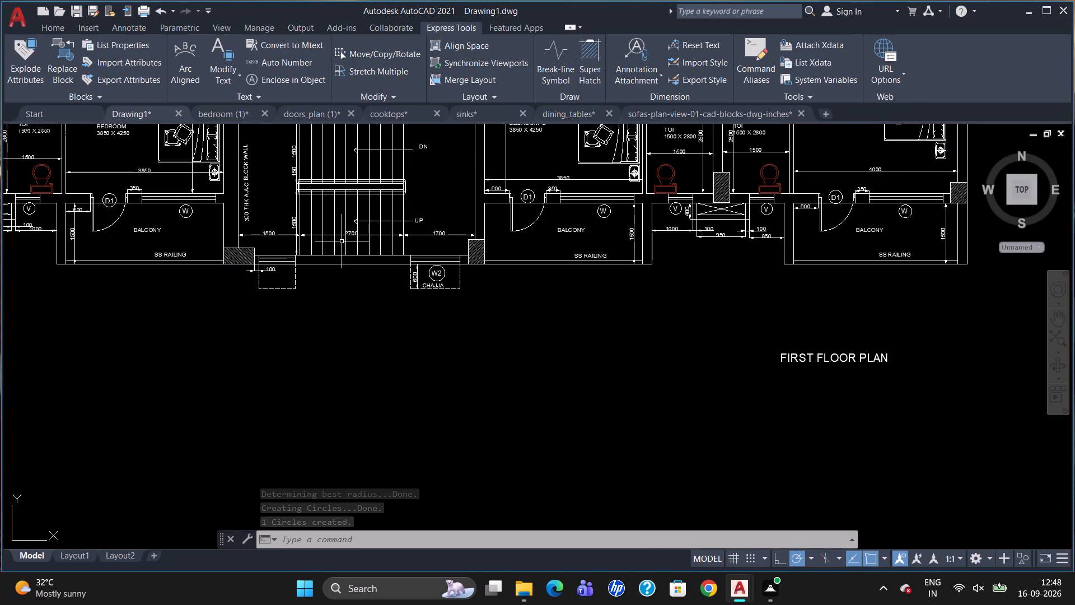
scroll(207, 273, up, 2)
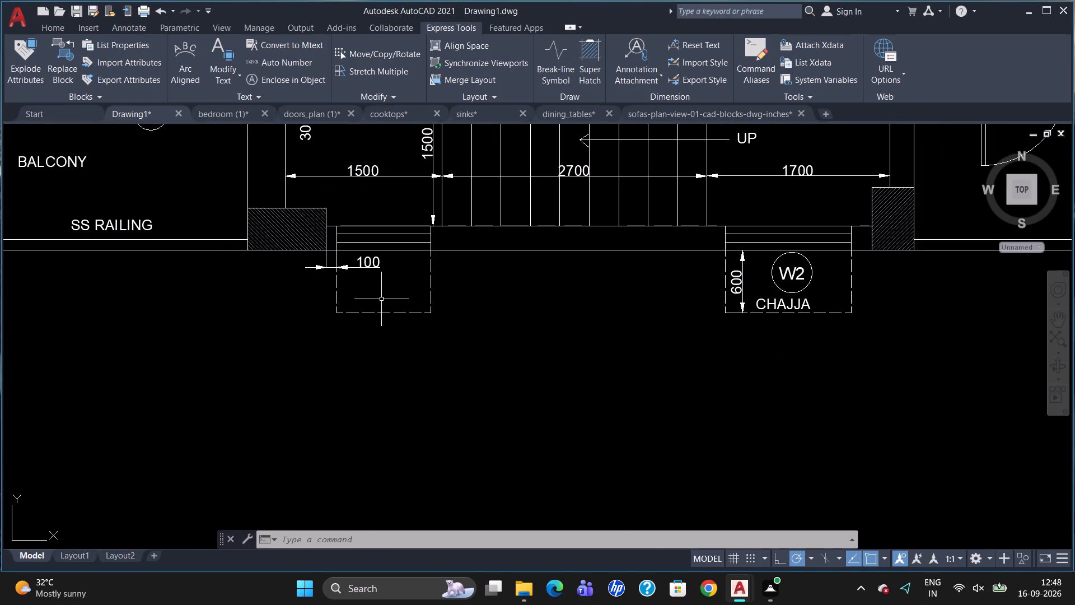
key(t)
key(Return)
scroll(377, 294, up, 1)
click(362, 271)
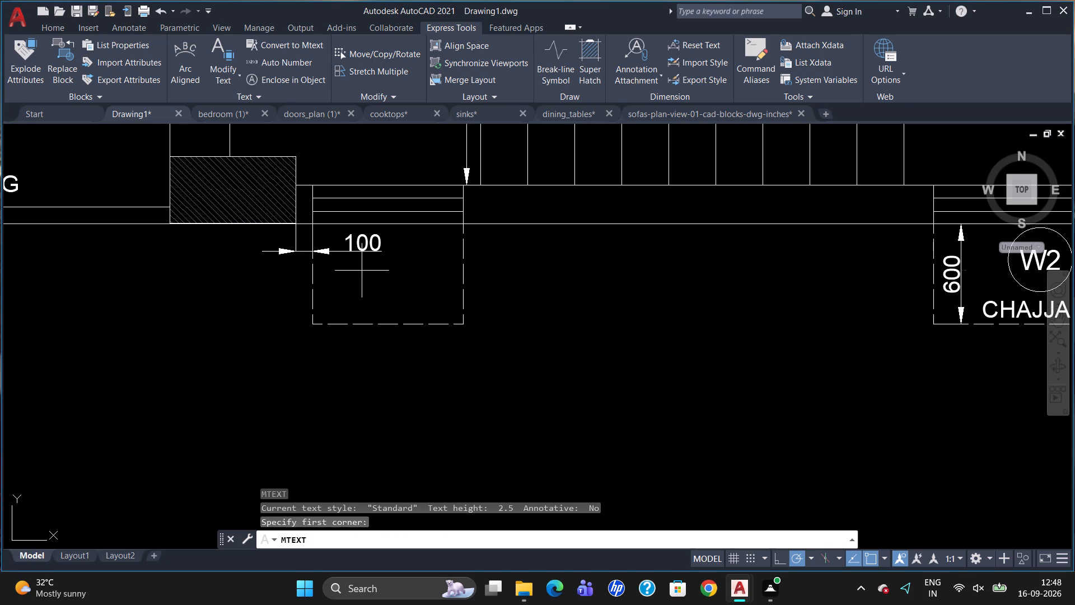
click(404, 297)
click(166, 65)
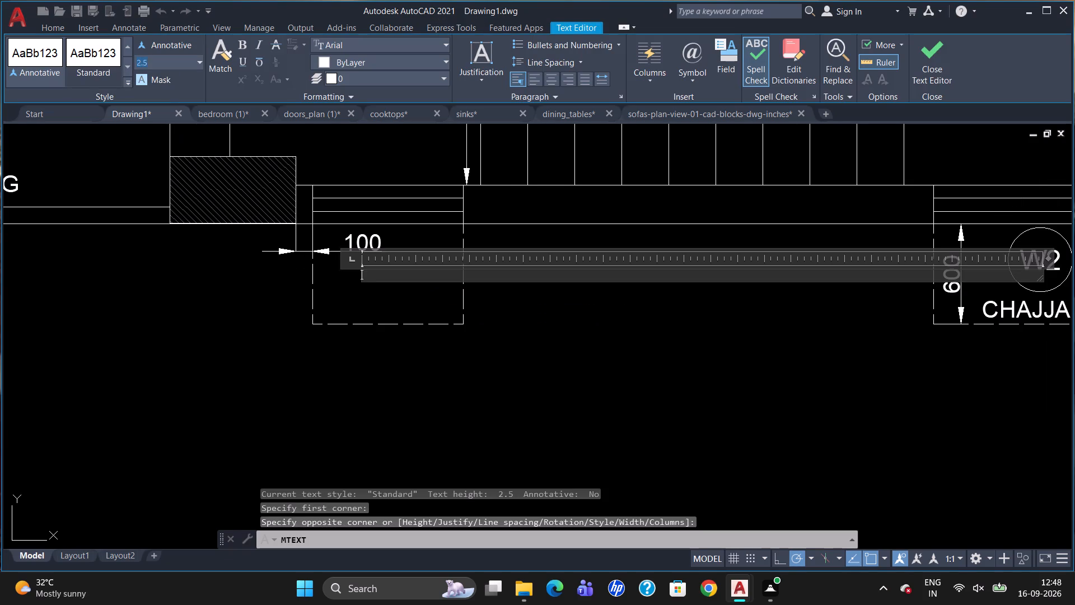
key(BackSpace)
text(12)
key(0)
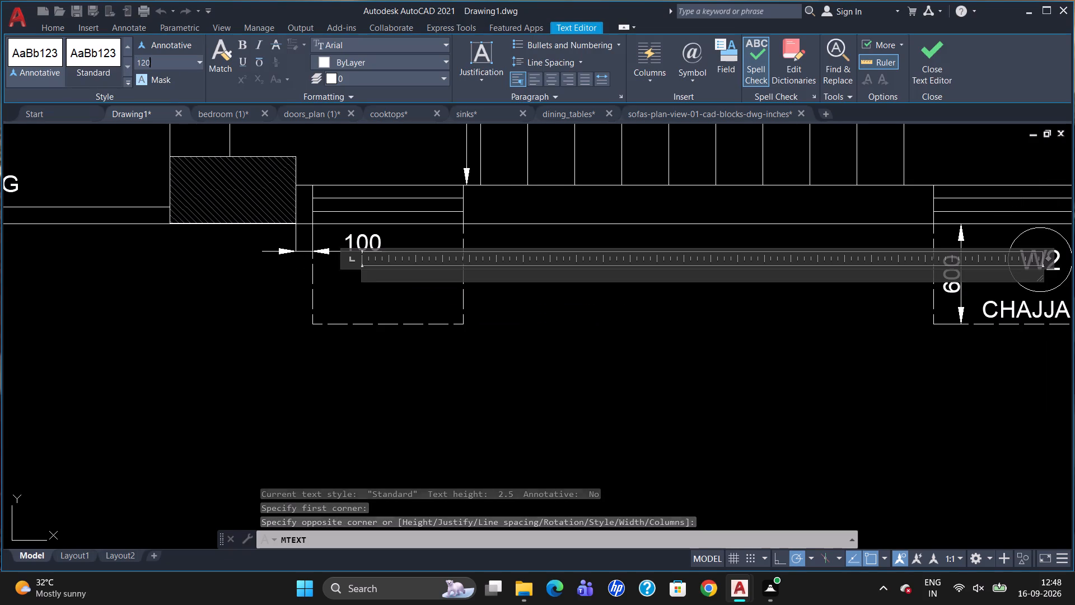
key(Return)
key(w)
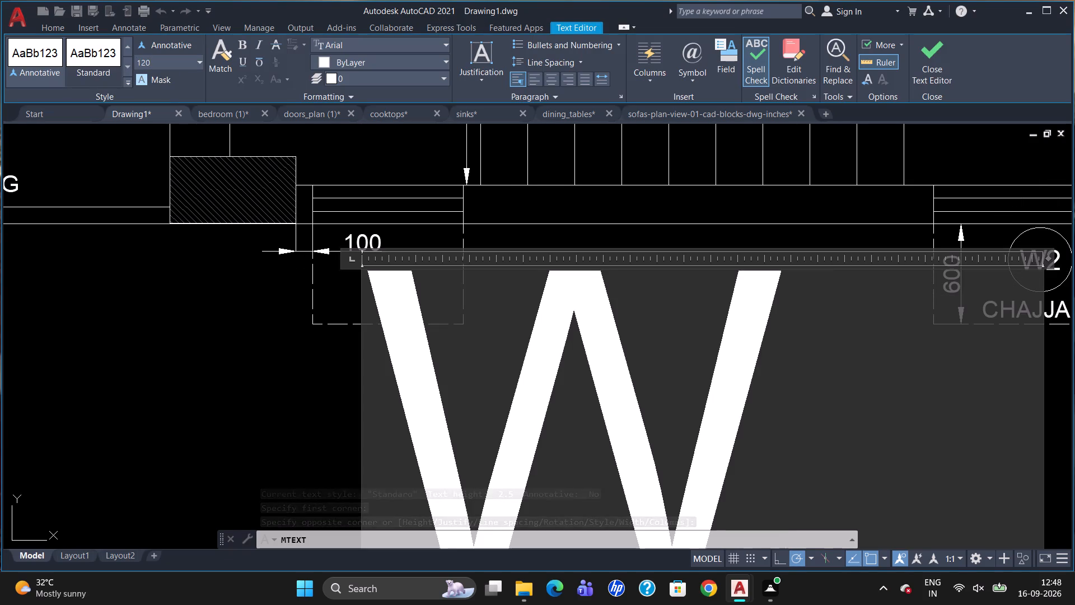
key(3)
key(a)
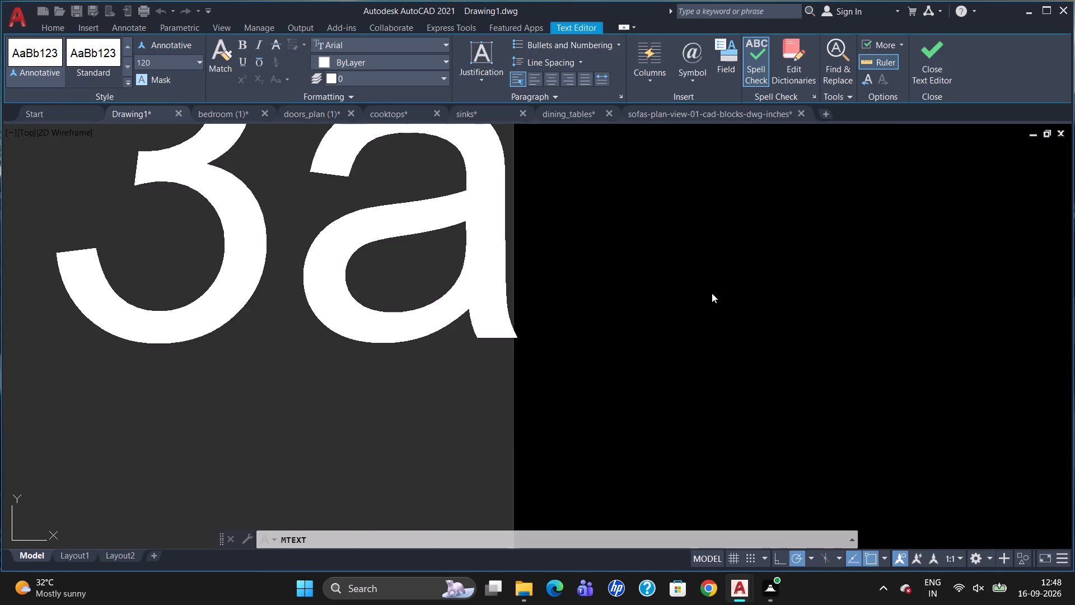
click(712, 293)
scroll(682, 283, down, 3)
scroll(402, 220, up, 3)
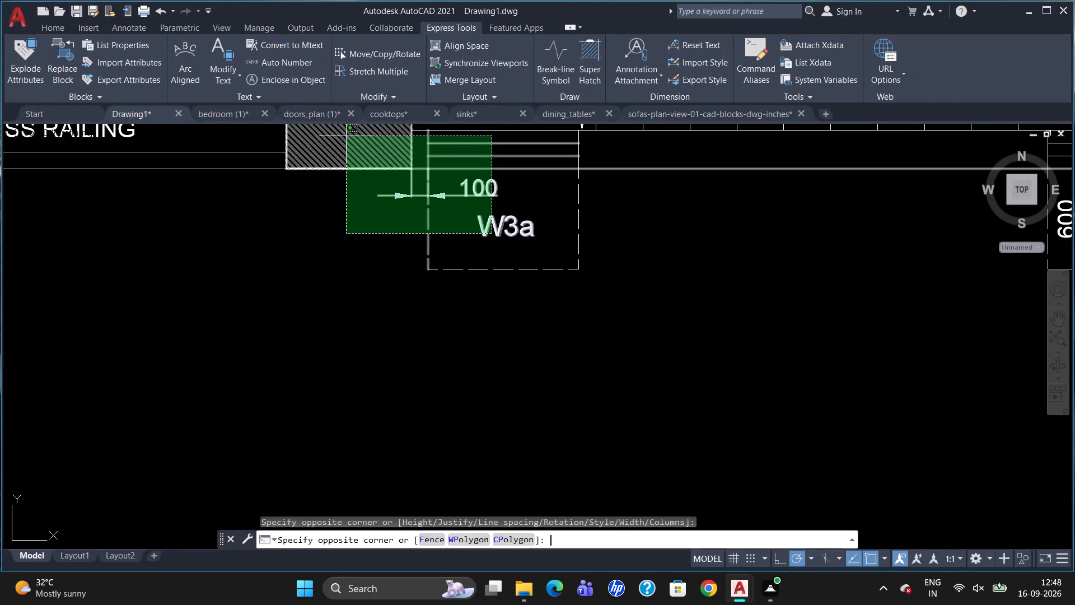
Enclose the W3a text in a constant-size circle with a 0.35 offset factor.
click(541, 227)
click(515, 231)
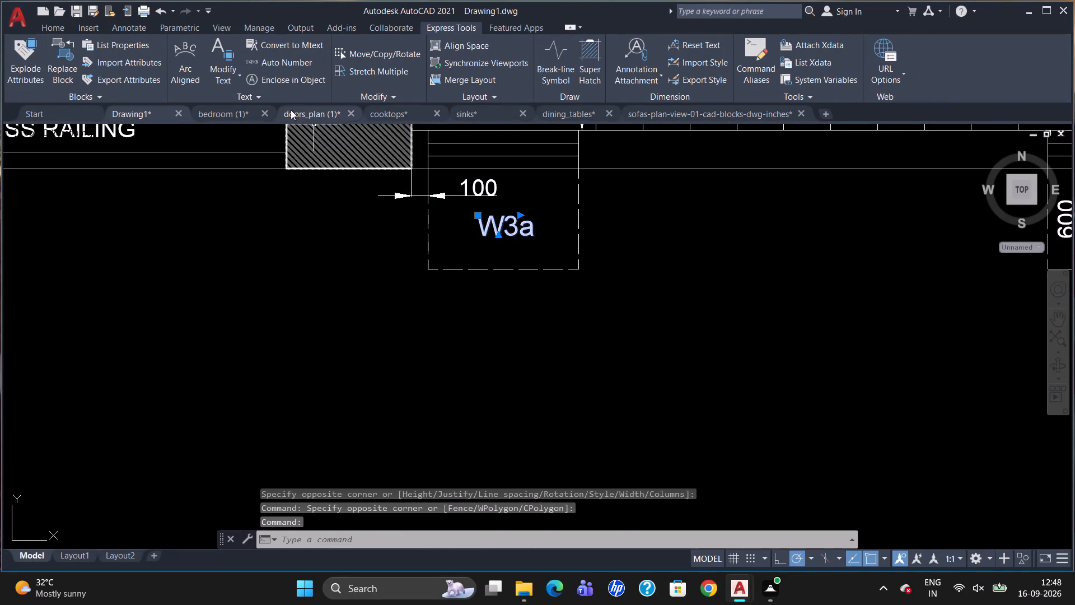
click(303, 80)
click(302, 81)
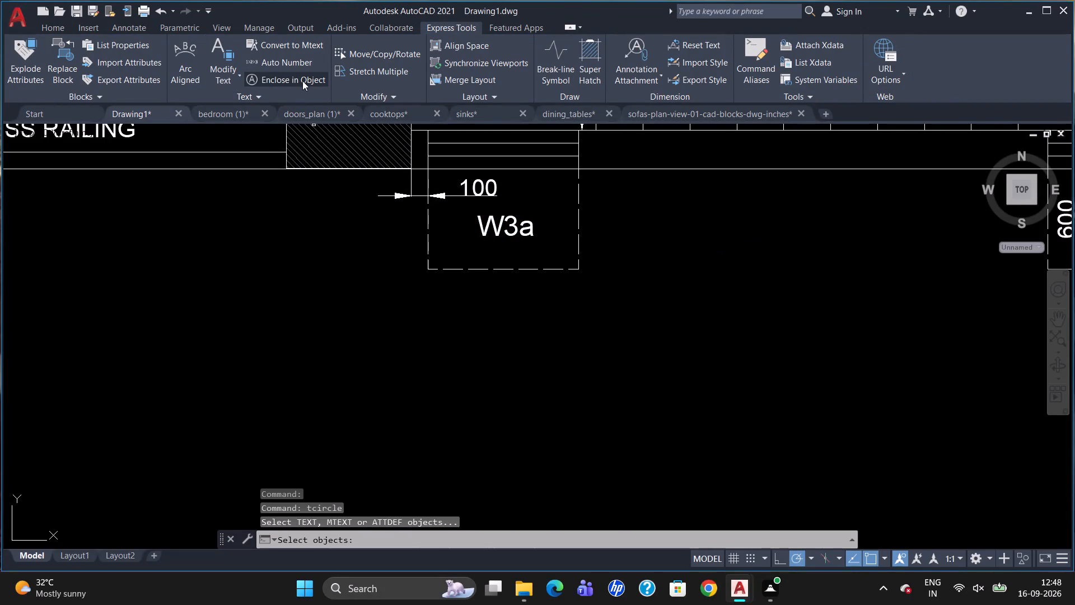
click(482, 226)
key(Return)
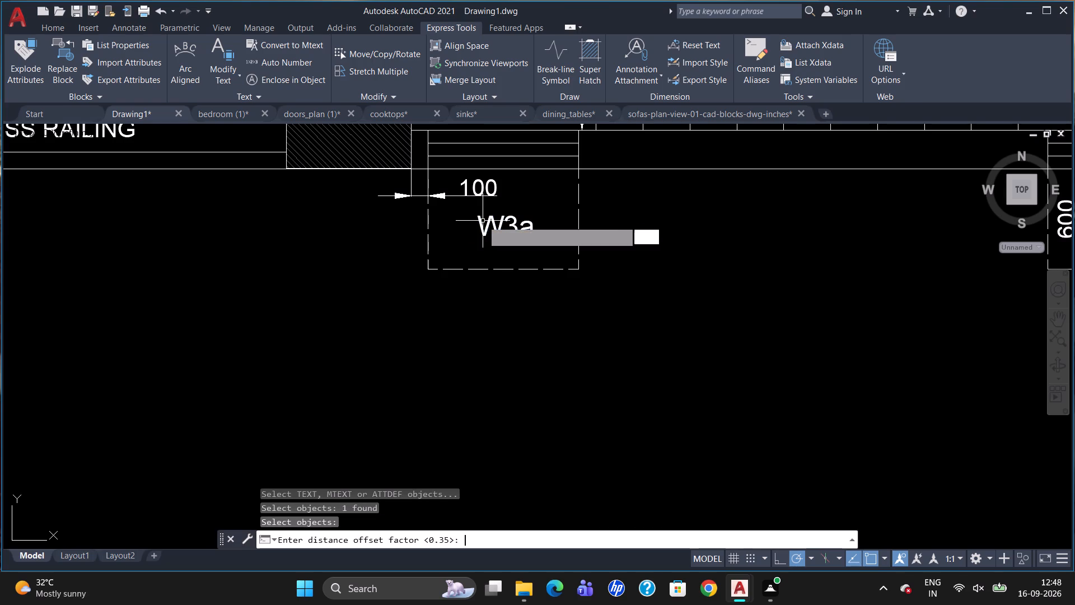
key(Return)
key(Return)
key(Return)
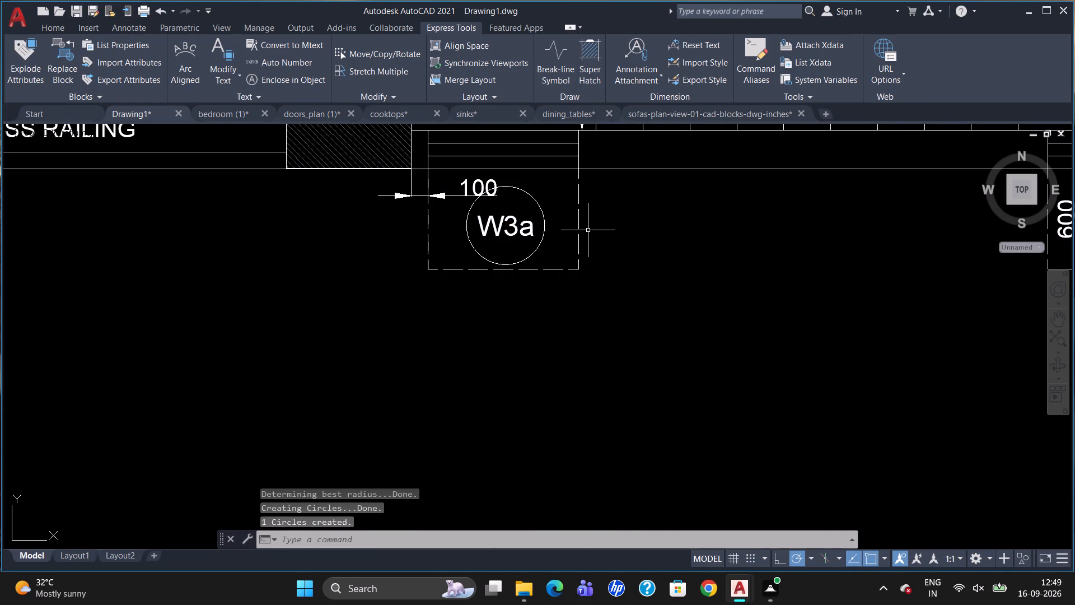
Add the text "W1" at height 120 inside the upper lobby's dashed chajja outline, above the left window.
scroll(527, 263, down, 3)
scroll(512, 339, down, 2)
scroll(581, 148, up, 1)
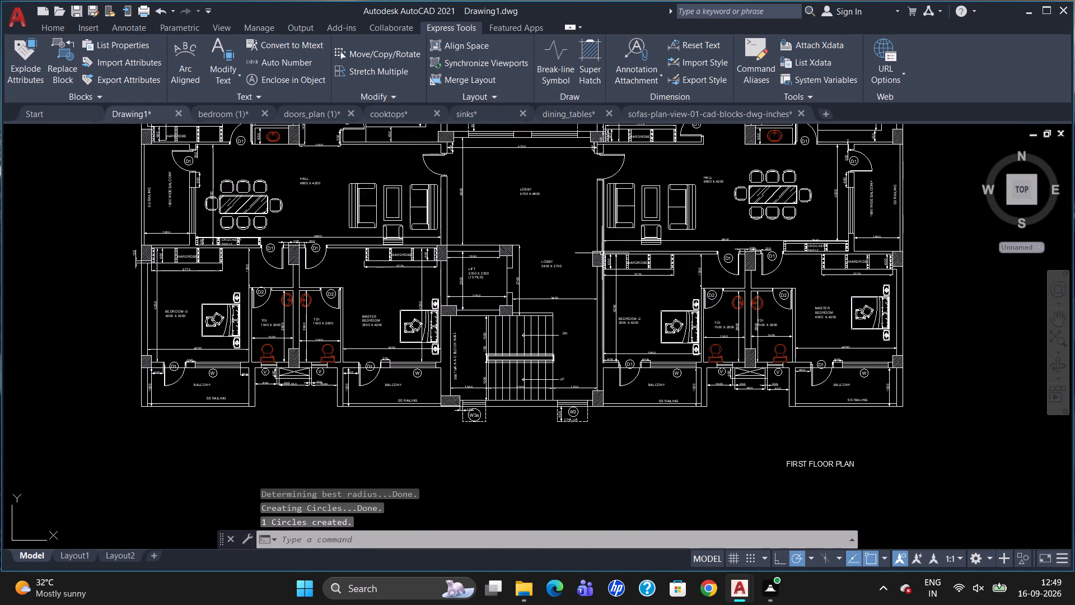
scroll(611, 292, down, 1)
scroll(583, 167, up, 2)
scroll(476, 212, up, 1)
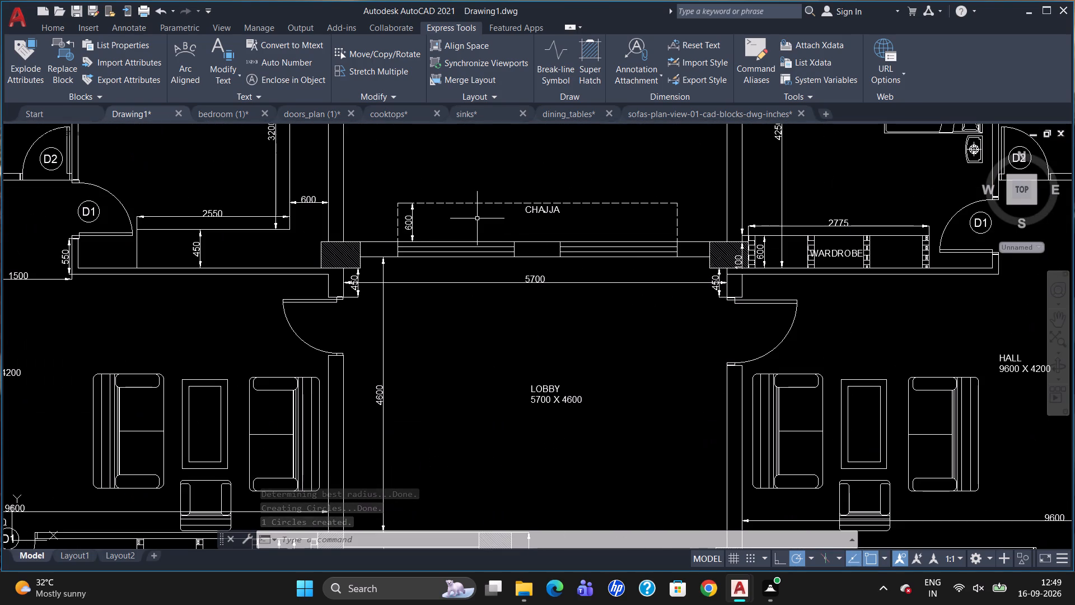
key(t)
key(Return)
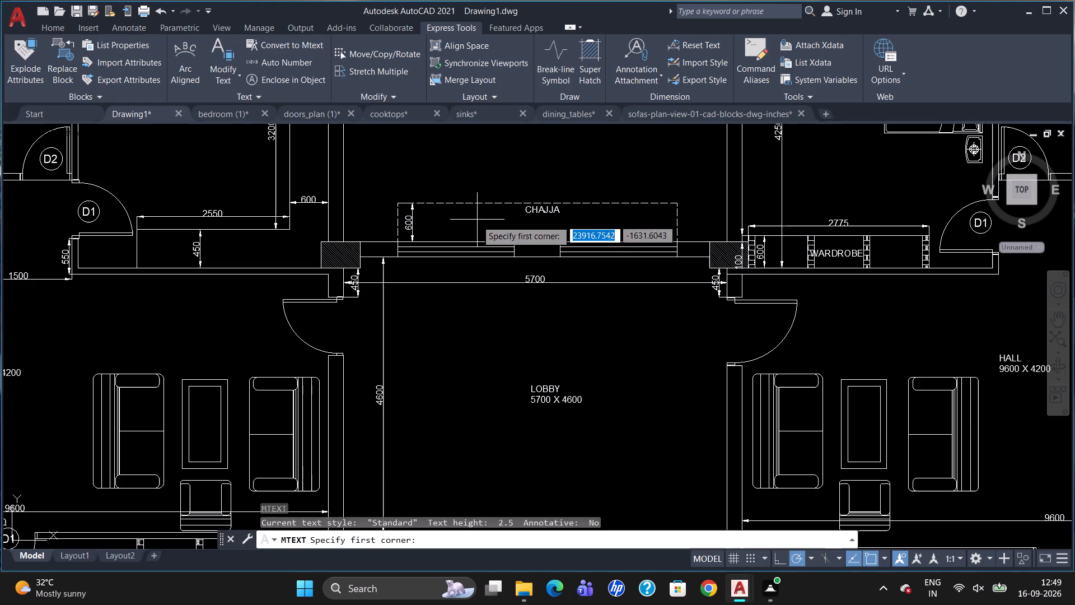
scroll(476, 221, up, 2)
click(436, 235)
click(475, 267)
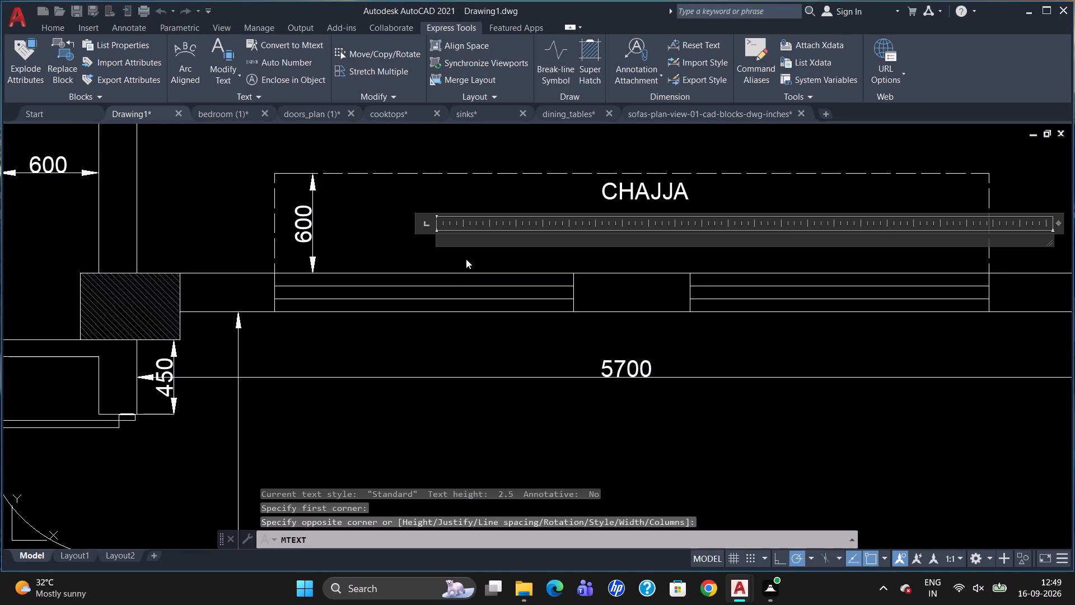
click(179, 65)
key(BackSpace)
key(1)
text(20)
key(Return)
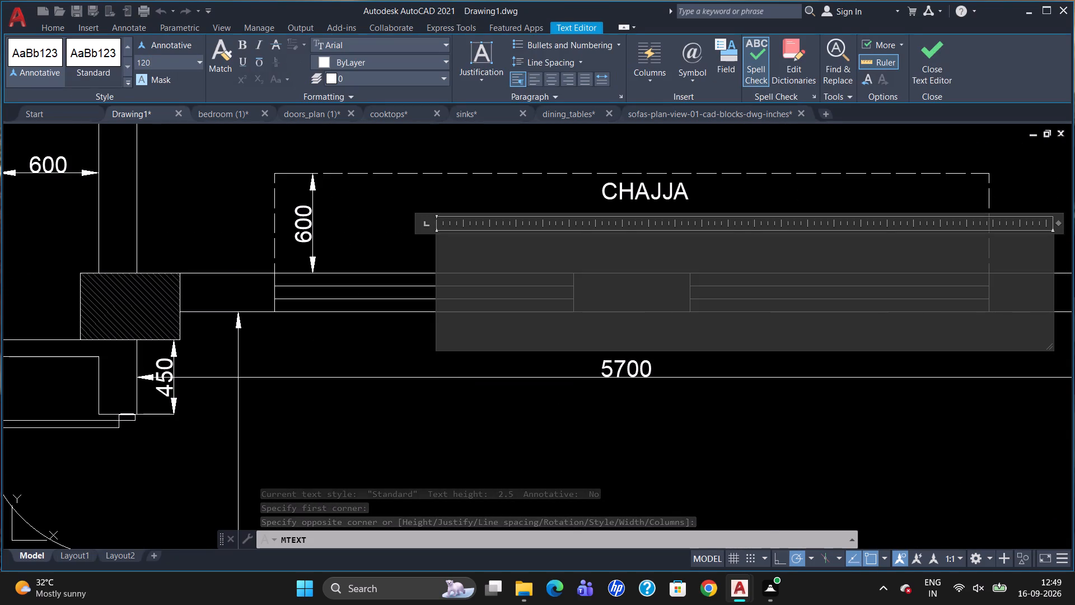
text(W1)
click(602, 303)
Copy the W1 text to above the right window of the upper lobby, inside the same chajja outline.
scroll(621, 301, down, 2)
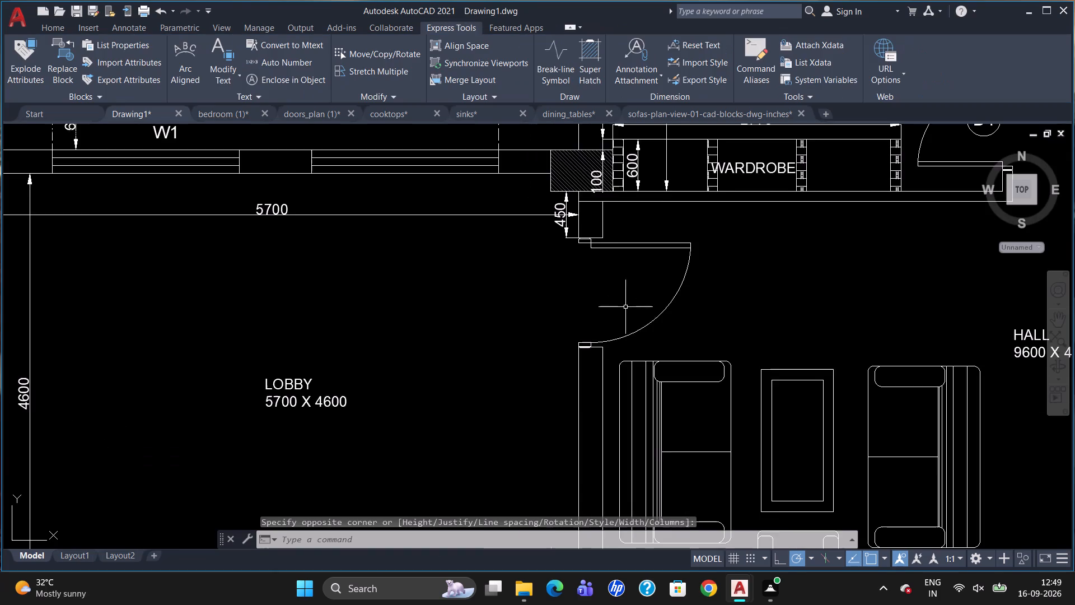
scroll(704, 271, down, 1)
click(367, 185)
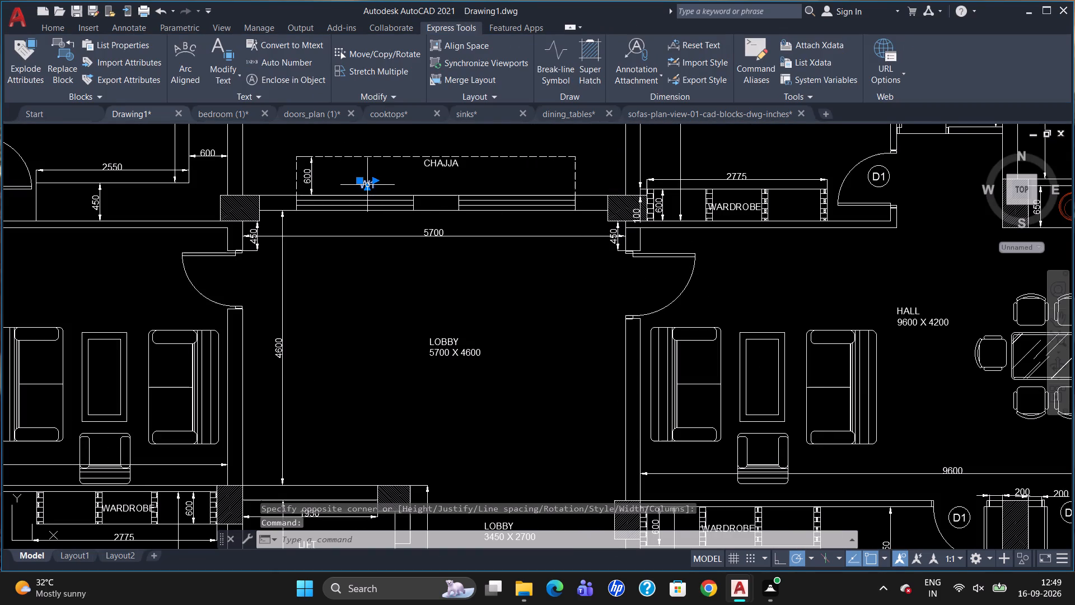
text(CO)
key(Return)
click(367, 185)
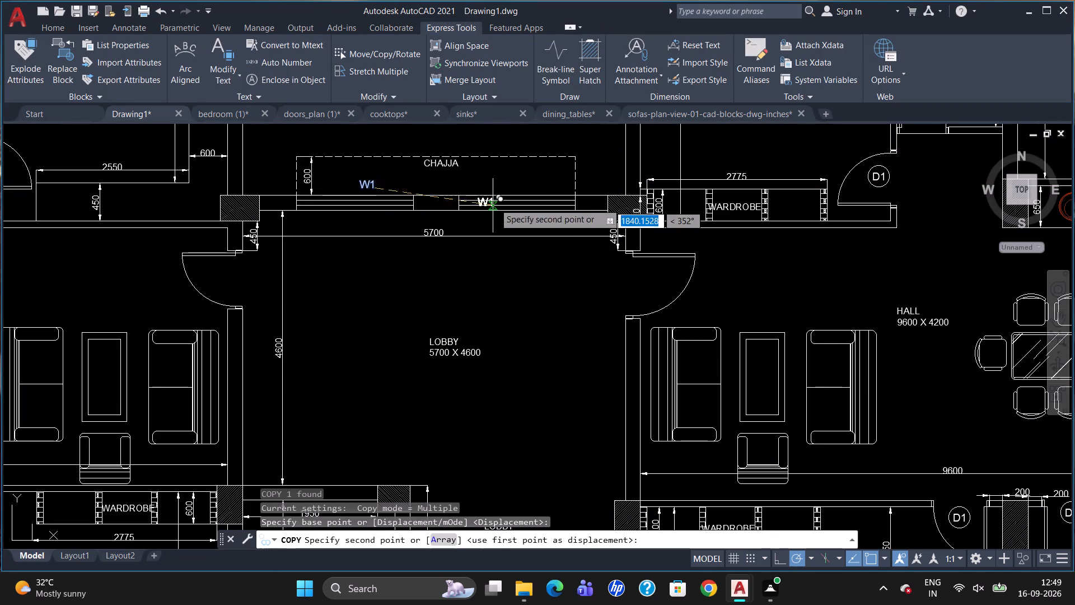
scroll(508, 188, up, 1)
click(515, 190)
key(Escape)
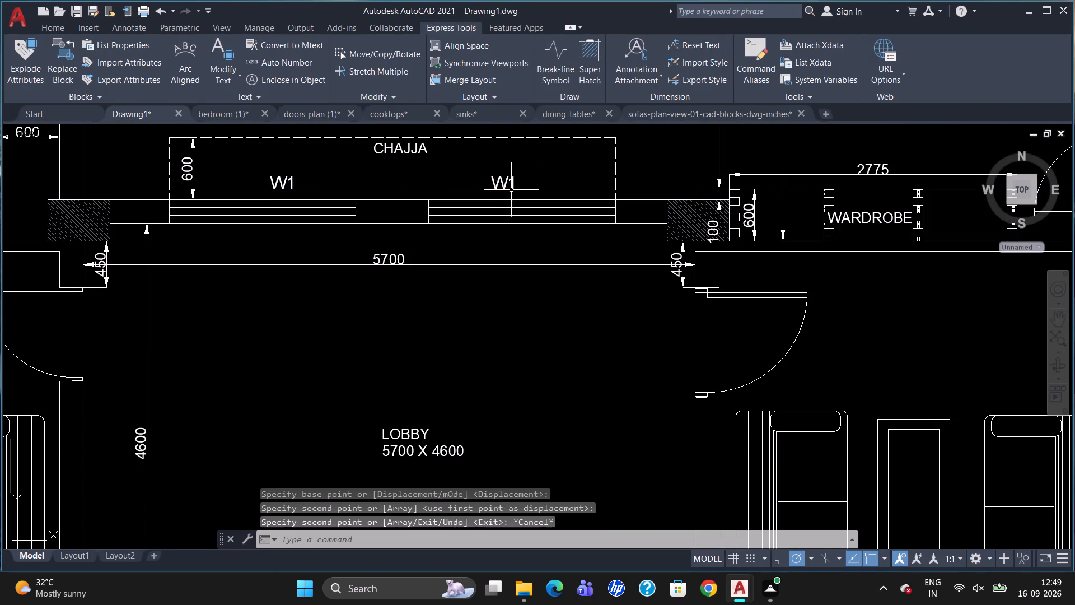
double_click(507, 184)
click(567, 182)
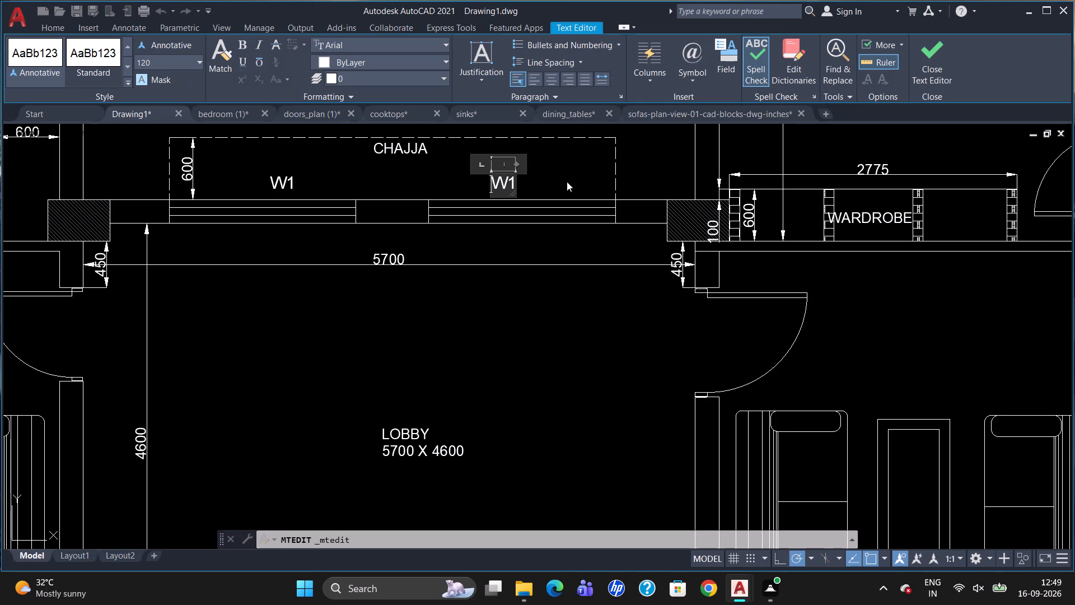
Enclose both W1 texts above the lobby windows in constant-size circles.
click(306, 80)
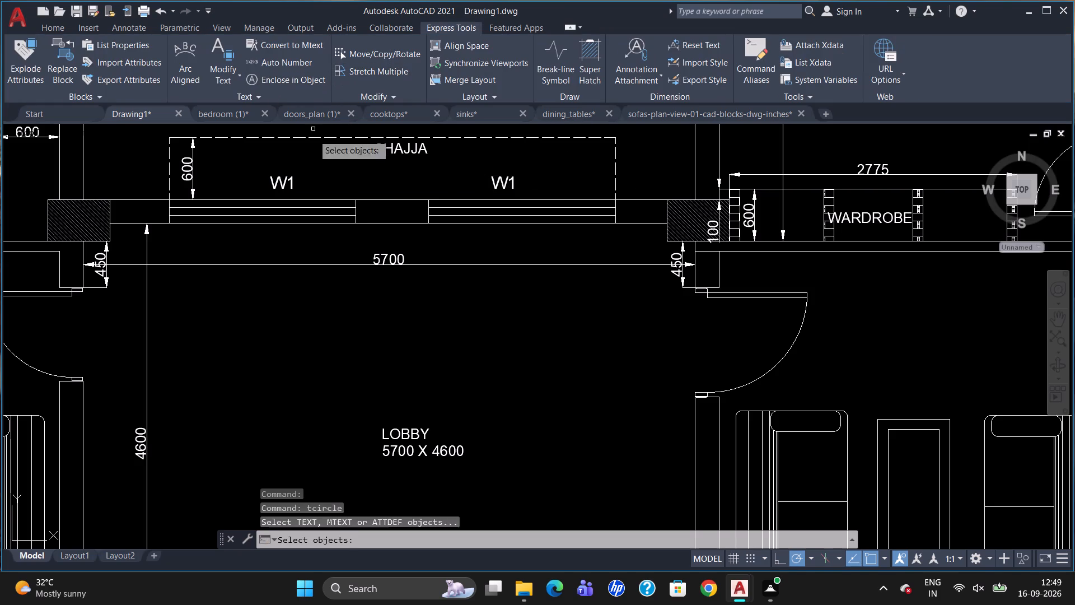
click(274, 188)
click(504, 188)
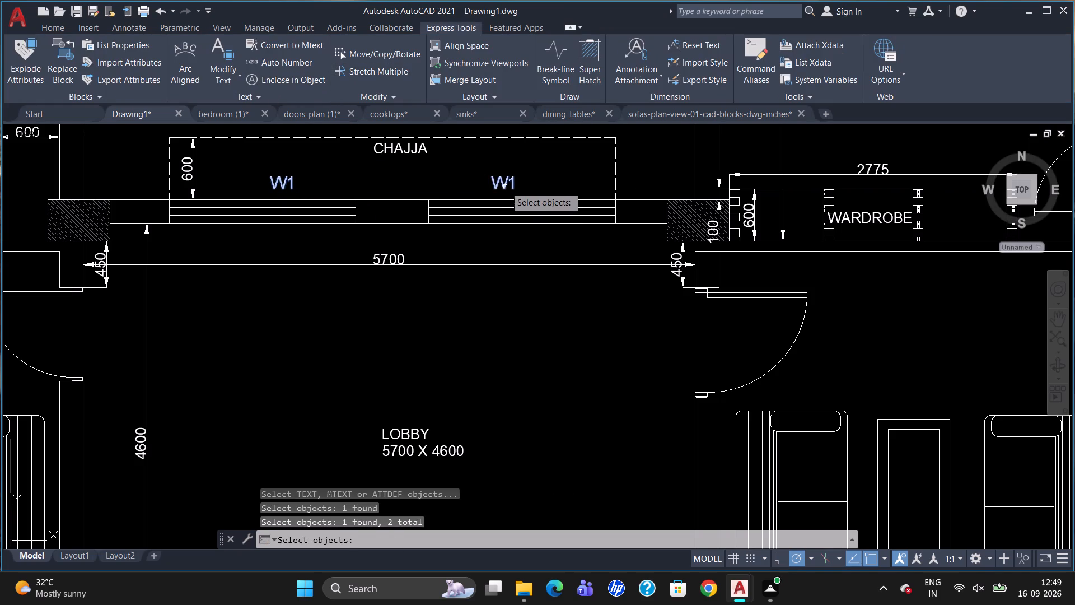
key(Return)
key(Return)
key(Return)
key(Return)
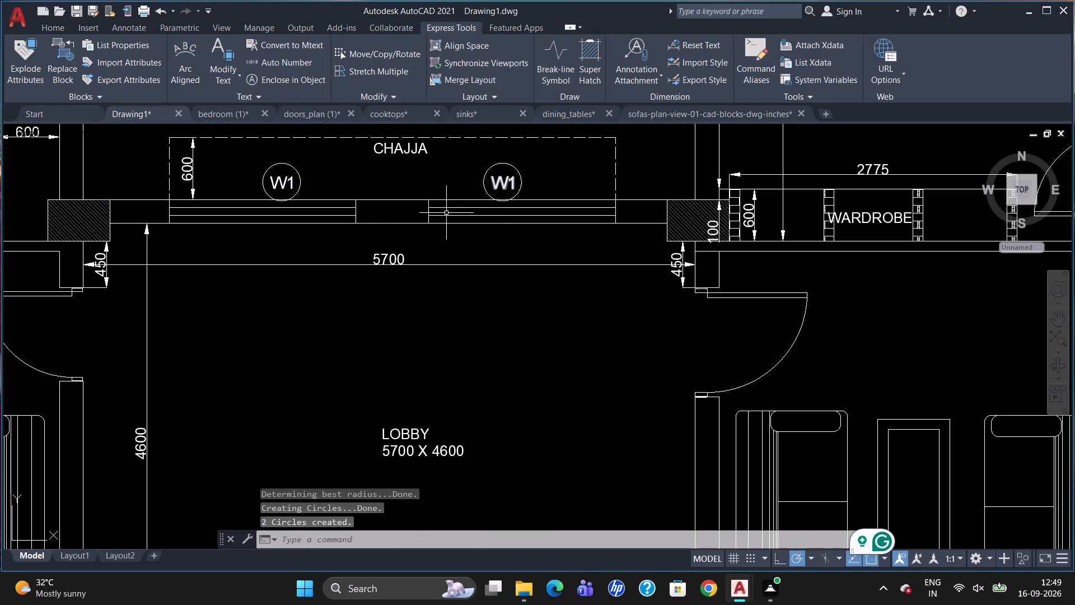
Ungroup the W tag at the right flat's kitchen window in the wash area and change its text to "KW".
scroll(448, 220, down, 3)
scroll(520, 280, down, 2)
scroll(619, 180, up, 2)
scroll(625, 282, up, 1)
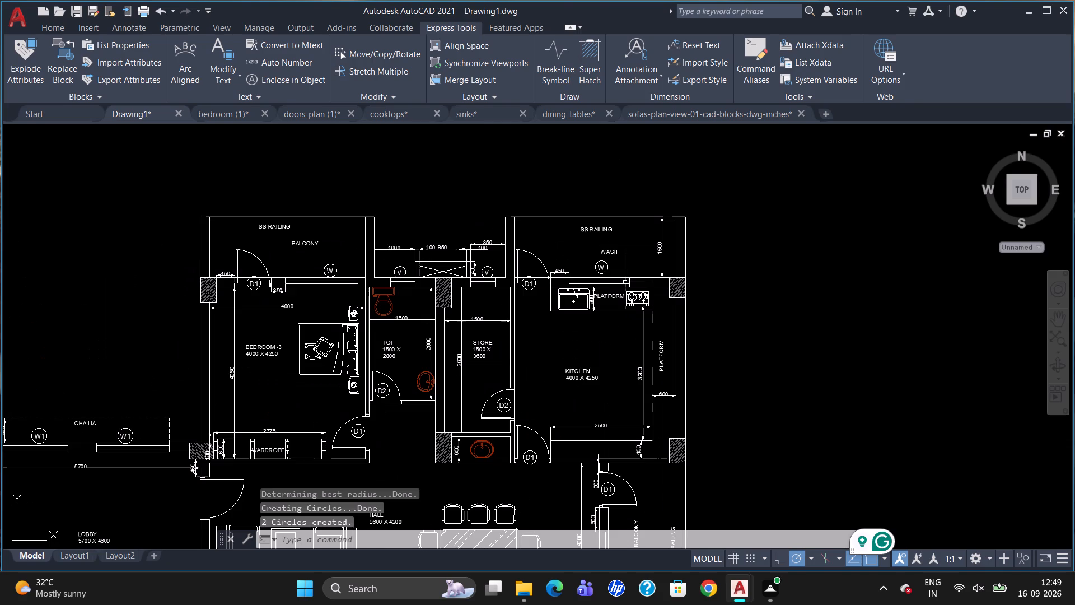
scroll(600, 271, up, 2)
click(605, 265)
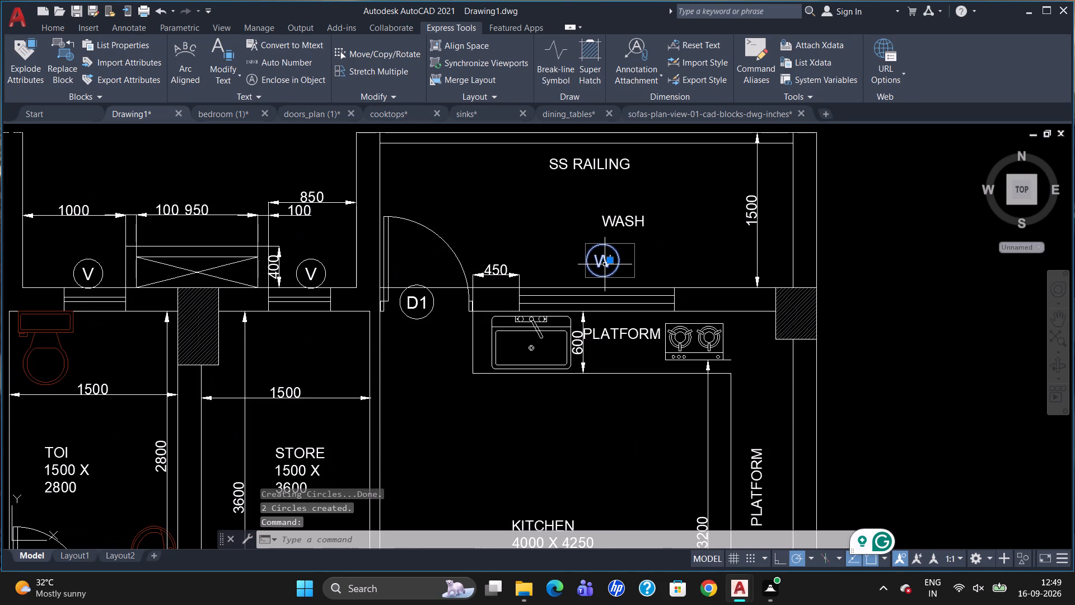
key(u)
text(NG)
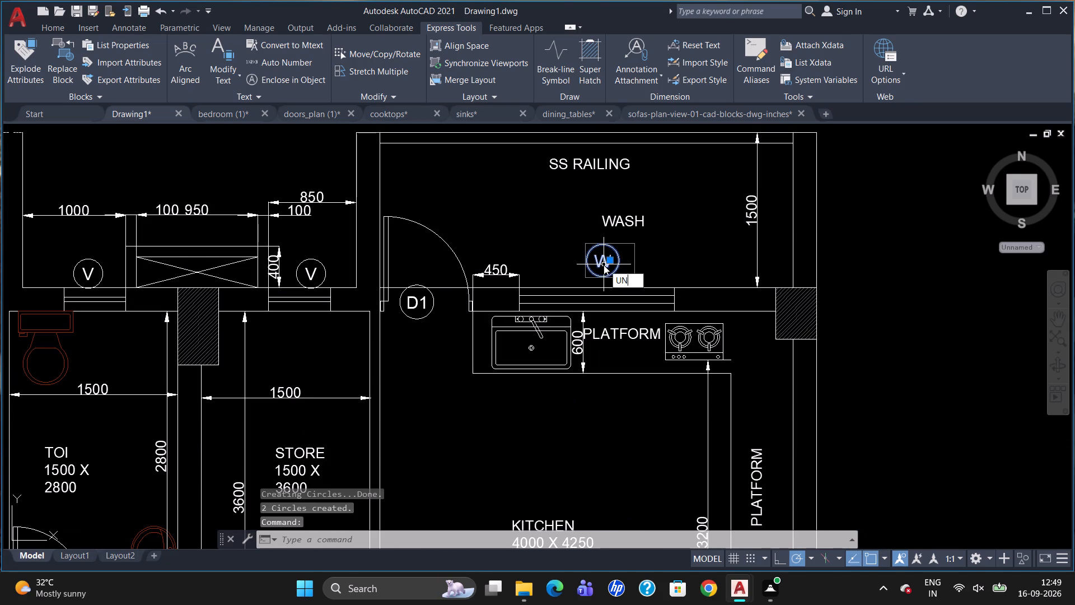
key(Return)
double_click(604, 265)
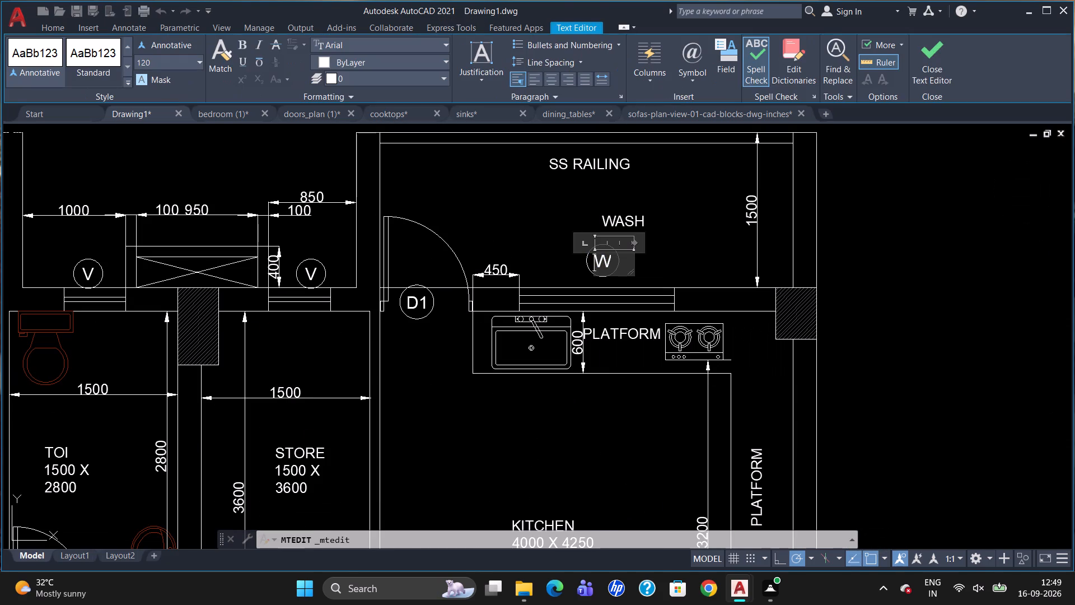
key(k)
click(576, 275)
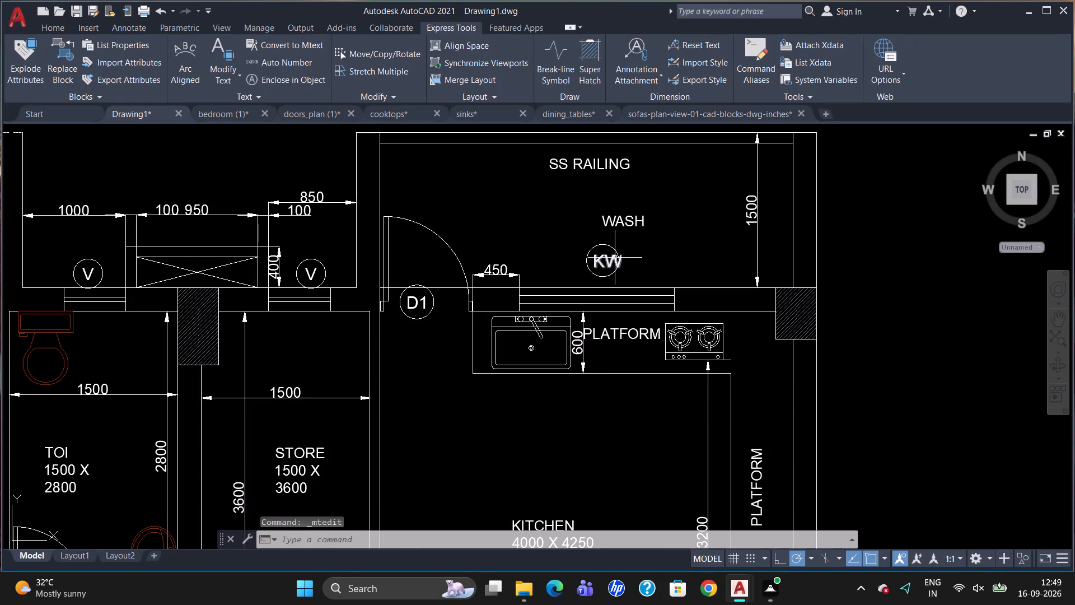
Delete the old circle around the right flat's KW text.
click(610, 248)
key(Delete)
Ungroup the W tag at the left flat's kitchen window in the wash area and change its text to "KW".
scroll(704, 248, down, 2)
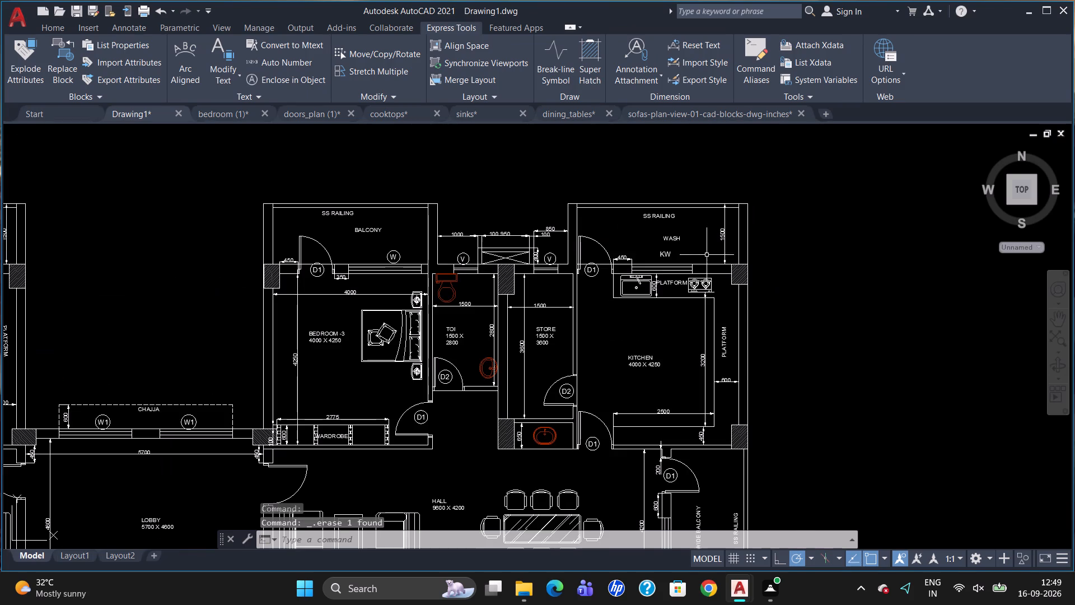
scroll(560, 251, down, 2)
scroll(222, 242, up, 2)
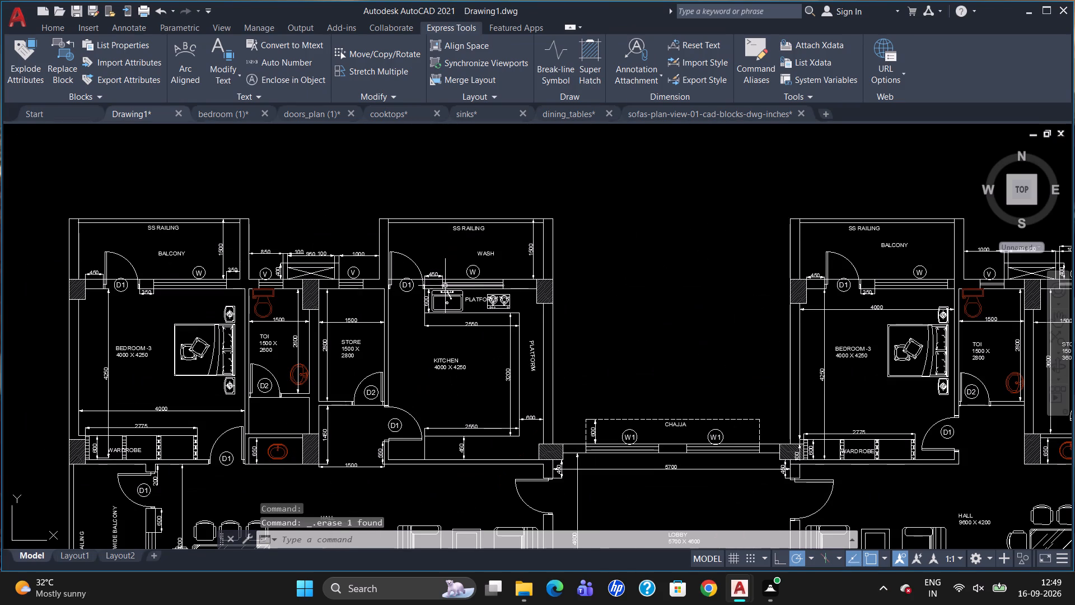
double_click(473, 272)
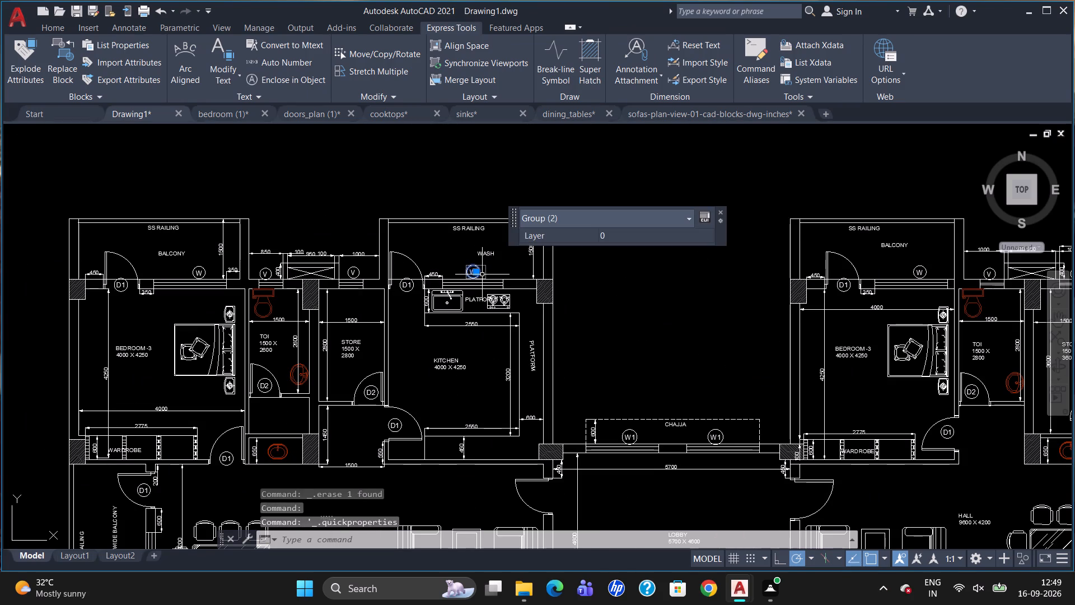
key(Escape)
click(470, 267)
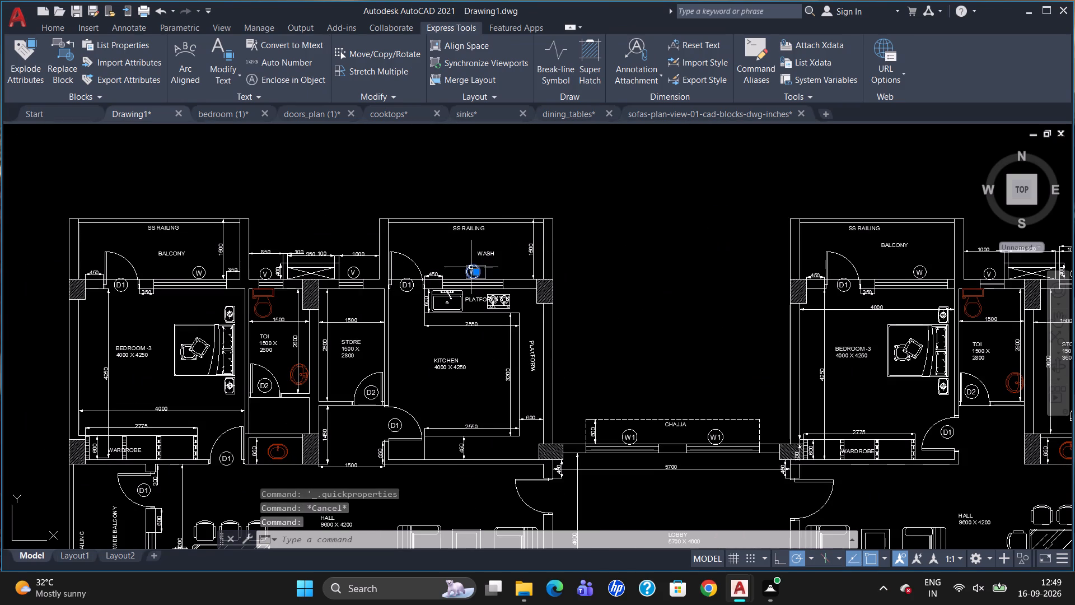
text(UNG)
key(Return)
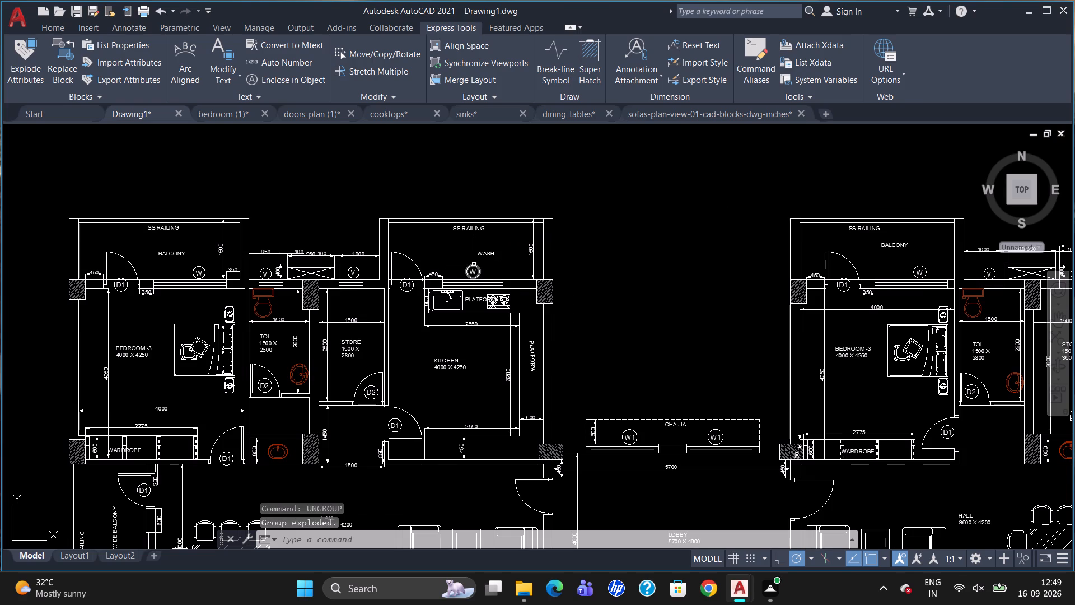
click(474, 264)
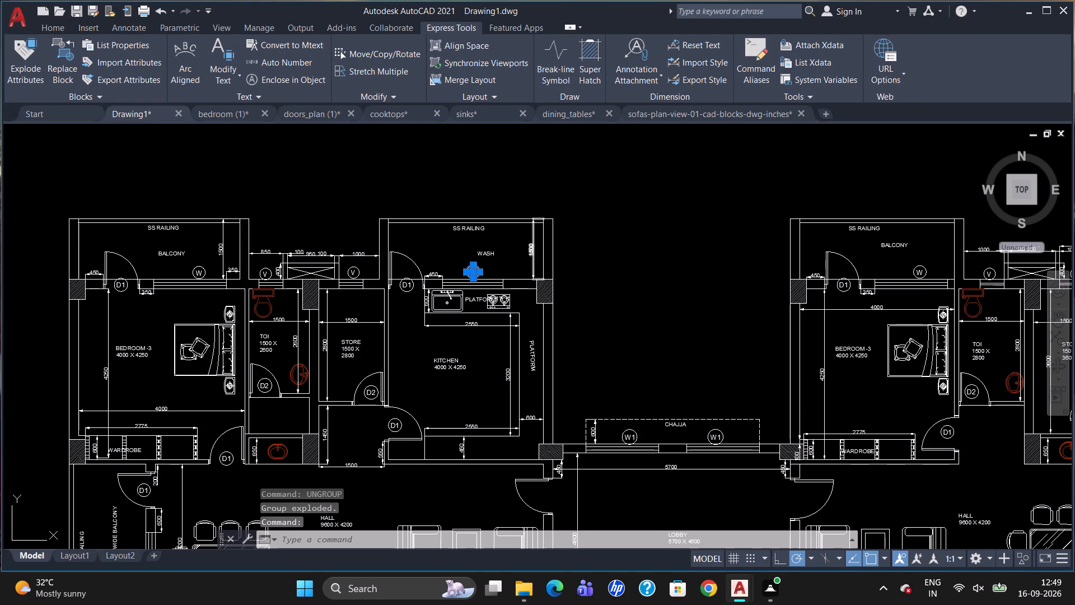
key(Escape)
scroll(487, 274, up, 3)
double_click(426, 267)
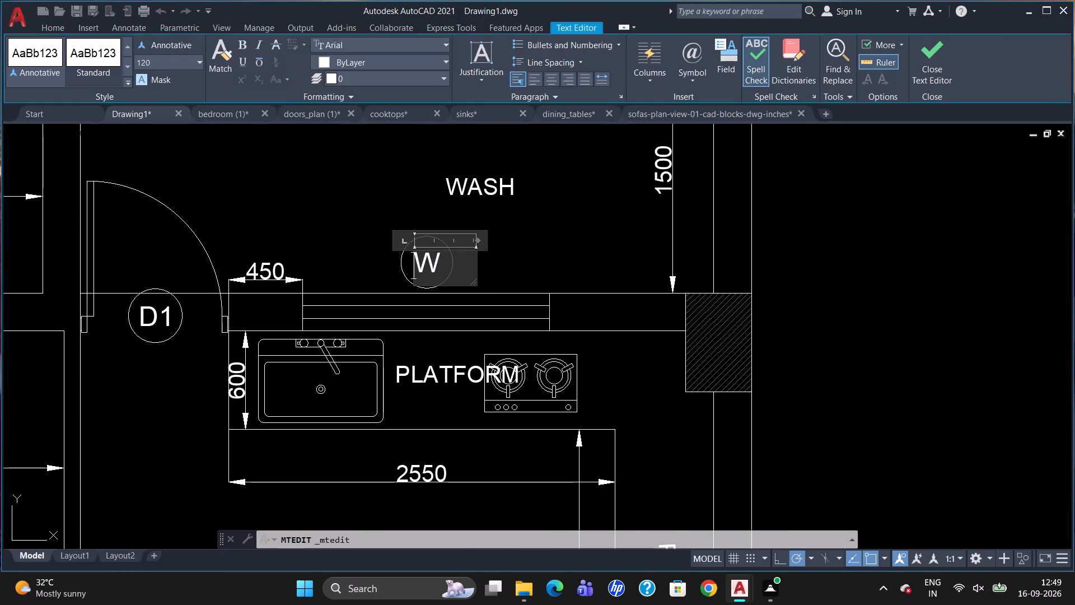
key(k)
click(544, 265)
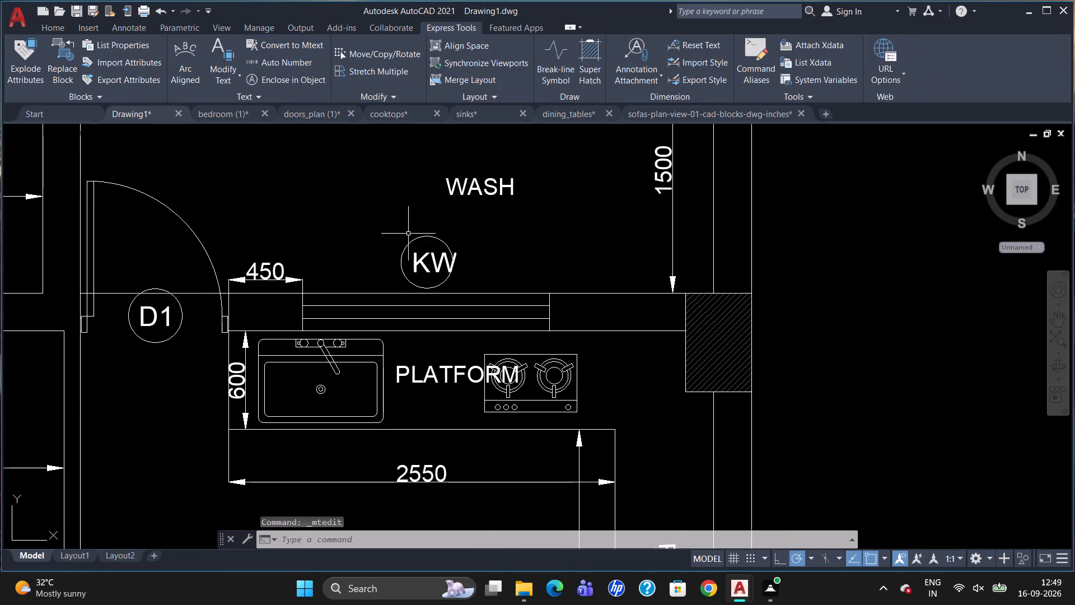
Delete the old circle around the left flat's KW text.
click(412, 238)
click(413, 239)
click(409, 246)
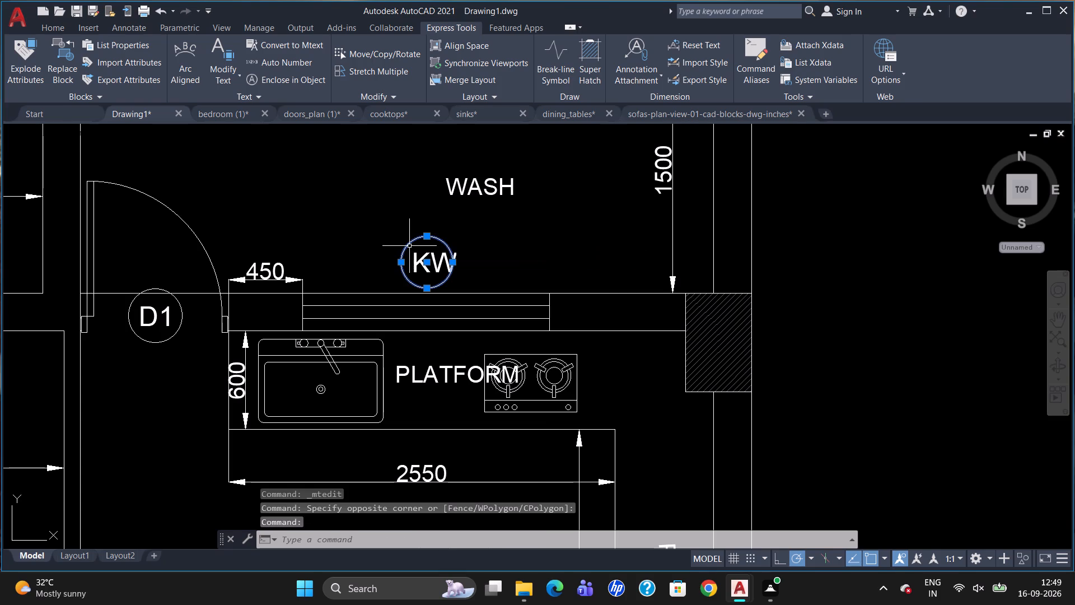
key(Delete)
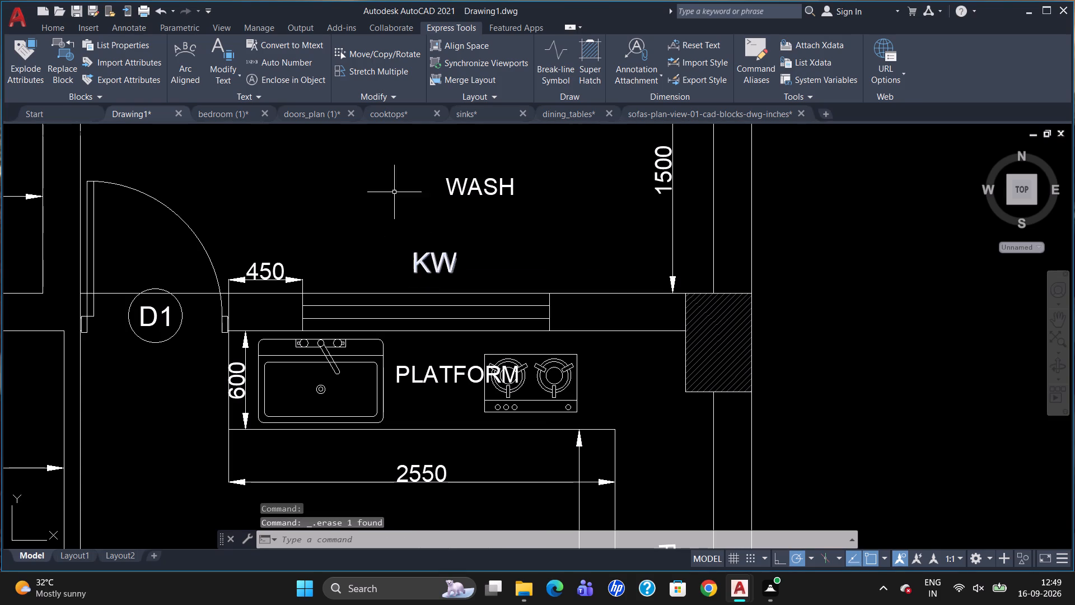
Enclose the KW texts of both flats' kitchen windows in constant-size circles.
click(301, 77)
click(429, 269)
scroll(379, 193, down, 2)
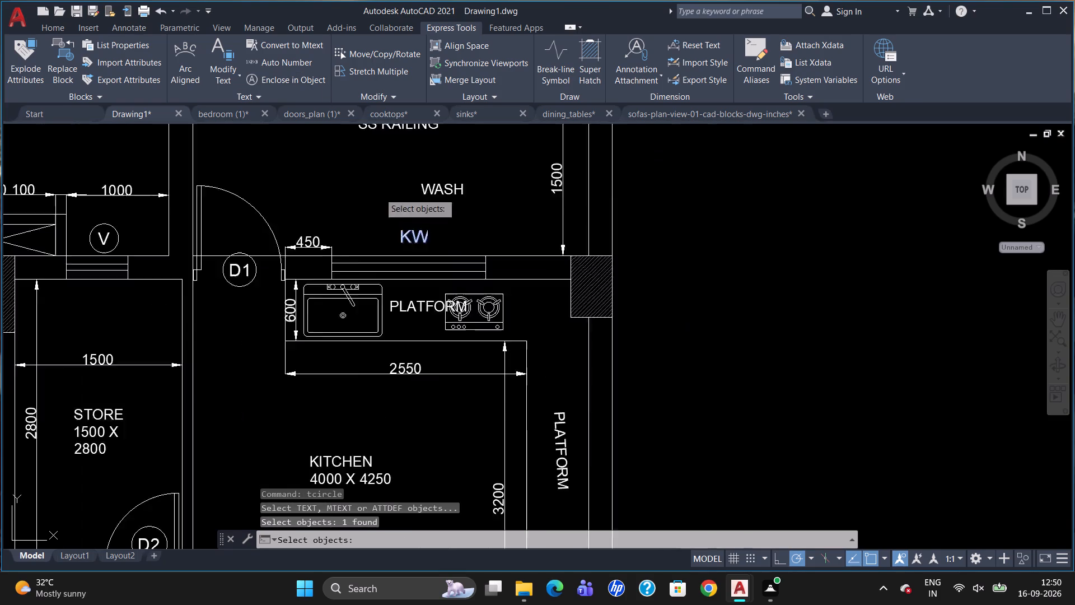
scroll(379, 193, down, 2)
click(836, 201)
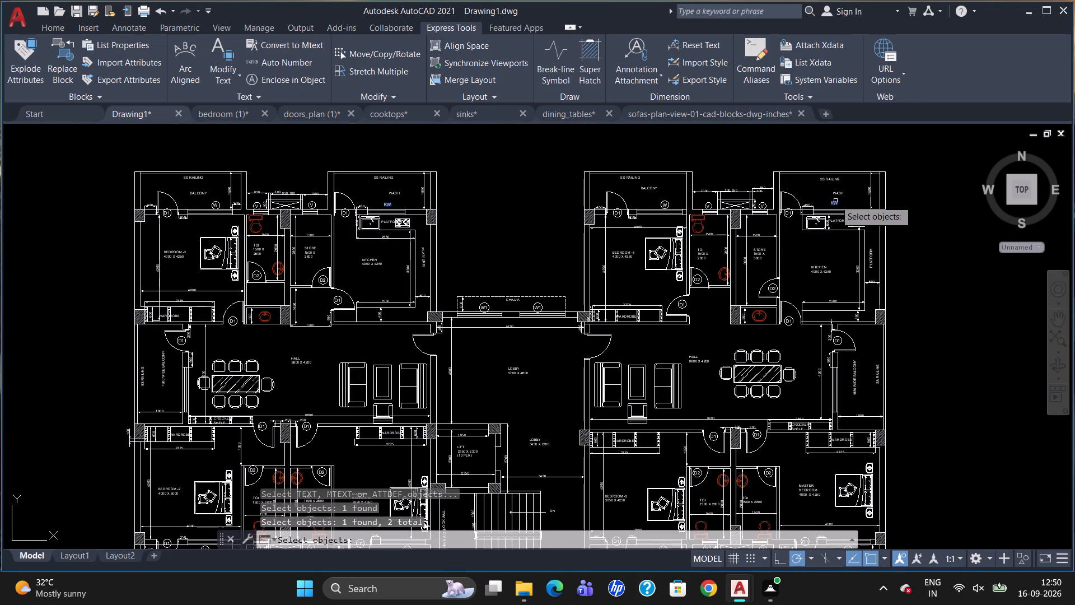
key(Return)
key(Return)
key(Return)
key(Return)
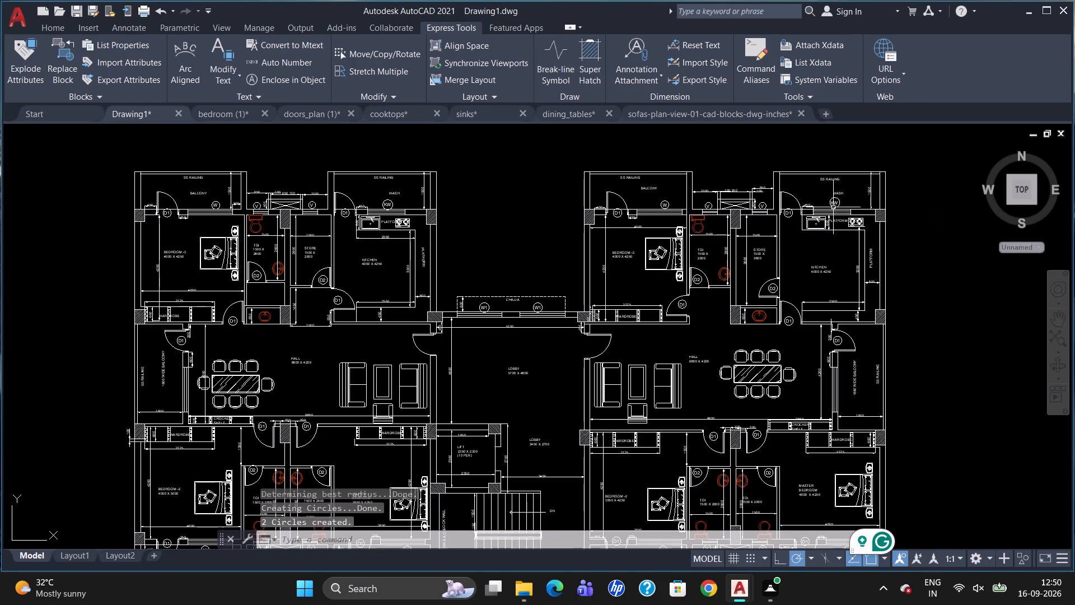
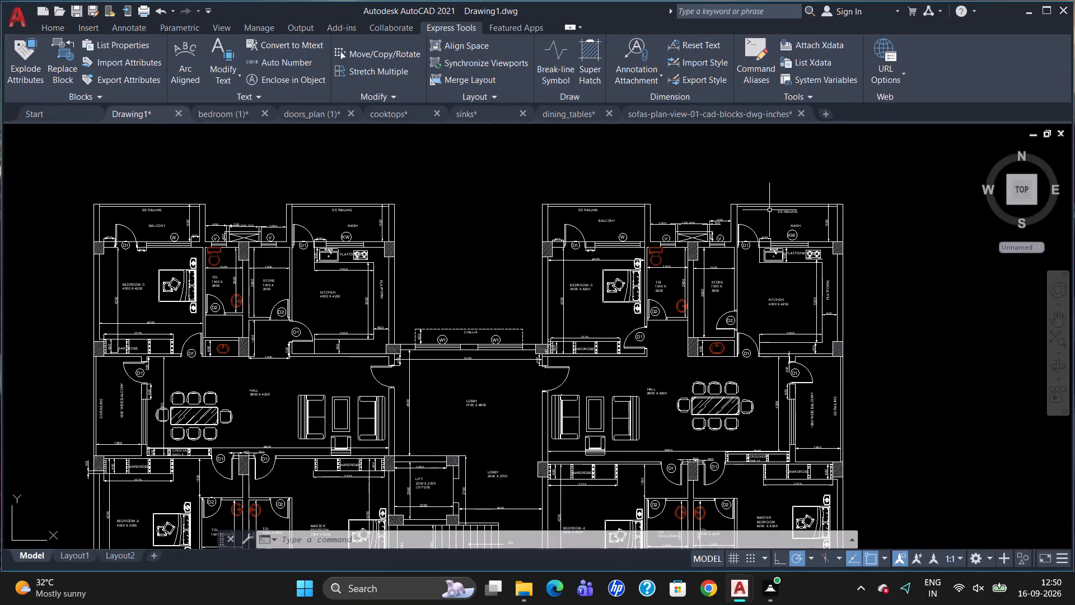
Start the Hatch command to fill enclosed areas of the floor plan.
click(50, 32)
click(146, 82)
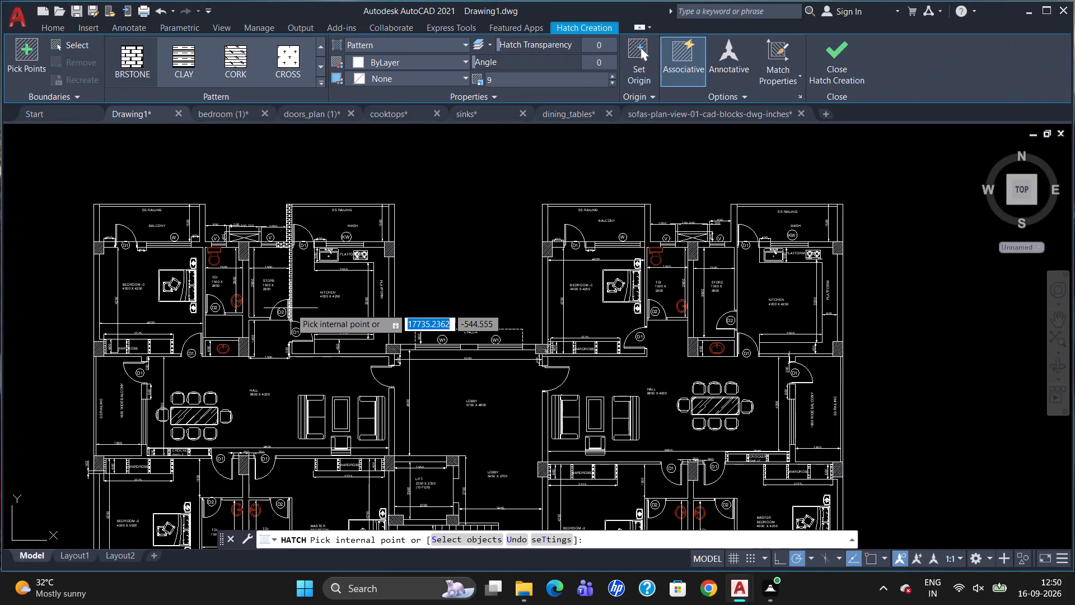
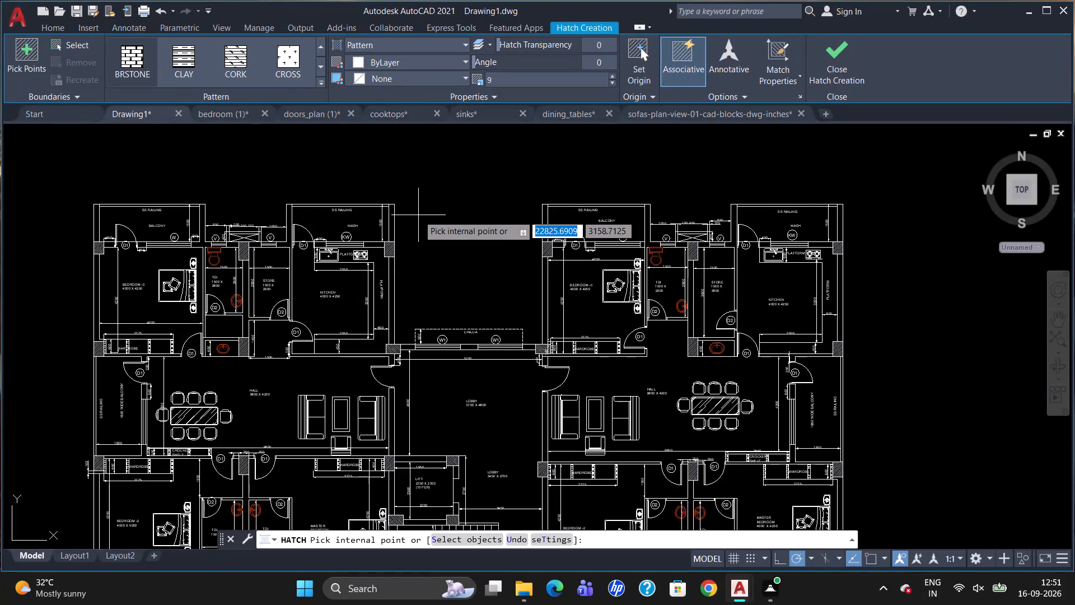
Using the ANSI32 hatch pattern at scale 10, fill the walls on both sides of the upper-right apartment's wash area.
click(319, 83)
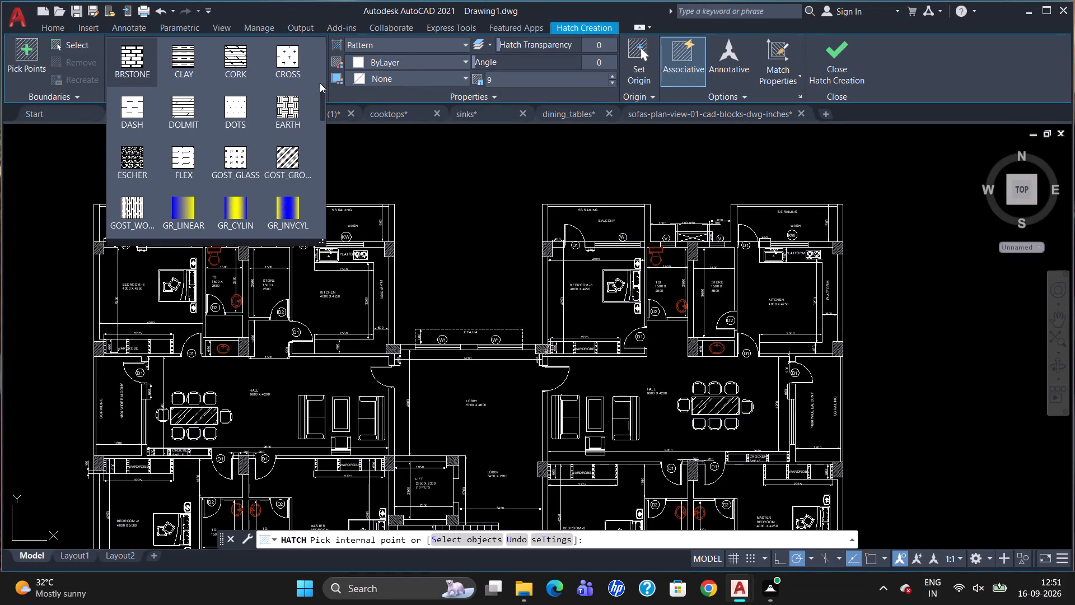
scroll(309, 107, up, 12)
click(286, 69)
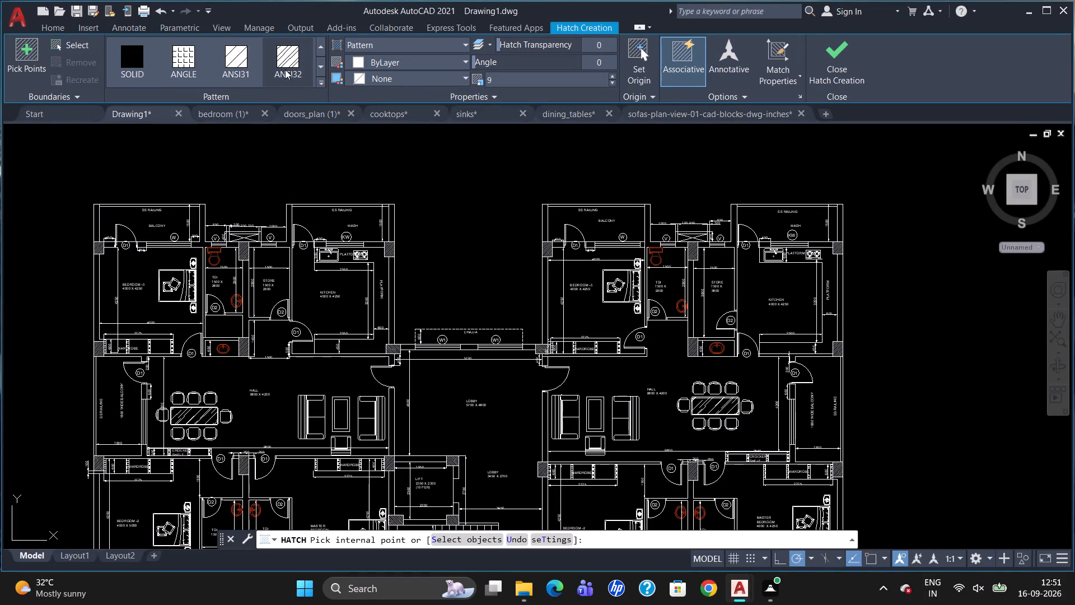
click(513, 80)
key(BackSpace)
text(10)
click(498, 151)
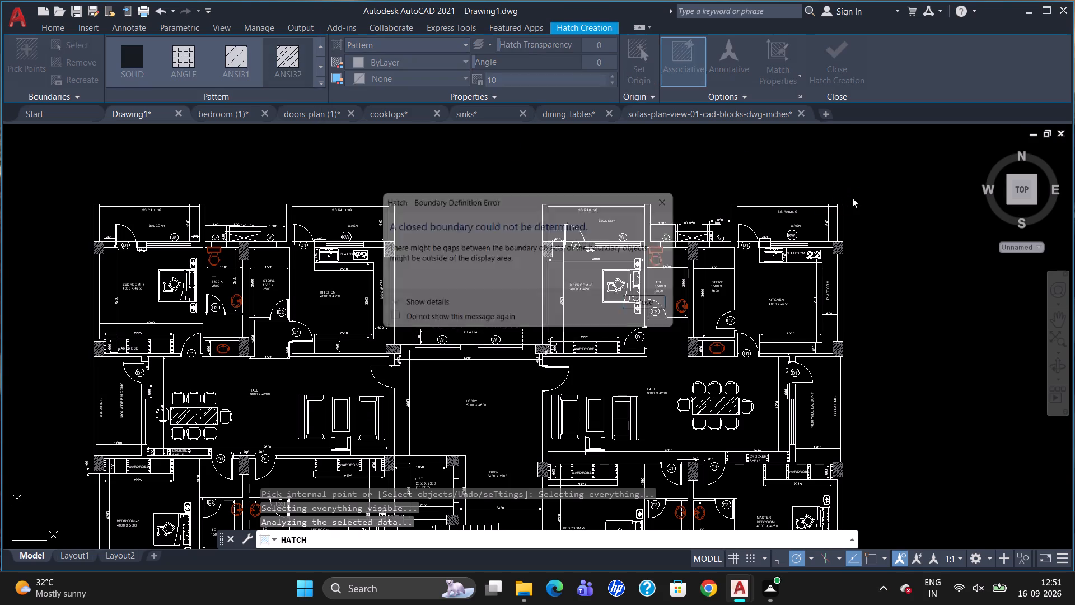
click(677, 204)
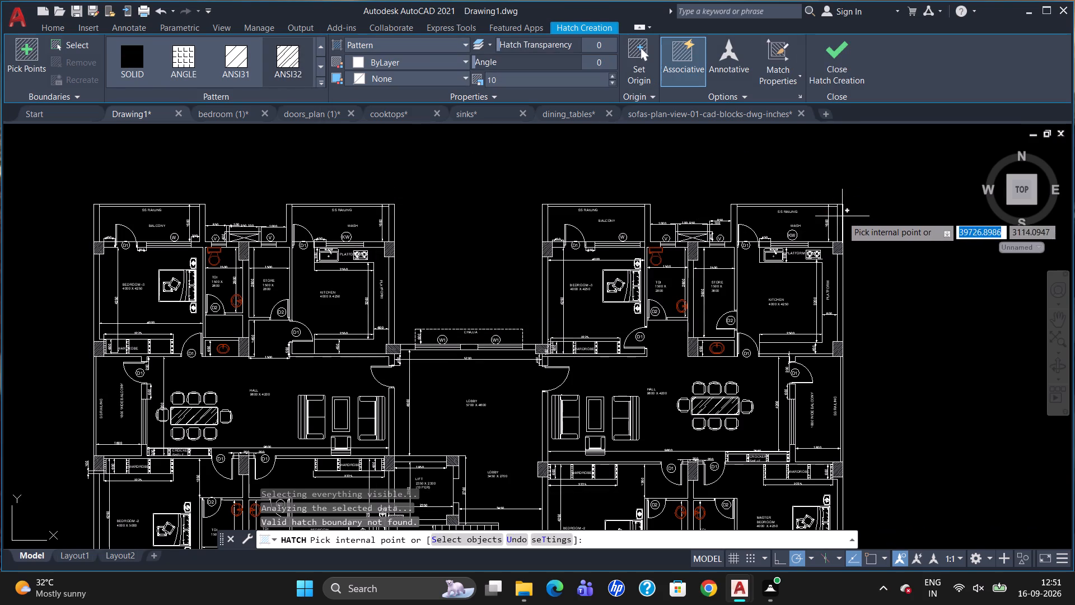
scroll(842, 216, up, 2)
click(836, 224)
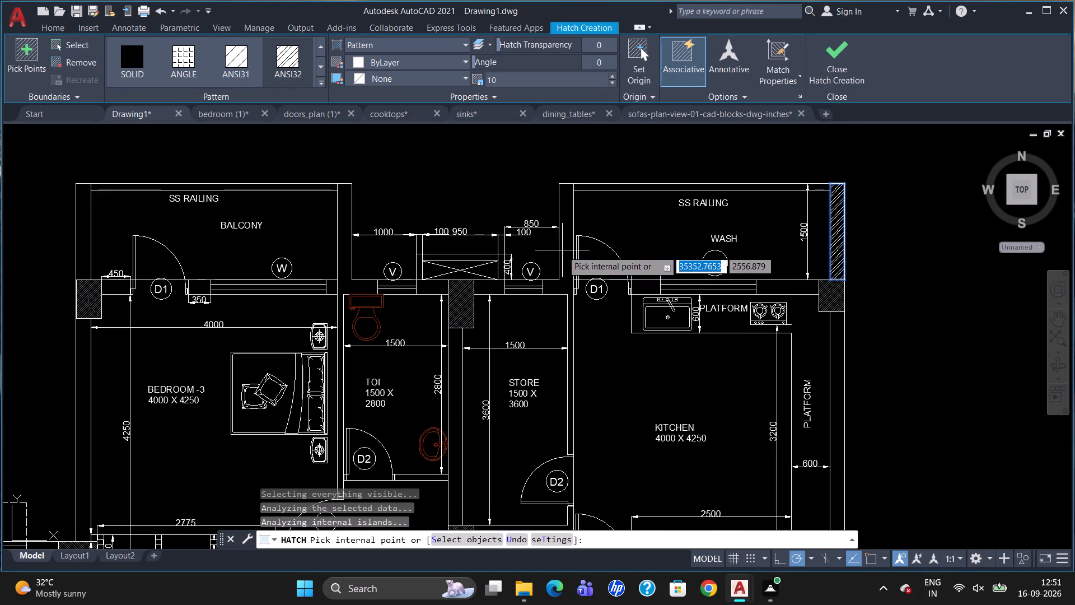
click(563, 250)
Hatch the same kitchen's outer wall beside the platform, the wall pieces flanking the KW window, and the wall along its lower edge.
scroll(873, 203, down, 1)
scroll(849, 296, up, 1)
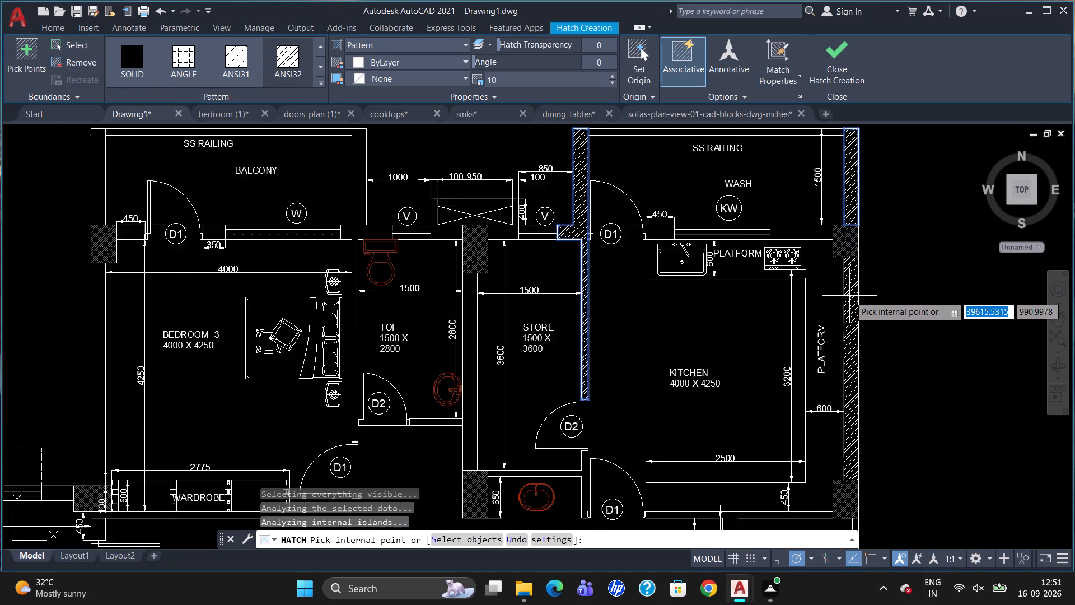
scroll(849, 296, up, 1)
click(849, 296)
click(778, 194)
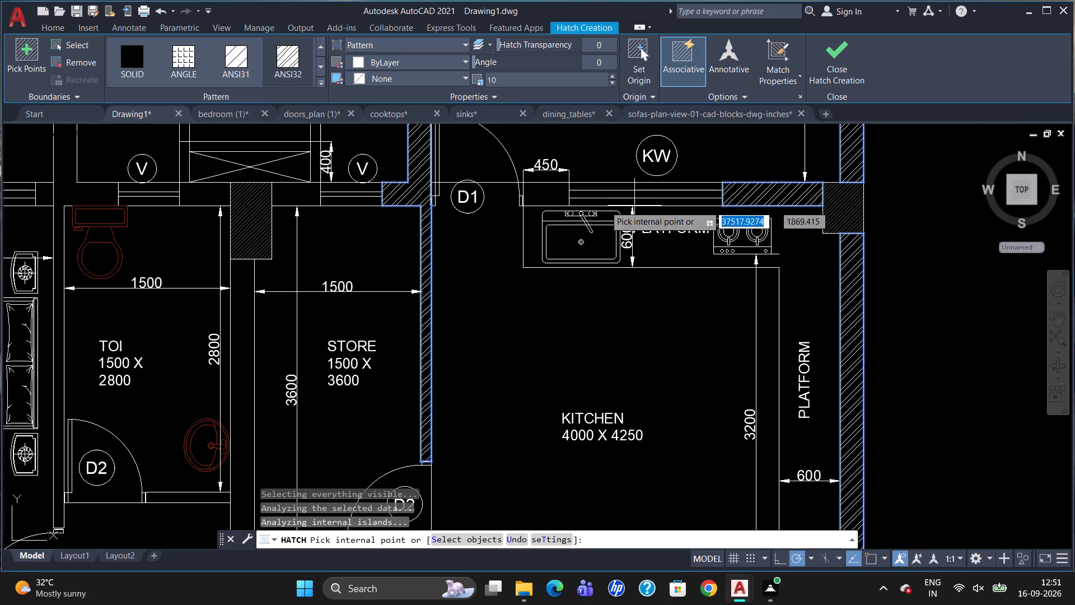
click(550, 187)
scroll(771, 153, down, 1)
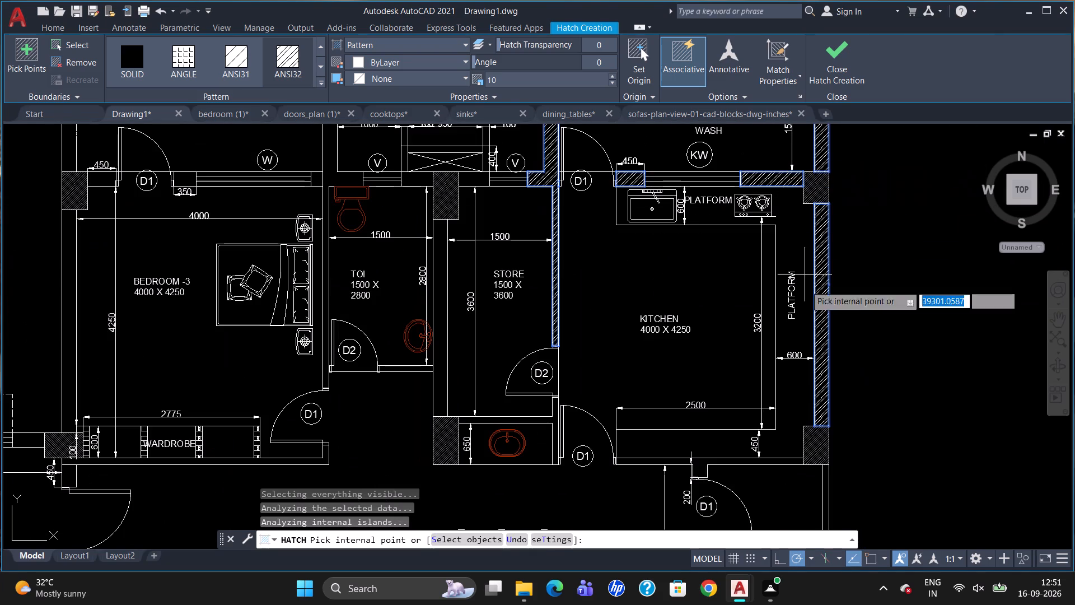
scroll(774, 462, up, 1)
click(774, 463)
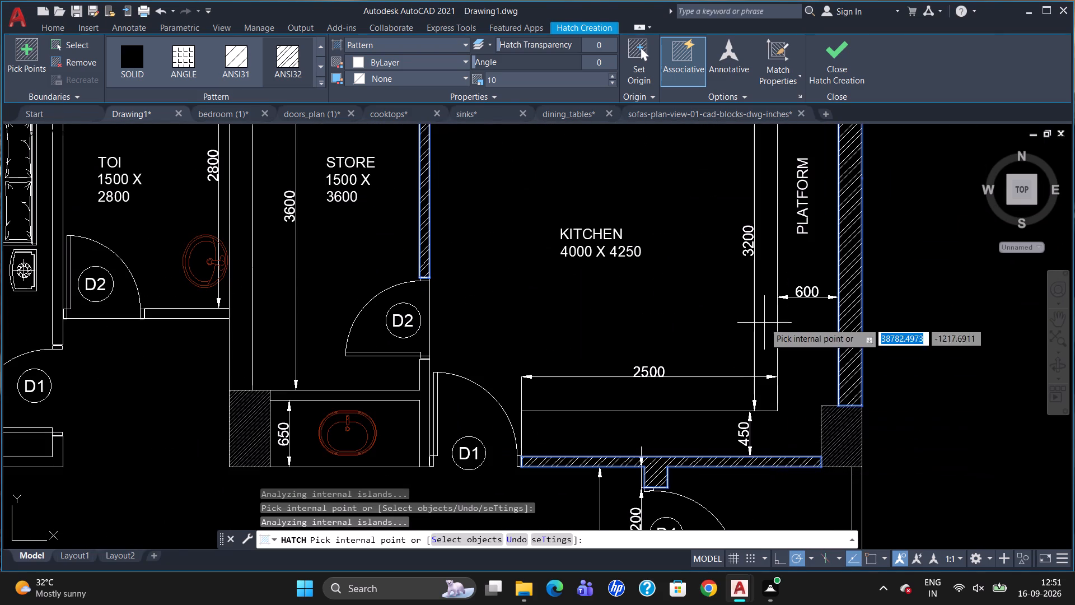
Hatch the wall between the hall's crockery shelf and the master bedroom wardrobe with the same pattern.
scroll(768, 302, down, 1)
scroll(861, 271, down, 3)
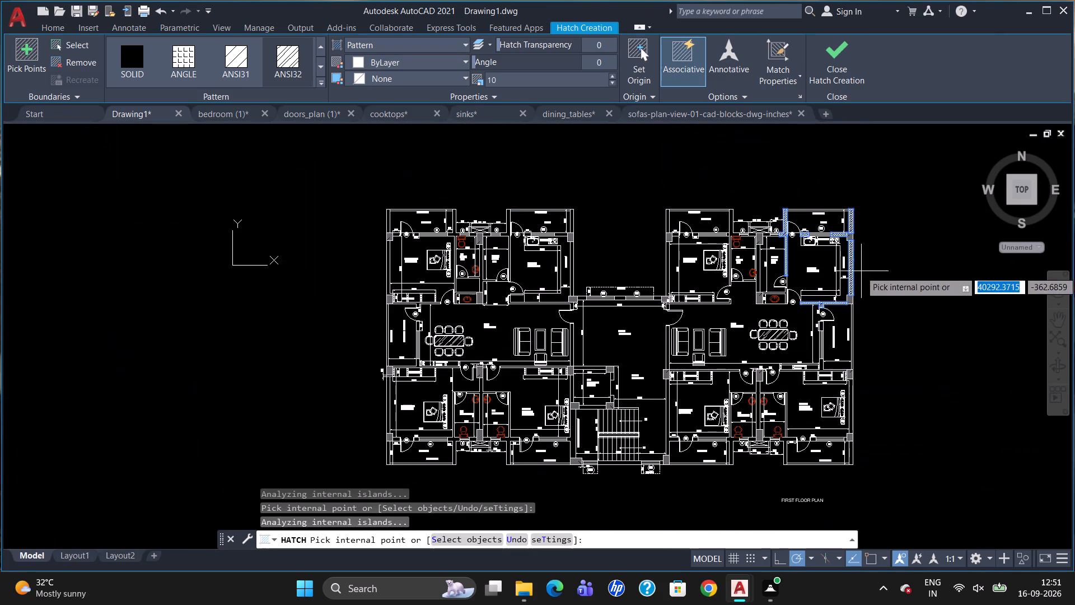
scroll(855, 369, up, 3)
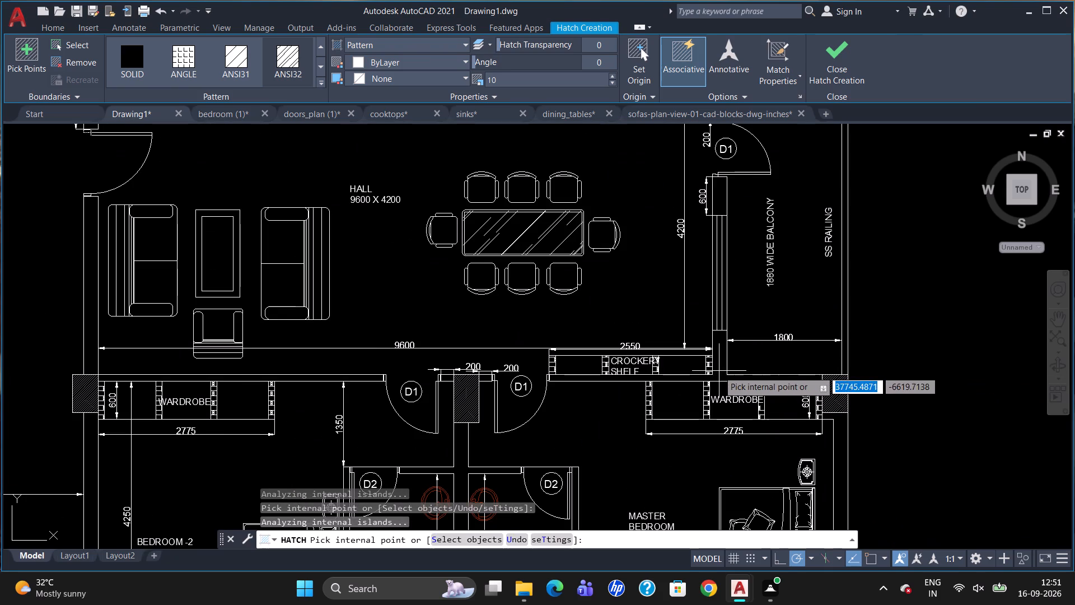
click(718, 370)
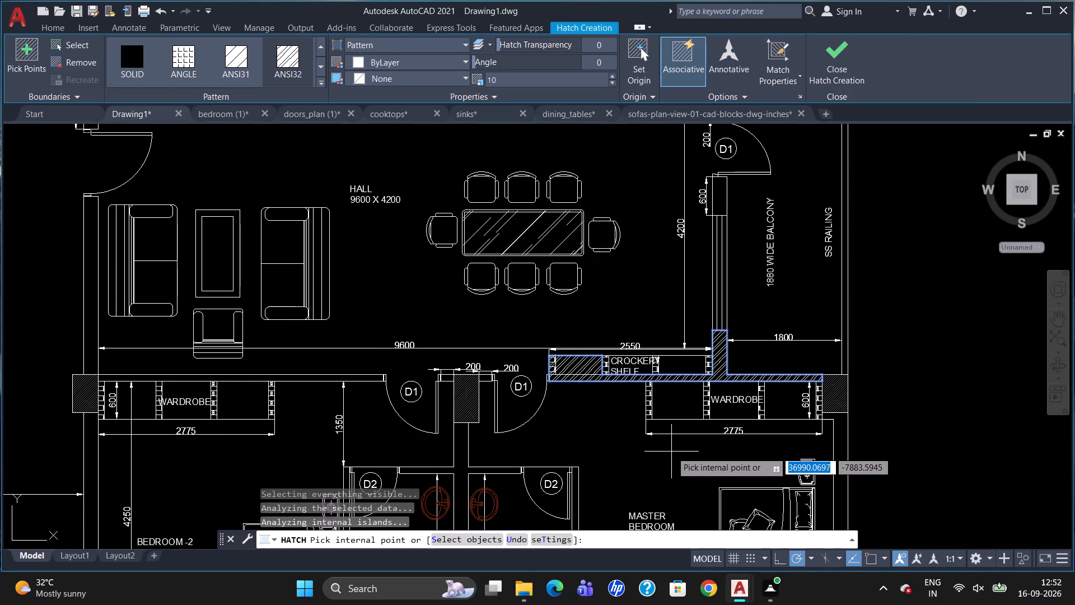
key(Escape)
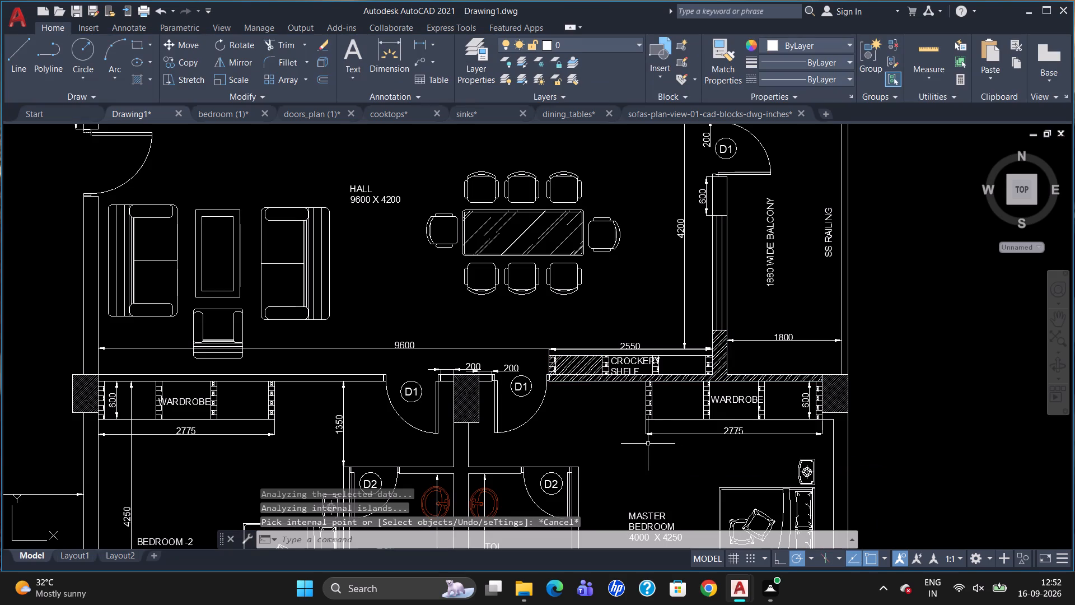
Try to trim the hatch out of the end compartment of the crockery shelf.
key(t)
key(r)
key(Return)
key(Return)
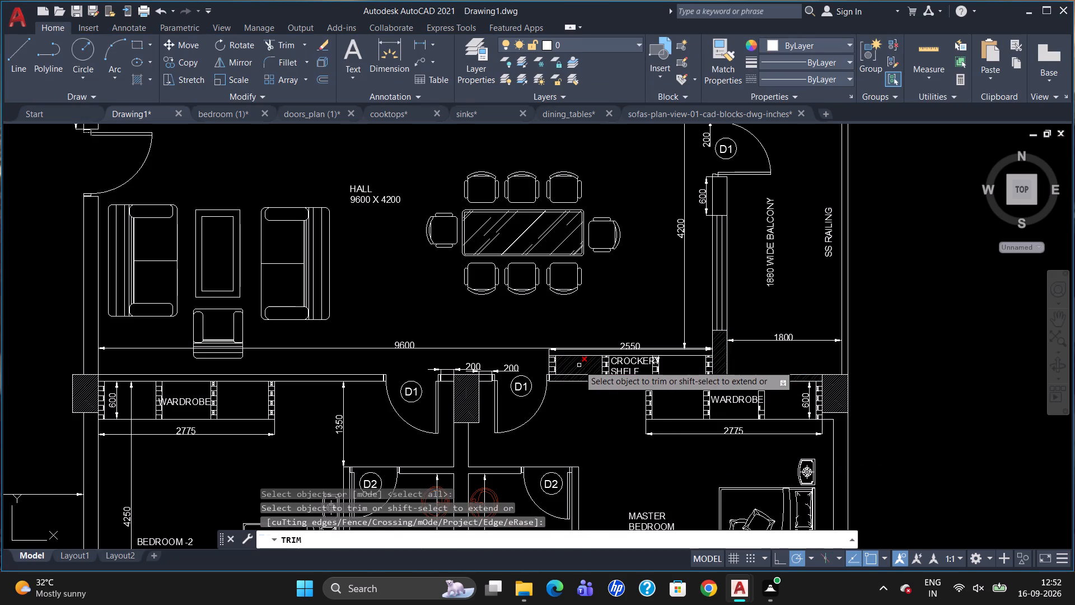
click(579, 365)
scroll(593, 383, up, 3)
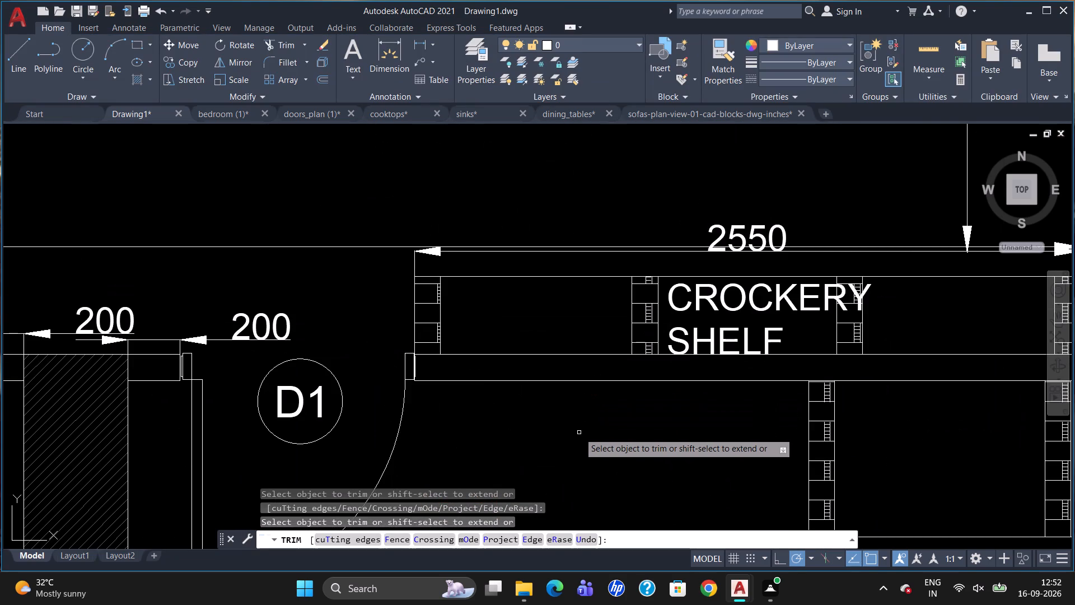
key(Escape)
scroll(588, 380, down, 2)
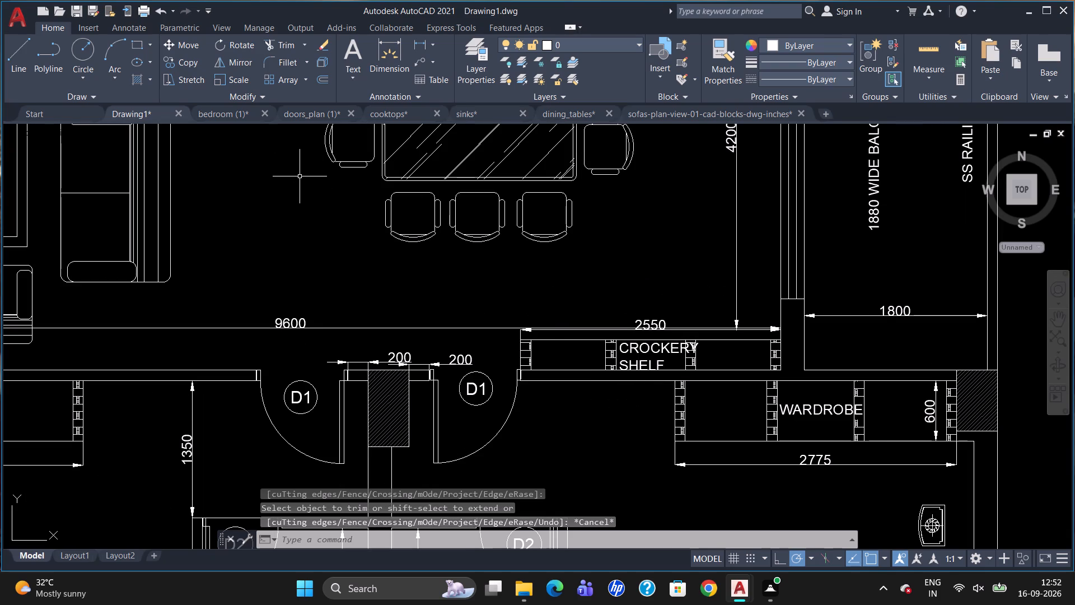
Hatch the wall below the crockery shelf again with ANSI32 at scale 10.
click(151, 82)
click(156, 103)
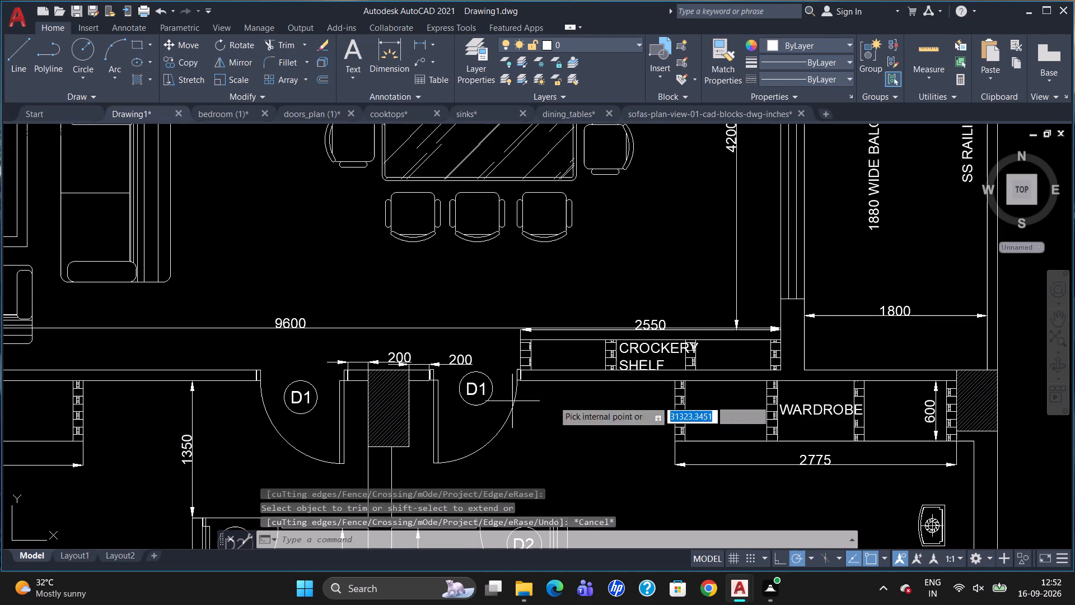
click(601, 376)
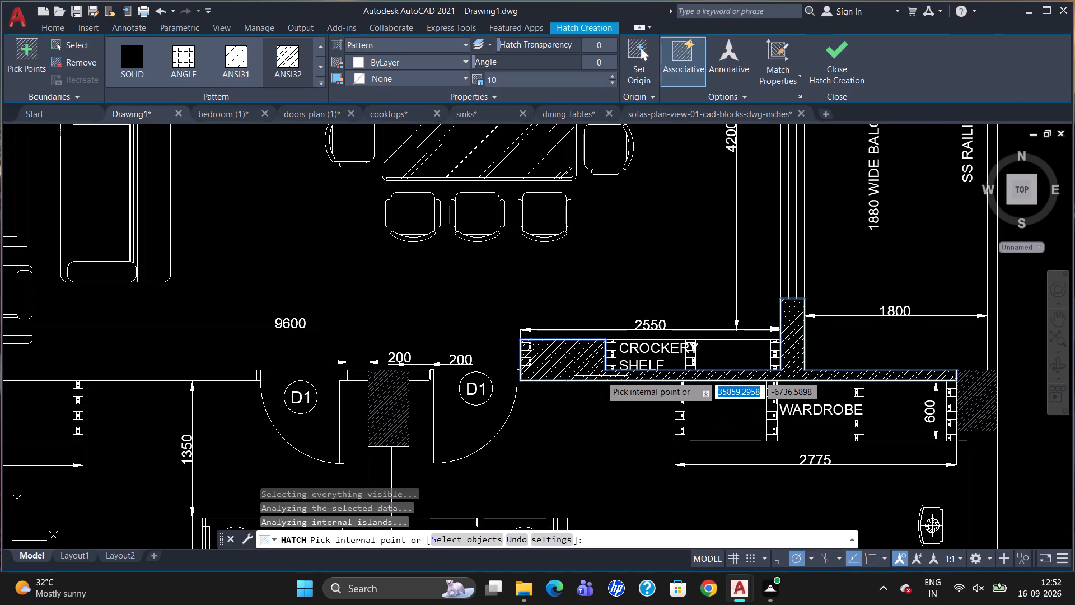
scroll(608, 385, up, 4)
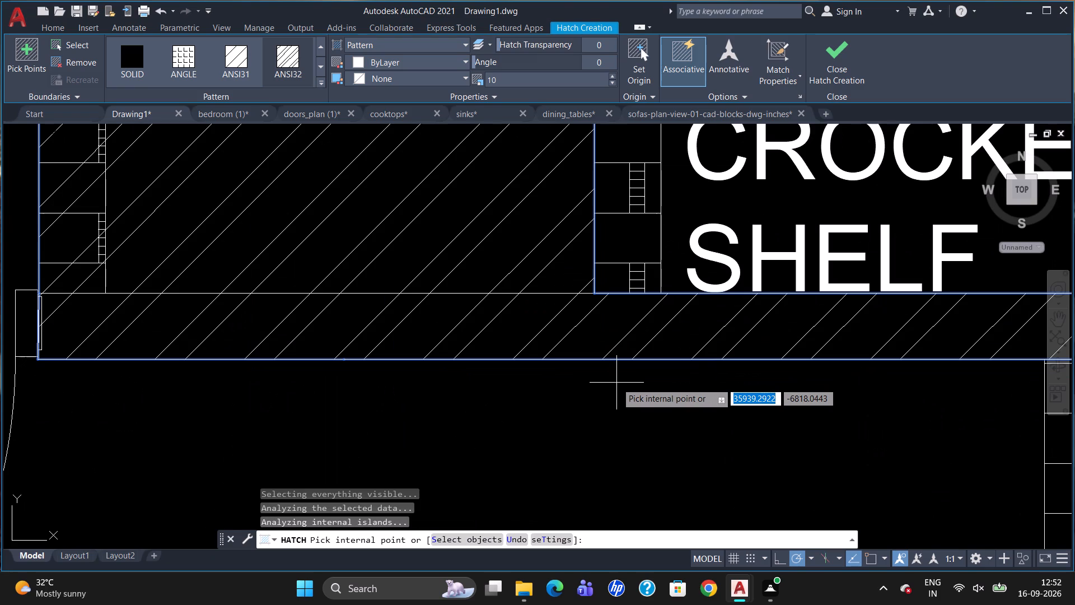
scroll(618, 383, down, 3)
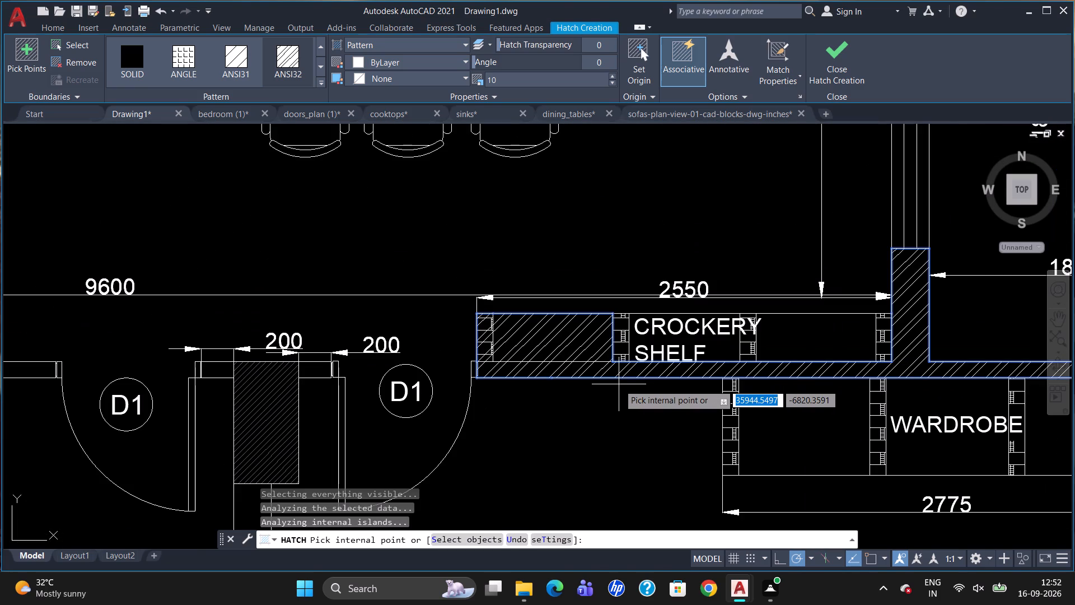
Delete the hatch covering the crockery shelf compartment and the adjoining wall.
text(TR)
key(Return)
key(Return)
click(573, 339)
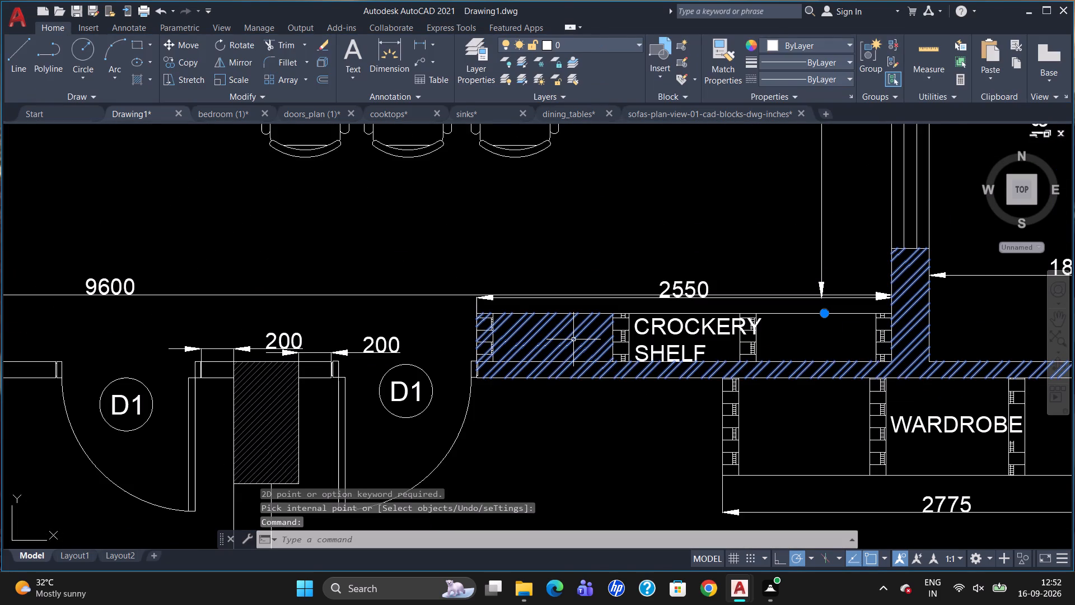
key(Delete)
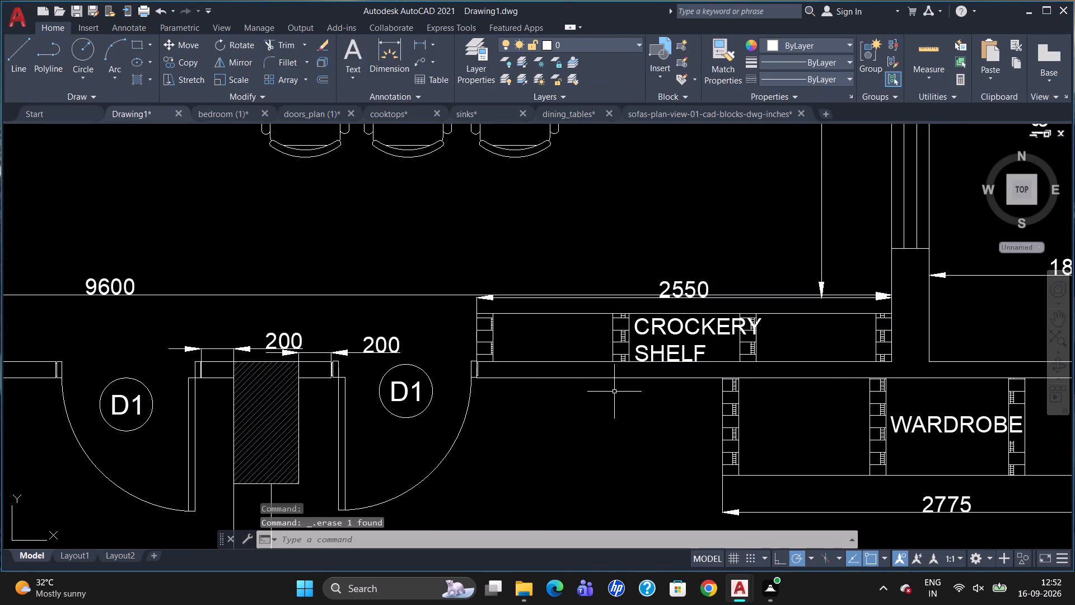
Draw a short dividing line across the wall thickness, aligned with the crockery shelf's divider before the shelf label.
scroll(627, 390, up, 3)
scroll(563, 286, up, 4)
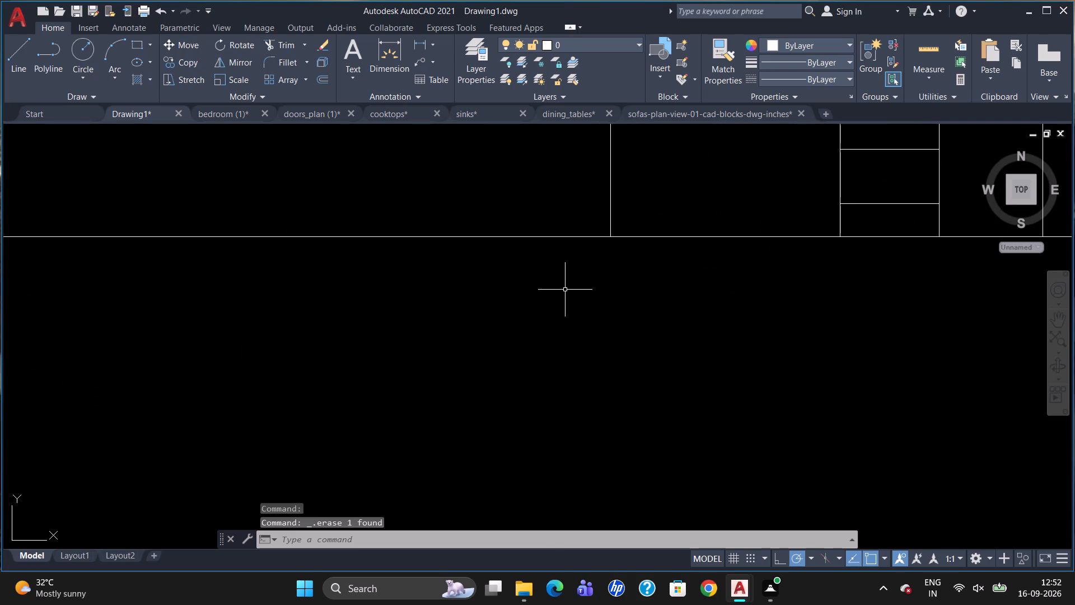
scroll(746, 343, down, 7)
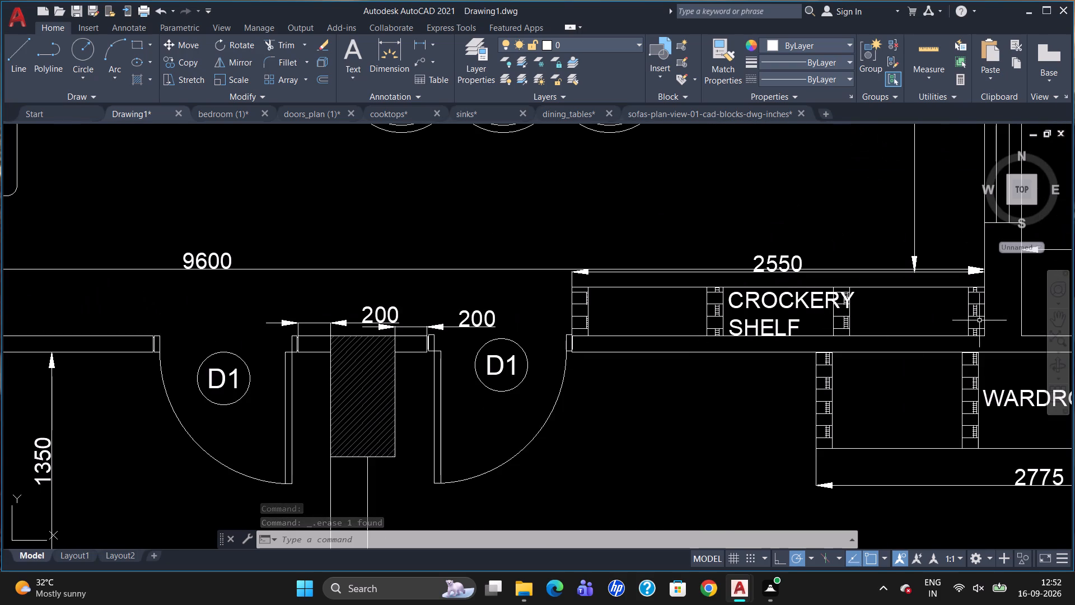
scroll(1011, 299, up, 3)
scroll(951, 271, up, 1)
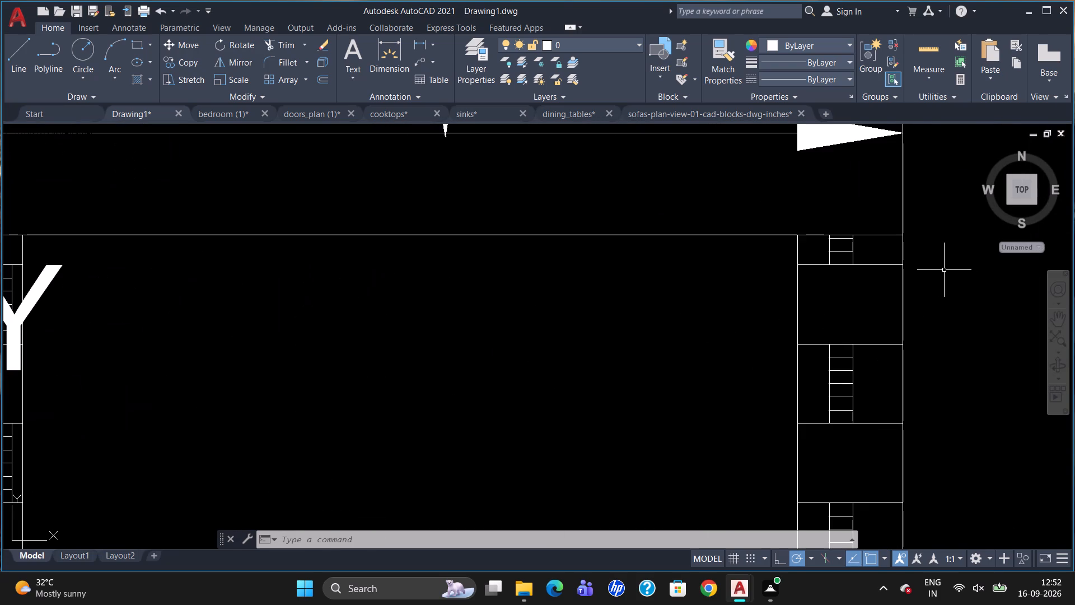
scroll(896, 260, down, 4)
scroll(873, 319, up, 1)
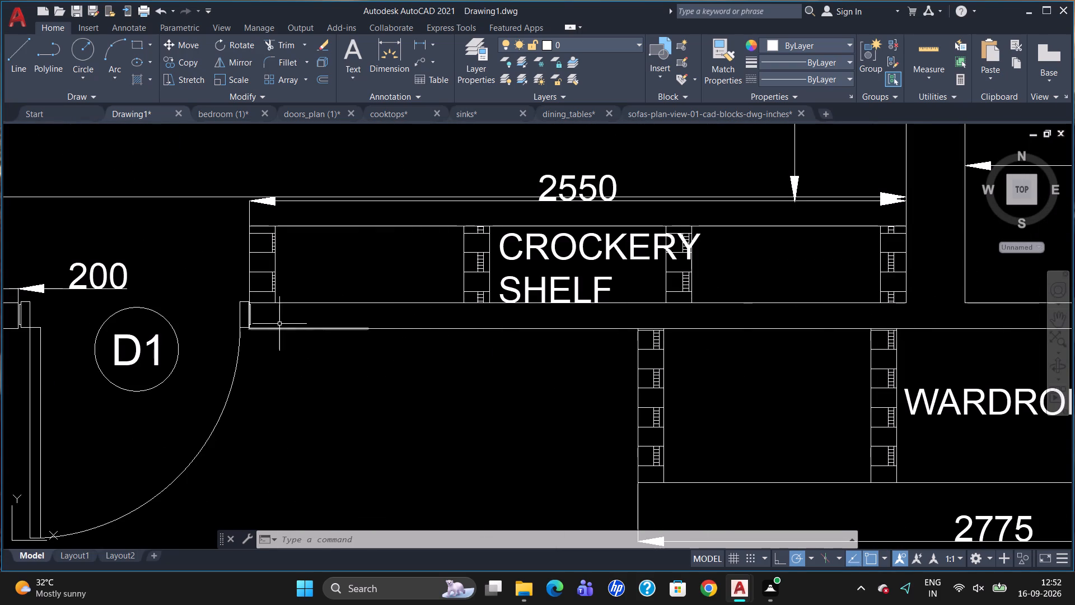
scroll(265, 327, down, 1)
scroll(475, 328, up, 1)
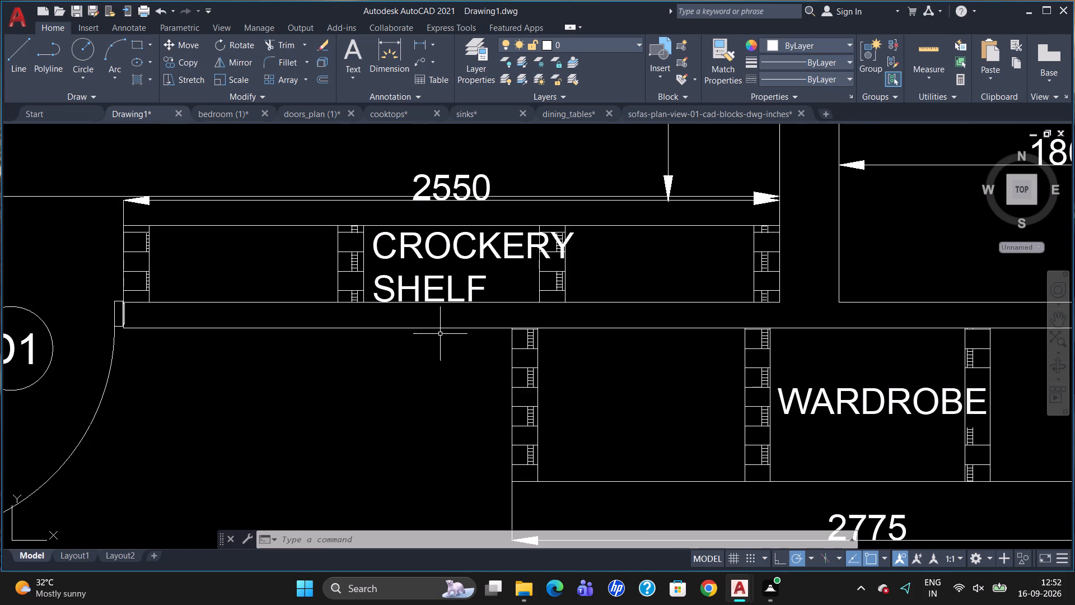
key(l)
key(Return)
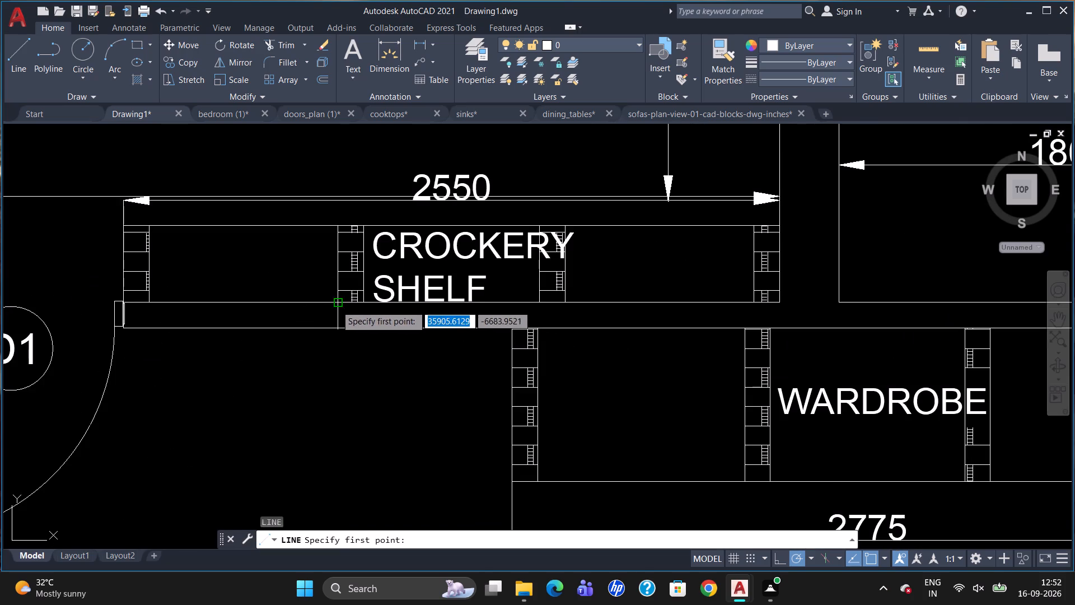
click(336, 304)
click(340, 327)
key(Escape)
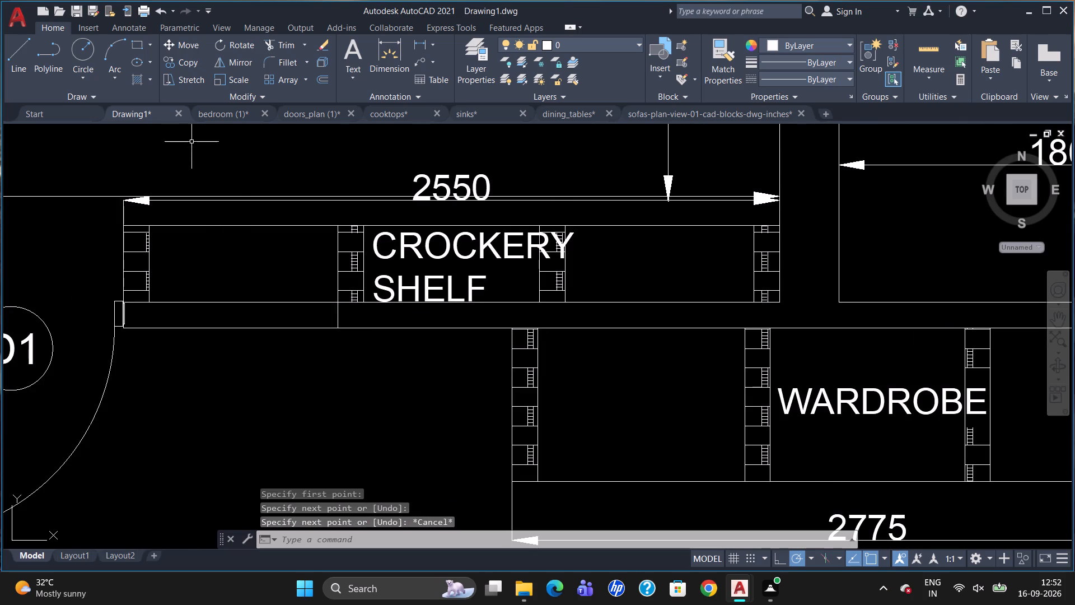
Hatch the wall below the crockery shelf with ANSI32 at scale 10 on both sides of the dividing line.
click(143, 75)
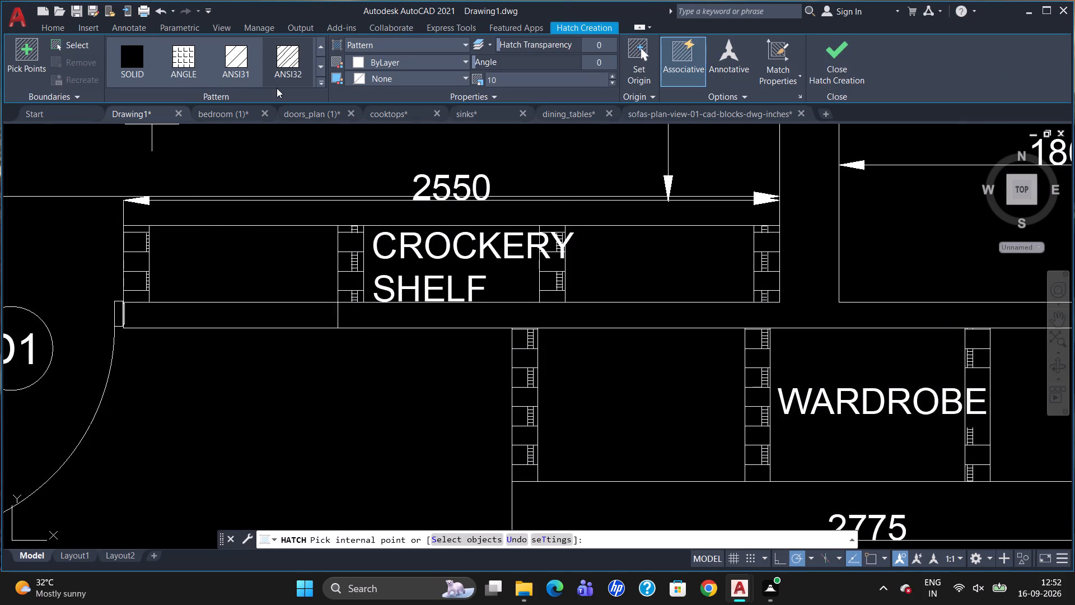
click(290, 65)
click(814, 276)
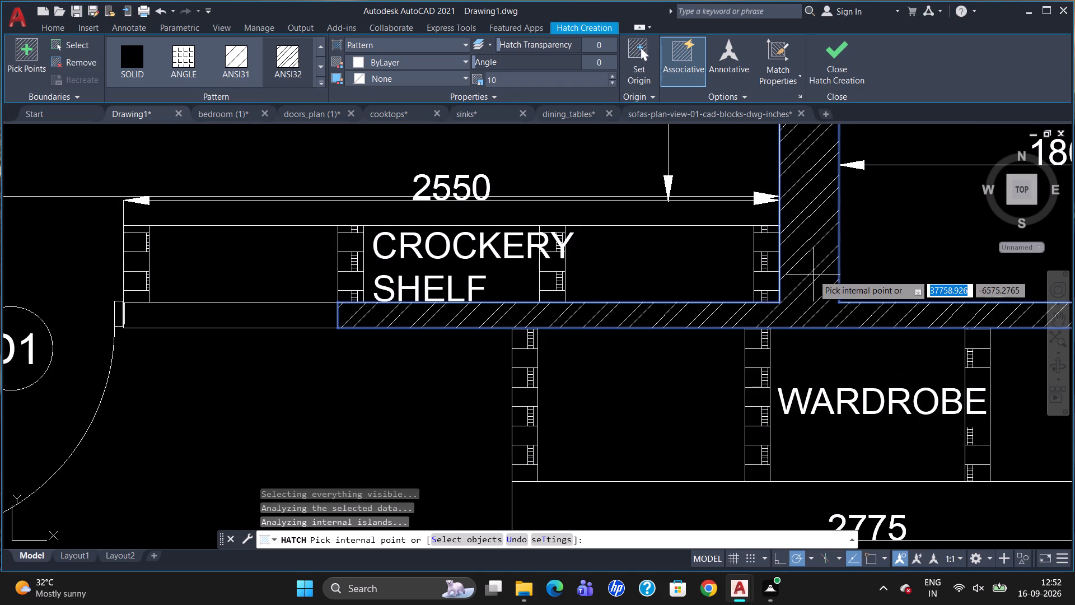
scroll(707, 367, down, 2)
click(543, 350)
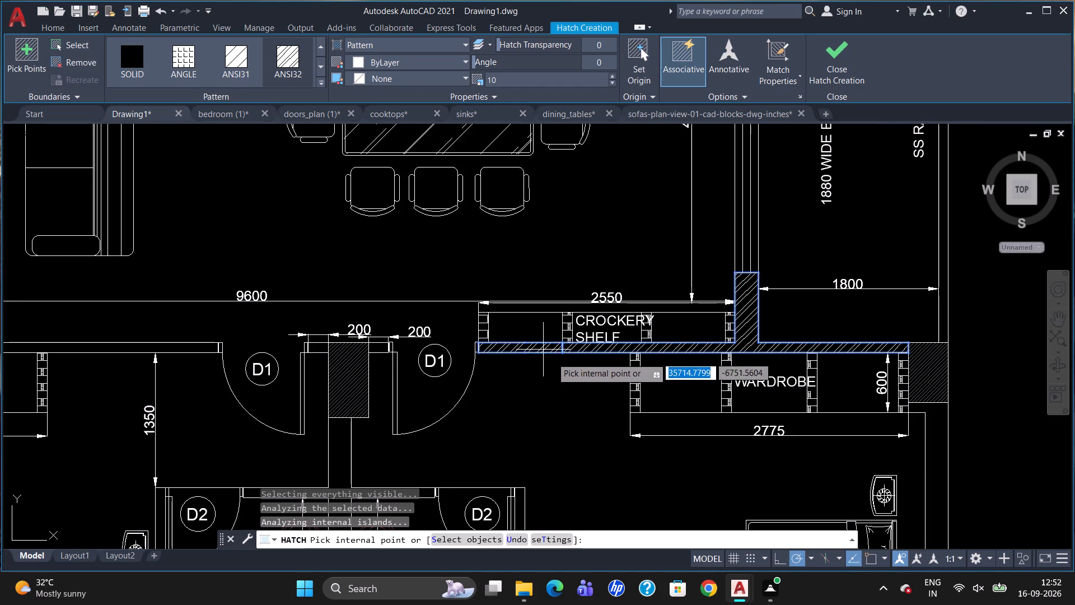
key(Escape)
Delete the short dividing line across the hatched wall below the crockery shelf.
scroll(564, 342, up, 5)
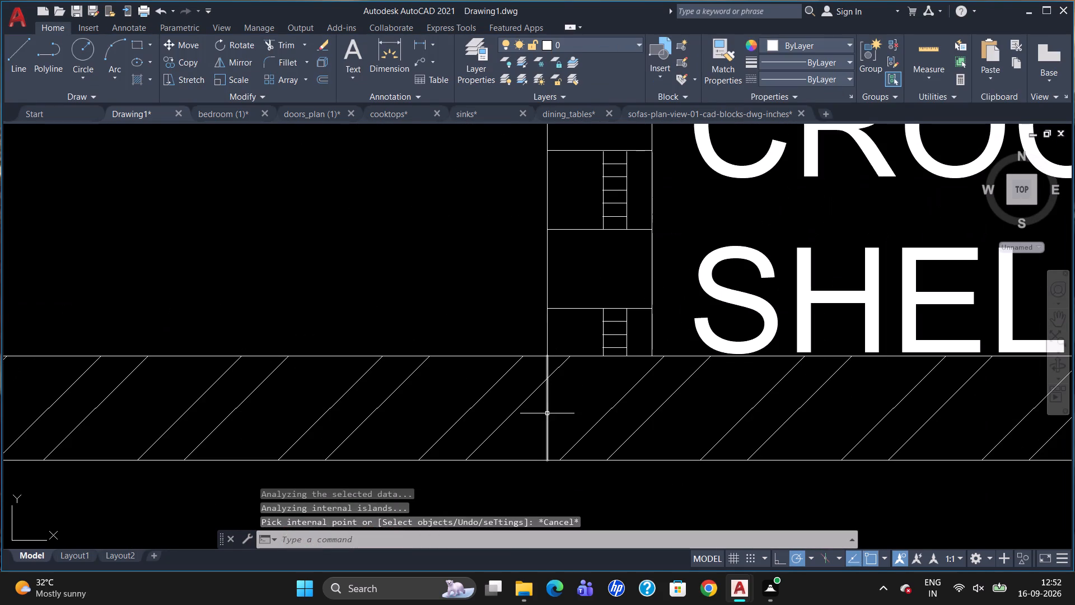
click(547, 412)
key(Delete)
scroll(490, 345, down, 5)
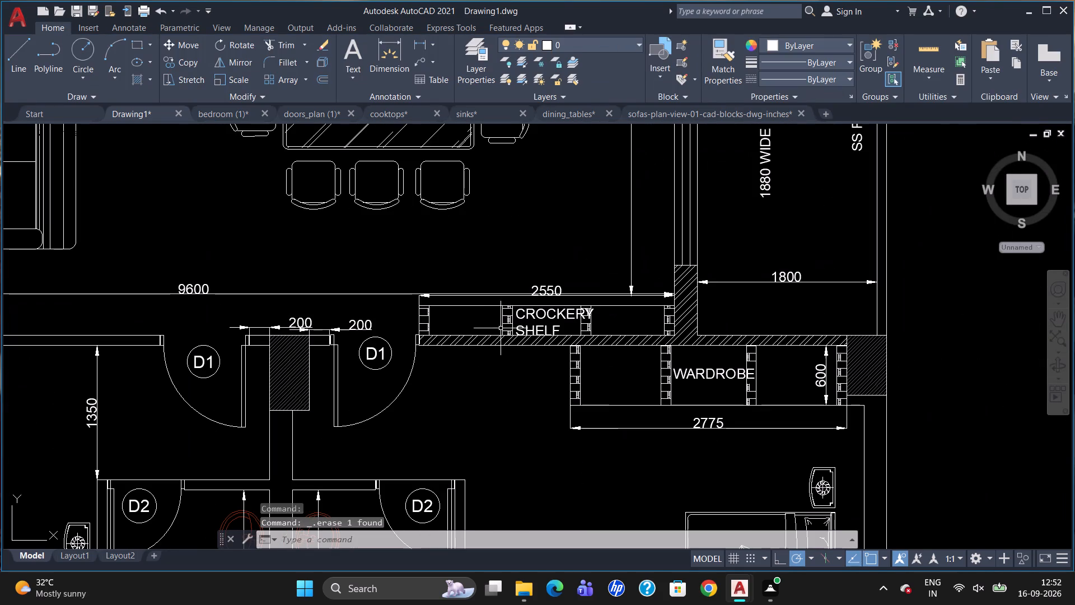
scroll(592, 365, down, 1)
scroll(802, 269, down, 1)
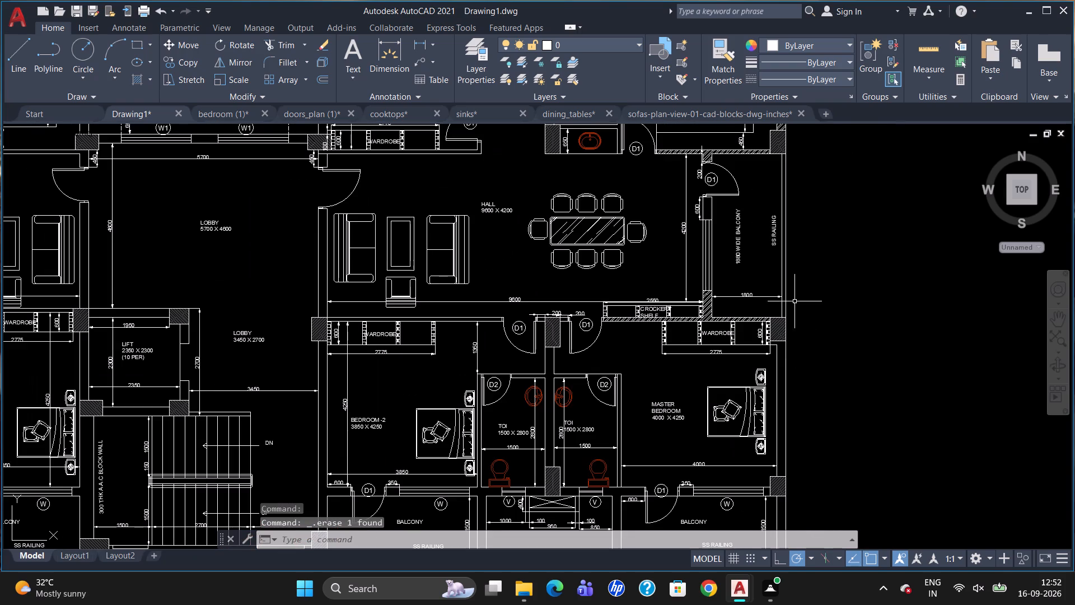
Hatch the master bedroom's outer wall, its balcony side walls and the wall pieces on both sides of balcony door D1 with ANSI32 at scale 10.
scroll(820, 288, down, 1)
scroll(829, 394, up, 1)
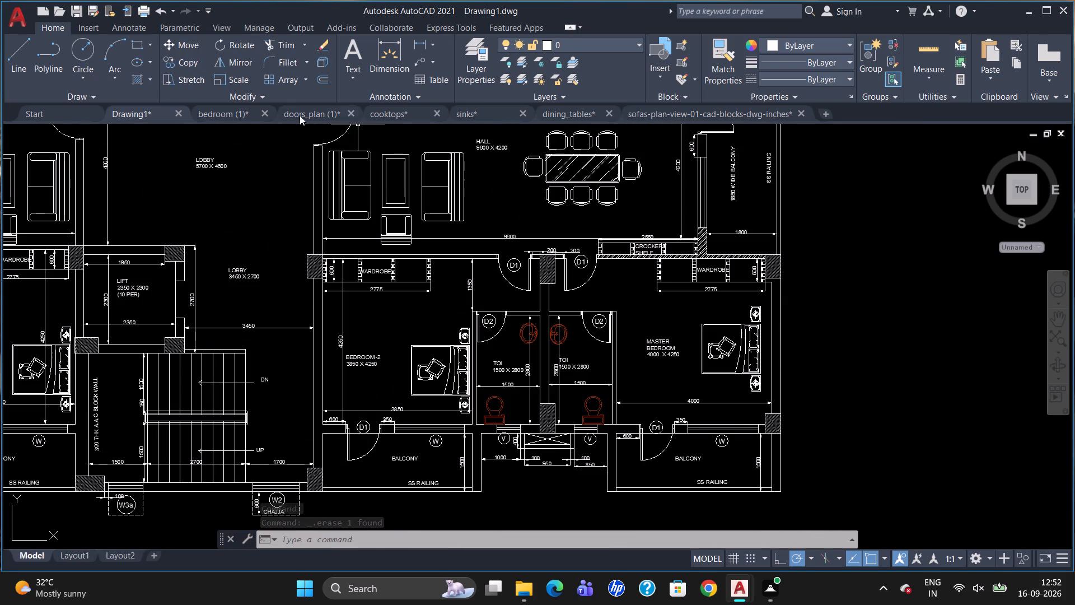
click(154, 81)
click(153, 105)
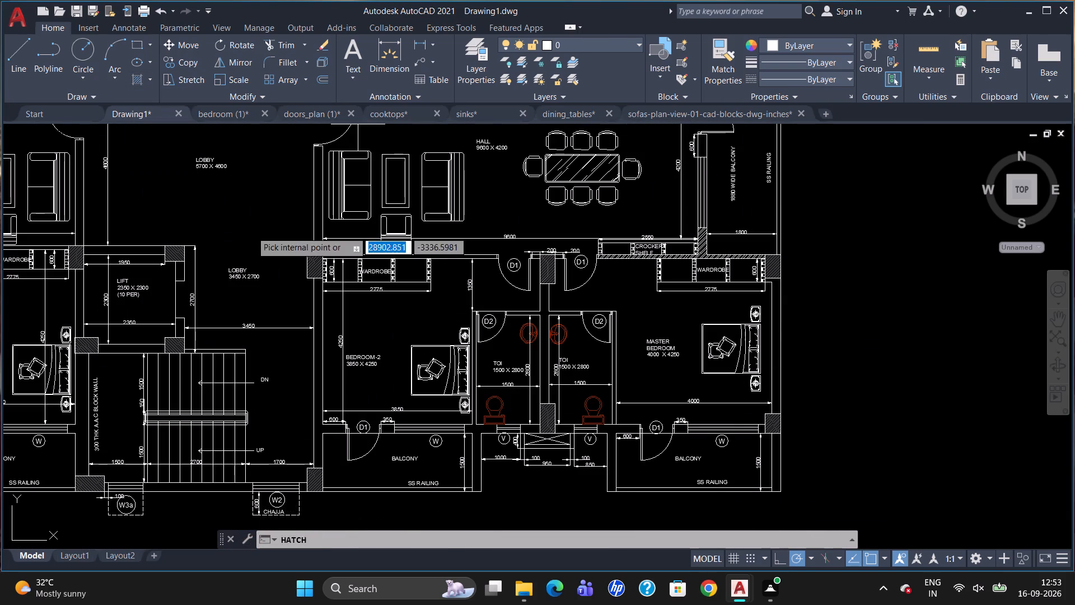
click(778, 376)
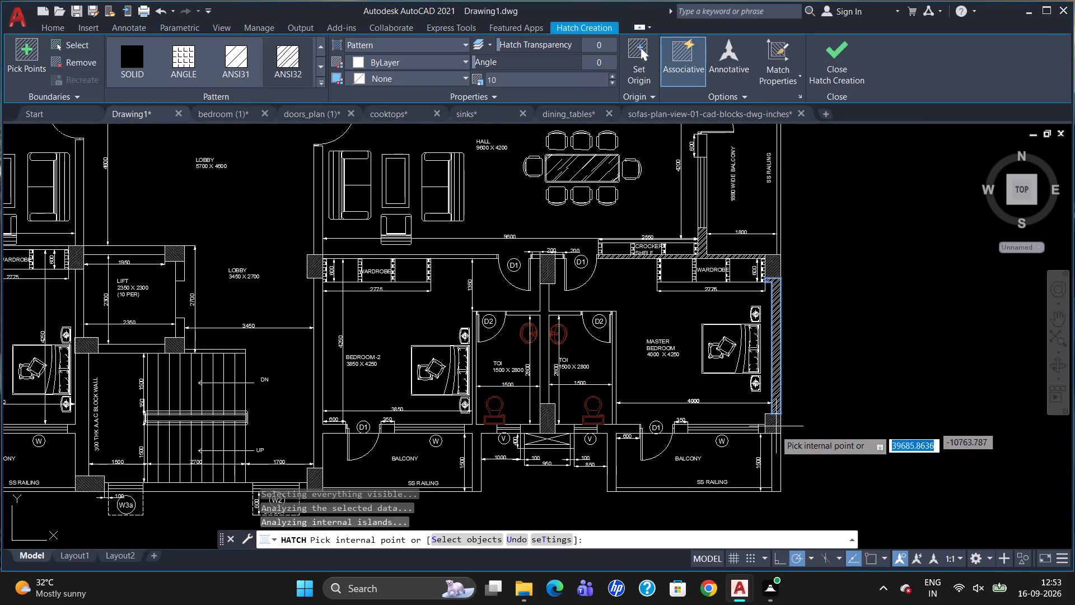
click(773, 458)
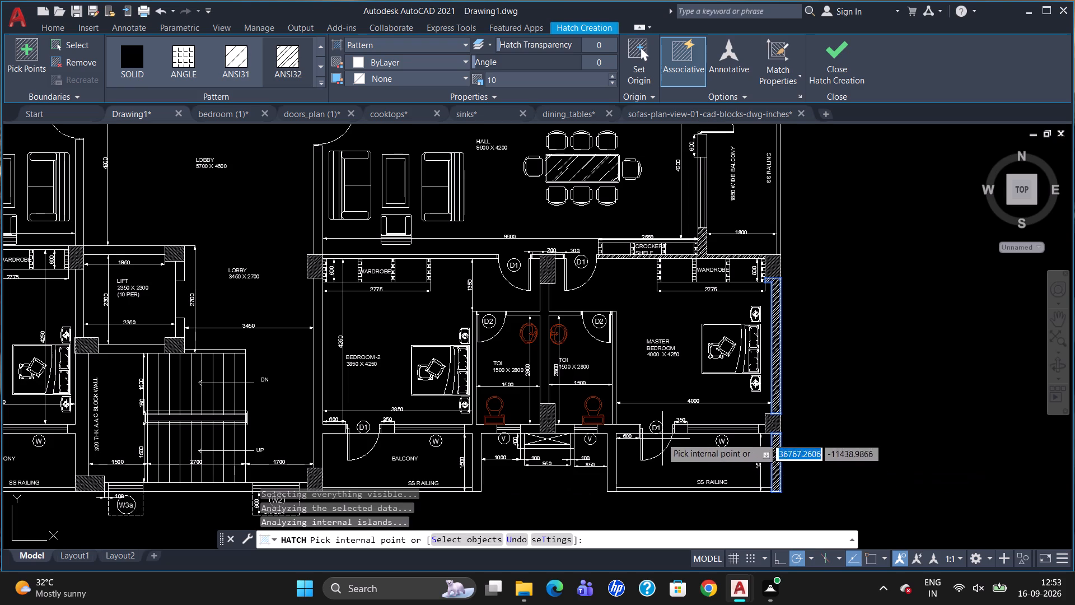
click(611, 439)
scroll(697, 439, up, 2)
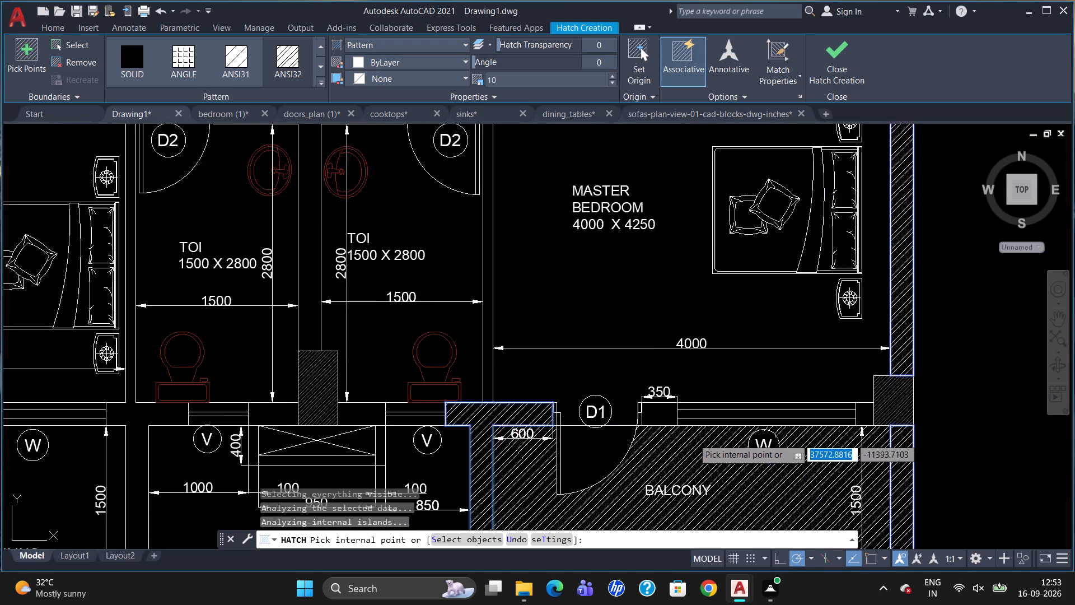
scroll(689, 439, up, 1)
click(655, 404)
scroll(799, 383, down, 2)
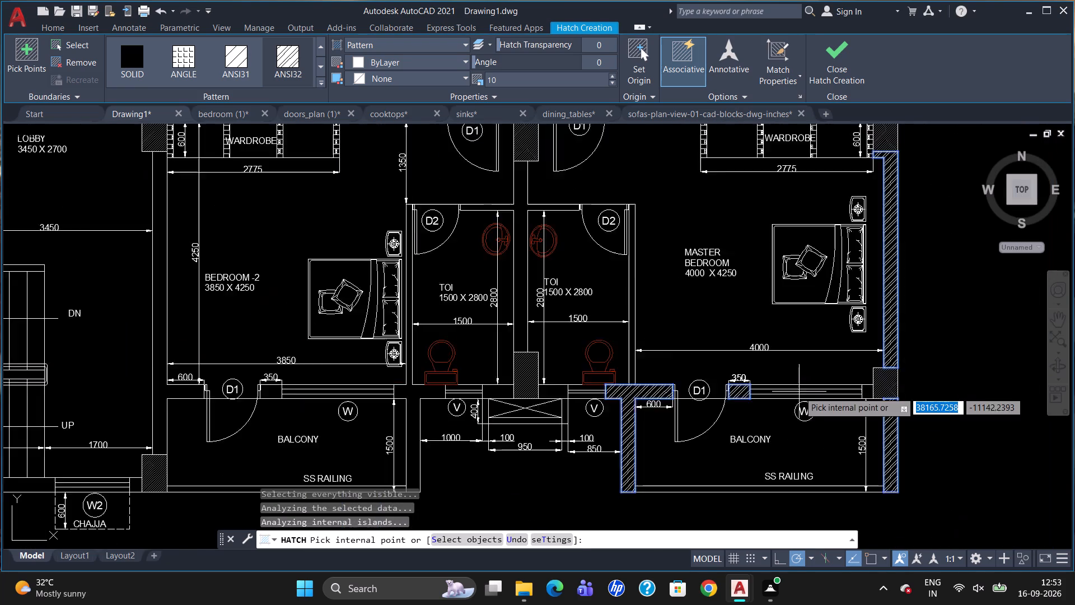
Add the wall behind the Bedroom-2 wardrobe and the wall between the lobby and Bedroom-2 to the ANSI32 hatch.
scroll(799, 392, down, 3)
scroll(671, 319, up, 3)
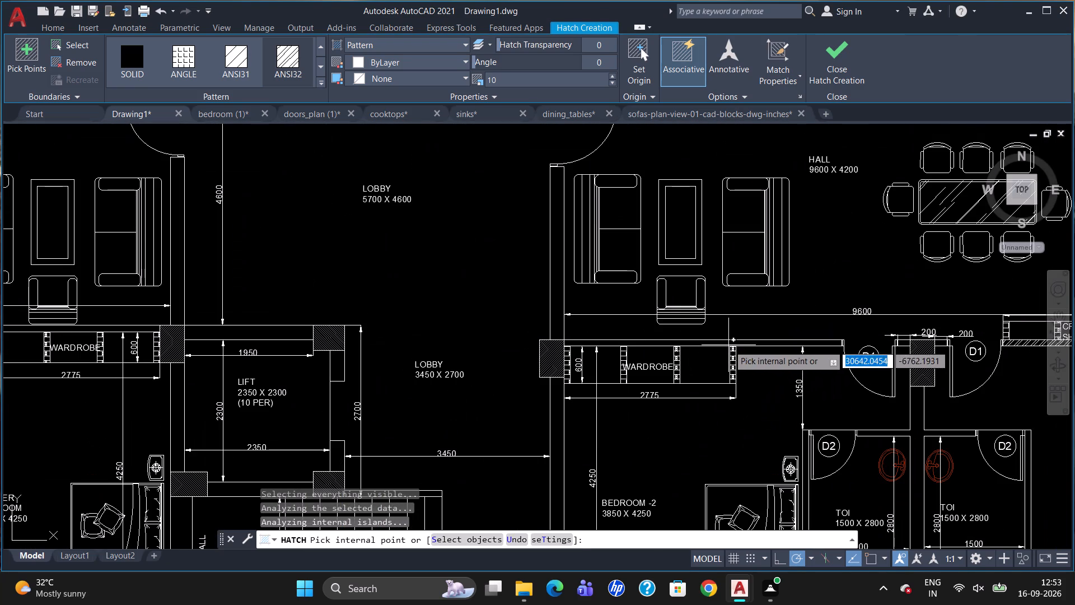
click(736, 341)
scroll(684, 311, down, 2)
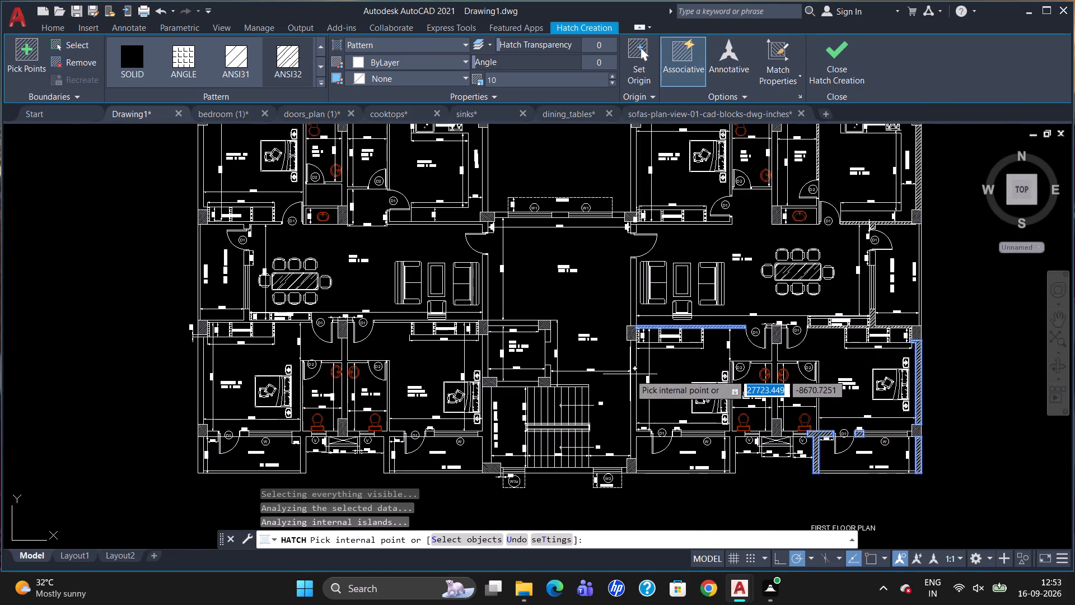
scroll(634, 372, up, 2)
click(634, 372)
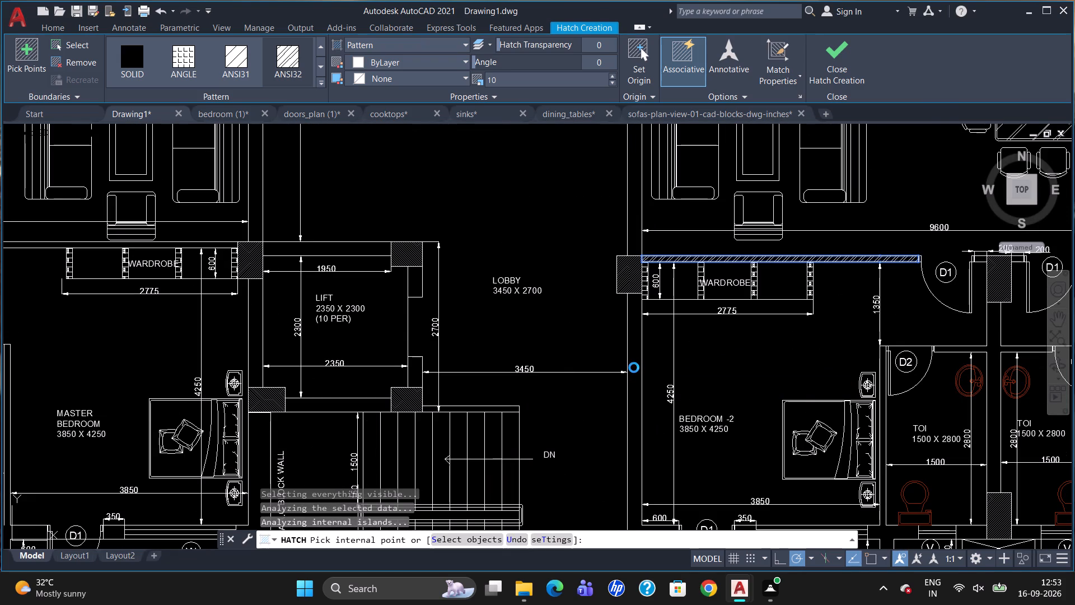
scroll(607, 324, down, 2)
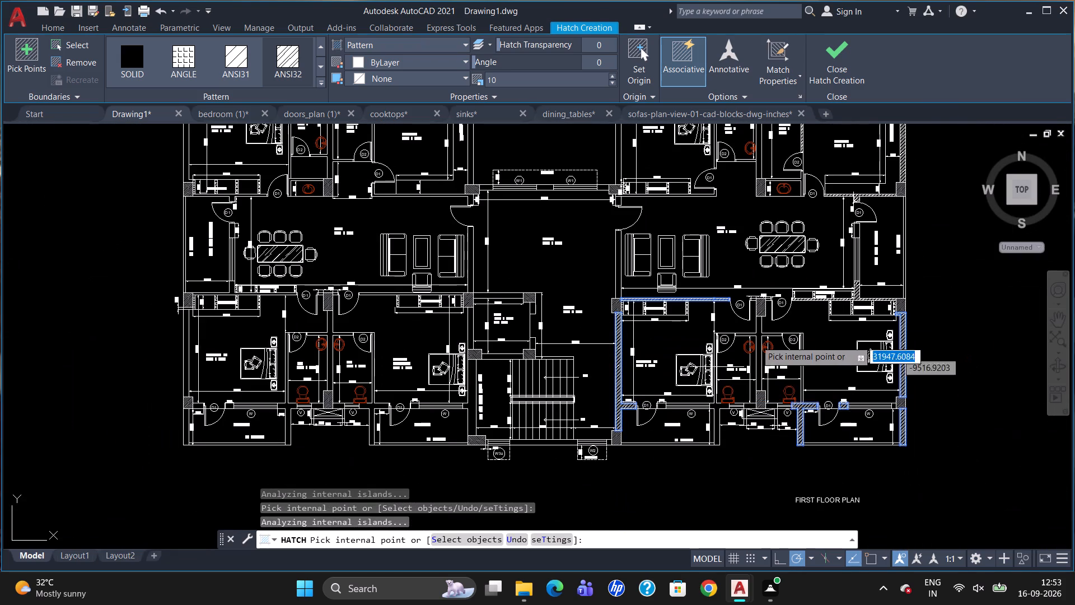
Hatch the toilet walls between Bedroom-2 and the master bedroom, including the shared middle wall and the pieces beside the D2 doors.
scroll(818, 283, up, 1)
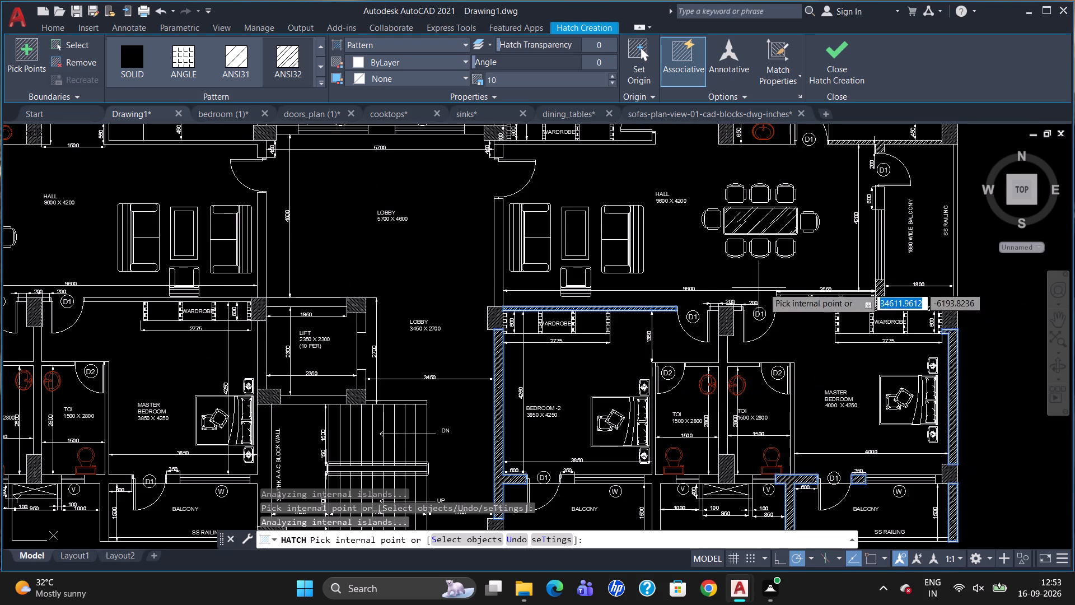
scroll(703, 296, down, 2)
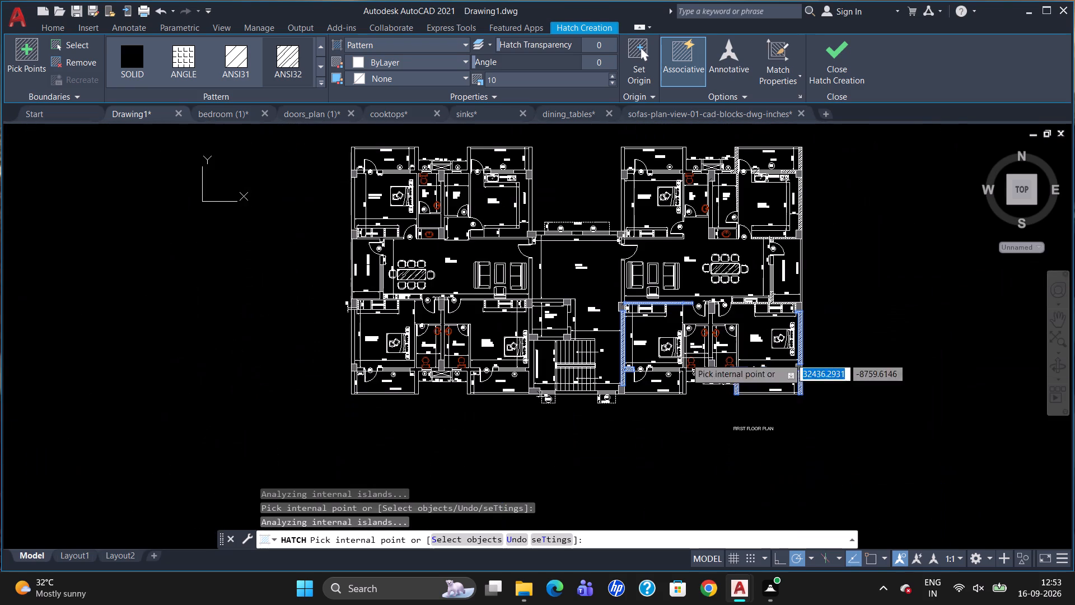
scroll(694, 350, up, 4)
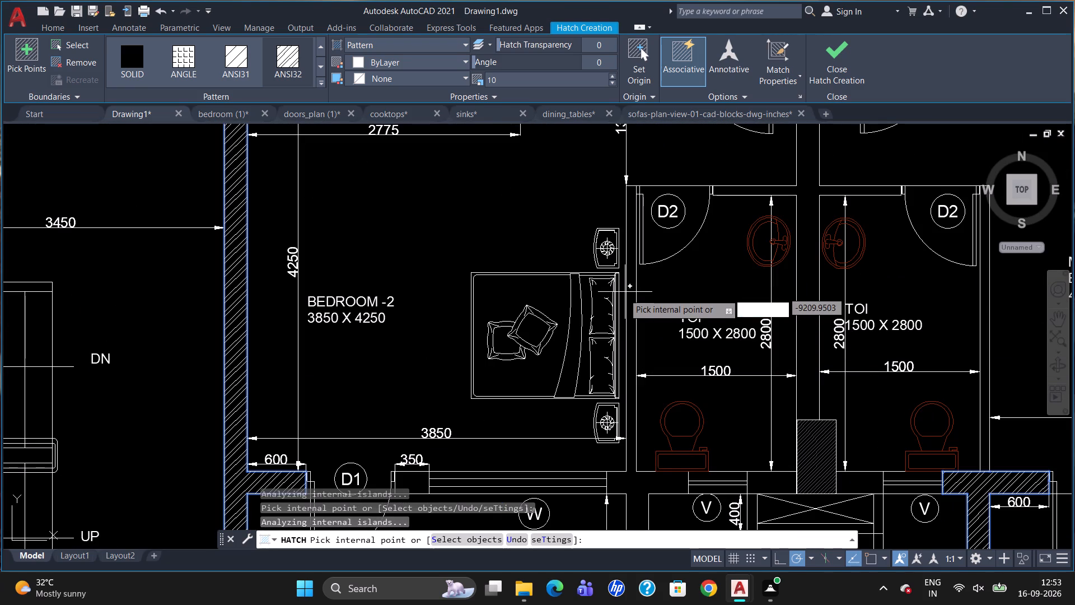
click(629, 292)
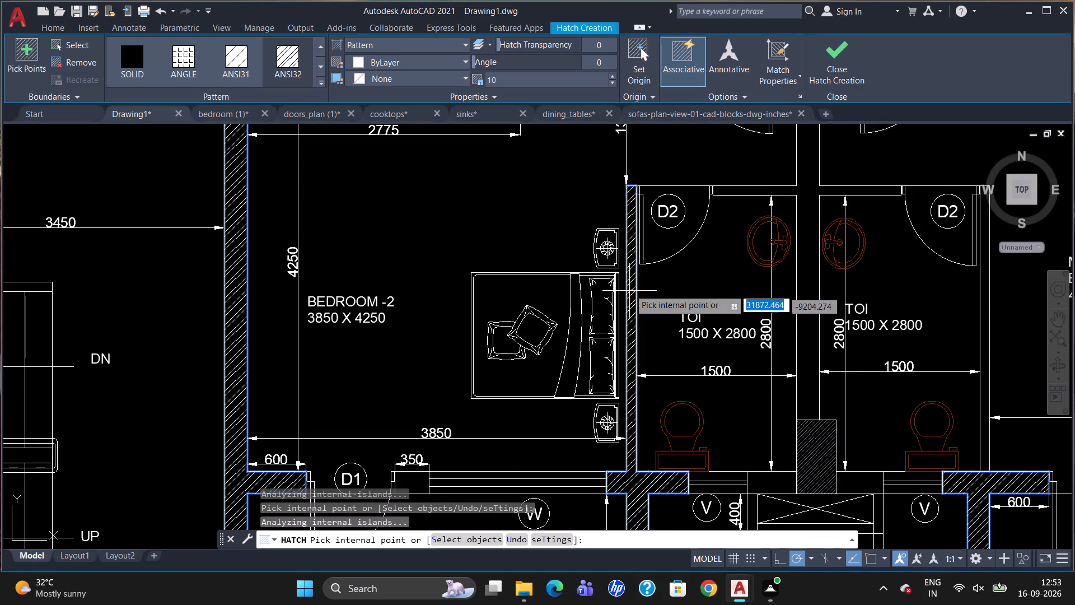
click(778, 191)
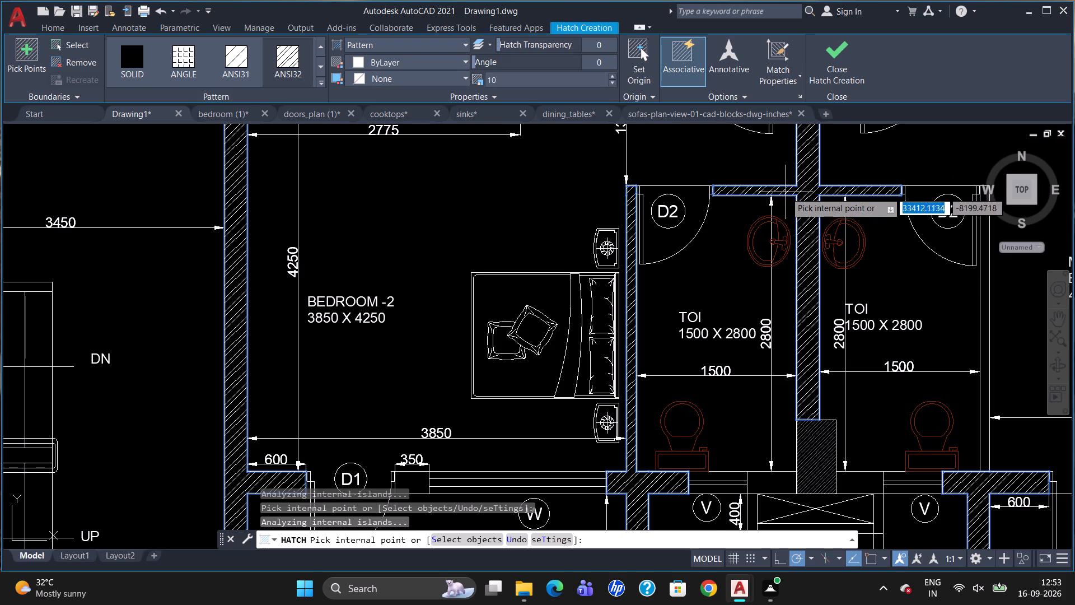
scroll(789, 191, down, 2)
scroll(869, 190, up, 2)
click(859, 221)
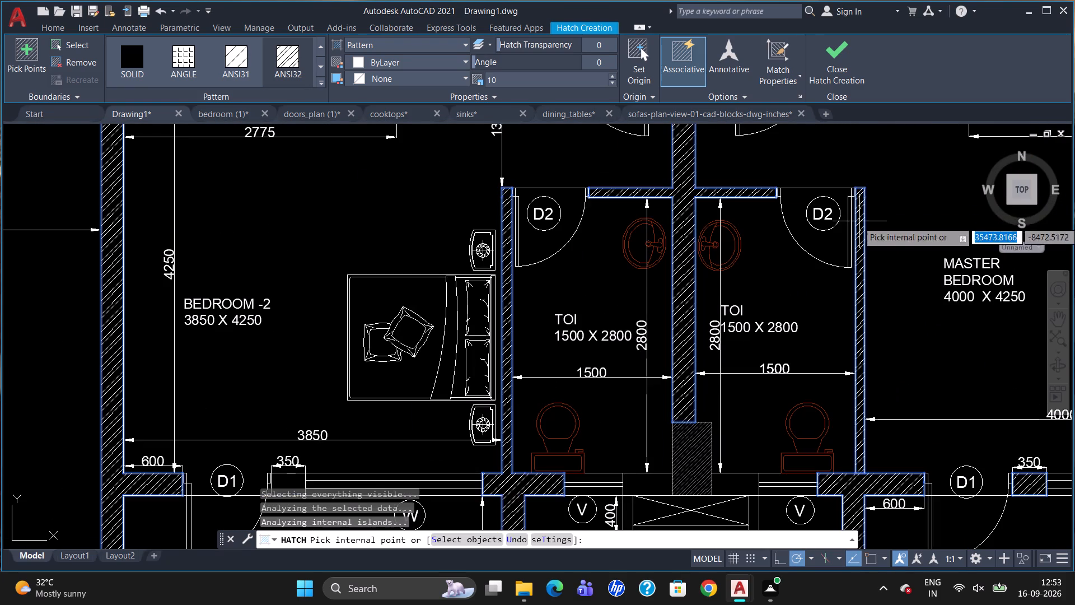
Hatch the short wall pieces flanking the column between the toilet ventilators and the one between the master bedroom window and corner column.
scroll(866, 179, down, 2)
scroll(730, 383, down, 1)
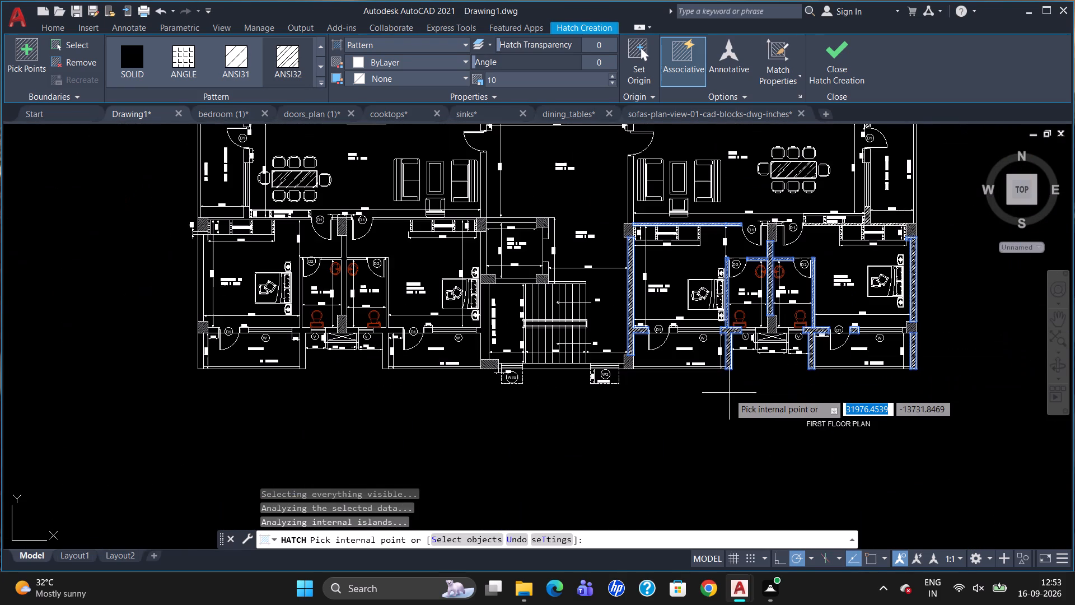
scroll(803, 325, up, 3)
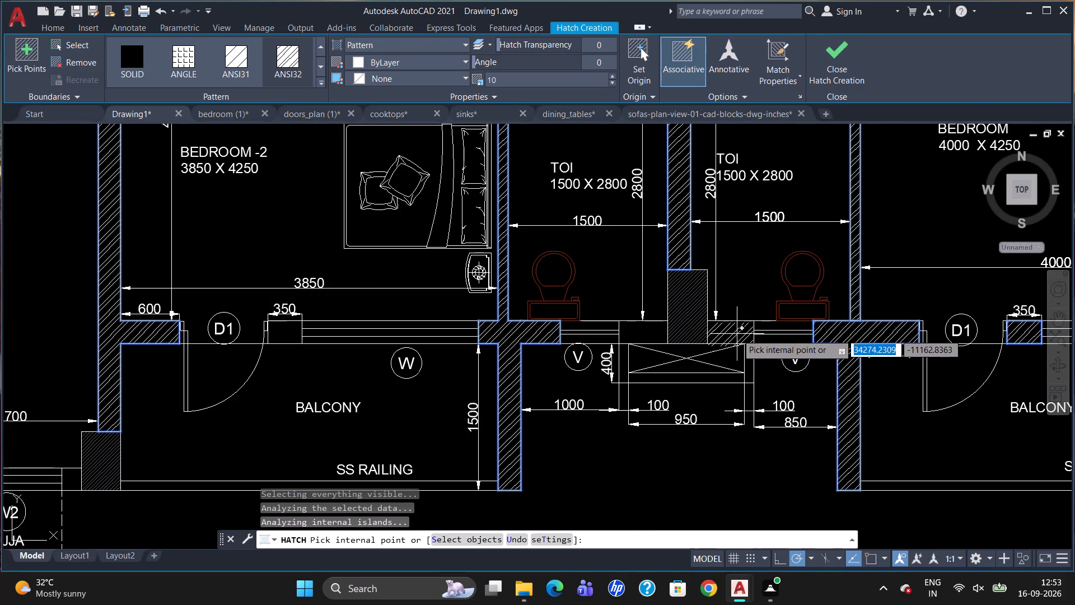
click(737, 334)
click(655, 329)
scroll(633, 362, down, 1)
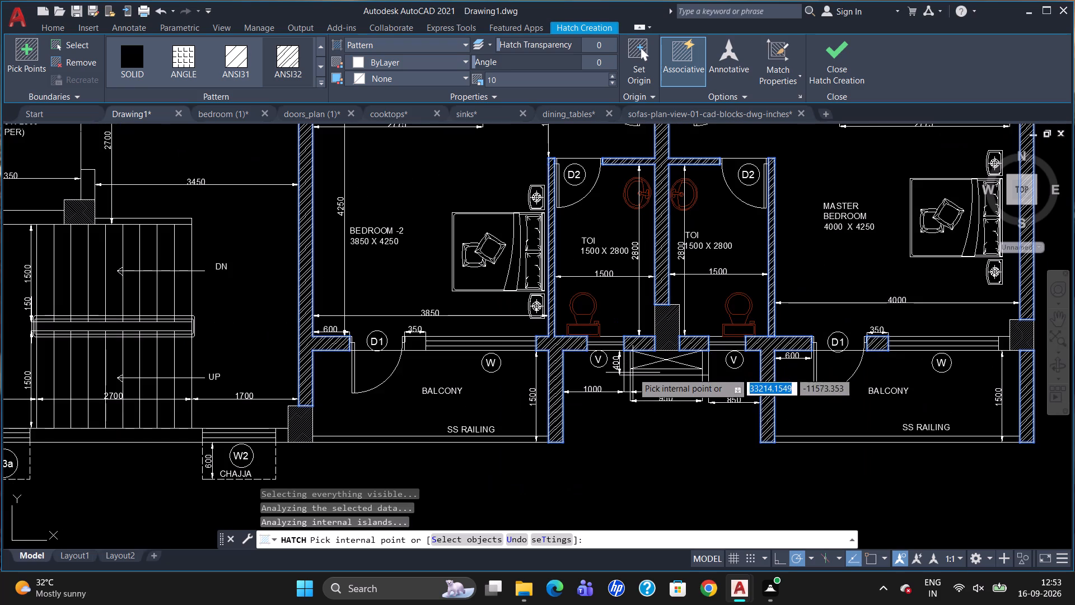
scroll(647, 402, down, 1)
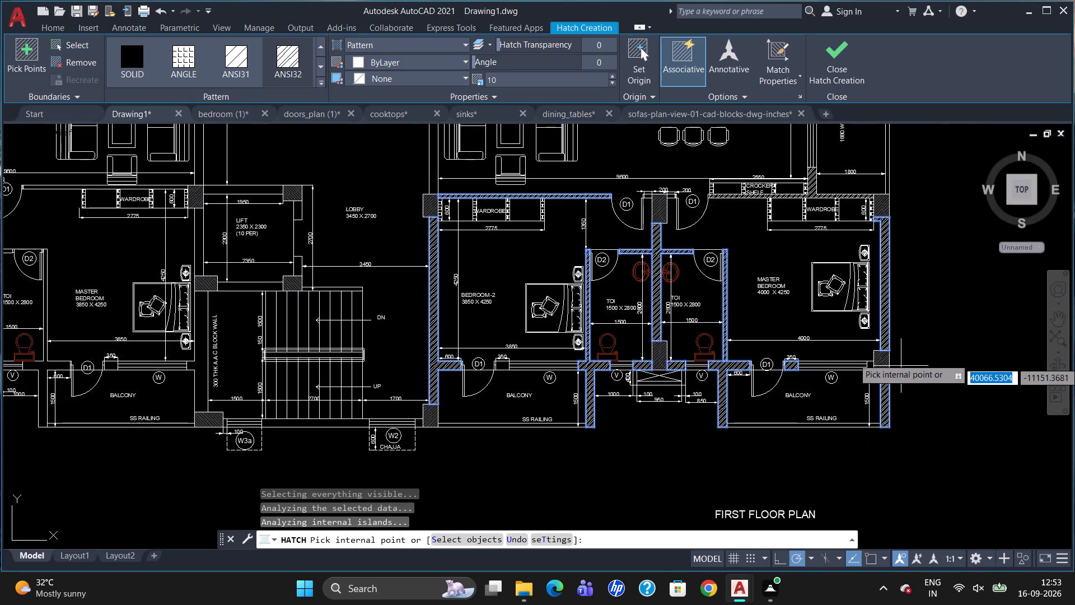
scroll(906, 360, up, 3)
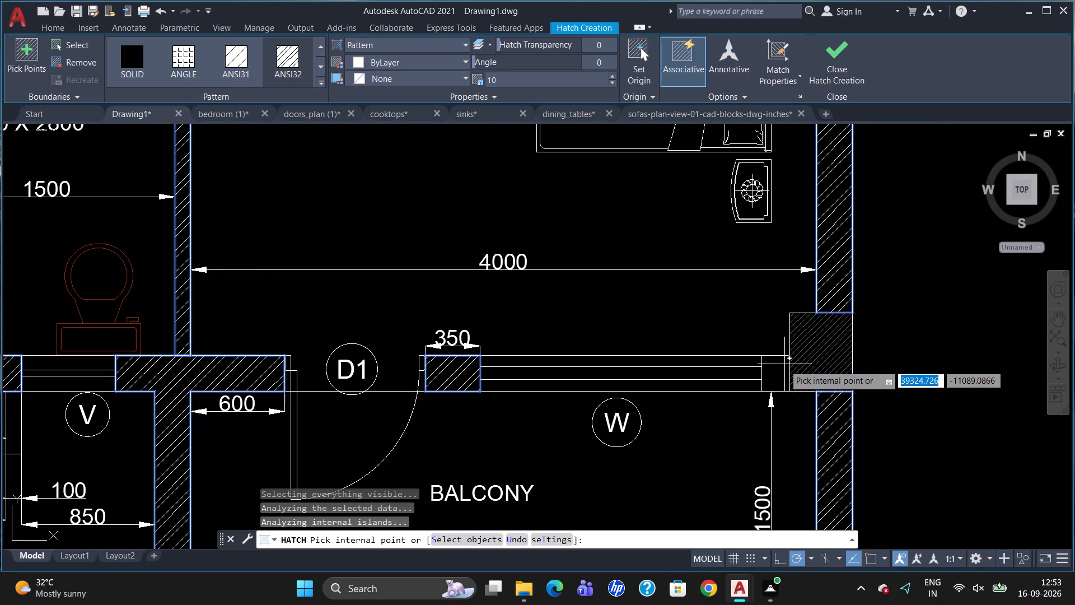
click(770, 378)
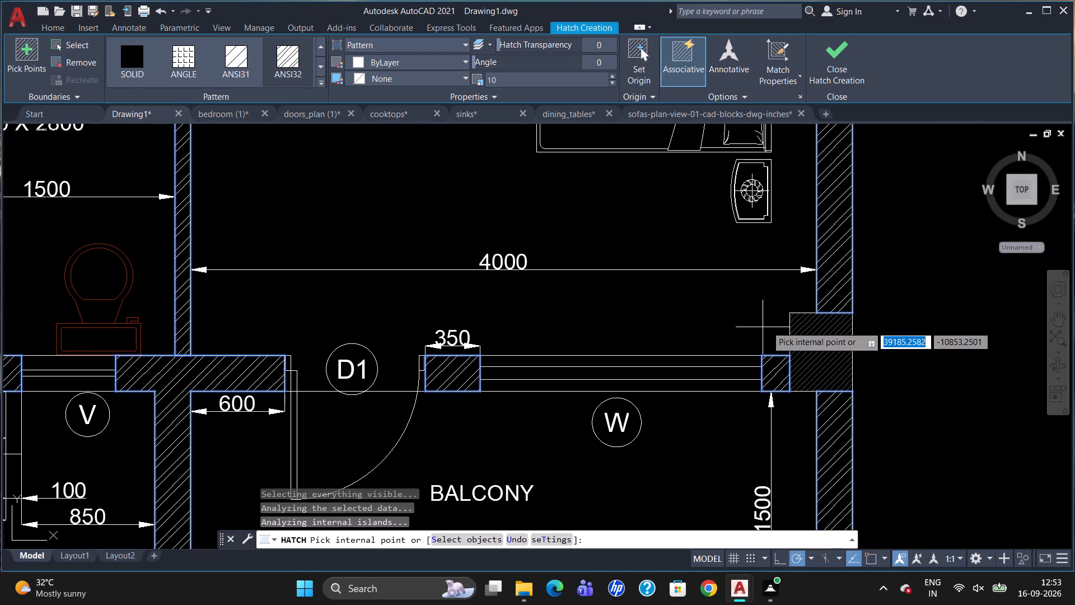
Hatch the wall between the 5700 x 4600 lobby and the hall, below the hall's entrance door.
scroll(796, 296, down, 4)
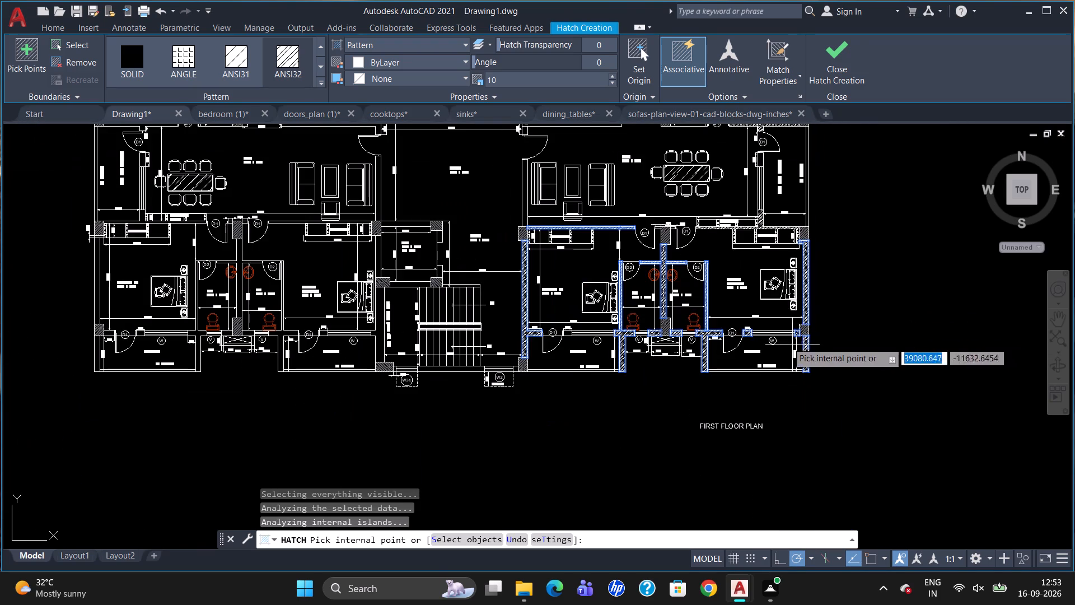
scroll(732, 207, up, 2)
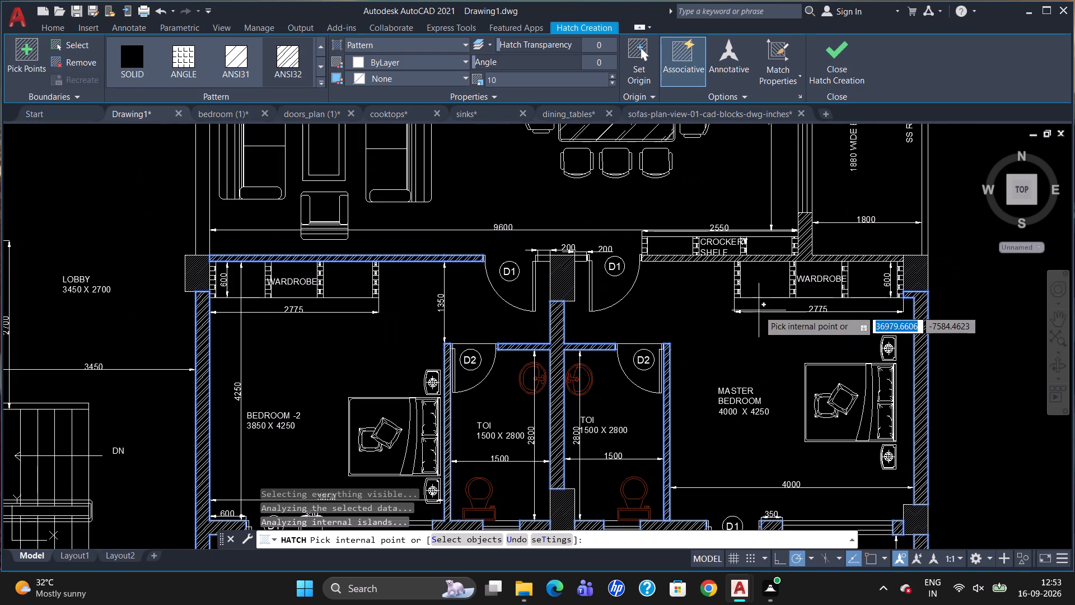
scroll(772, 310, down, 1)
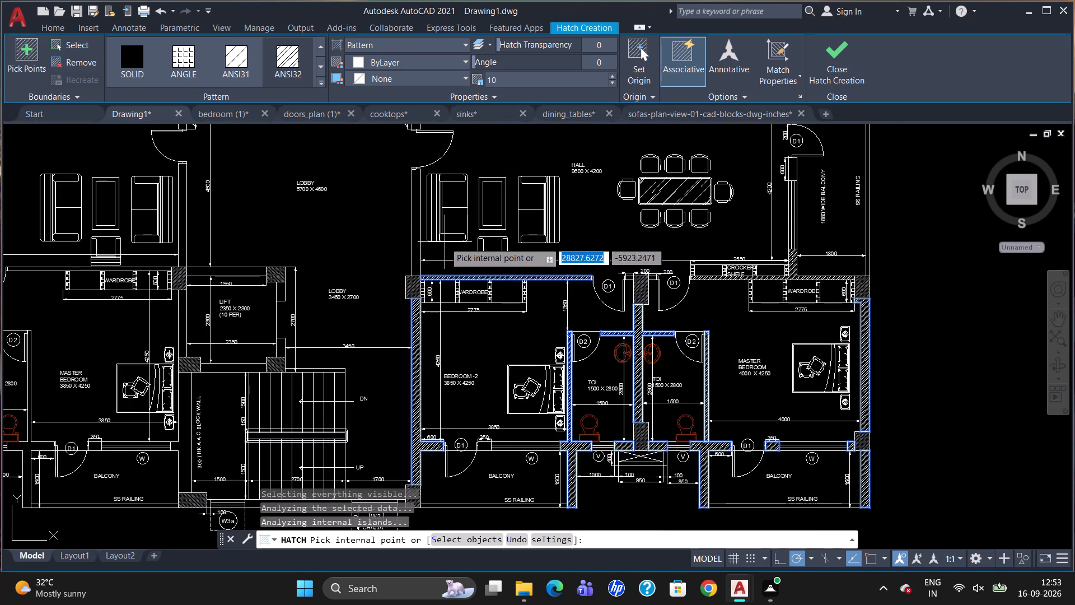
click(412, 226)
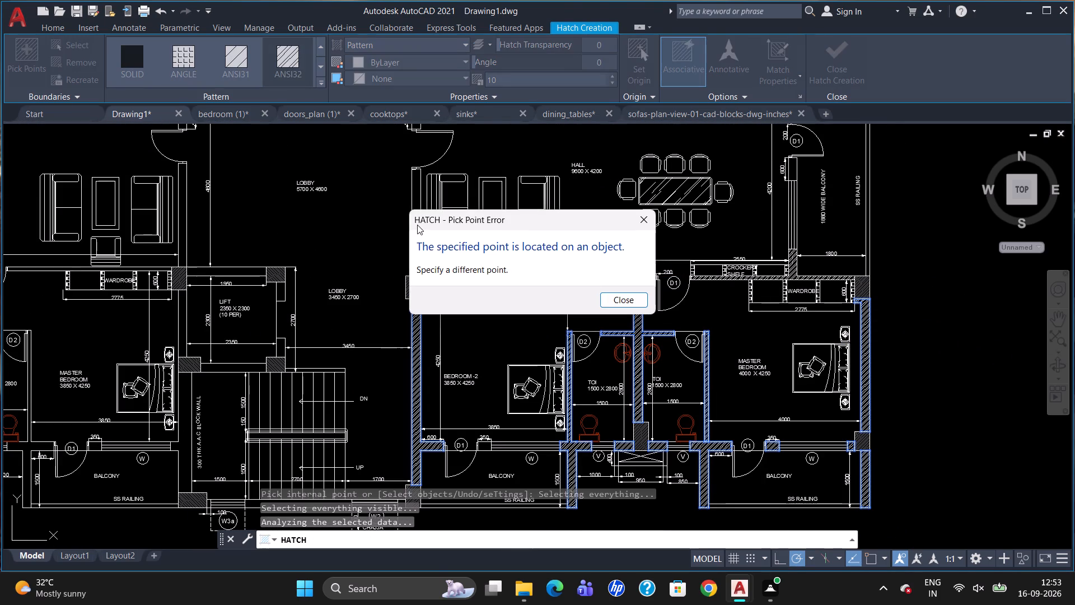
click(609, 300)
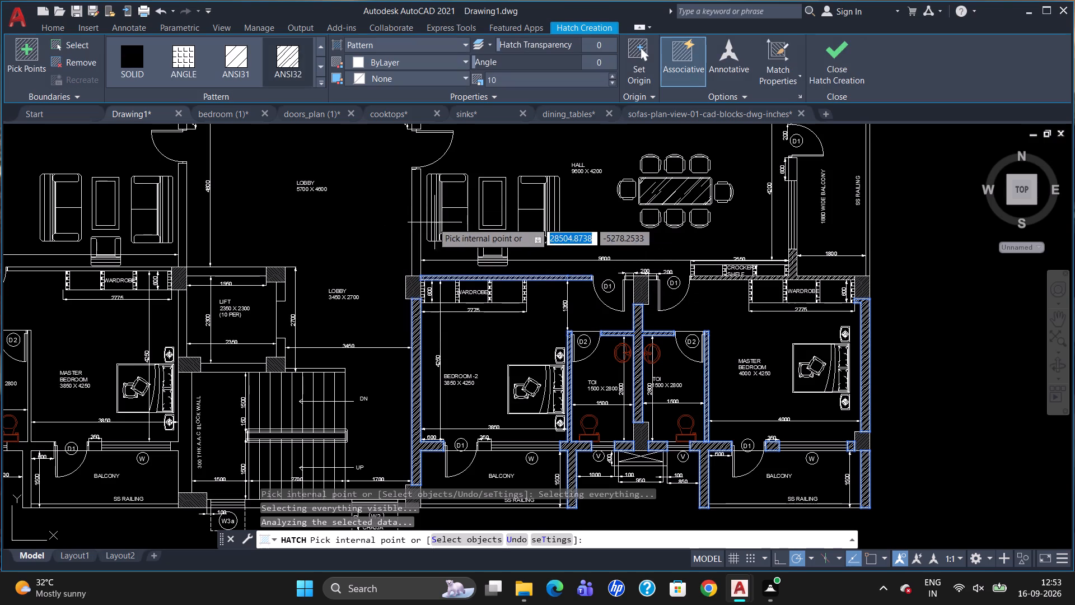
click(415, 225)
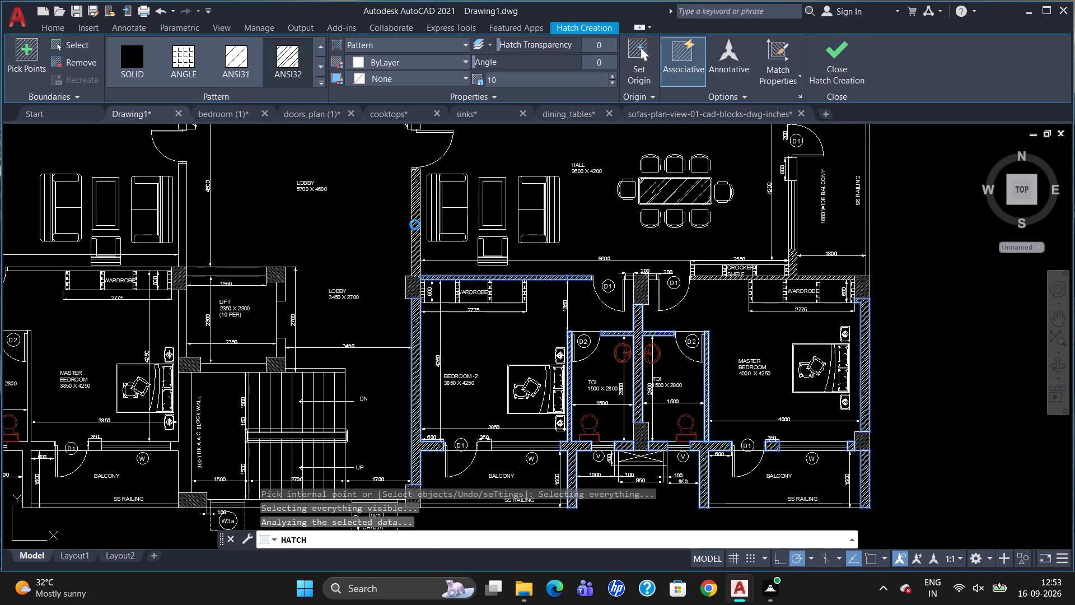
Hatch the wall between the Bedroom-3 wardrobe and the hall, plus the 450 wall piece beside the hall's entrance door.
scroll(529, 322, down, 1)
scroll(473, 188, up, 3)
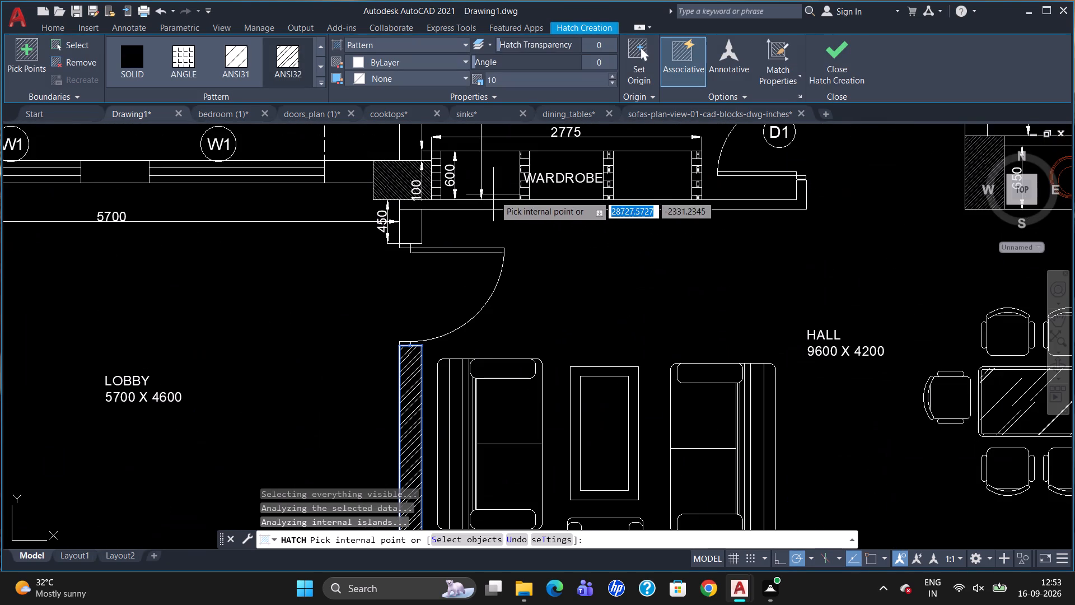
click(502, 204)
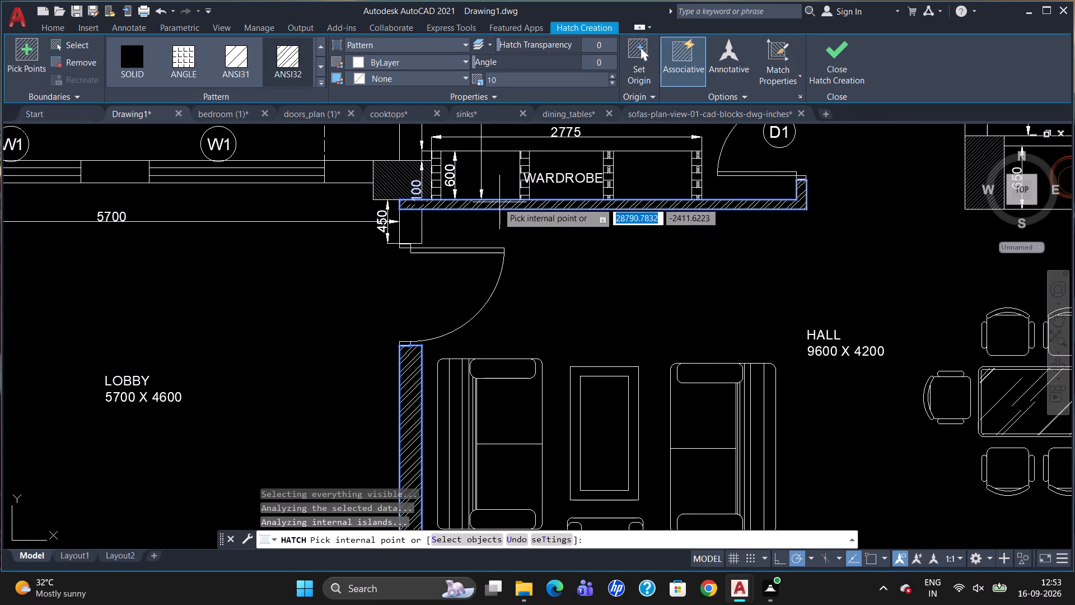
click(402, 224)
scroll(567, 316, down, 2)
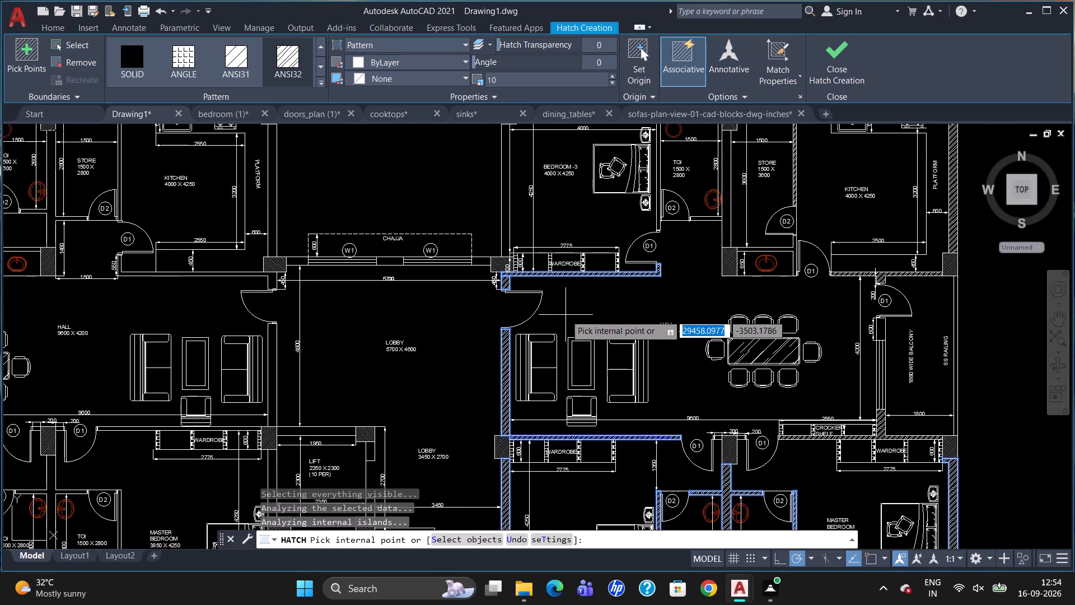
Hatch Bedroom-3's toilet-side wall, its opposite outer wall and the outer side wall of its balcony.
scroll(672, 164, up, 2)
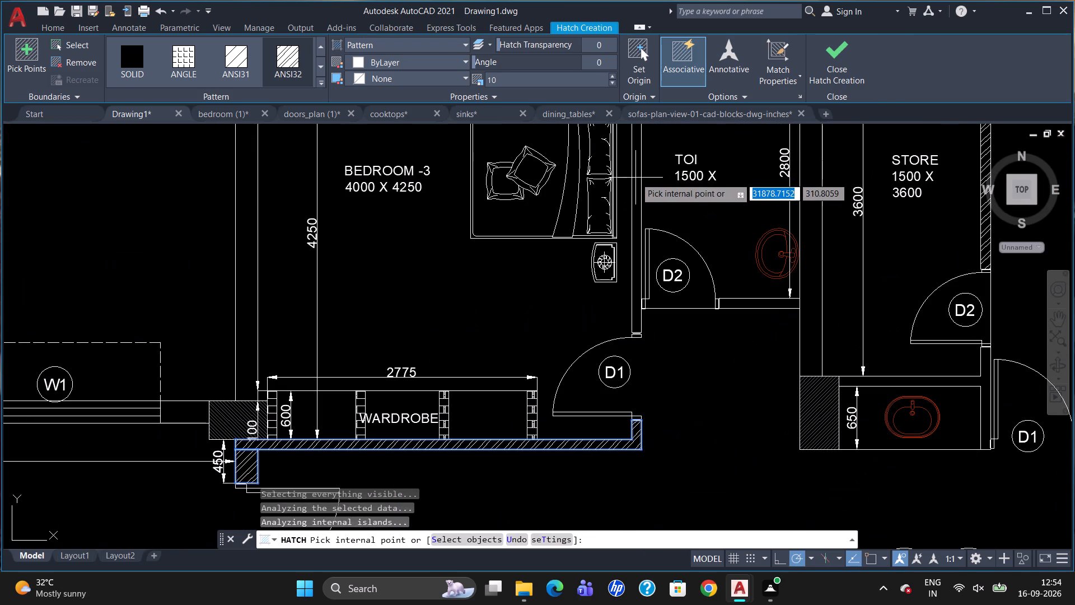
click(635, 178)
scroll(641, 248, down, 2)
scroll(485, 191, up, 1)
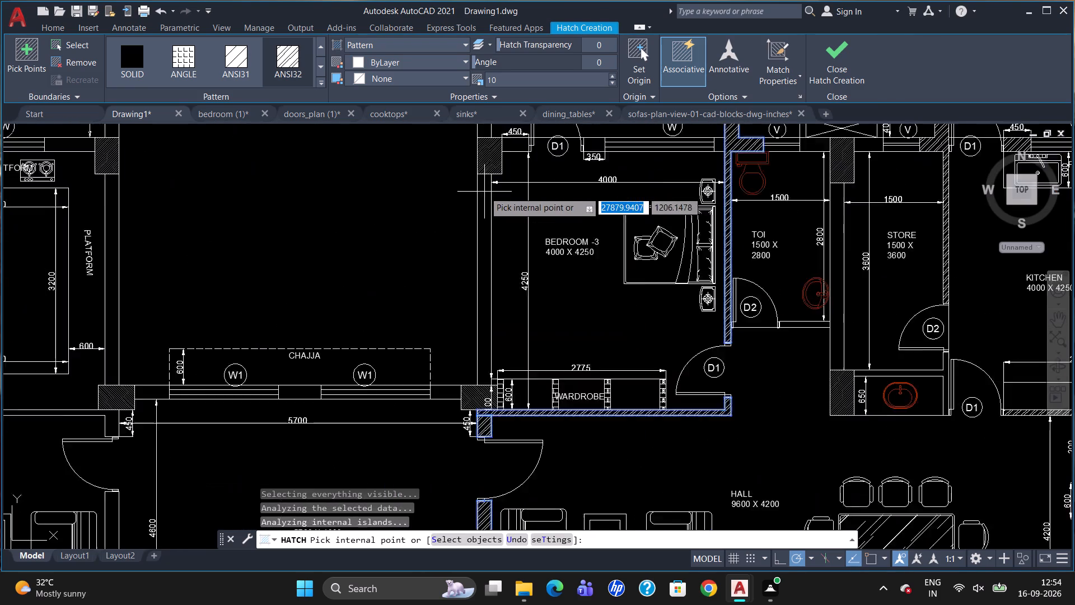
scroll(484, 192, up, 1)
click(485, 194)
scroll(499, 273, down, 2)
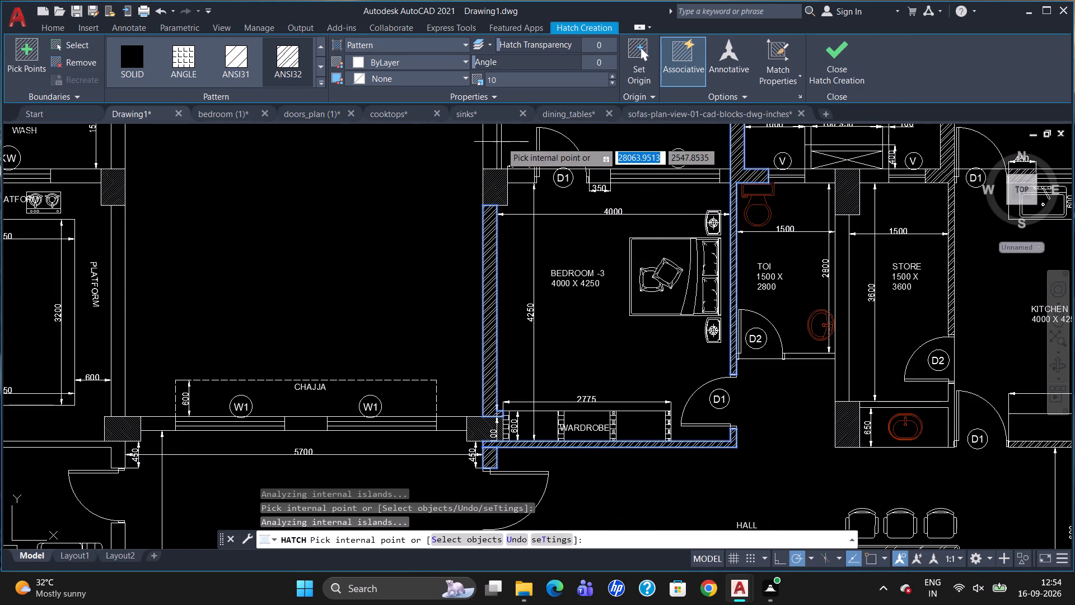
scroll(511, 255, down, 1)
click(497, 171)
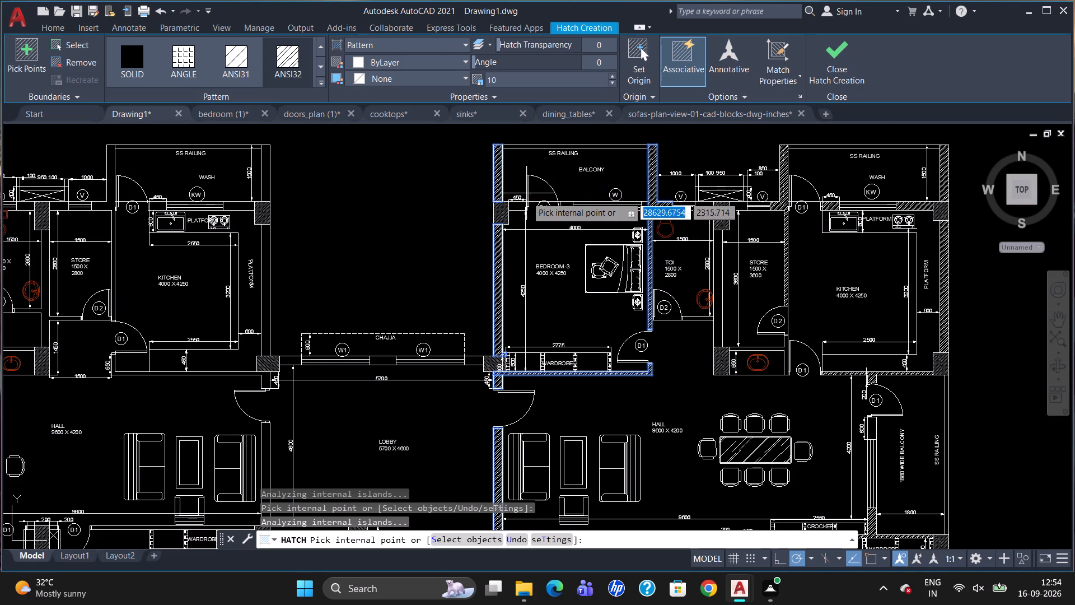
Hatch the three short wall pieces between Bedroom-3 and its balcony, around door D1 and window W.
scroll(526, 204, up, 3)
click(514, 207)
scroll(512, 218, down, 3)
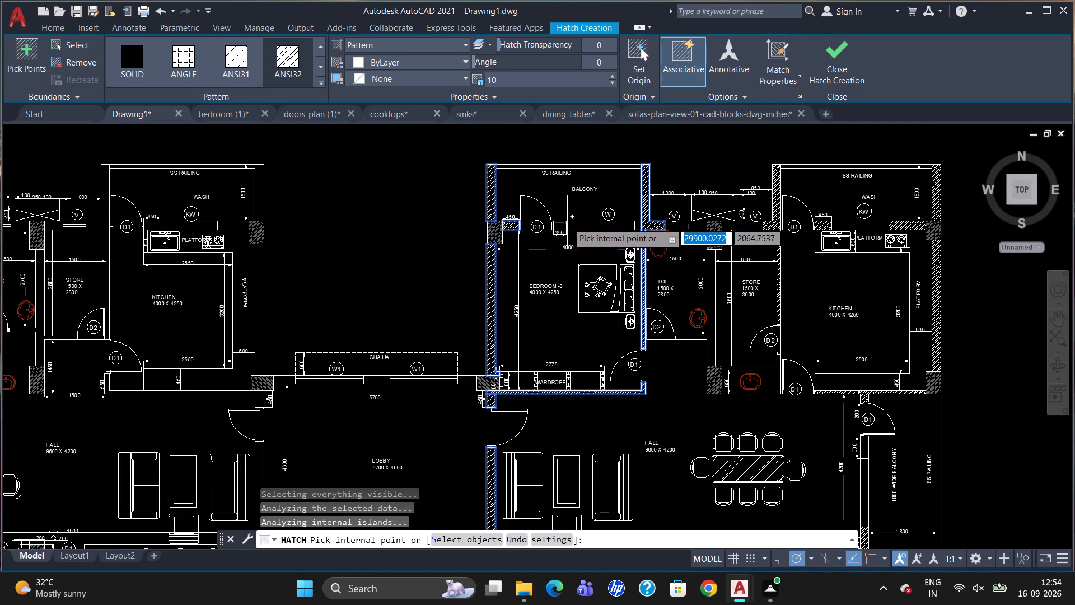
scroll(562, 224, up, 1)
click(561, 226)
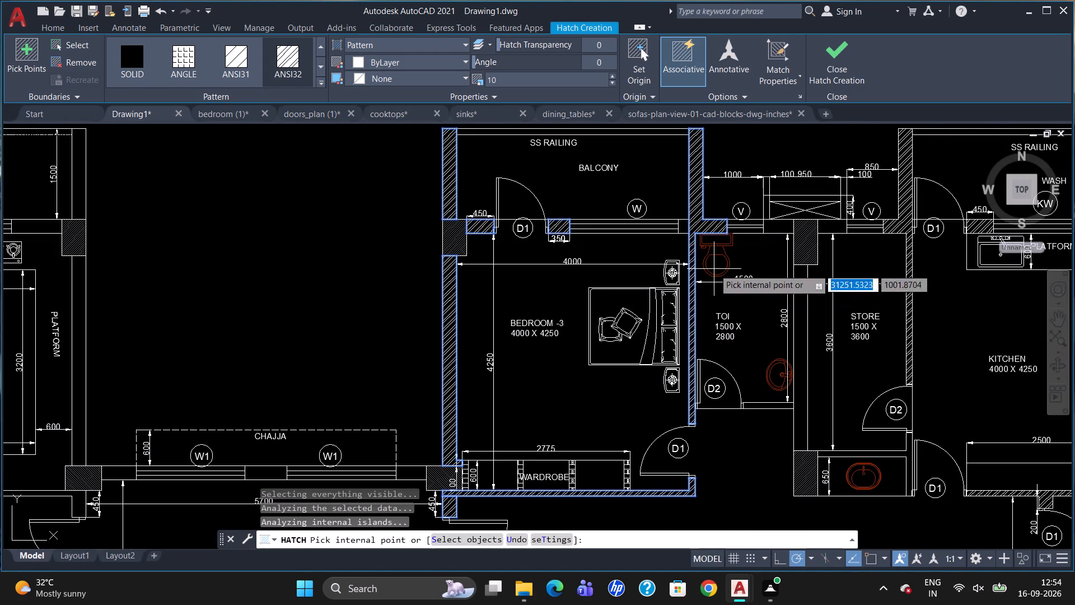
scroll(688, 234, up, 2)
click(681, 222)
scroll(635, 255, down, 2)
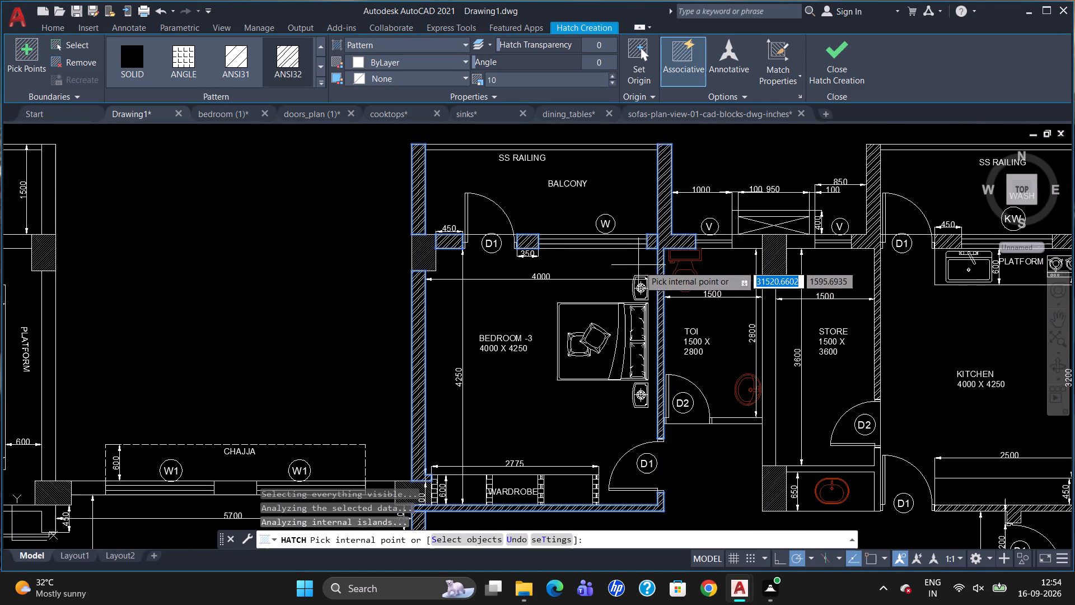
Hatch the wall pieces flanking the column between the toilet and store ventilators, plus the two 100-thick duct side walls beside them.
scroll(728, 241, up, 2)
click(766, 236)
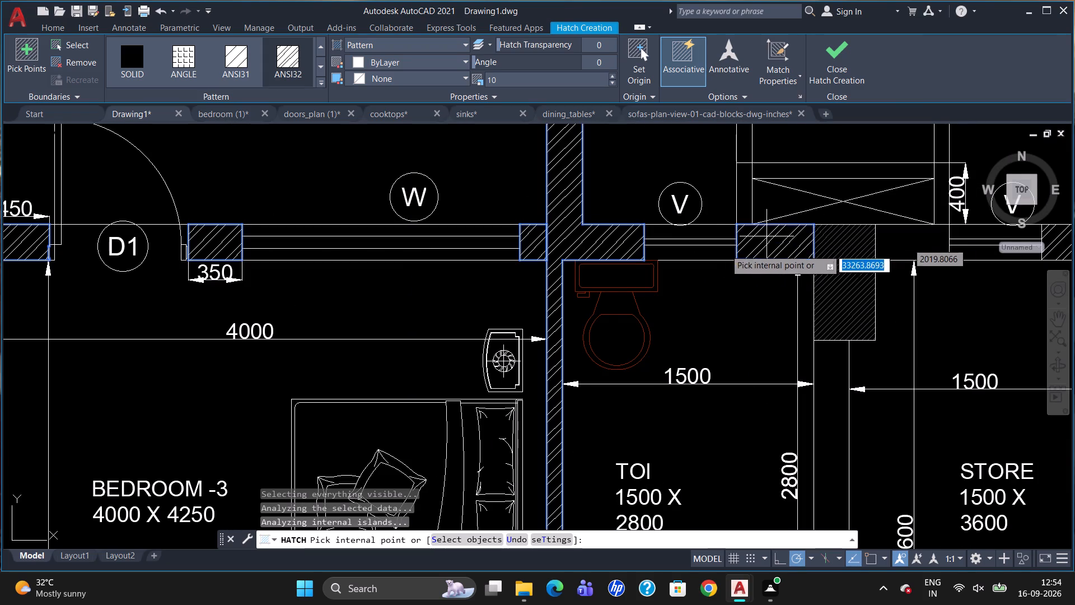
scroll(718, 260, down, 2)
scroll(807, 256, up, 2)
click(798, 256)
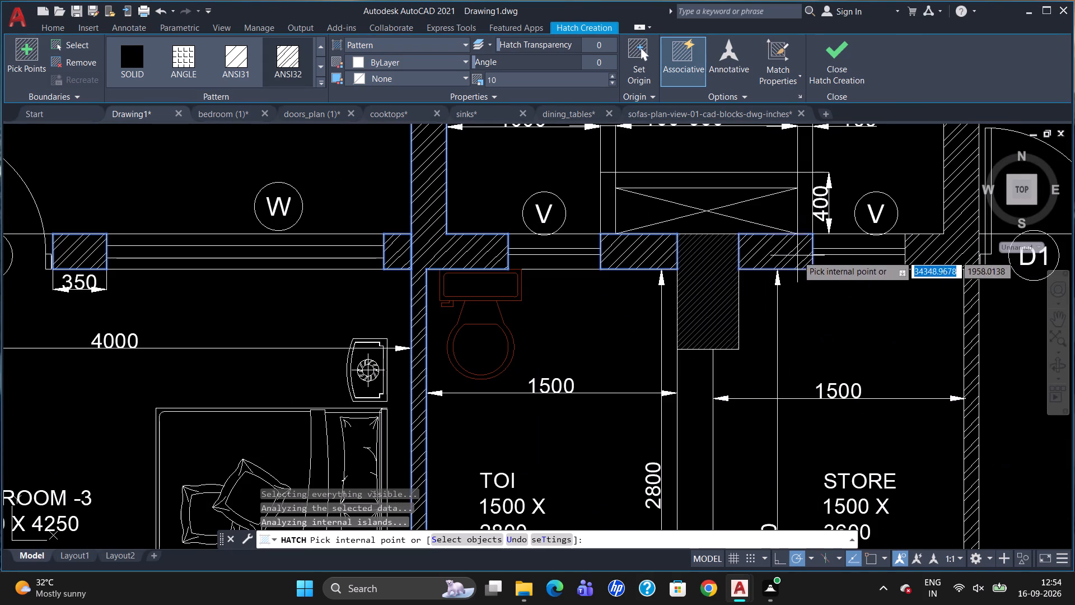
scroll(731, 263, down, 2)
scroll(772, 238, up, 2)
click(740, 239)
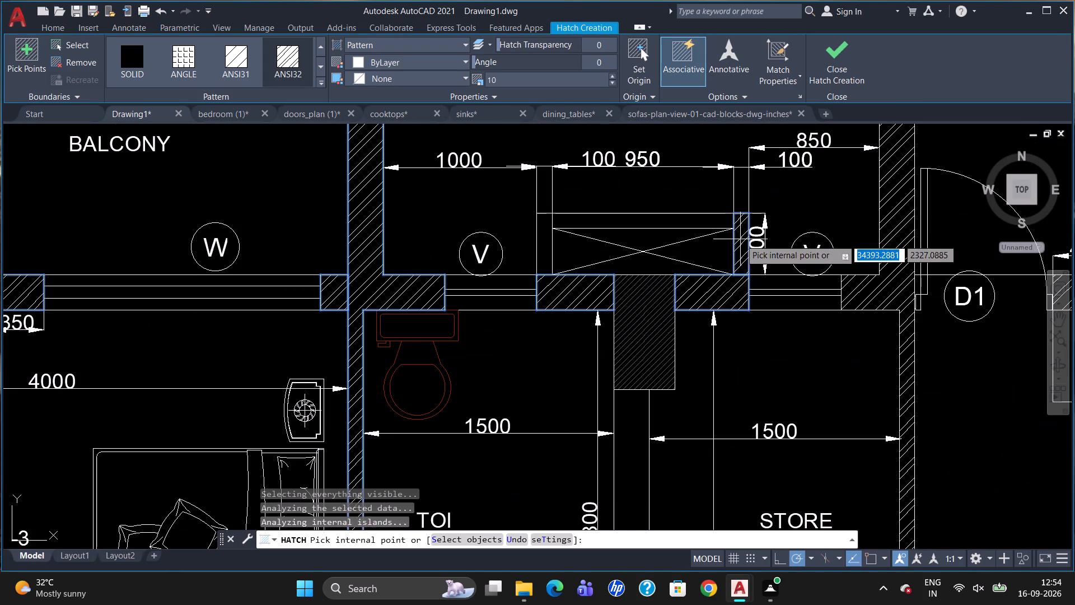
click(541, 239)
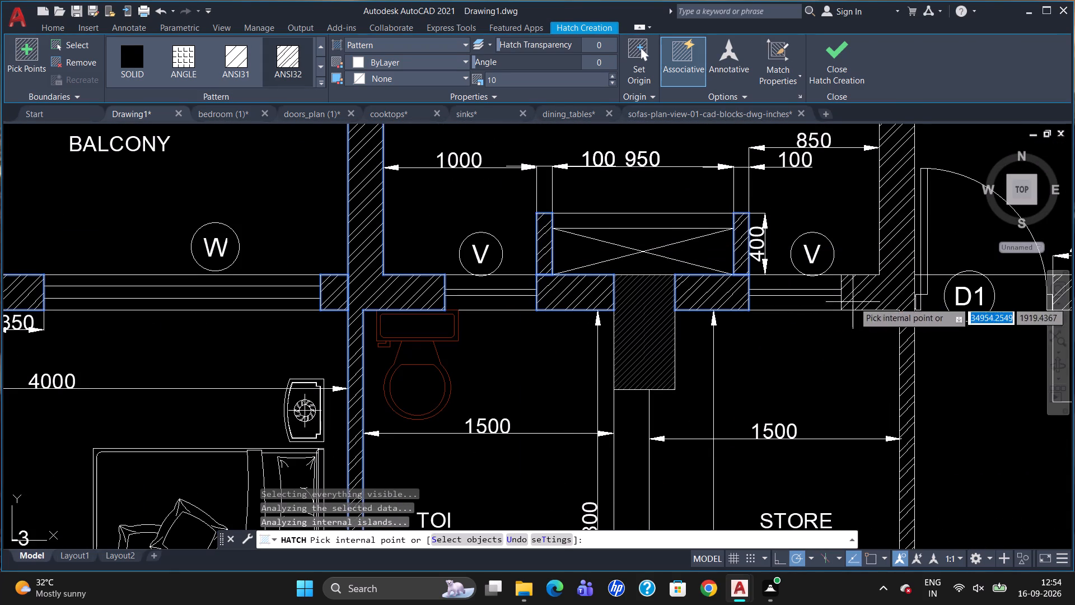
Hatch the wall between the toilet and store, the toilet's wall beside door D2, and the L-shaped wall around the washbasin.
scroll(784, 227, down, 3)
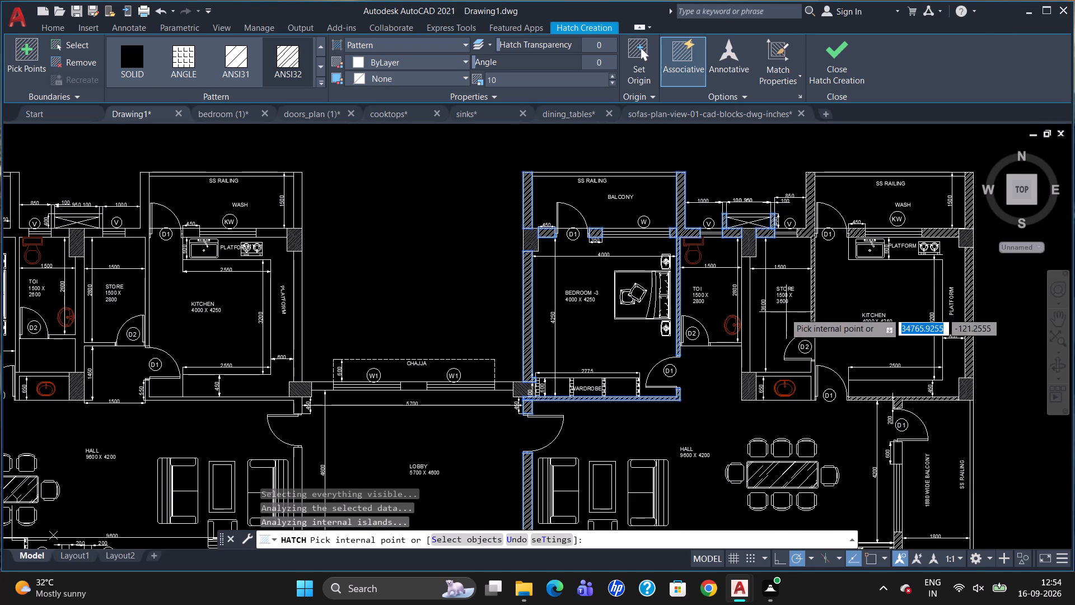
scroll(765, 319, up, 2)
click(737, 324)
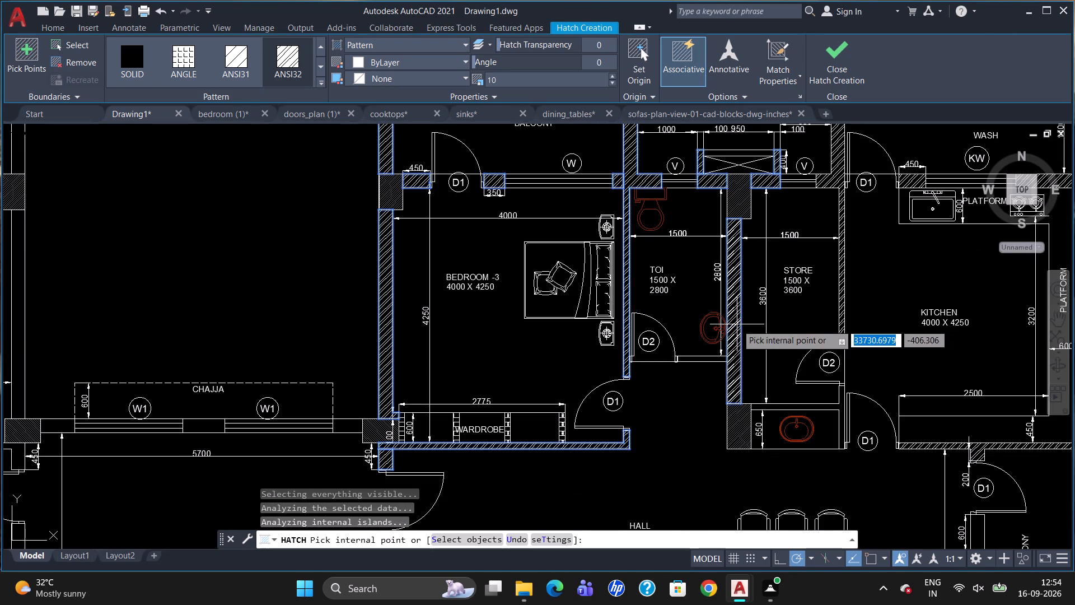
scroll(709, 357, up, 1)
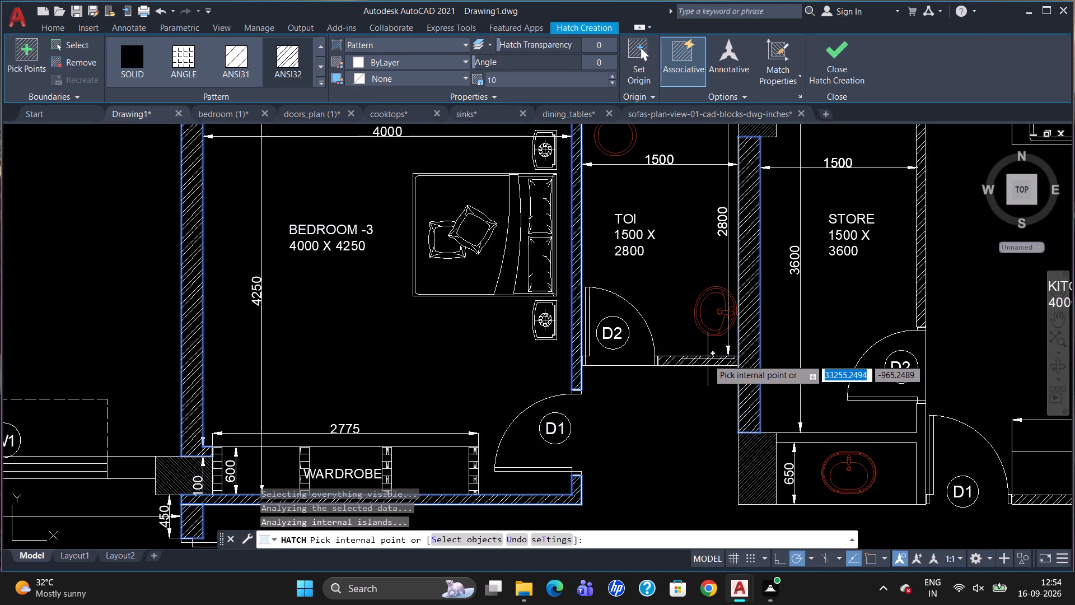
click(708, 359)
scroll(721, 289, down, 1)
scroll(866, 402, up, 2)
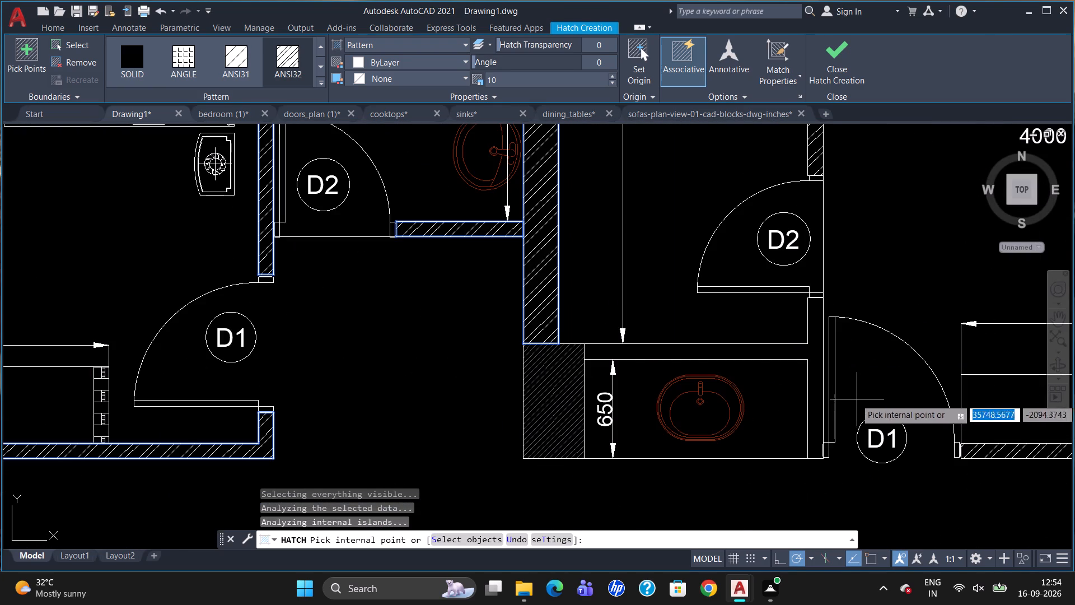
click(817, 353)
scroll(784, 288, down, 2)
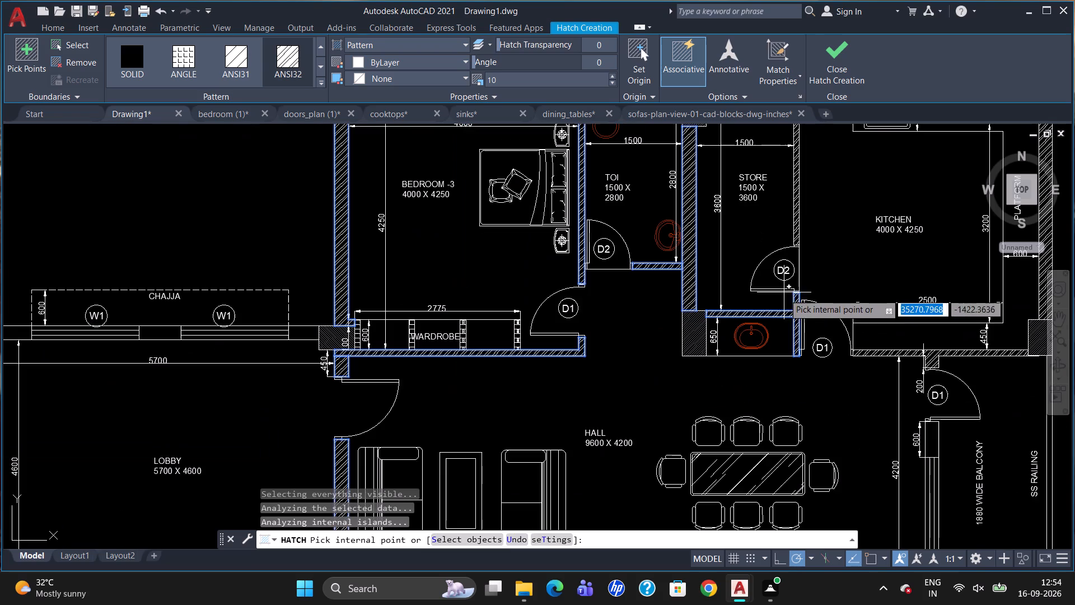
Hatch the two 100-thick duct side walls between the Bedroom-2 and master bedroom toilet ventilators, and end the hatch.
scroll(824, 276, down, 2)
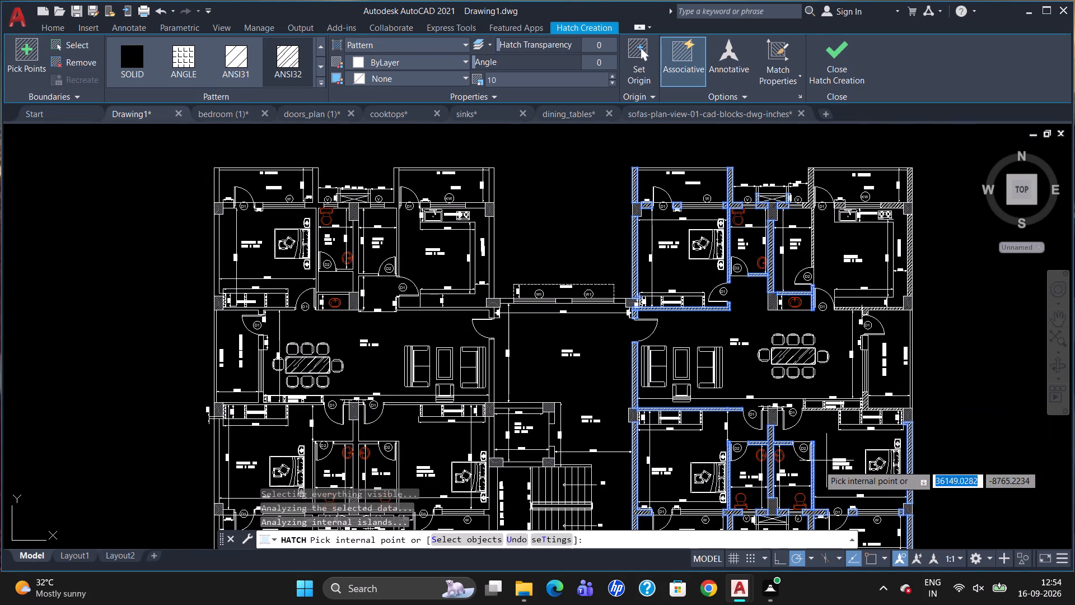
scroll(818, 429, up, 2)
scroll(852, 277, down, 1)
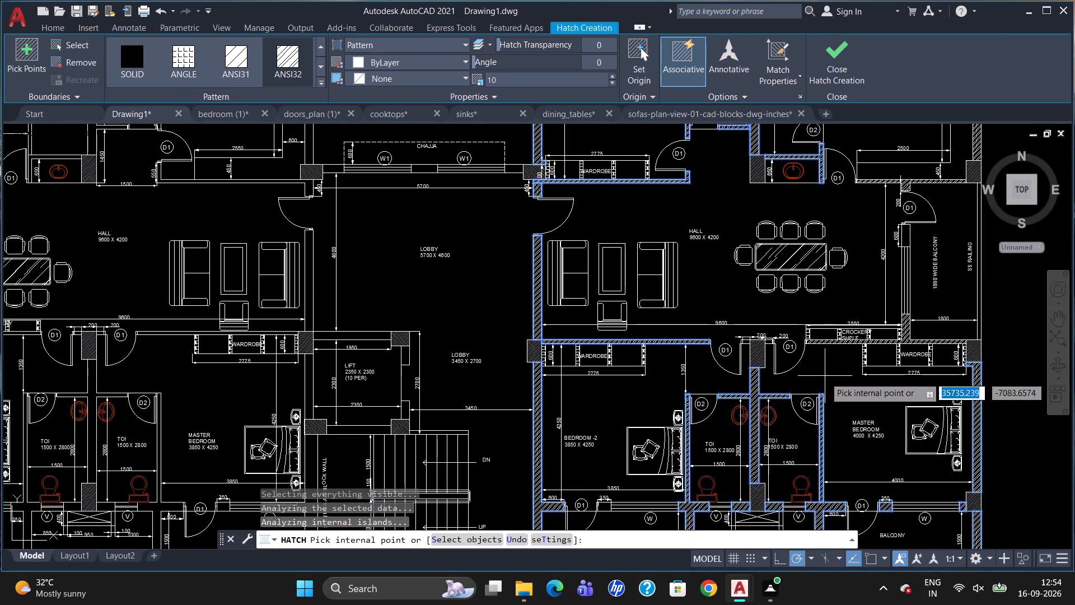
scroll(840, 302, down, 2)
scroll(835, 365, up, 2)
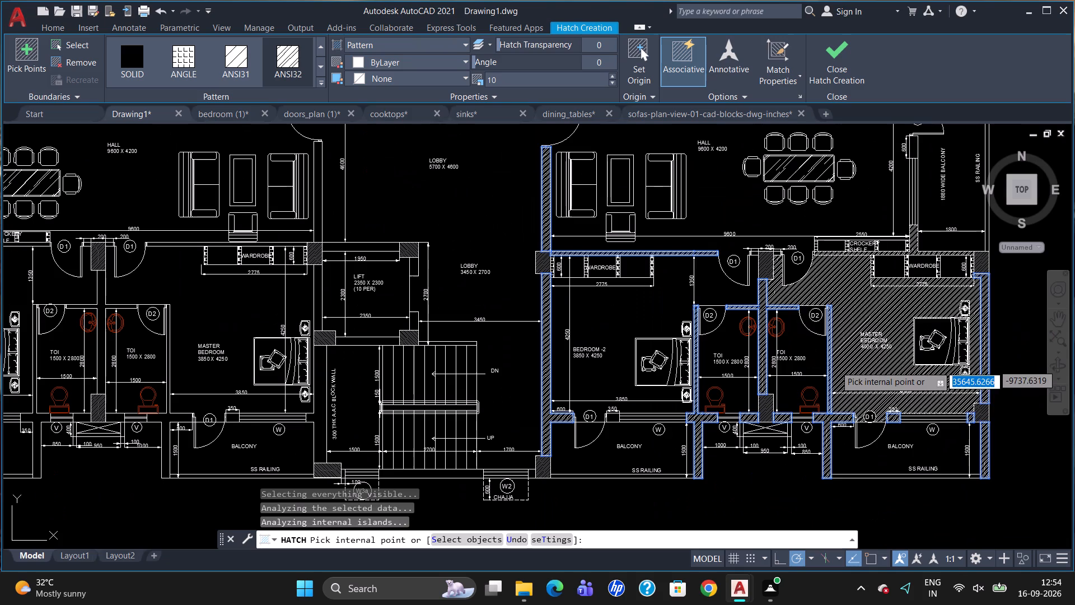
scroll(761, 439, up, 3)
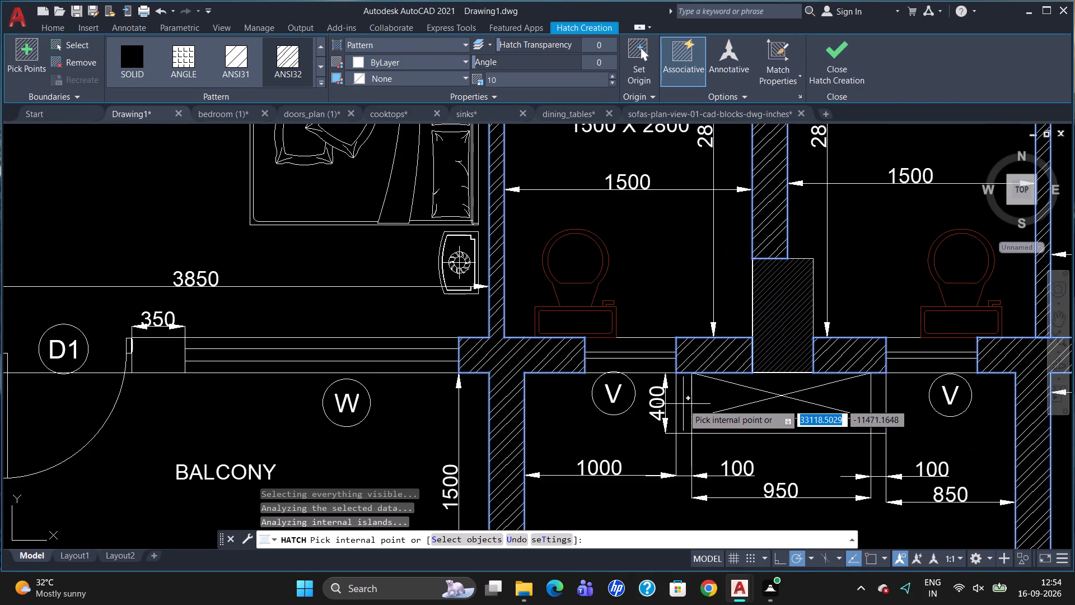
click(682, 404)
click(876, 405)
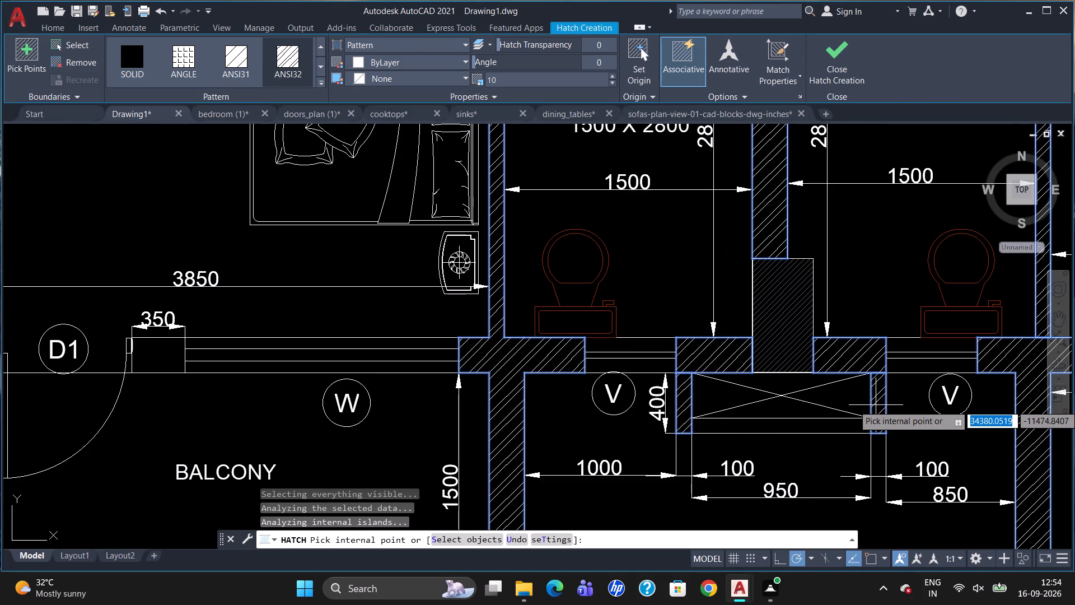
key(Escape)
Examine the whole first floor plan for walls that still need hatching.
scroll(786, 390, down, 2)
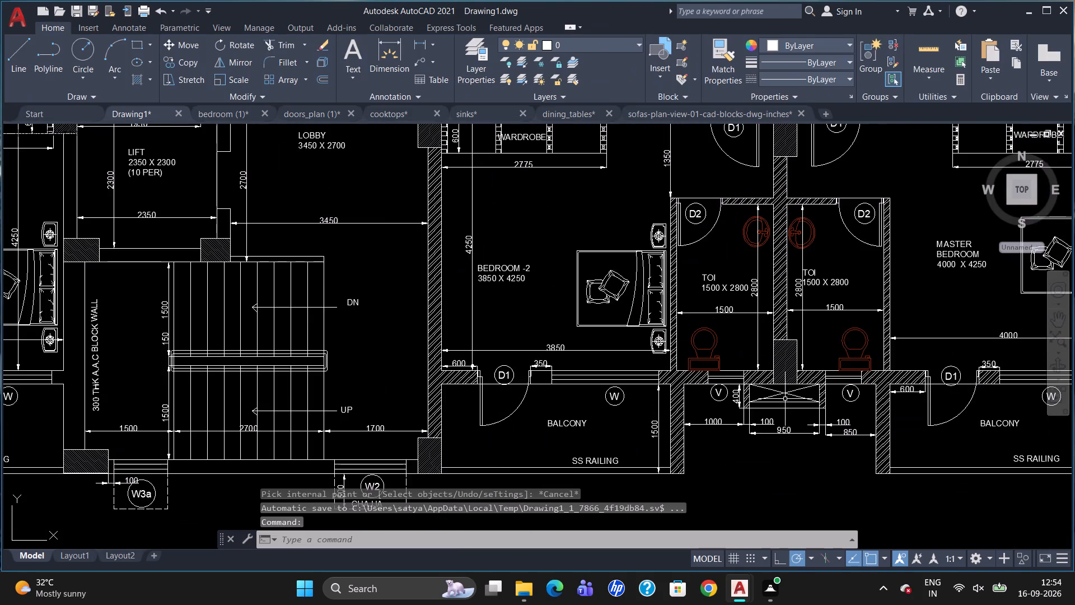
scroll(785, 399, down, 2)
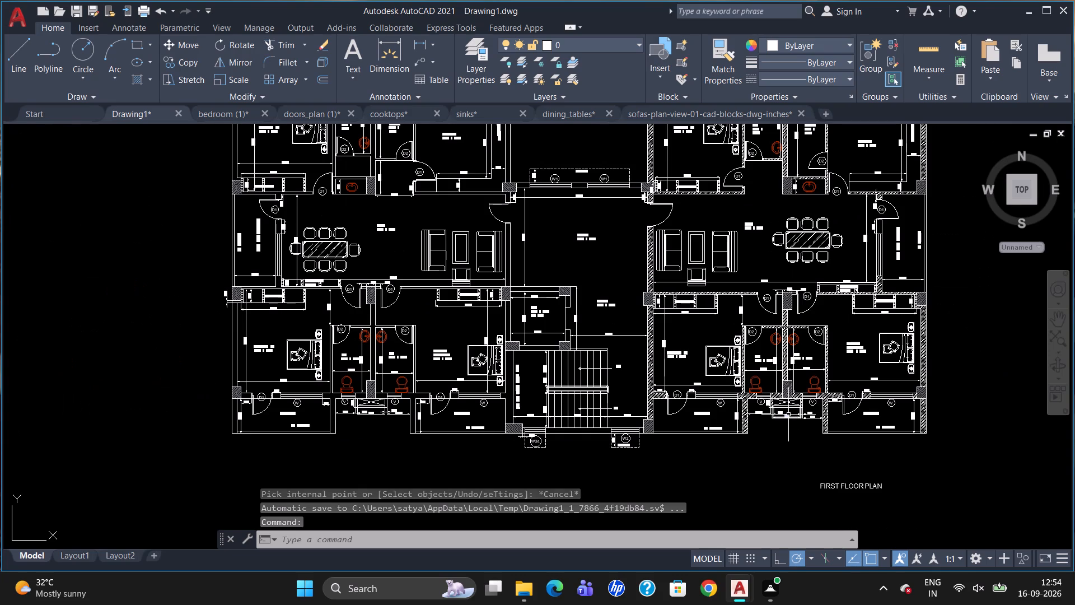
scroll(939, 271, up, 1)
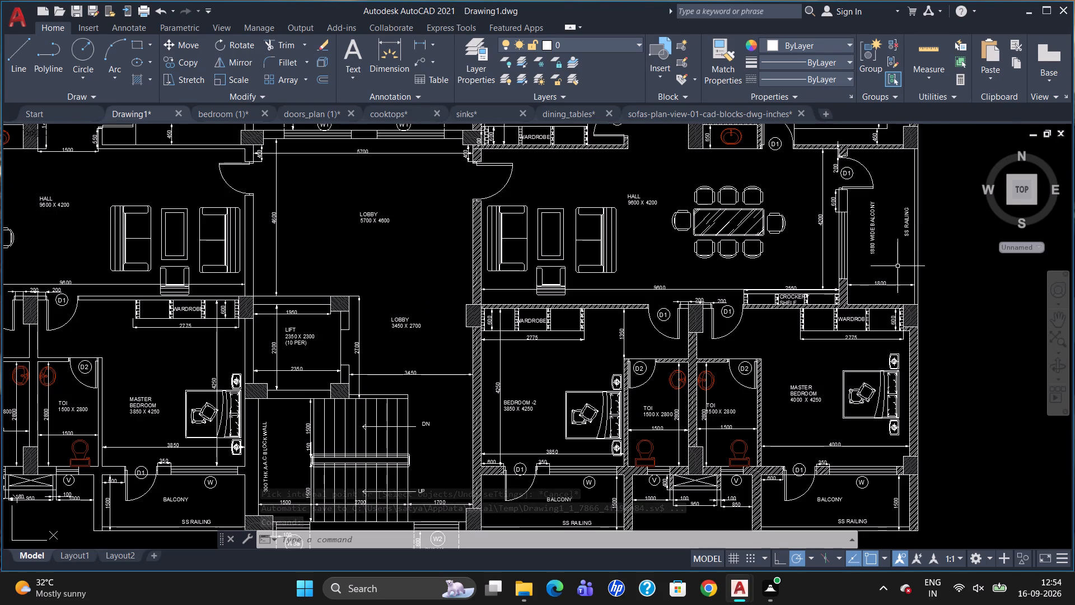
scroll(802, 303, up, 2)
scroll(801, 336, down, 3)
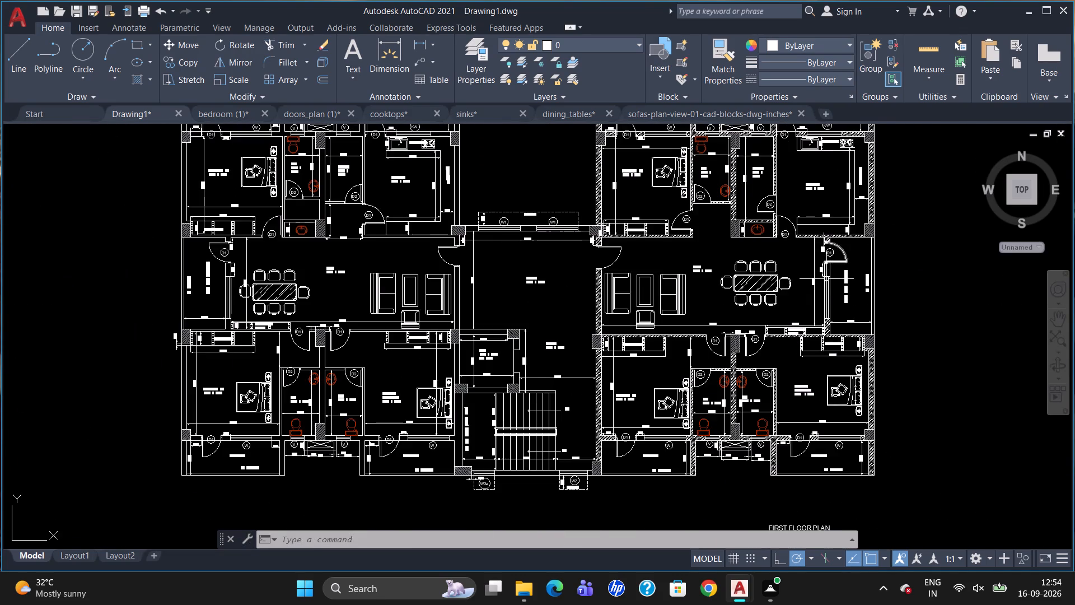
scroll(826, 322, down, 2)
scroll(821, 250, up, 2)
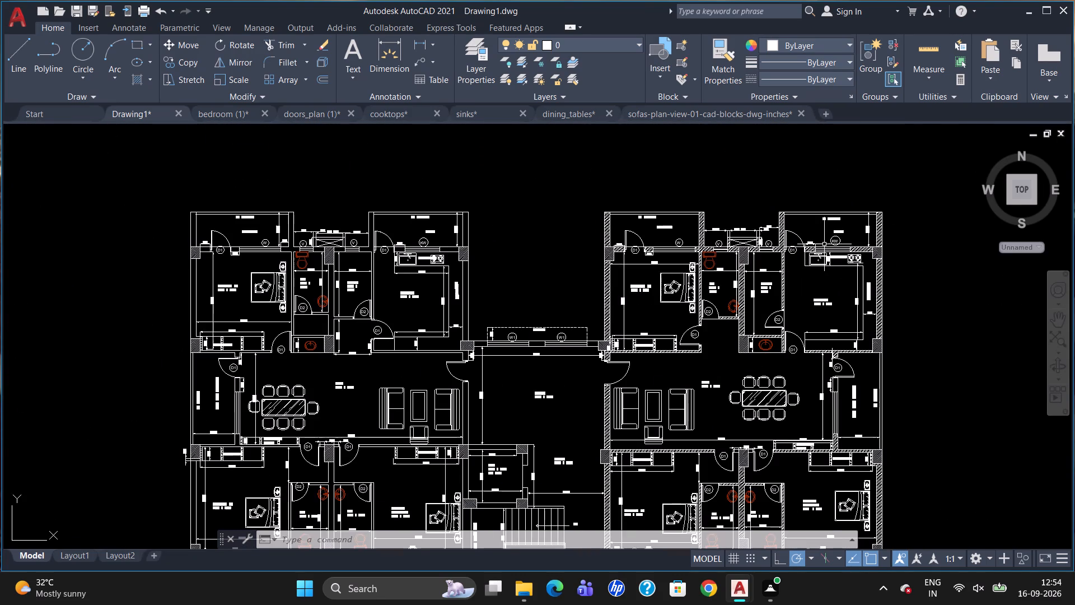
scroll(718, 361, up, 1)
scroll(826, 296, down, 1)
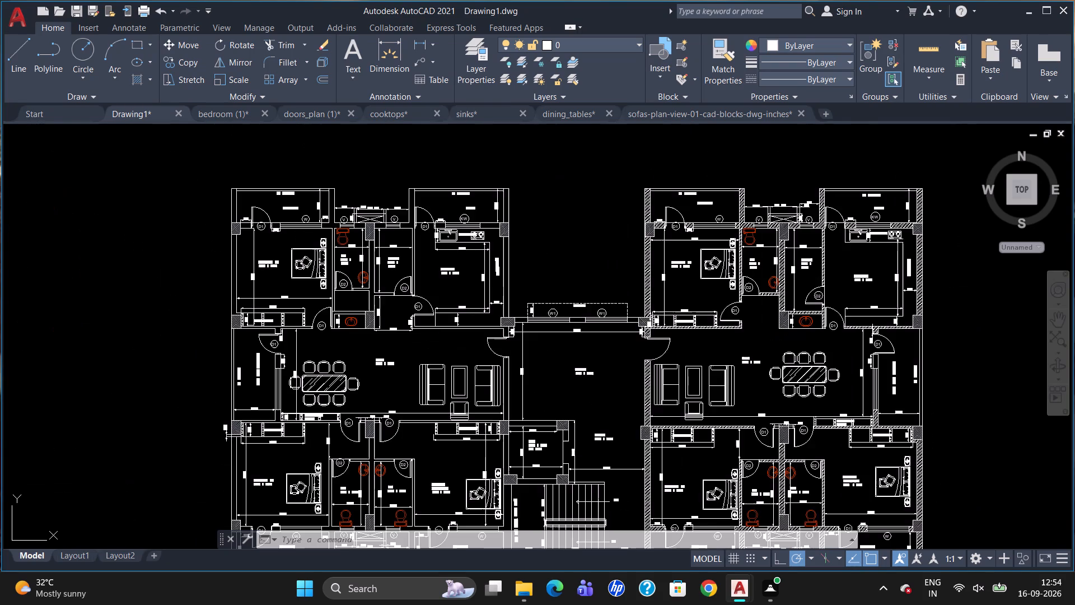
scroll(862, 266, down, 1)
scroll(669, 448, up, 1)
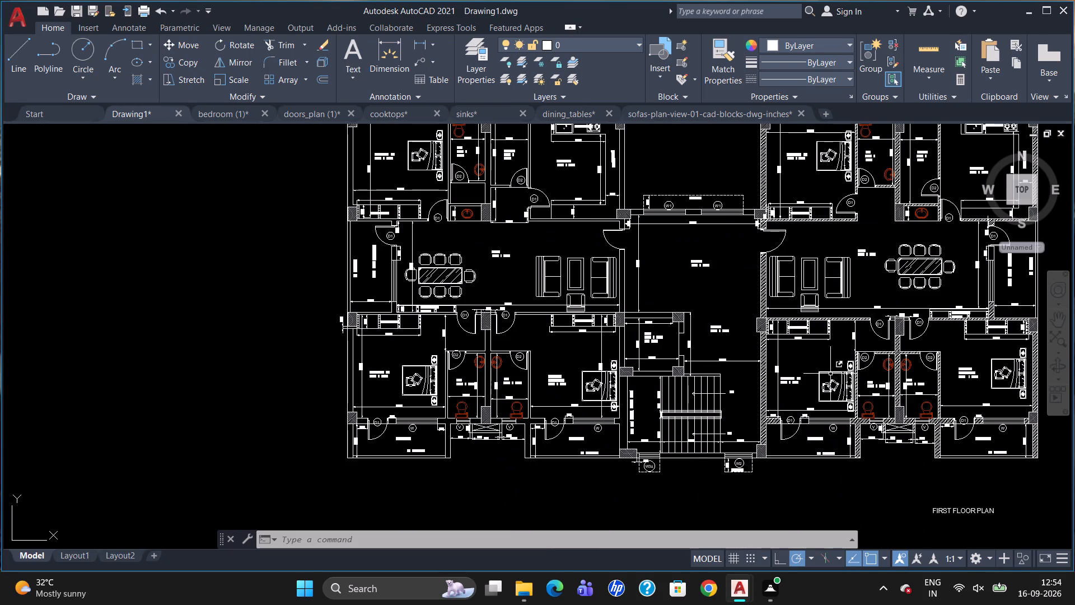
scroll(762, 500, up, 1)
scroll(768, 467, down, 1)
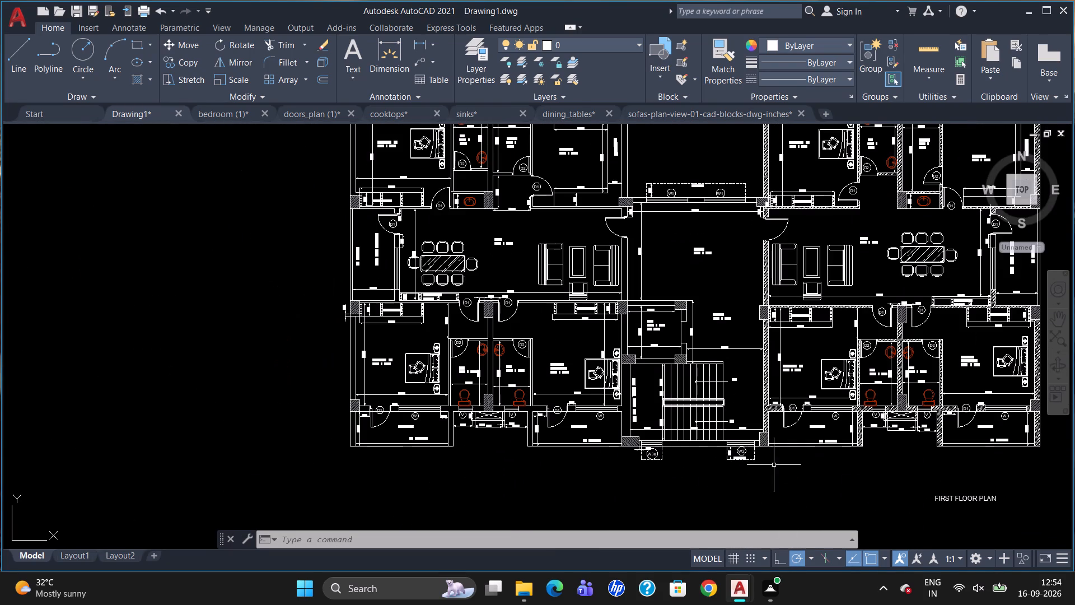
Start a new ANSI32 hatch at scale 10 and fill the three lobby wall pieces around the two W1 windows.
click(150, 78)
click(149, 97)
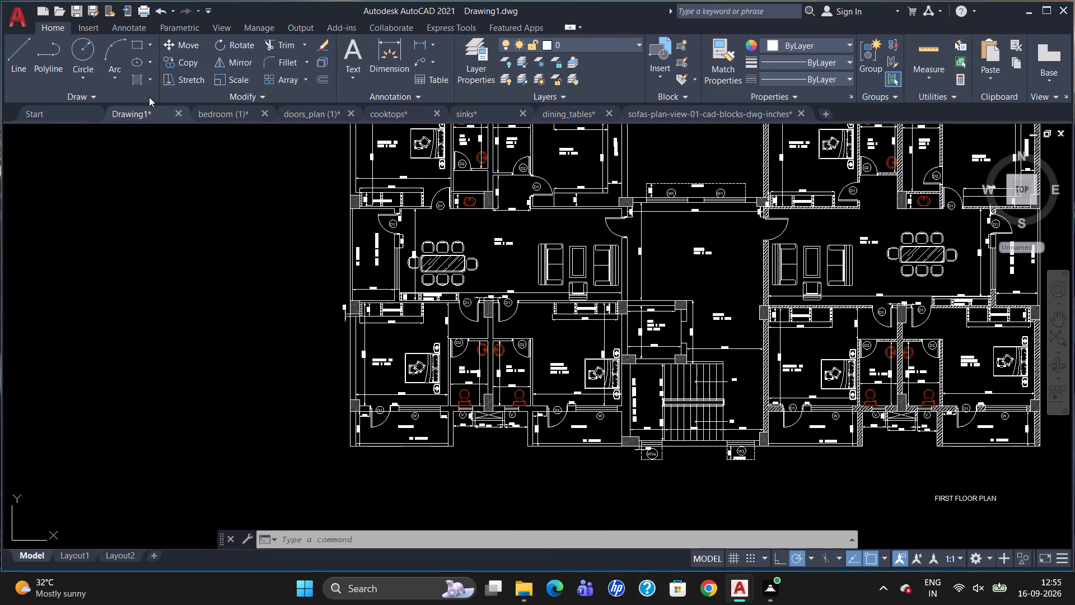
scroll(653, 189, up, 3)
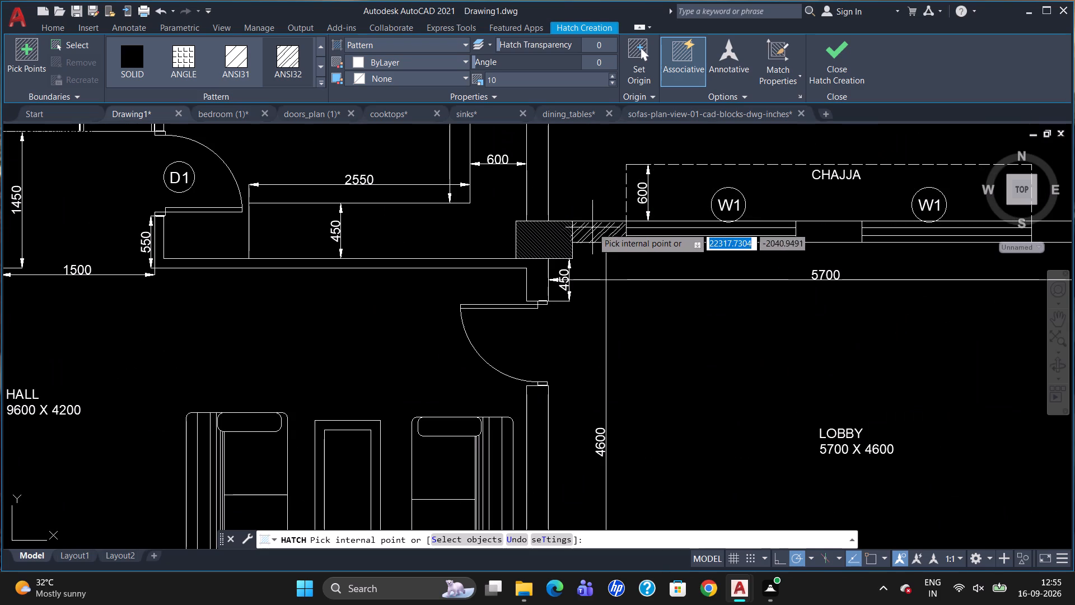
click(593, 228)
click(813, 234)
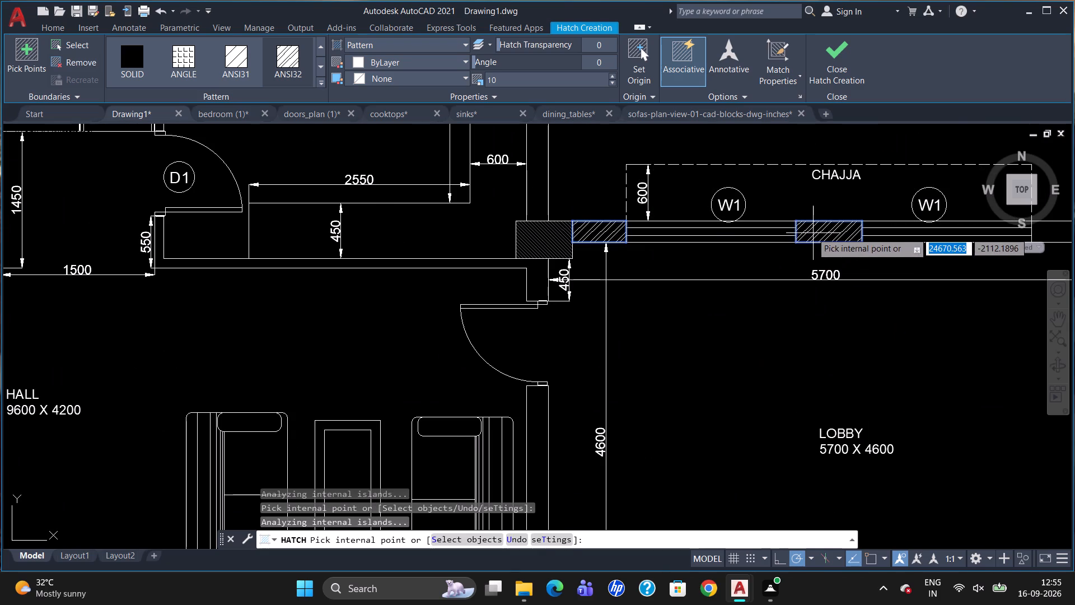
scroll(694, 207, down, 1)
click(918, 225)
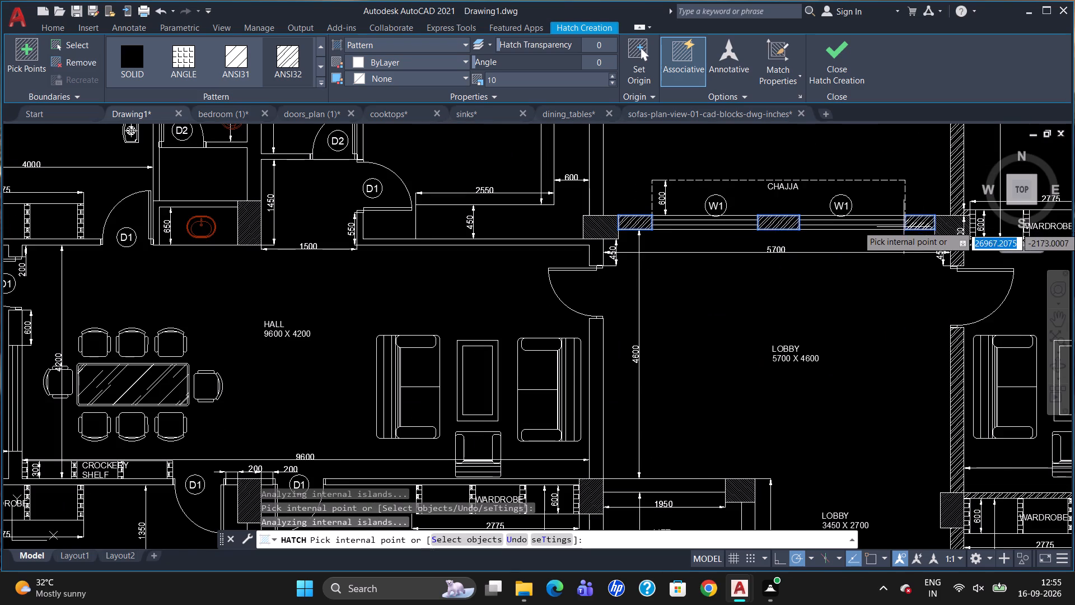
Hatch the other apartment's kitchen–hall wall with its 450 entrance-door return, and the wall between its hall and the lobby.
scroll(849, 199, down, 1)
scroll(690, 239, up, 2)
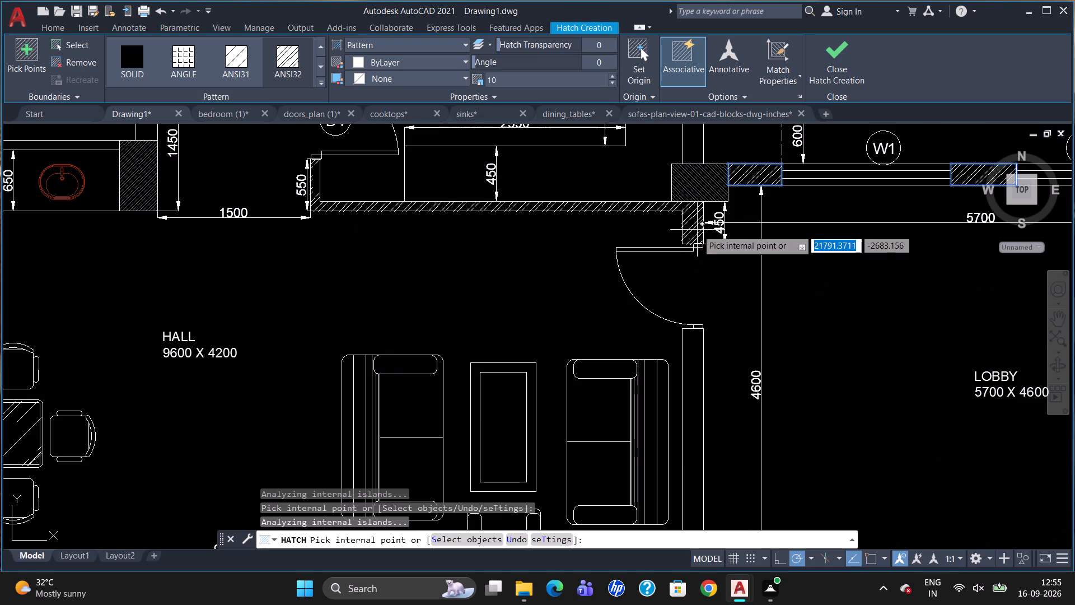
click(696, 230)
scroll(733, 192, down, 2)
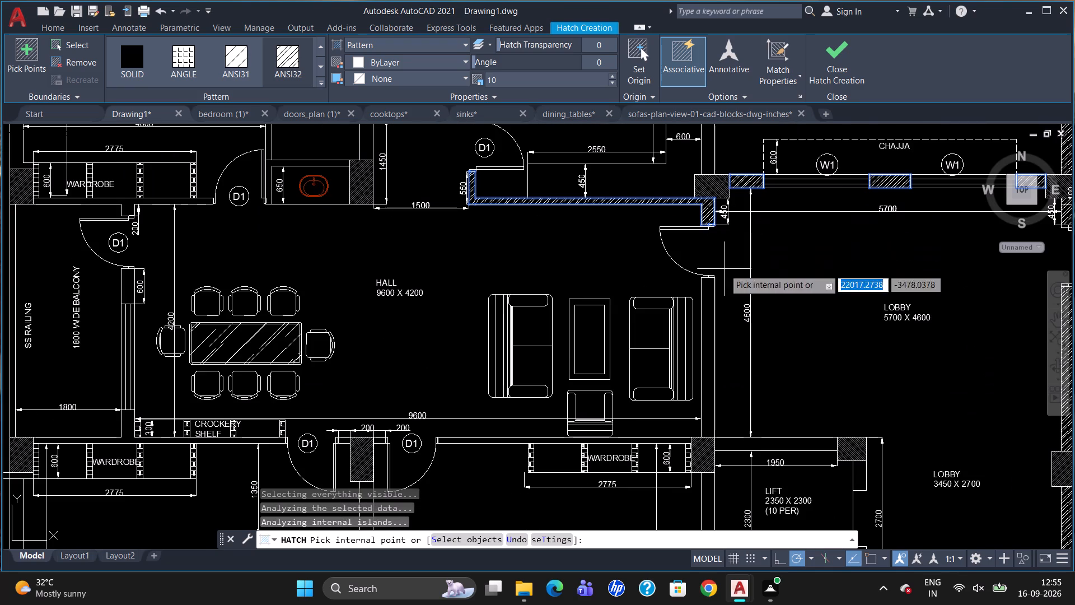
click(712, 354)
Hatch the lift walls: the 1950 wall to the lobby, the walls to the master bedroom and staircase, and both door-side pieces.
scroll(791, 247, down, 2)
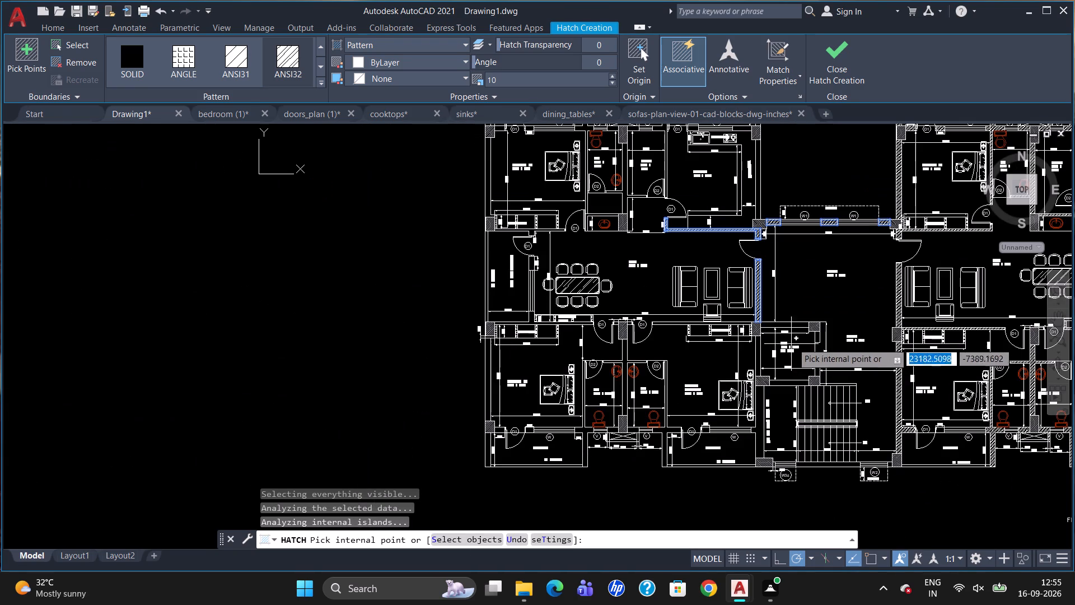
scroll(803, 331, up, 3)
click(774, 304)
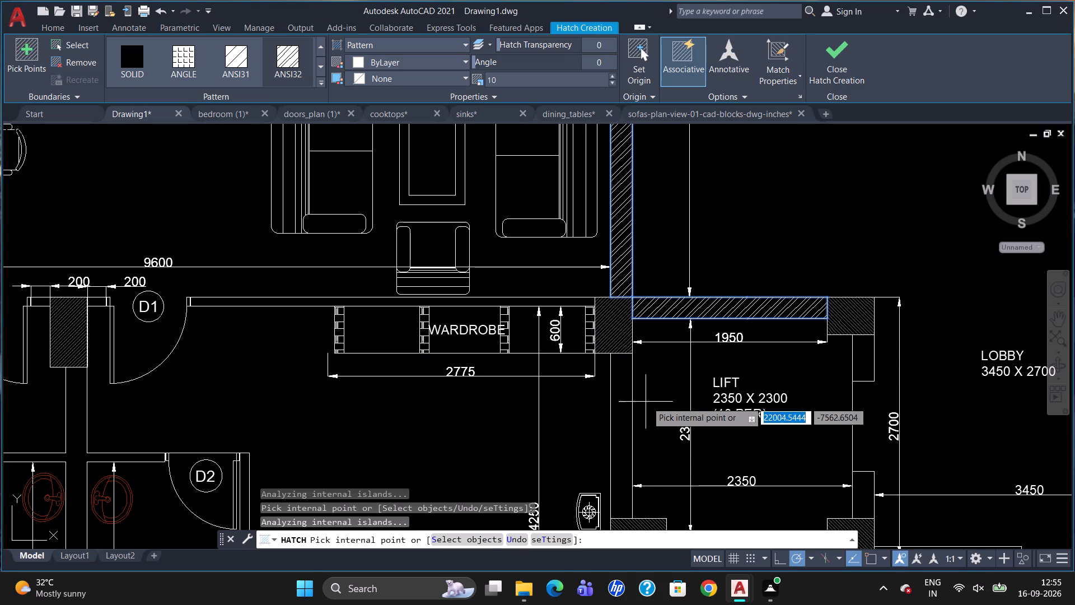
click(624, 407)
scroll(716, 252, down, 1)
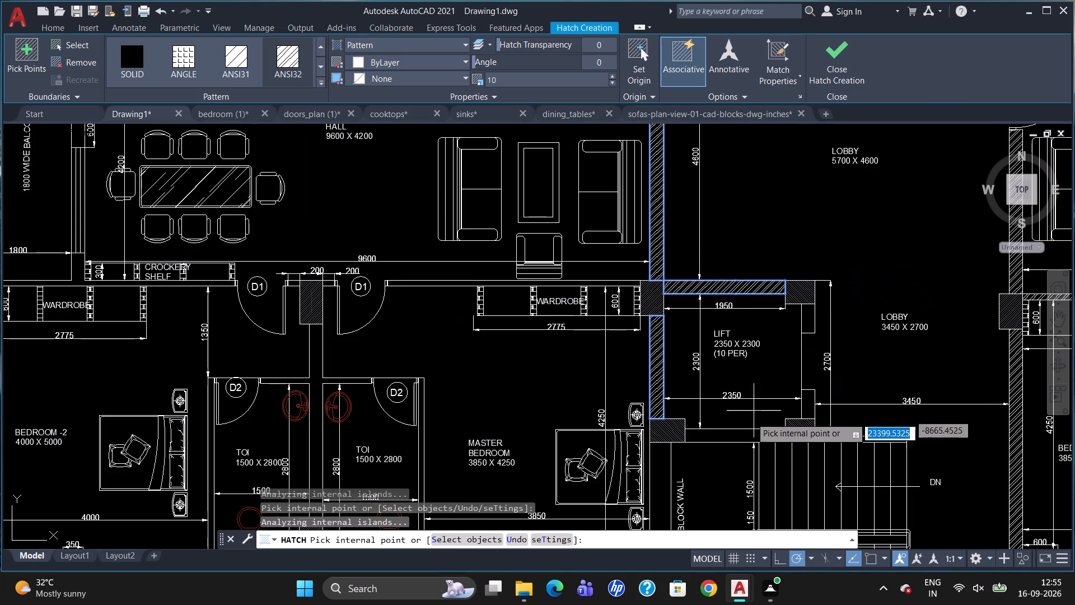
click(741, 438)
click(812, 314)
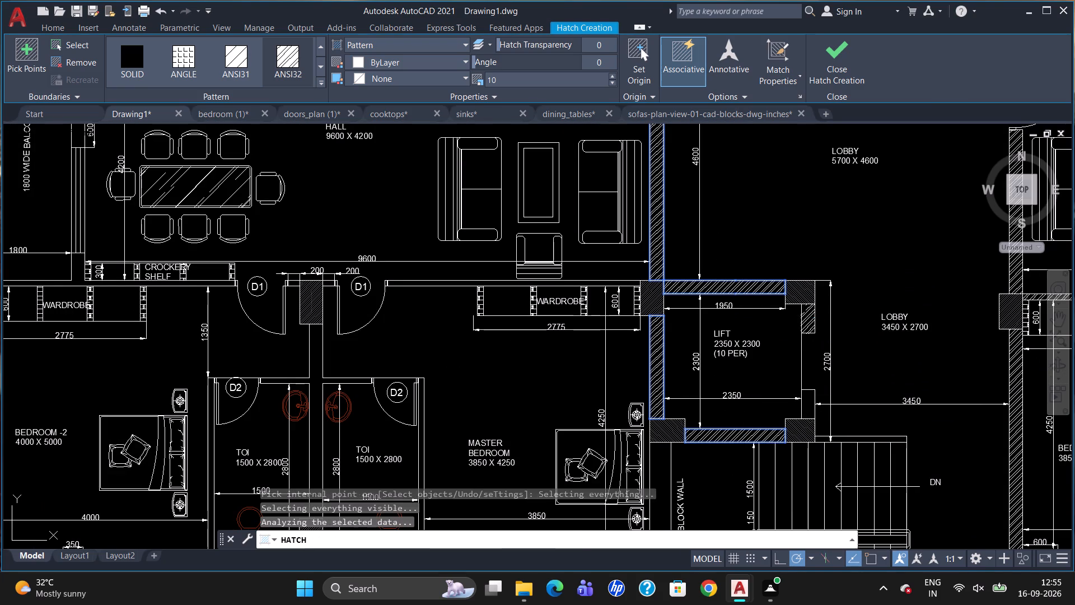
click(805, 404)
Hatch the staircase's 300-thick A.A.C. block wall, the outer wall between W3a and W2, and the short pieces beside those windows.
scroll(849, 248, down, 3)
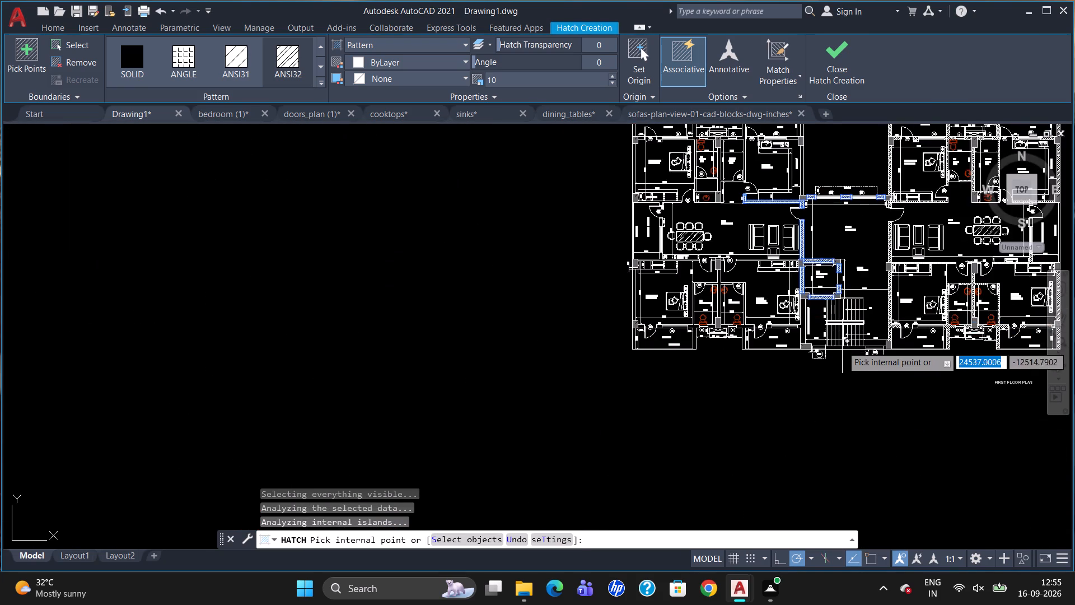
scroll(836, 339, up, 4)
click(866, 409)
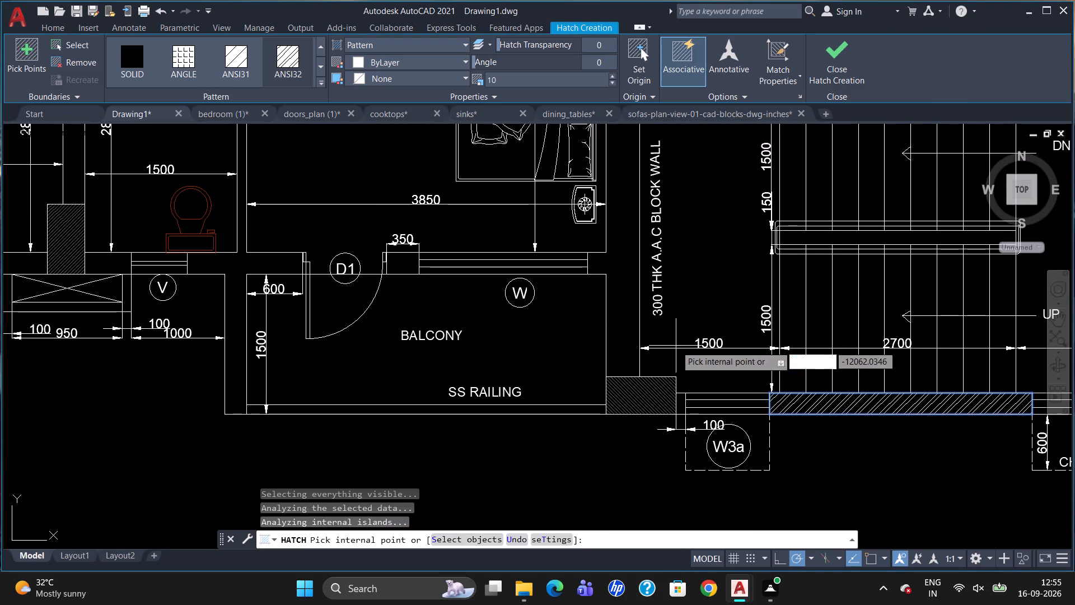
click(618, 322)
scroll(627, 357, down, 2)
scroll(654, 382, up, 2)
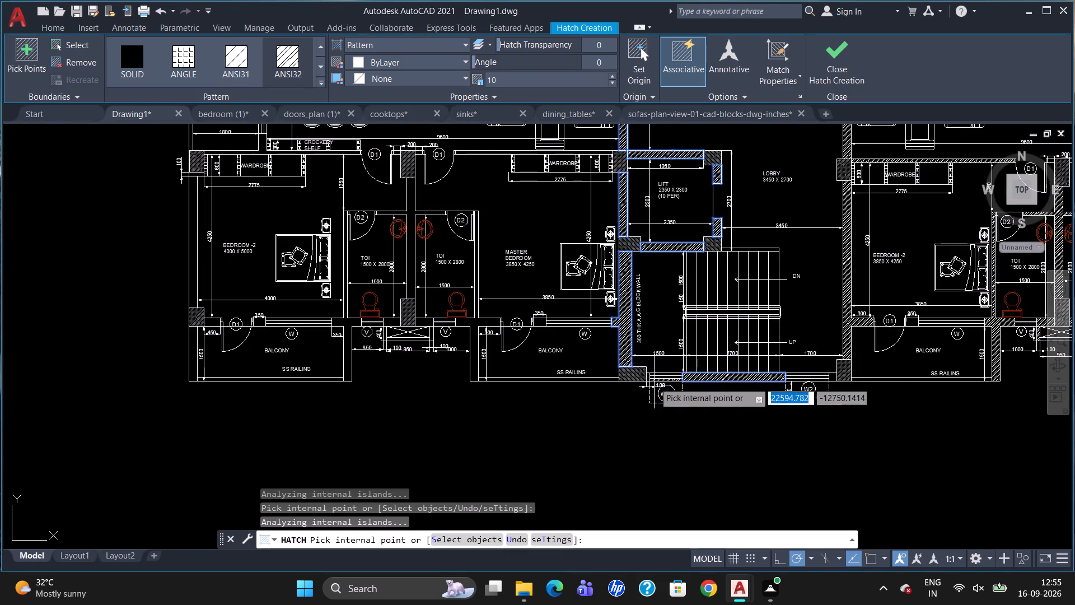
scroll(654, 382, up, 2)
click(618, 355)
scroll(615, 360, down, 3)
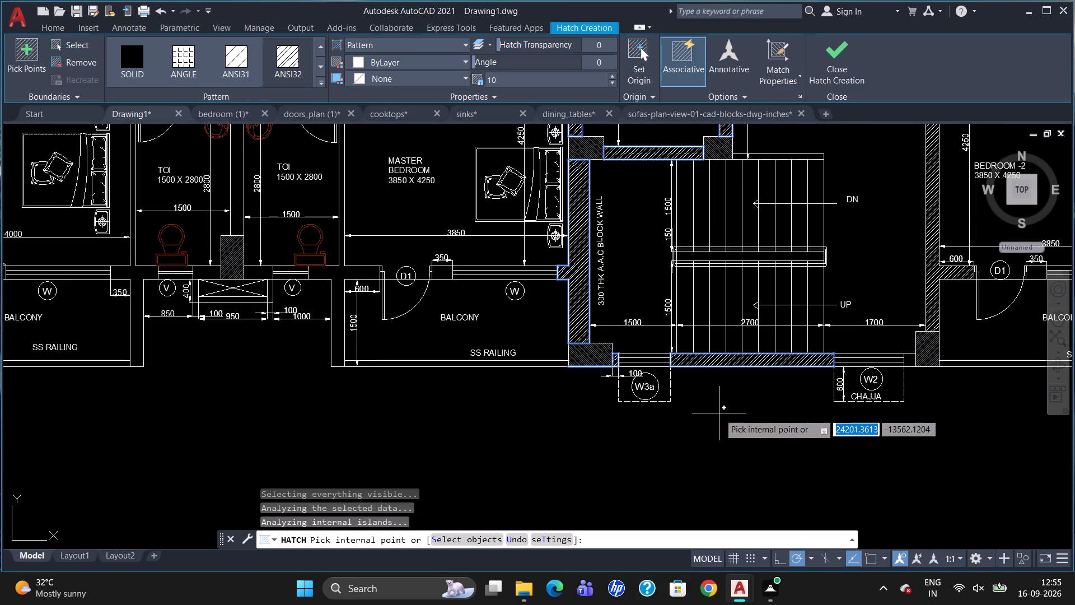
scroll(956, 354, up, 2)
click(849, 365)
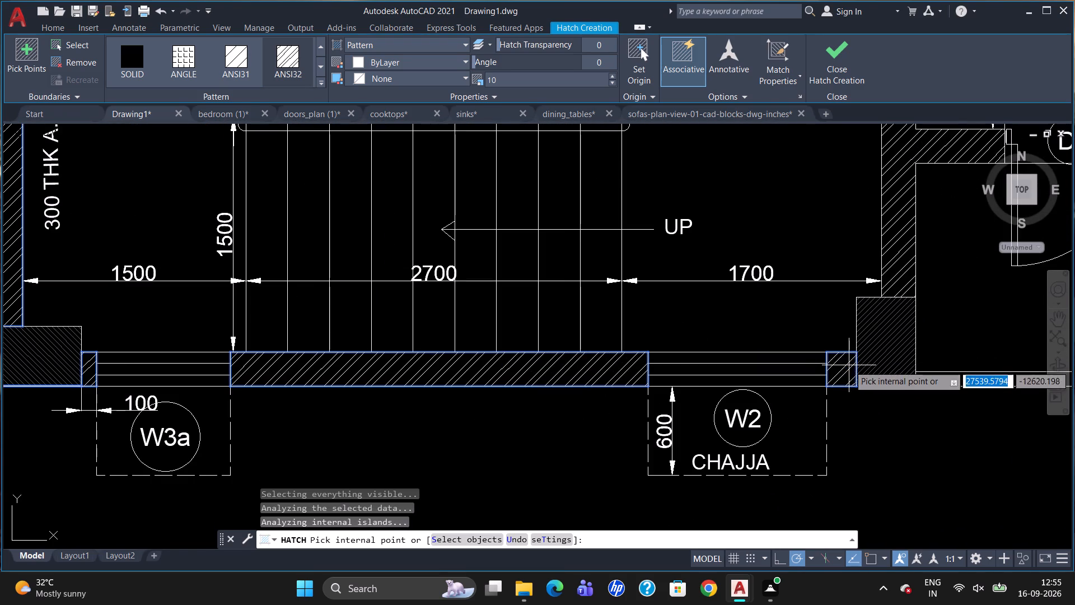
Hatch the outer side walls of the other apartment's wash area and kitchen platform, and end the hatch.
scroll(760, 322, down, 2)
scroll(829, 396, down, 2)
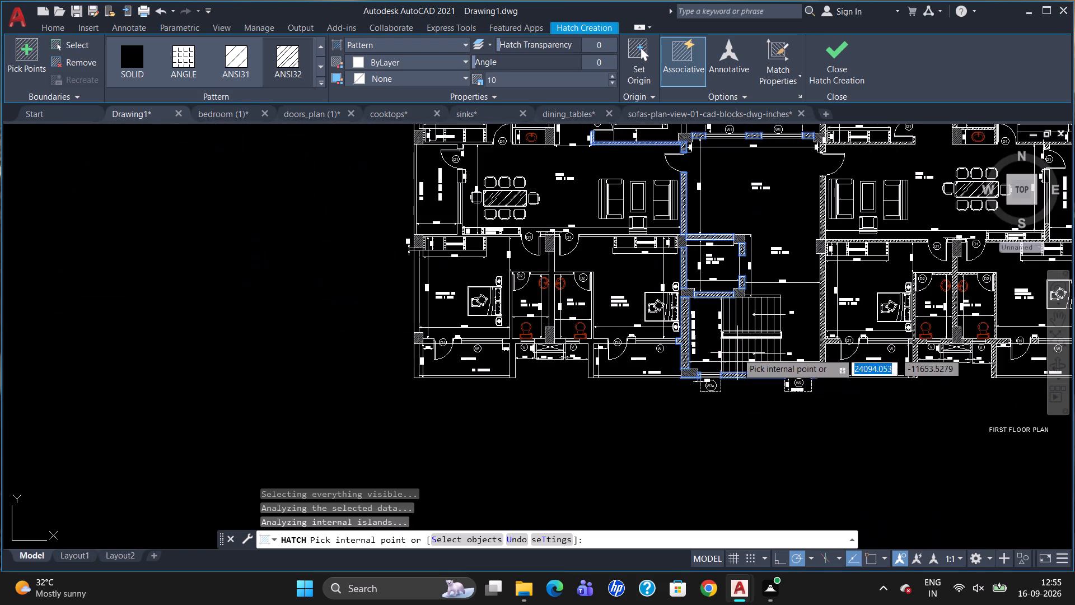
scroll(740, 370, down, 1)
scroll(778, 195, up, 1)
scroll(654, 210, down, 2)
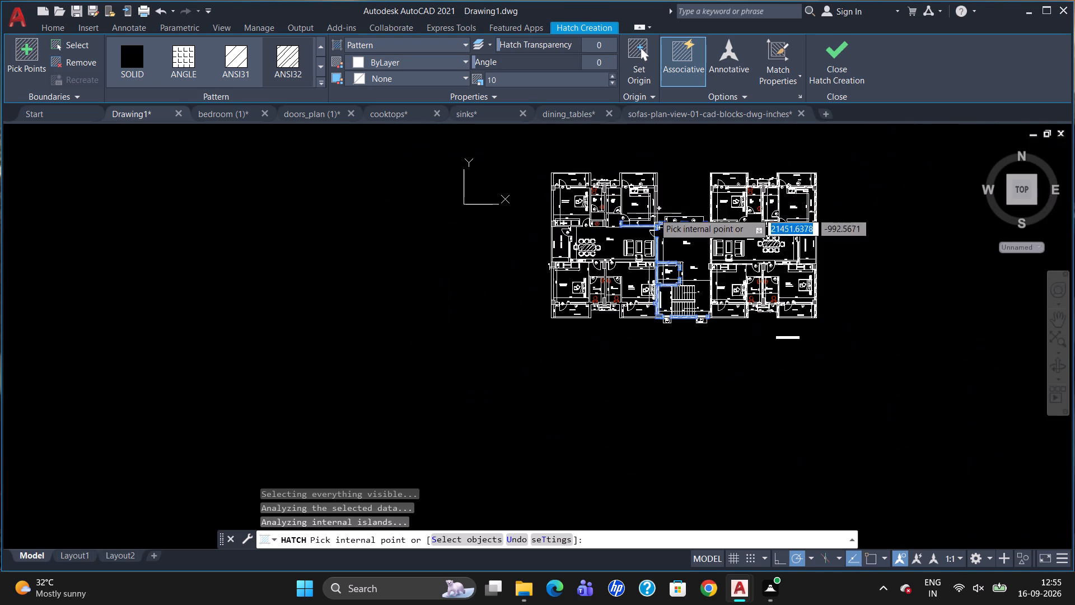
scroll(655, 182, up, 4)
click(674, 174)
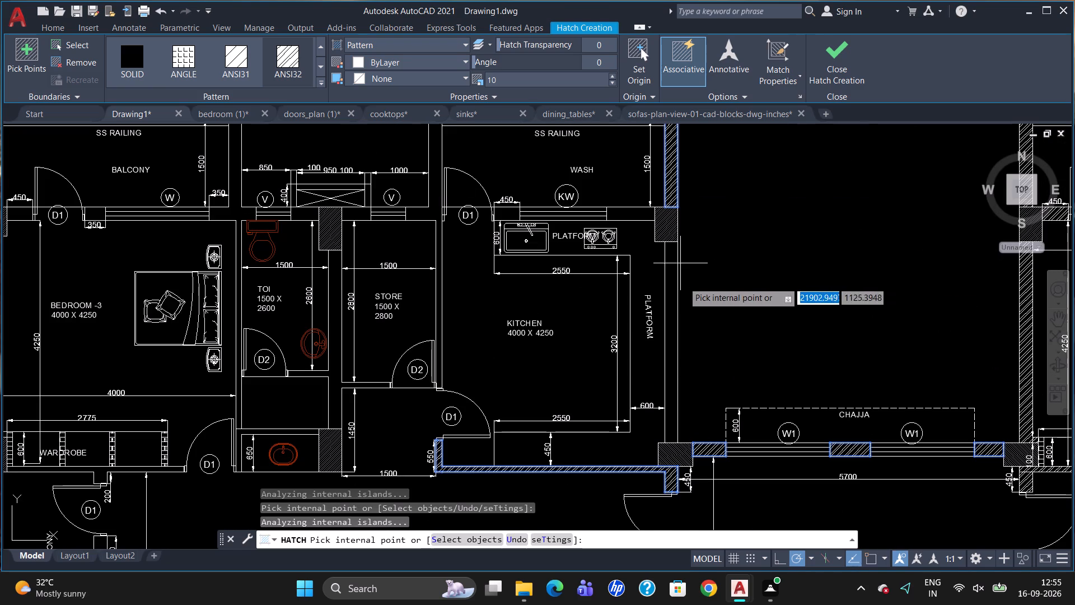
click(671, 292)
key(Escape)
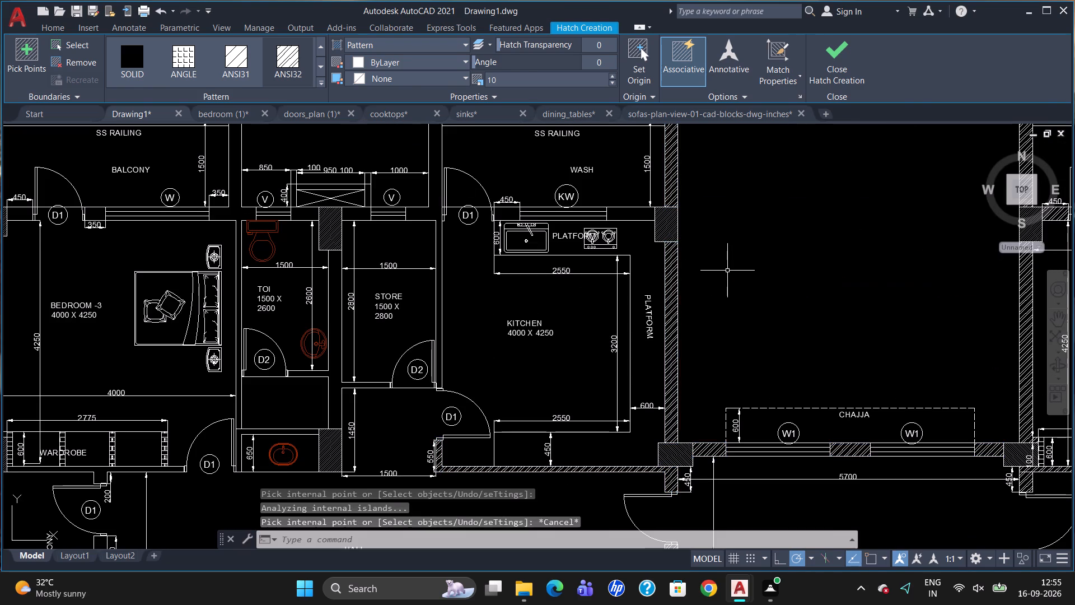
Start a new ANSI32 hatch at scale 10 and fill the master bedroom's toilet and balcony side wall and the 350 piece beside D1.
scroll(798, 228, down, 3)
scroll(789, 416, up, 1)
scroll(826, 455, up, 1)
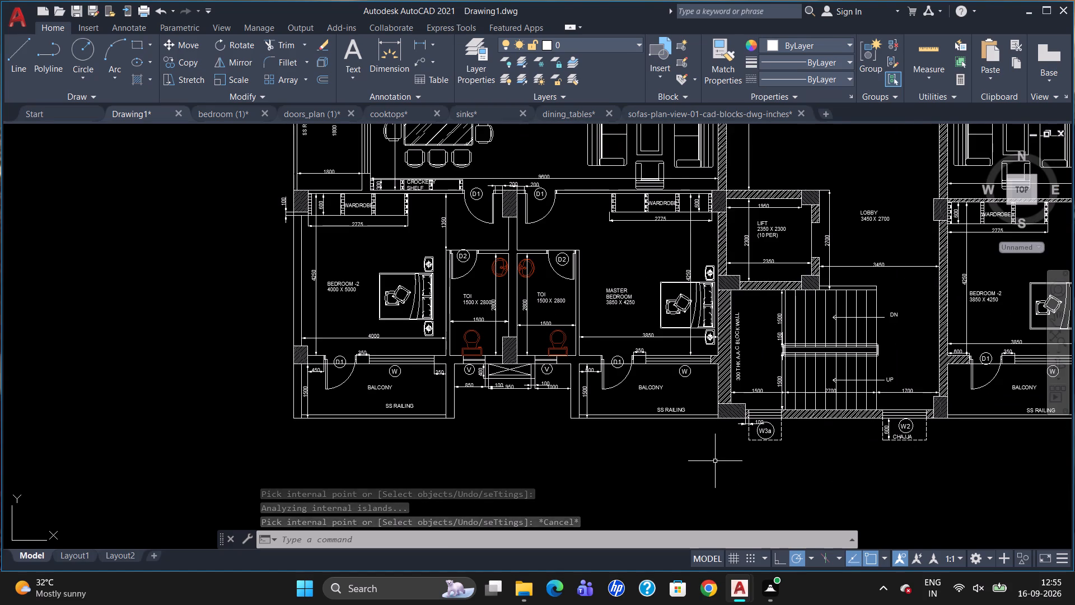
scroll(705, 459, up, 1)
scroll(669, 439, down, 2)
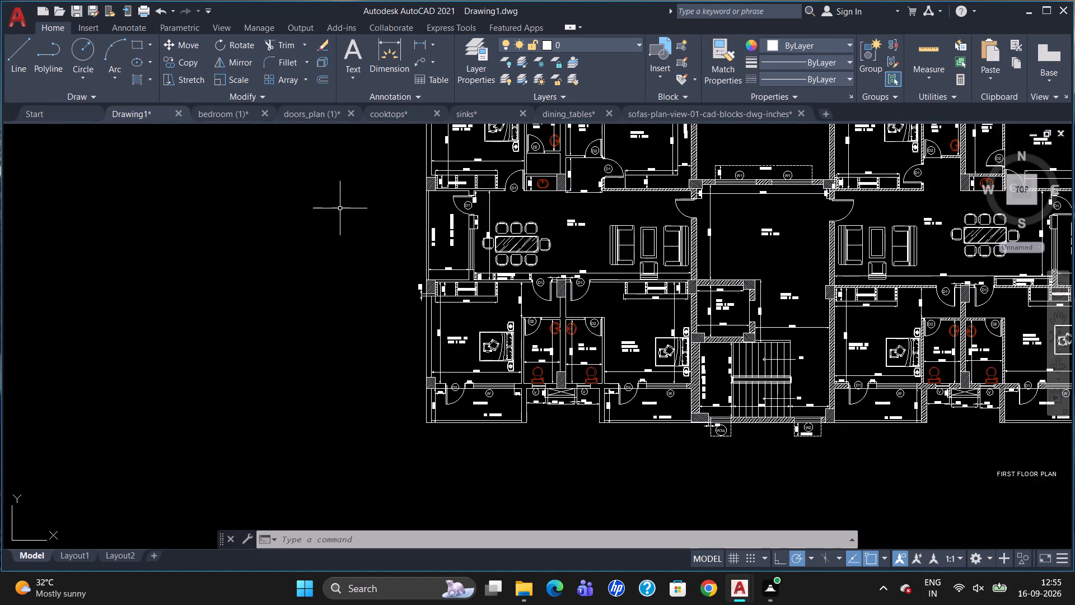
click(152, 82)
click(153, 98)
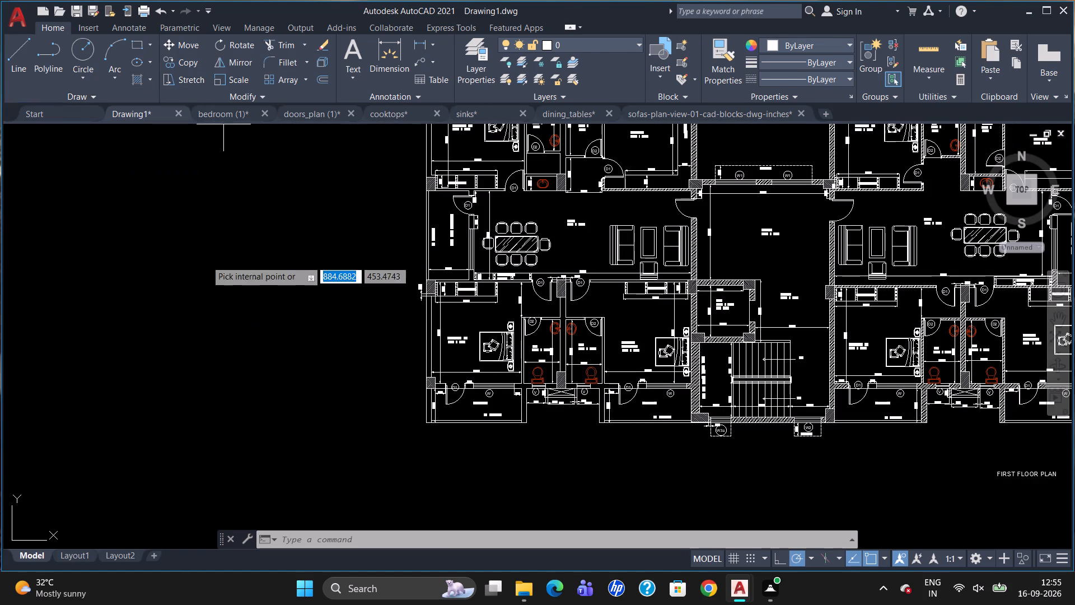
scroll(634, 417, up, 1)
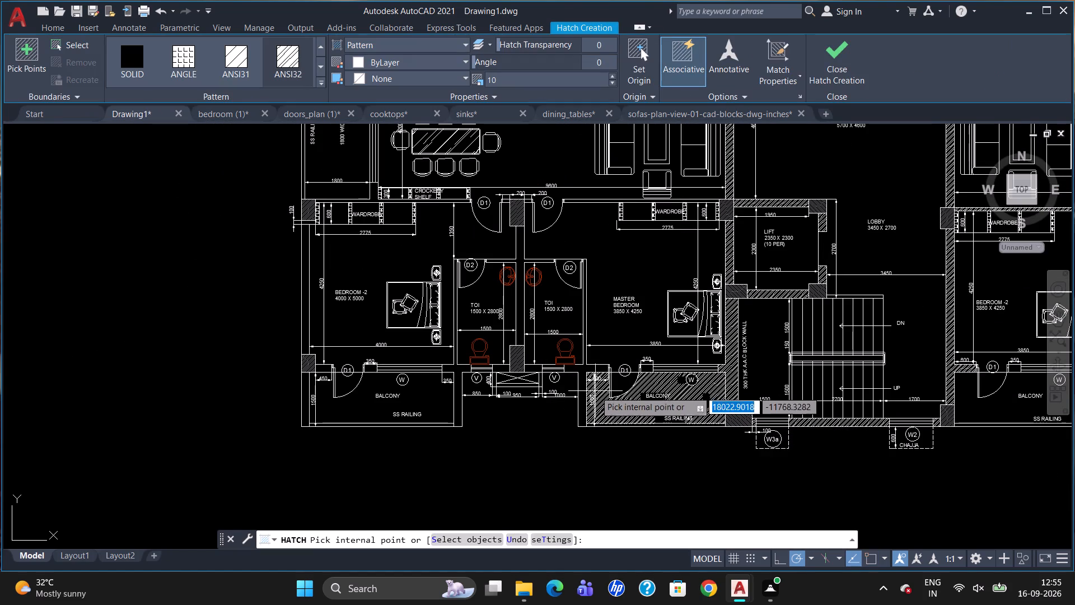
click(581, 387)
scroll(644, 379, up, 2)
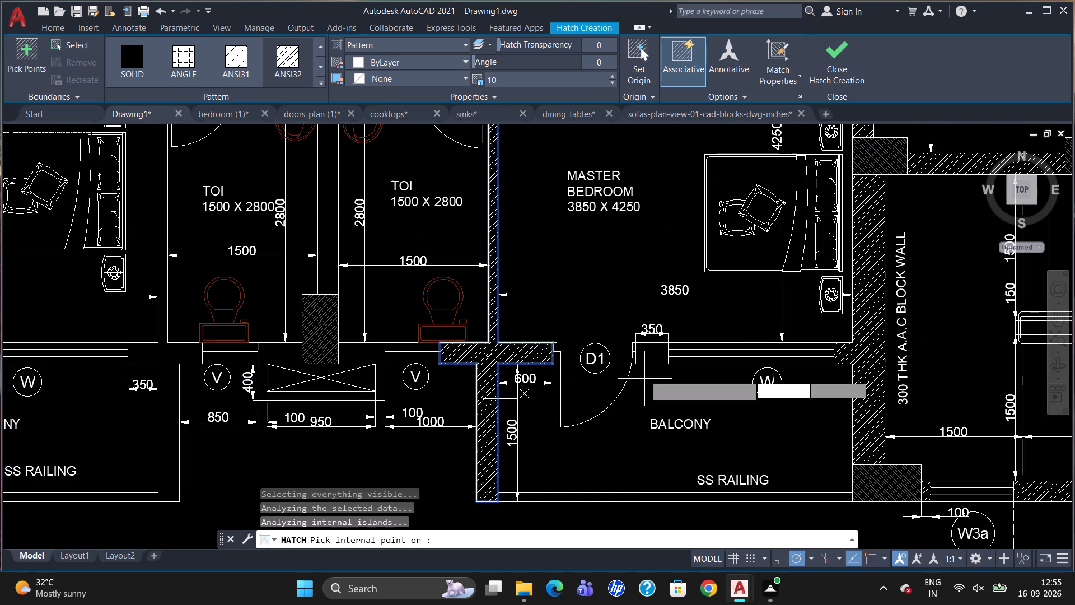
click(655, 353)
Hatch Bedroom-2's toilet and balcony side wall, the pieces between the ventilators, both 100-thick duct walls, and the shared toilet wall with its D2 walls.
scroll(797, 313, down, 2)
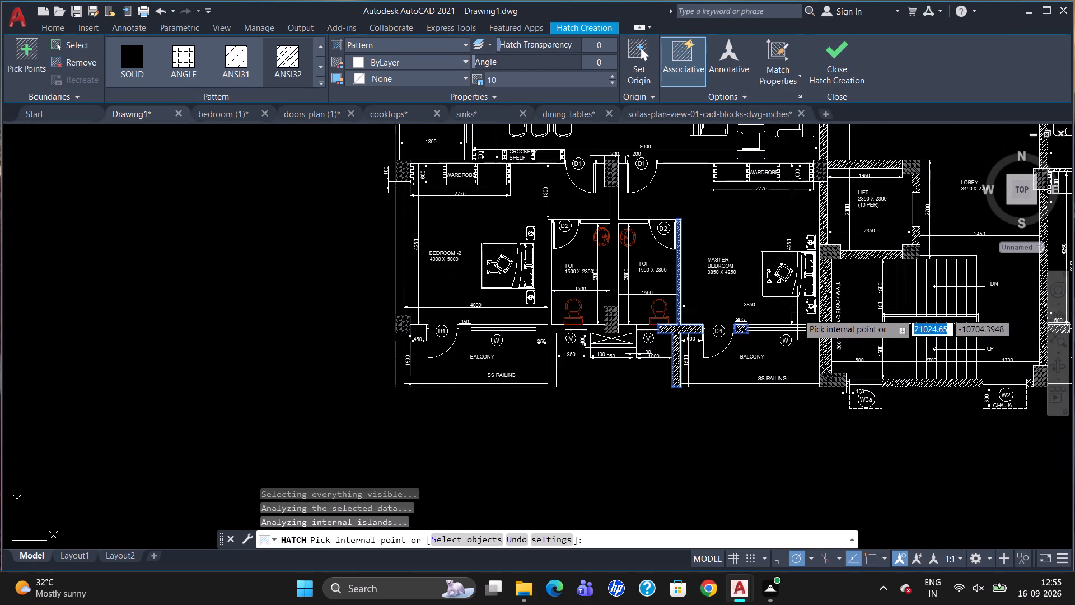
scroll(532, 284, up, 2)
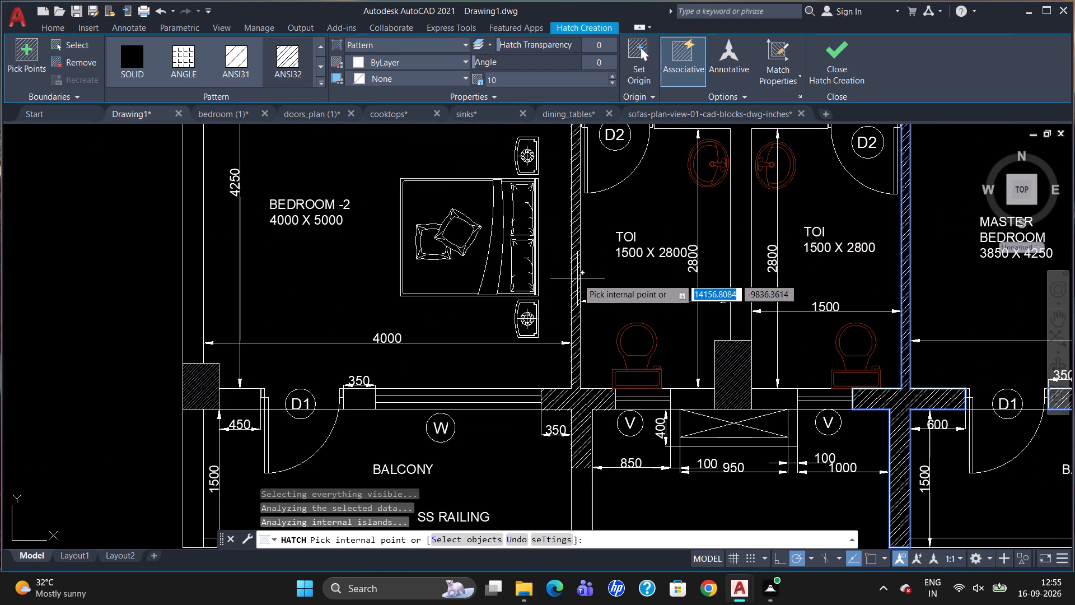
click(577, 278)
click(692, 401)
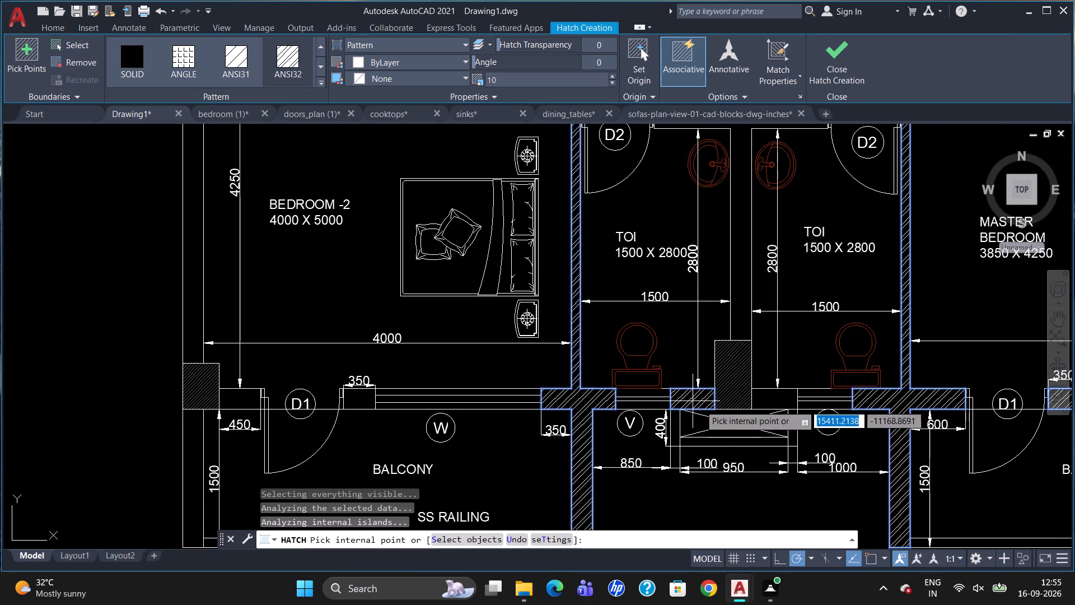
click(763, 401)
click(793, 426)
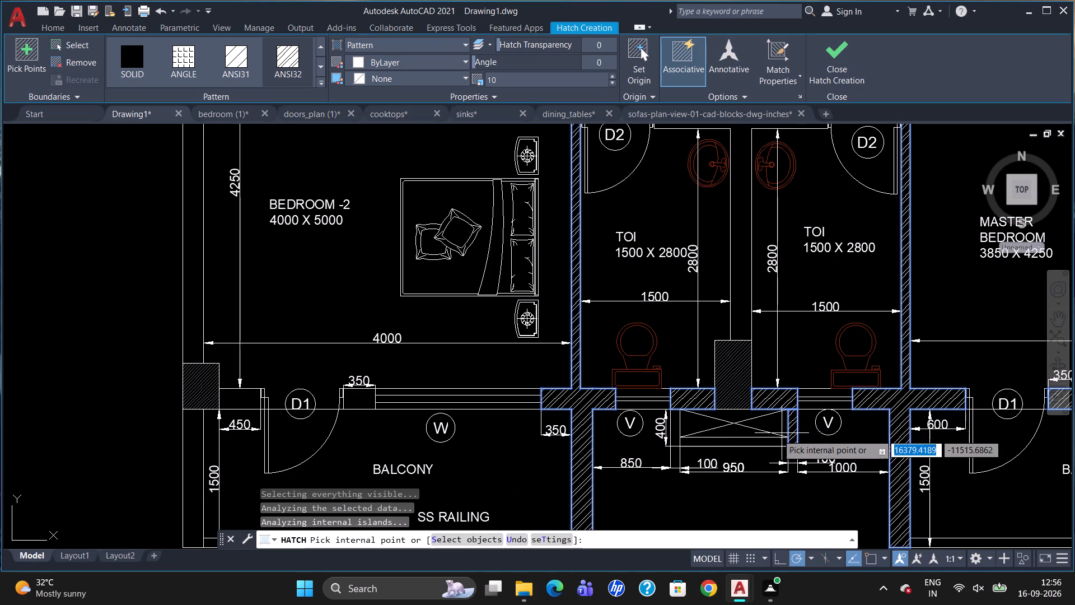
click(674, 425)
scroll(663, 459, down, 2)
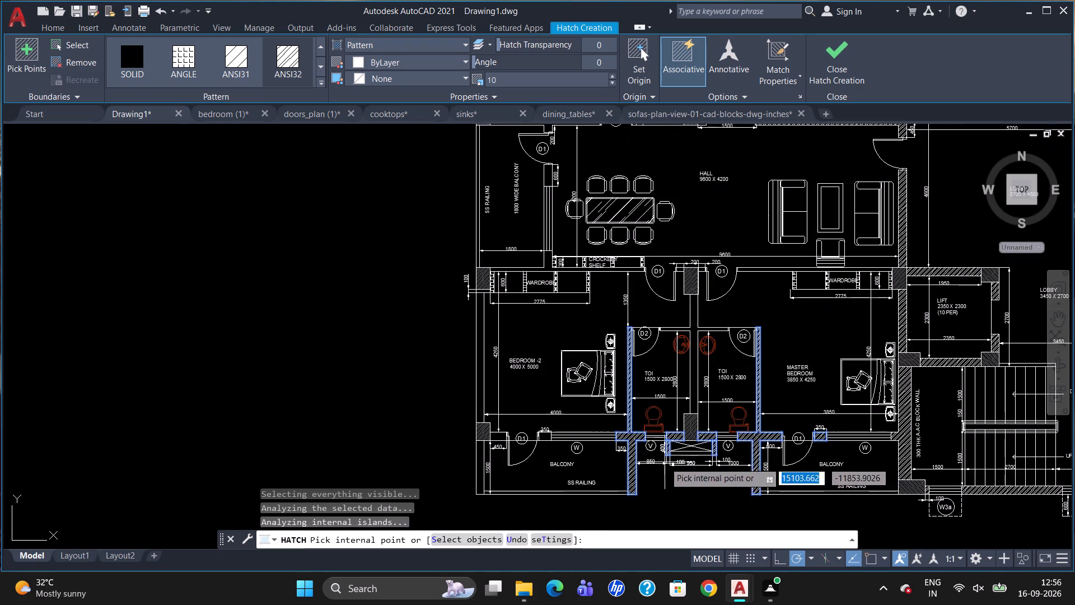
scroll(731, 318, up, 3)
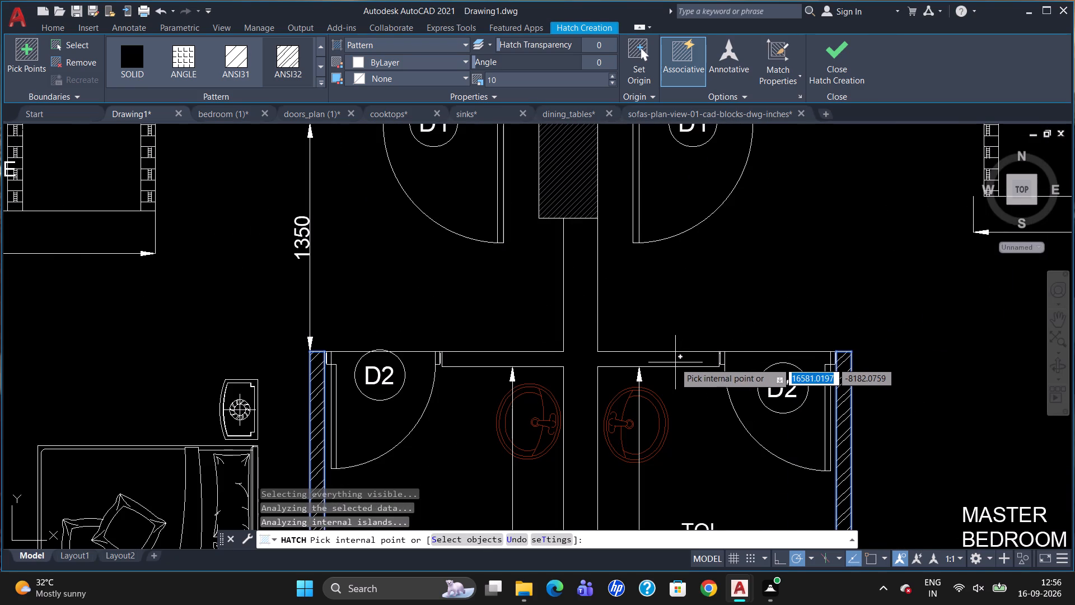
click(675, 362)
Hatch the 450 and 350 wall pieces beside Bedroom-2's balcony door, and the outer side walls of its balcony and the bedroom.
scroll(726, 286, down, 2)
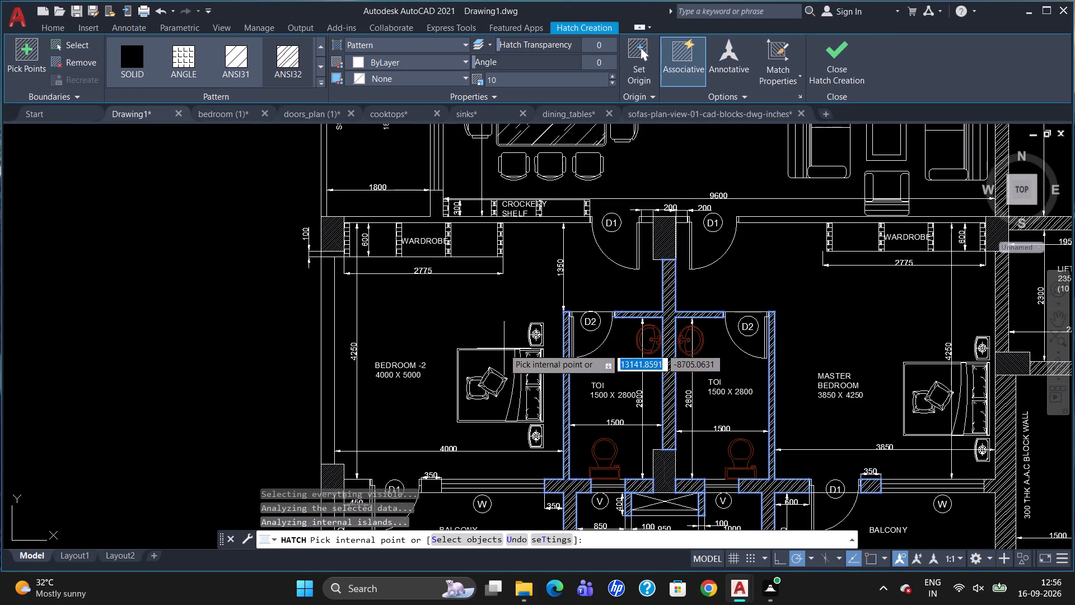
scroll(682, 262, down, 1)
scroll(497, 406, up, 2)
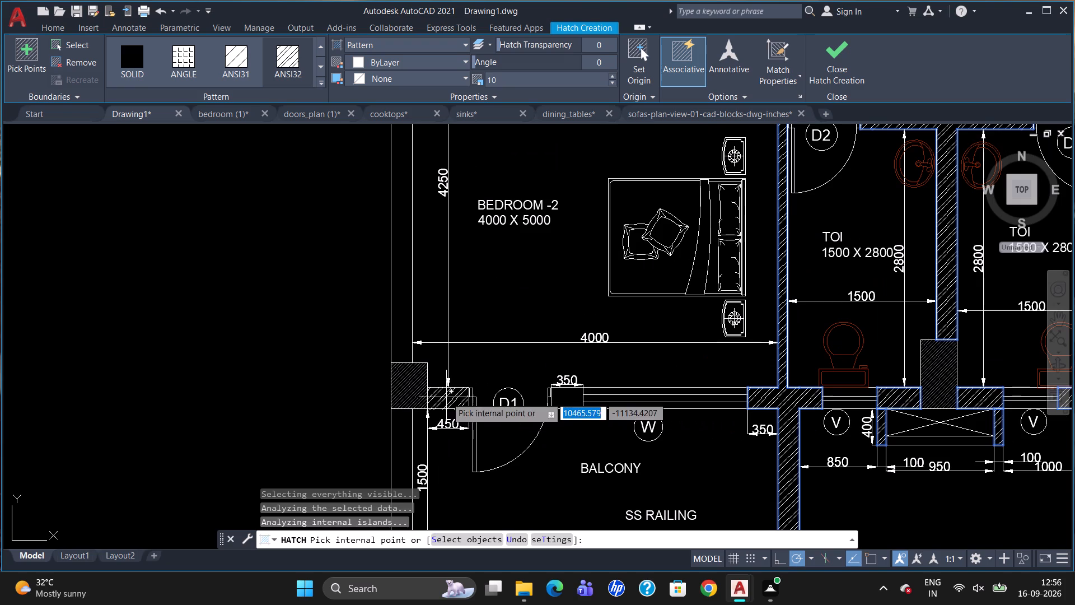
click(447, 397)
click(570, 398)
scroll(623, 327, down, 2)
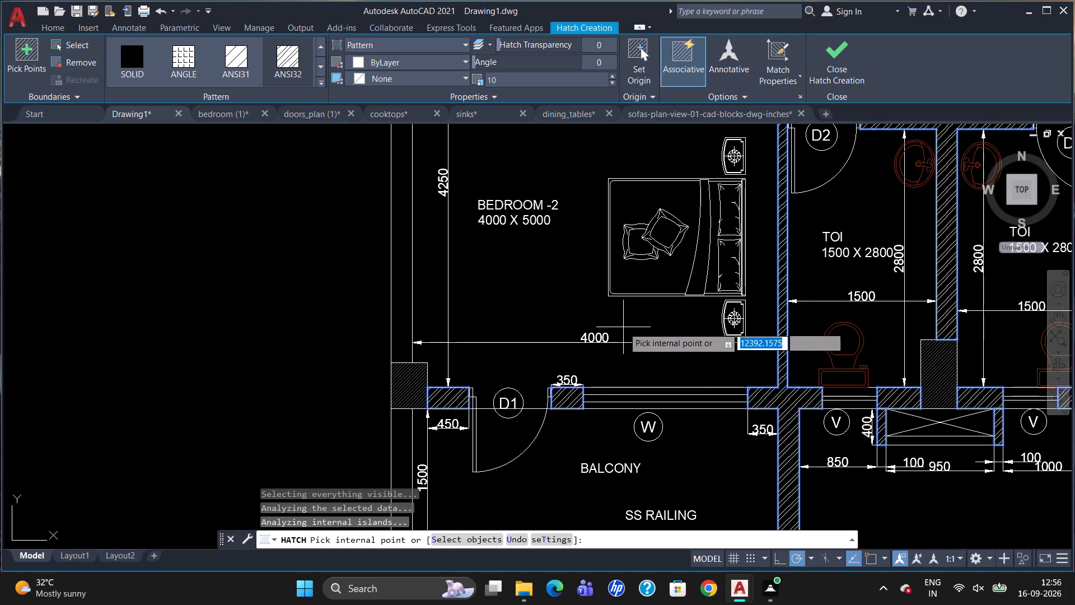
click(536, 389)
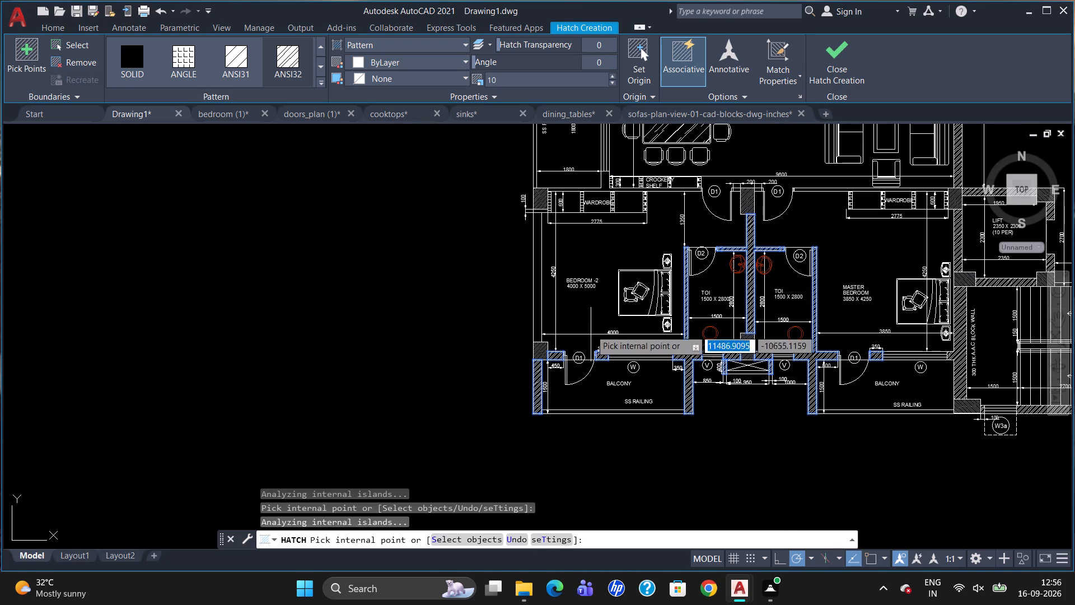
click(536, 277)
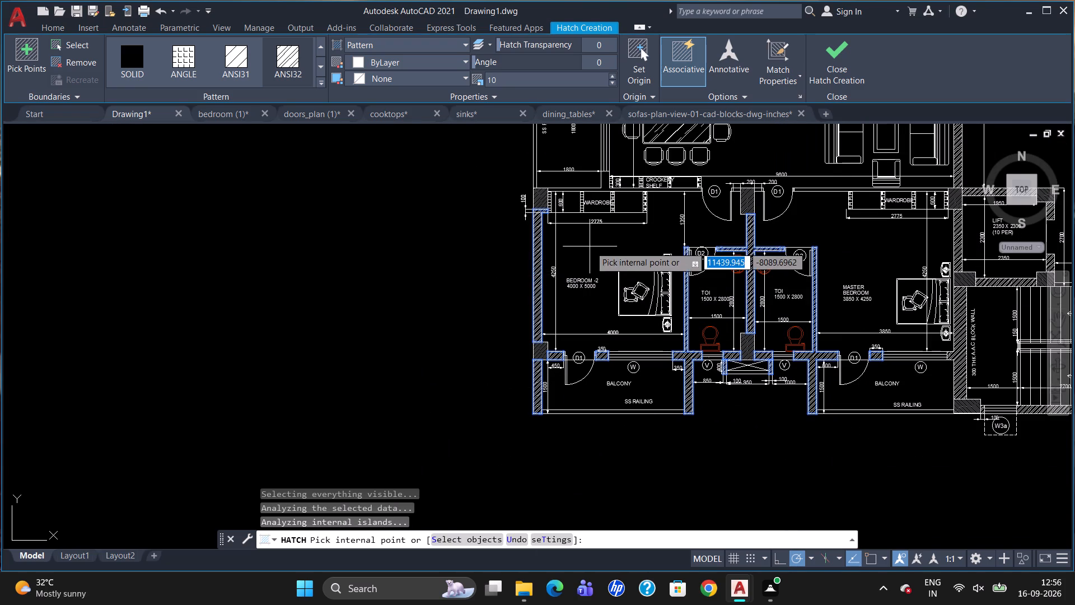
Hatch the walls between the hall and both lower bedrooms, including the two 200 pieces between the D1 doors, and end the hatch.
scroll(655, 170, up, 2)
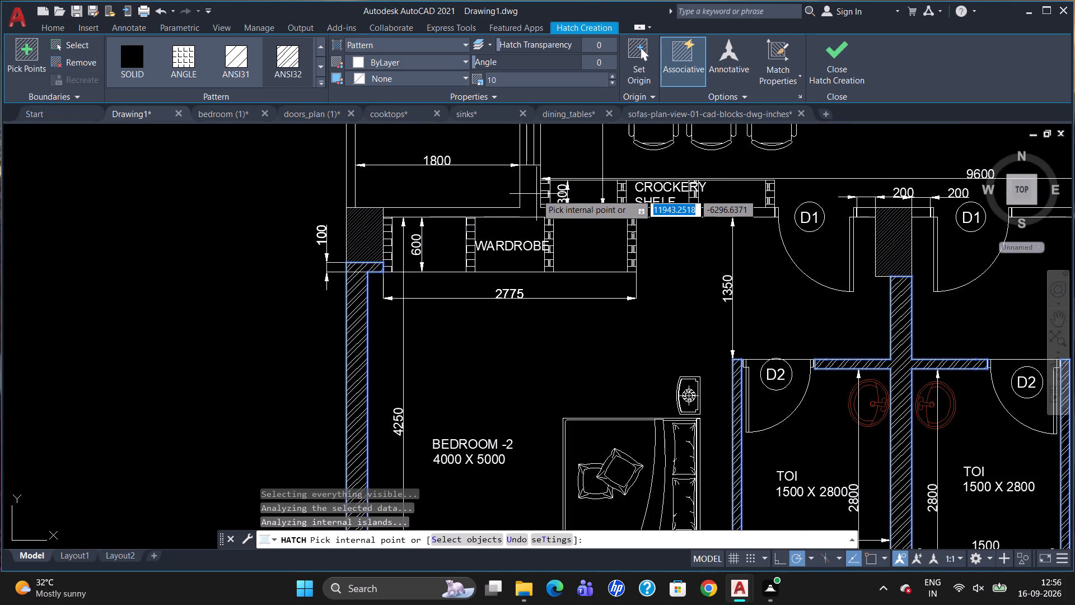
click(534, 194)
scroll(715, 283, down, 1)
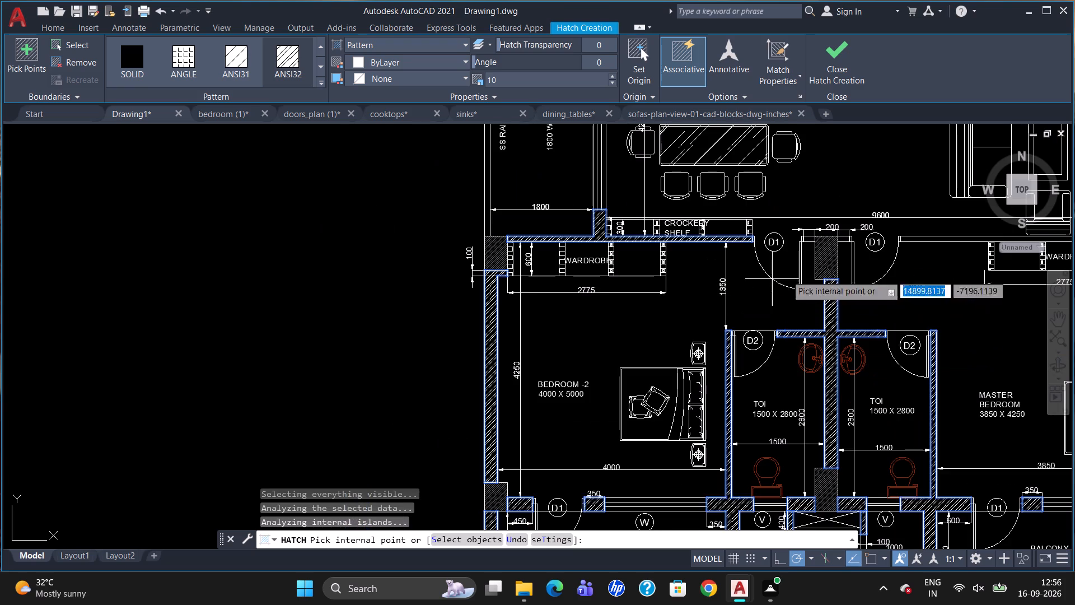
scroll(906, 226, up, 3)
click(667, 267)
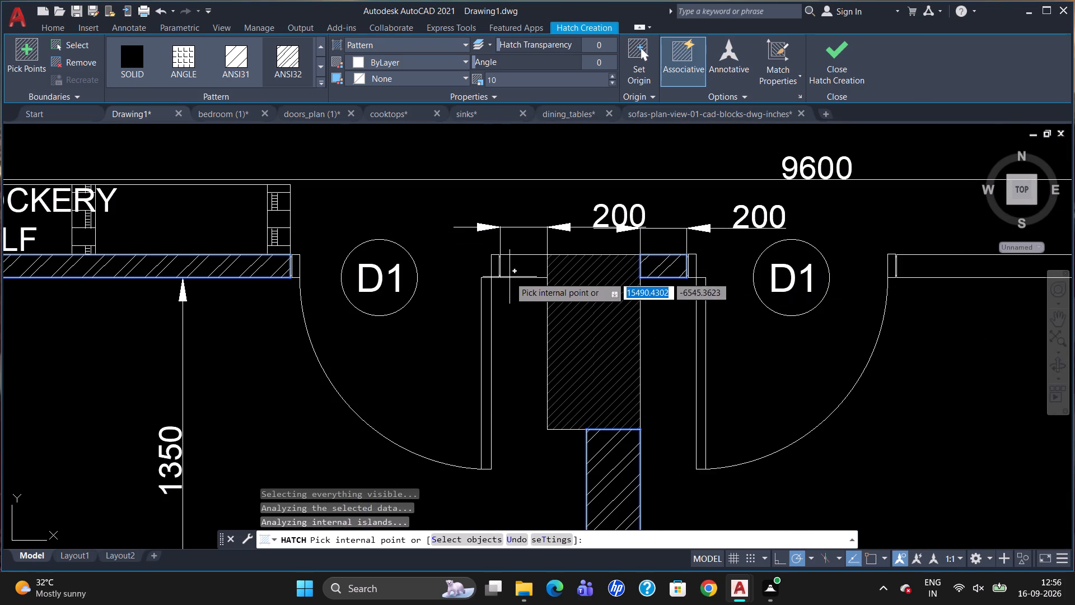
click(517, 270)
scroll(677, 267, down, 2)
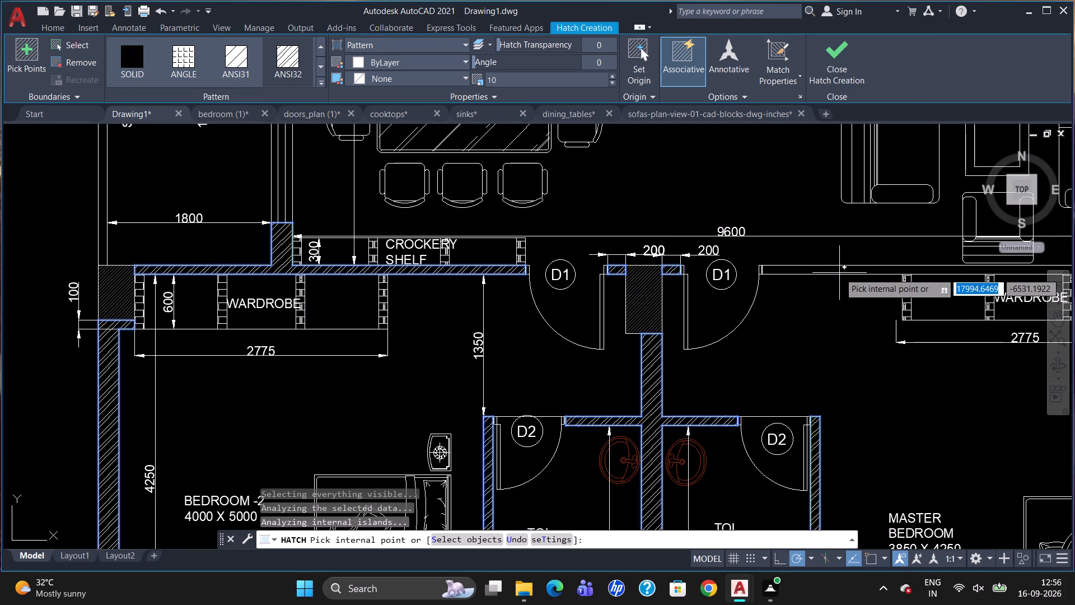
click(839, 271)
scroll(706, 294, down, 3)
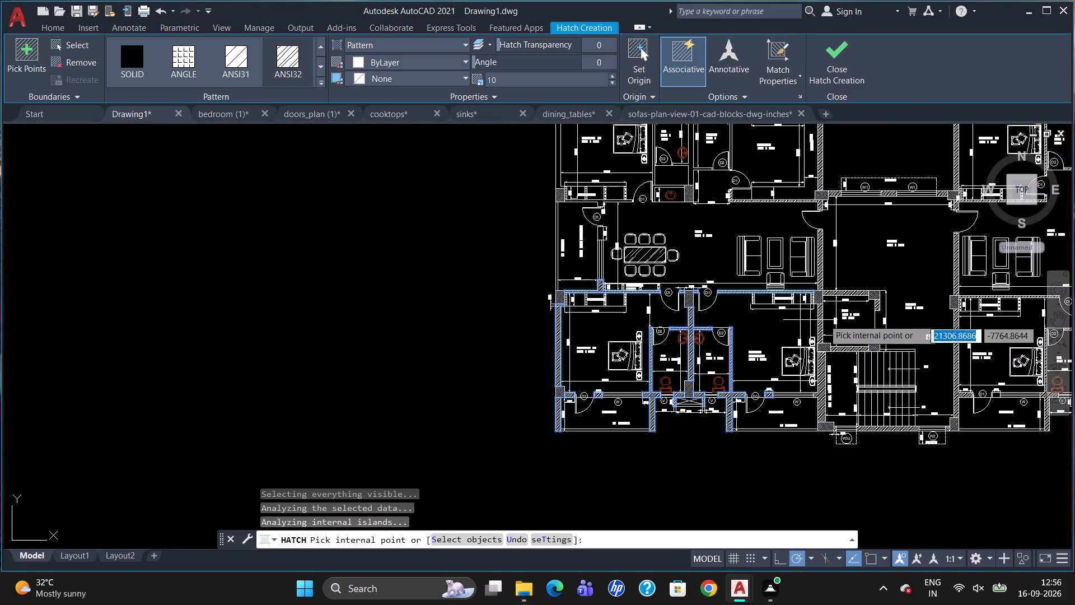
scroll(819, 300, up, 1)
key(Escape)
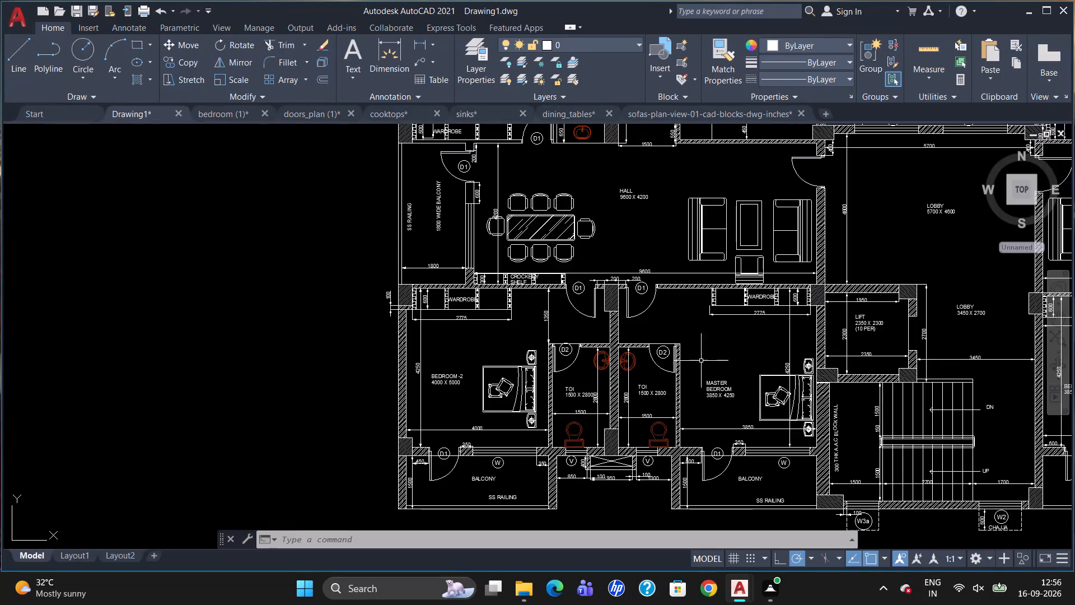
Start a new ANSI32 hatch at scale 10 and fill the Bedroom-3 and hall wall, the 600 piece beside the balcony door, and the washbasin niche walls.
scroll(672, 378, down, 2)
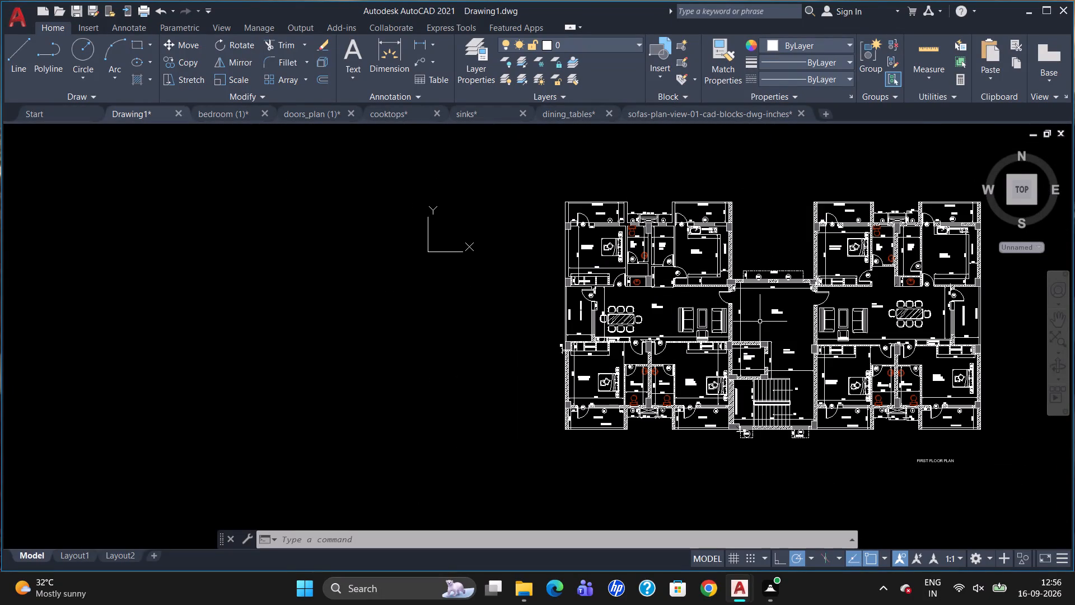
scroll(758, 322, up, 1)
scroll(643, 371, up, 1)
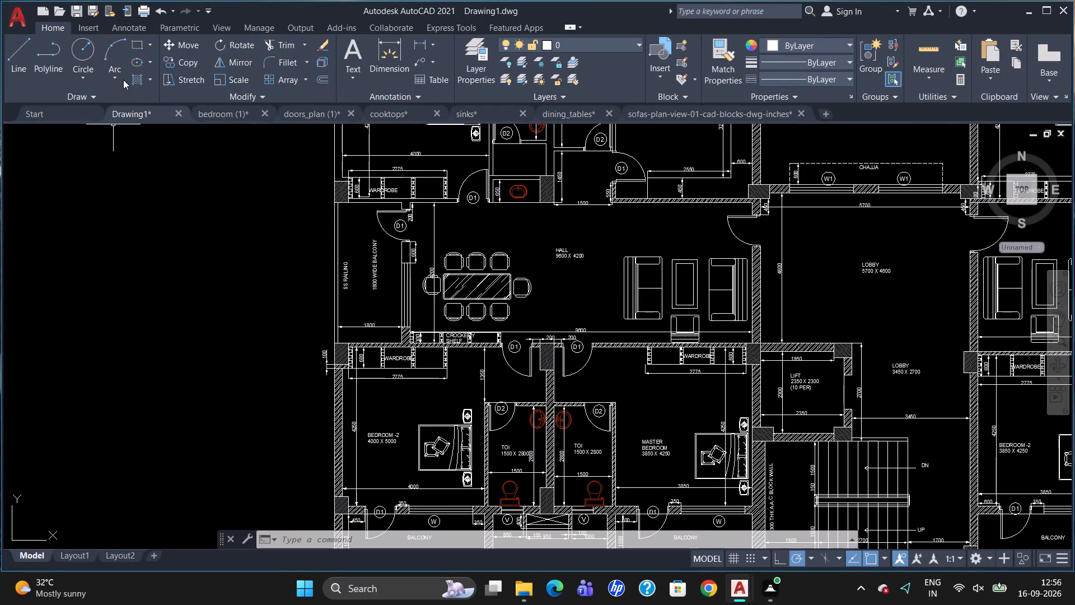
click(146, 75)
click(155, 91)
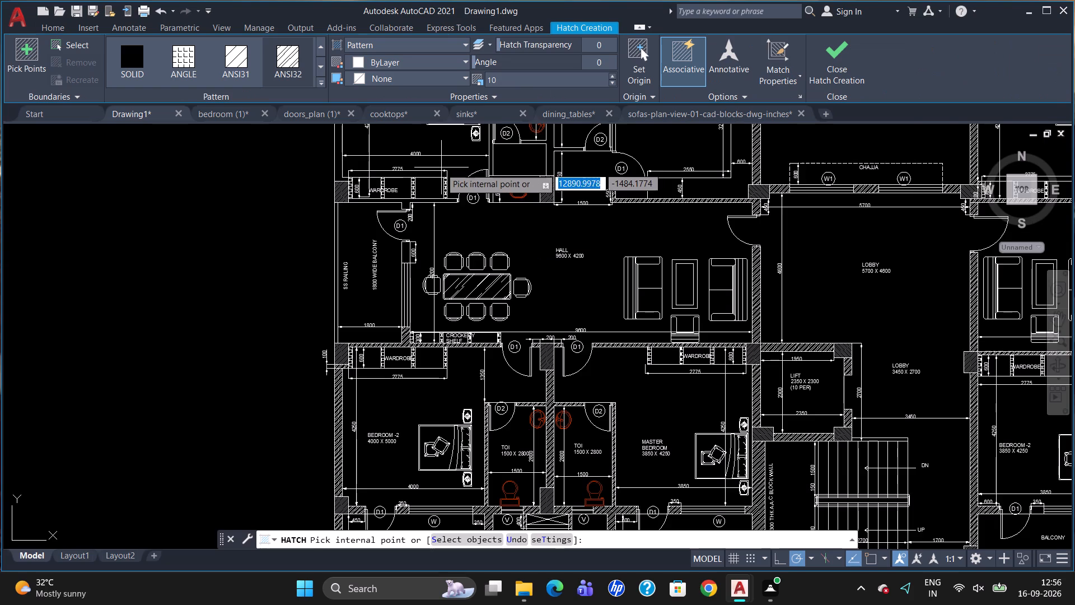
scroll(433, 183, up, 1)
click(400, 212)
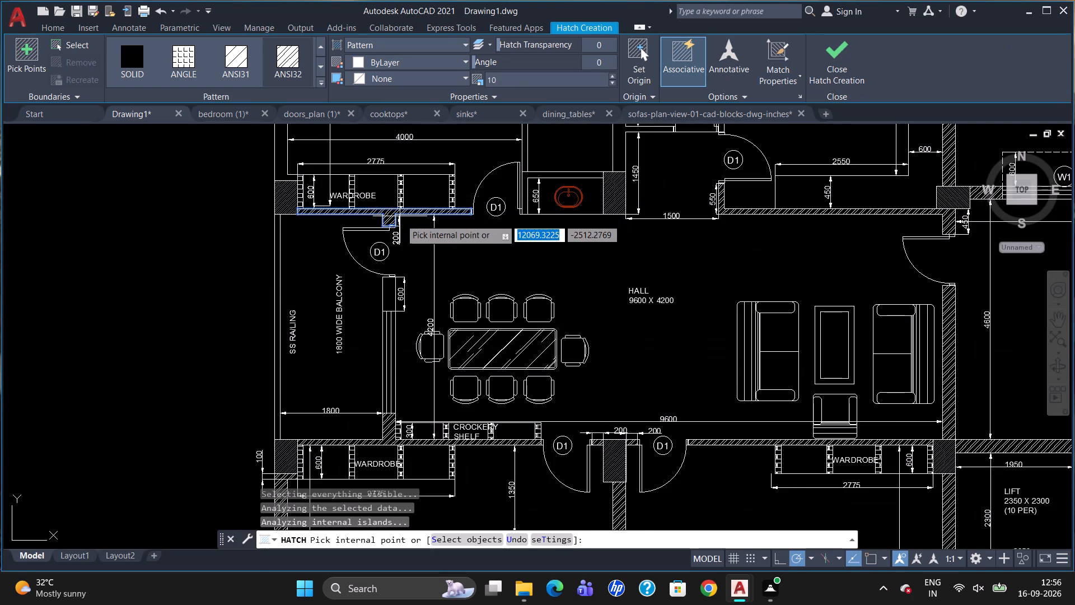
click(391, 295)
scroll(498, 291, down, 1)
scroll(702, 232, up, 1)
scroll(428, 211, up, 2)
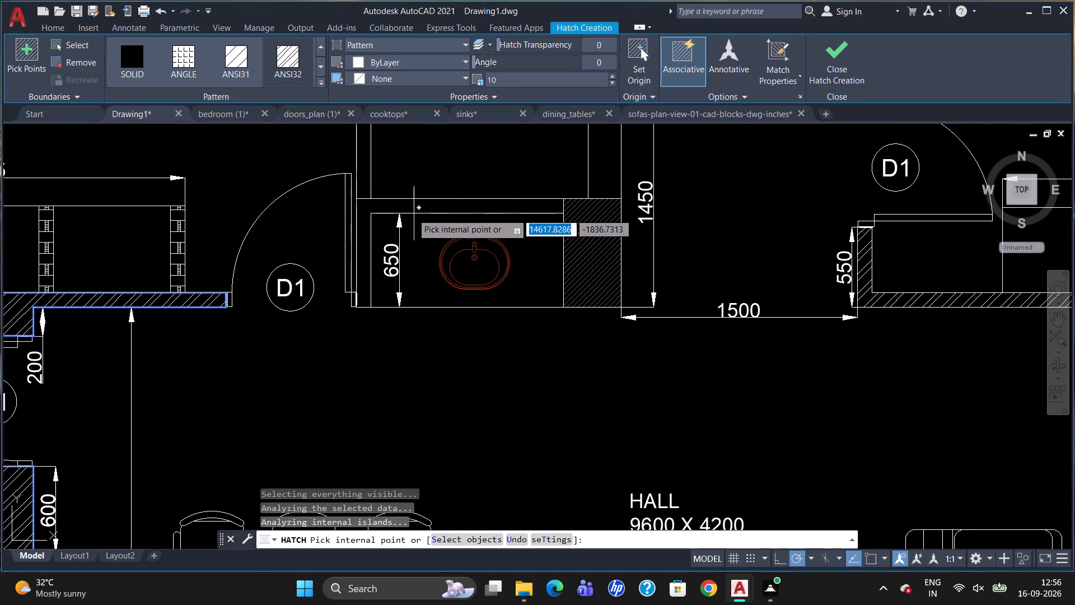
click(399, 206)
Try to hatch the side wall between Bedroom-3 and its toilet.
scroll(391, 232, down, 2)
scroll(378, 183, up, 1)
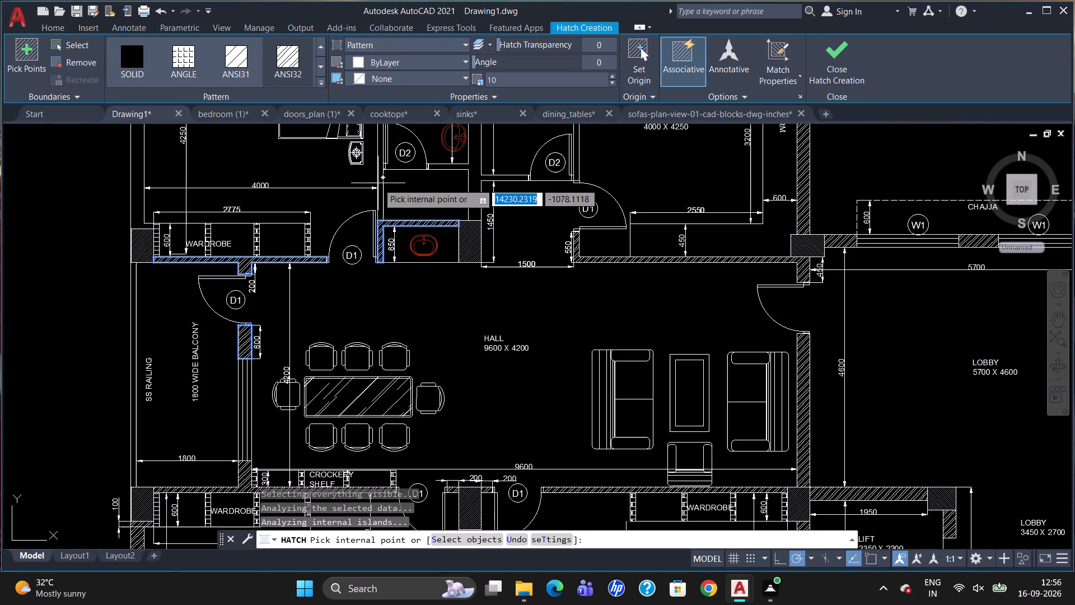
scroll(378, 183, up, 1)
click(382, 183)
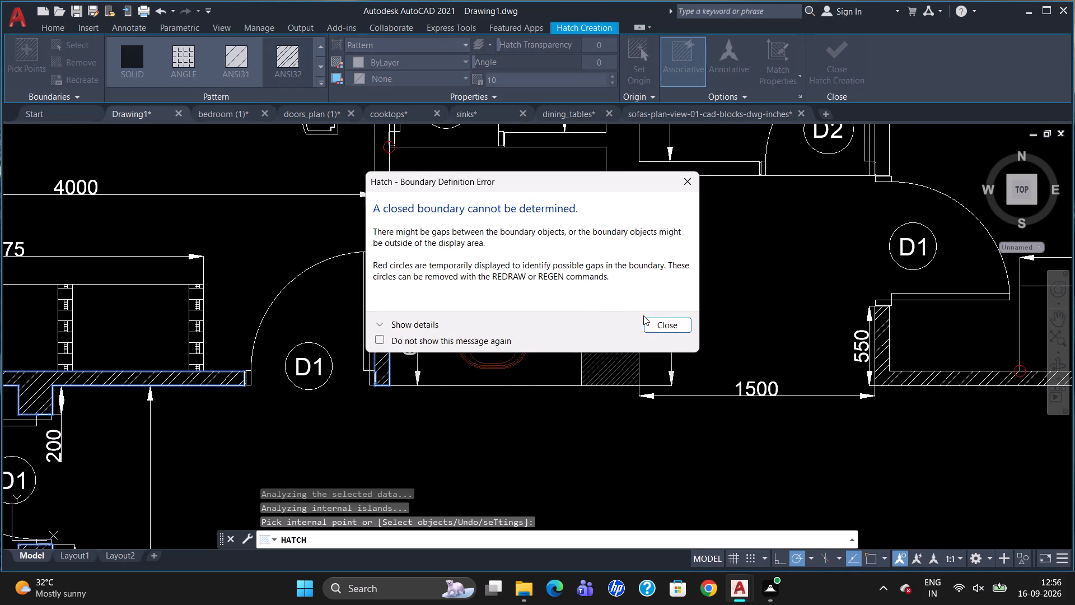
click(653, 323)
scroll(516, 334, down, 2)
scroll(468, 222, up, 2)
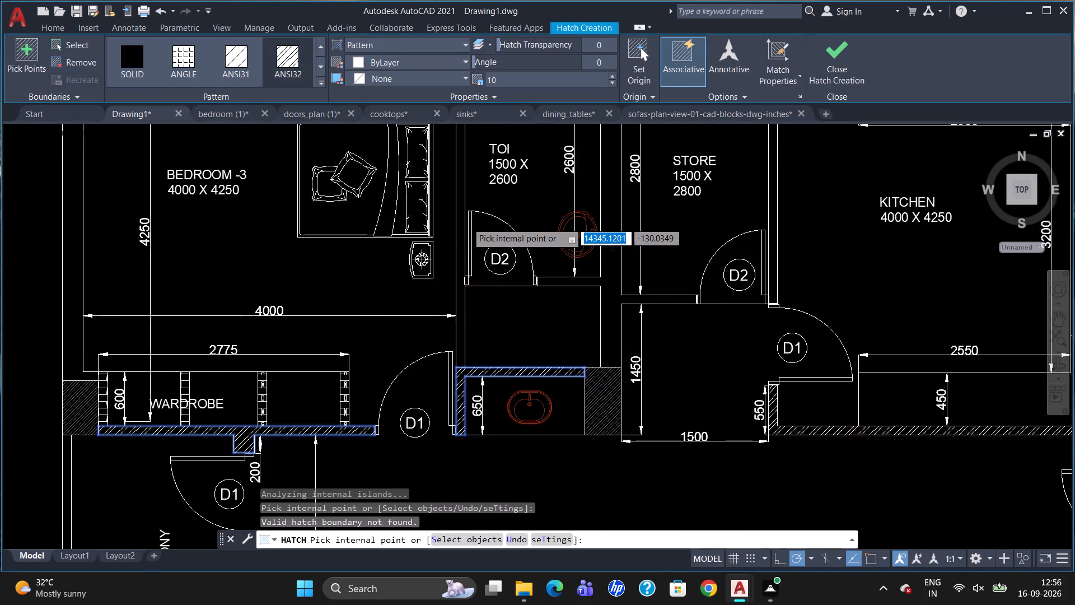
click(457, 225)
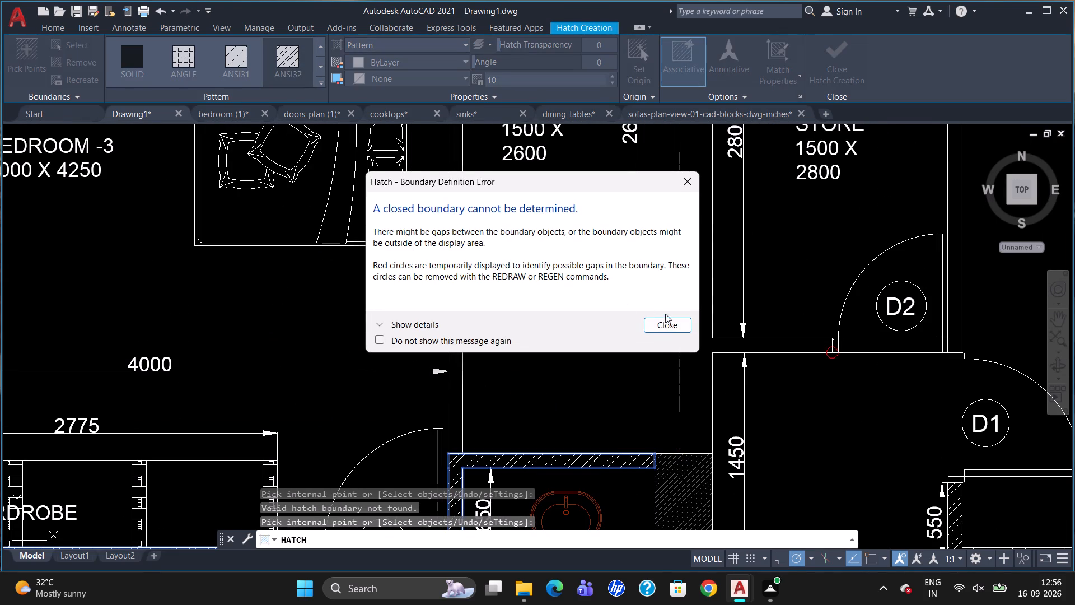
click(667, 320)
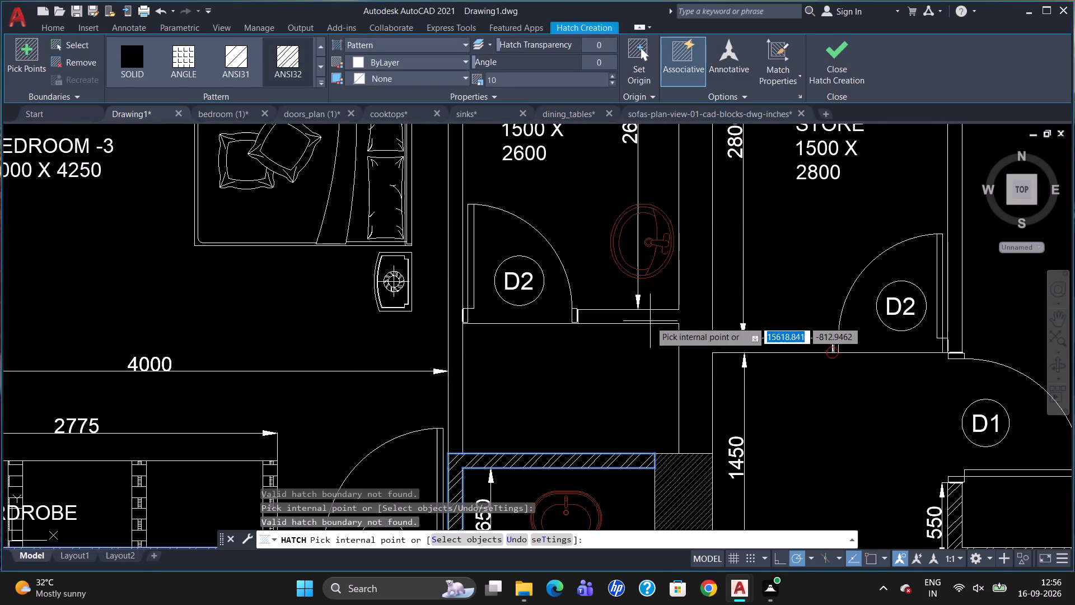
Hatch the shared toilet and store wall with its D2 walls, and Bedroom-3's toilet and balcony side wall.
click(650, 321)
scroll(661, 361, down, 2)
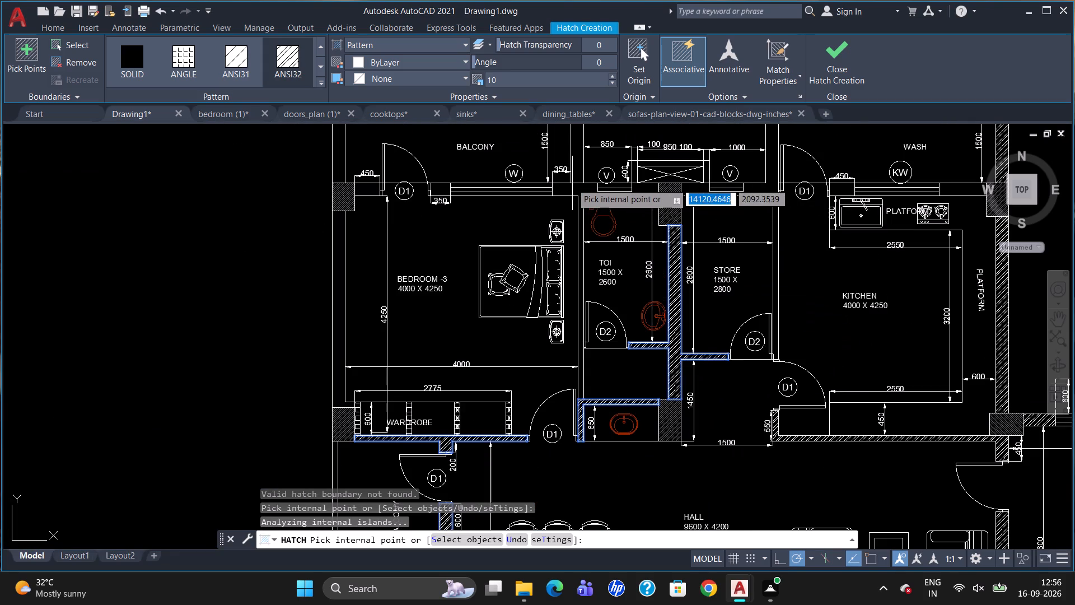
click(573, 184)
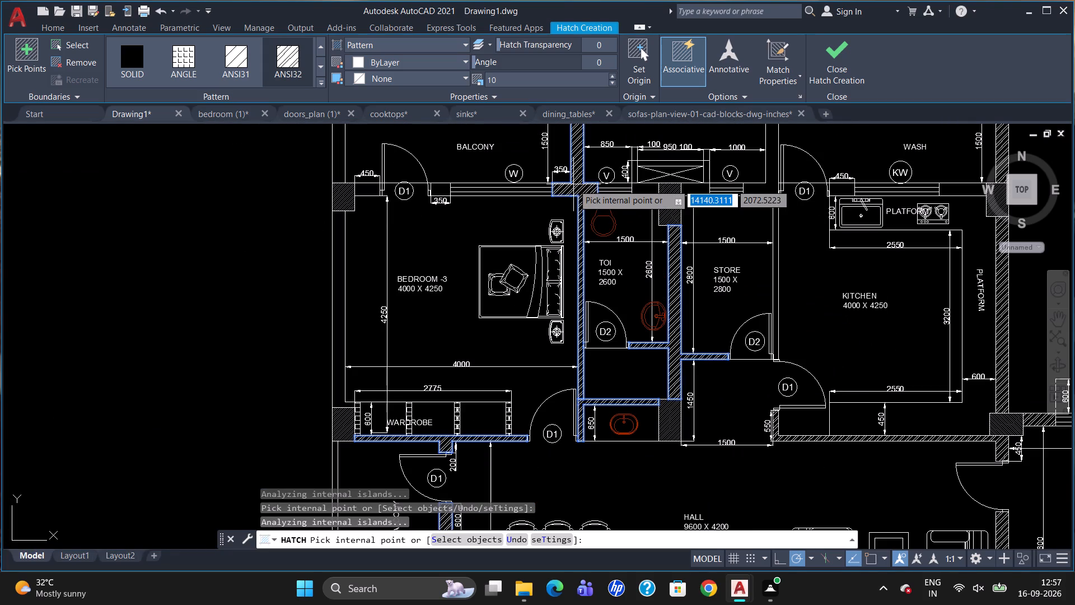
Hatch the store, kitchen and wash side wall, the pieces between the two ventilators, and both 100-thick duct walls.
scroll(688, 268, down, 1)
scroll(736, 224, up, 2)
click(746, 211)
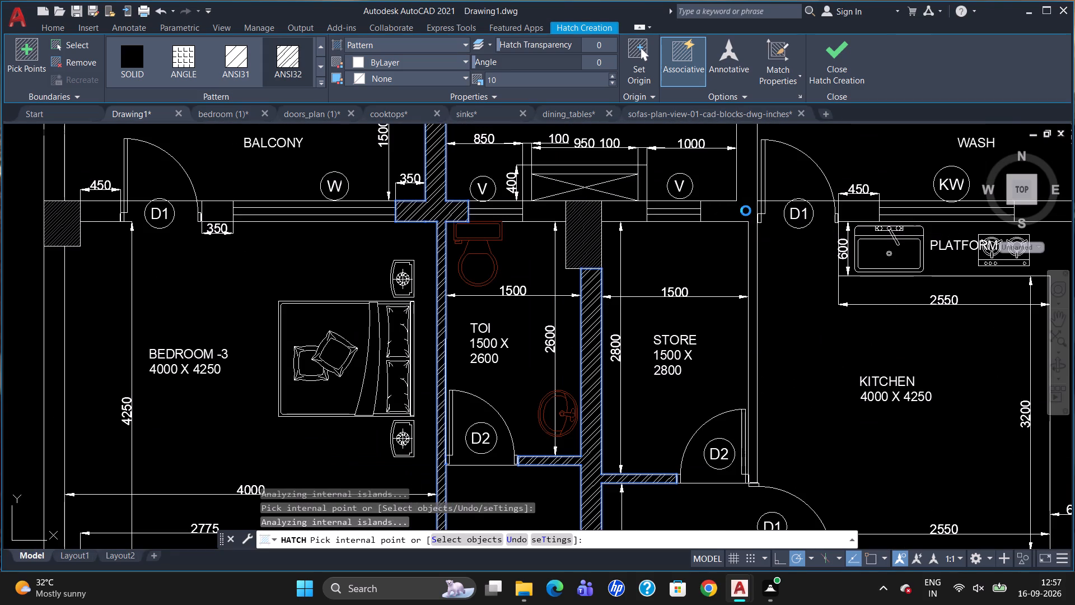
click(629, 204)
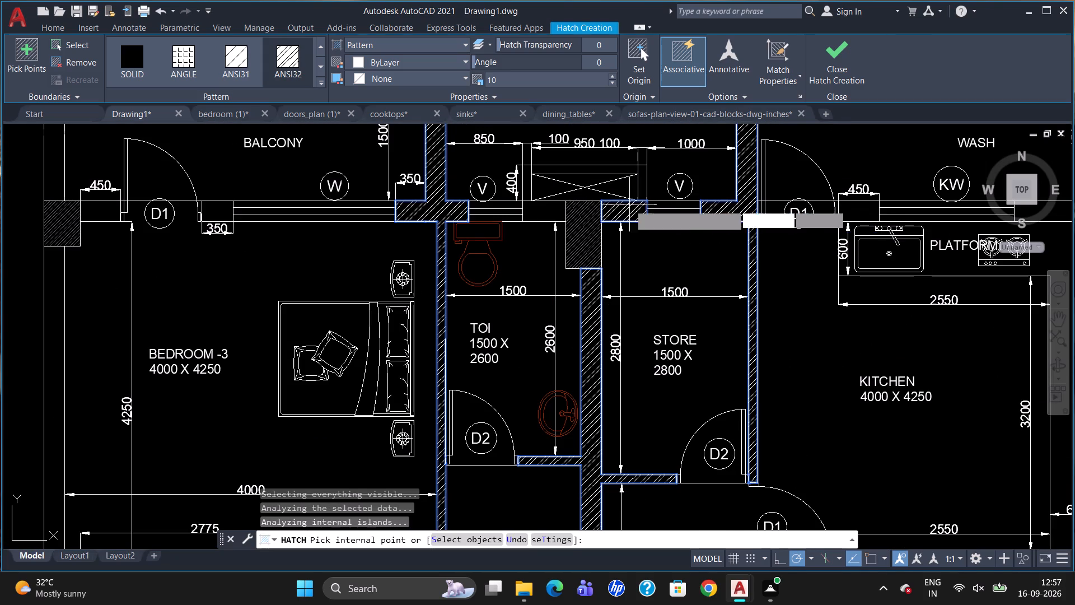
click(550, 211)
scroll(594, 273, down, 1)
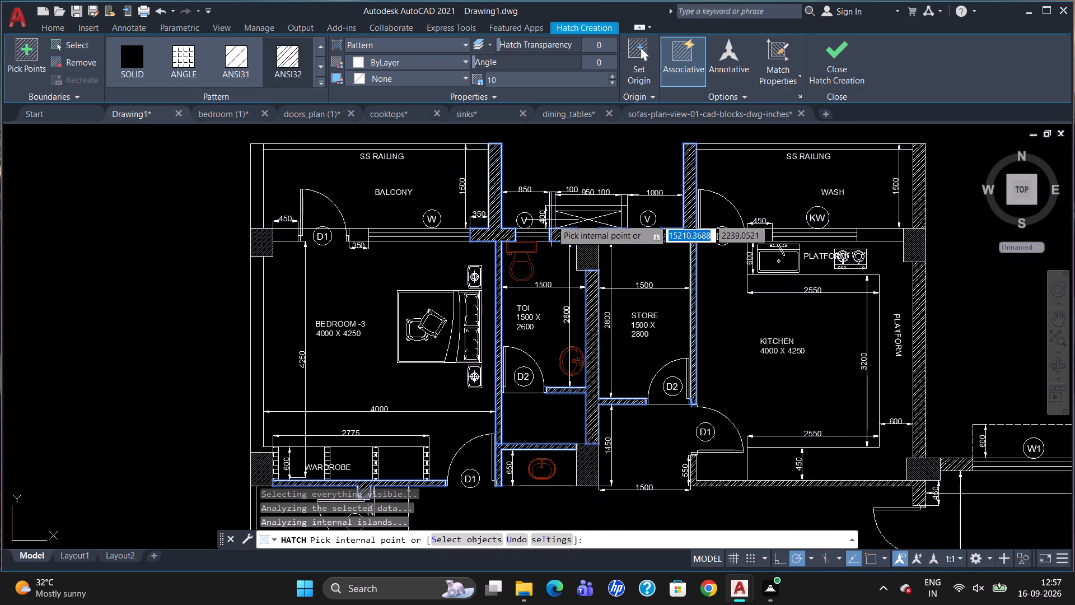
scroll(550, 218, up, 3)
click(553, 215)
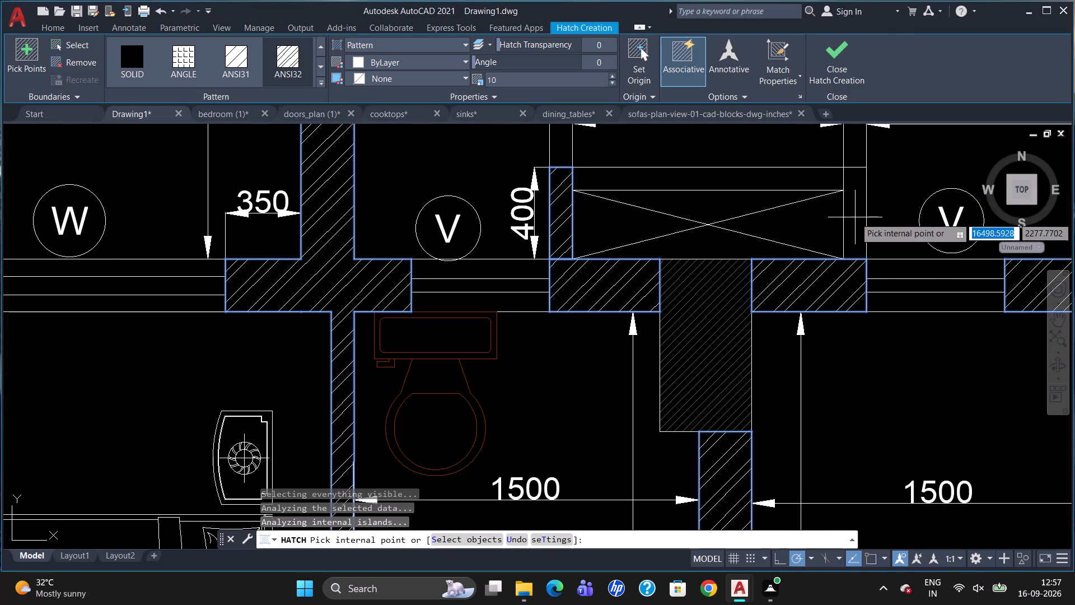
click(855, 217)
scroll(704, 231, down, 3)
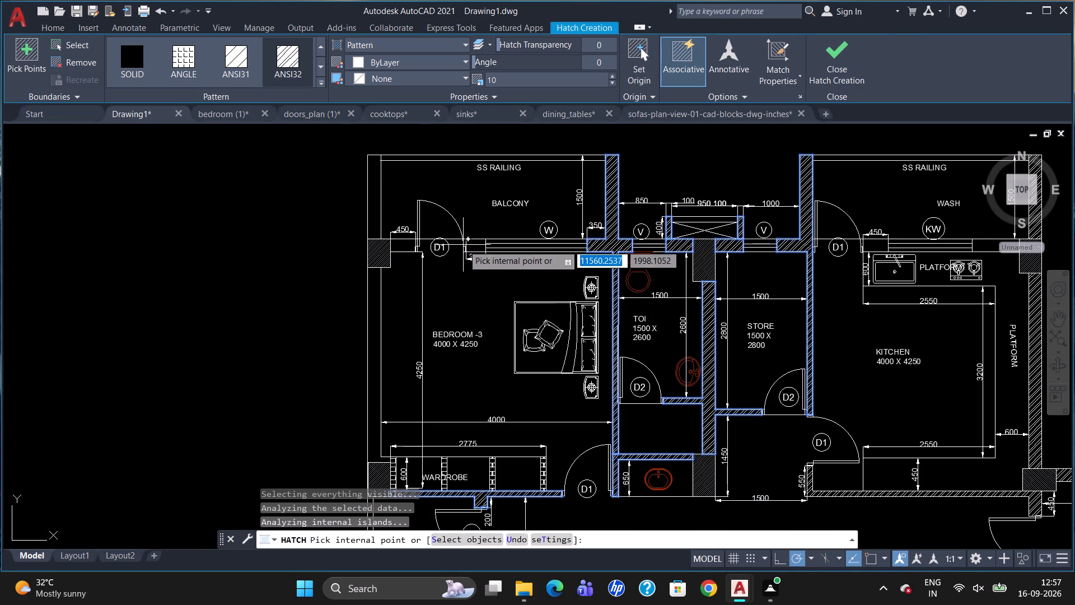
Hatch the 350 and 450 wall pieces beside Bedroom-3's balcony door and the outer side walls of its balcony and the bedroom, and end the hatch.
click(470, 245)
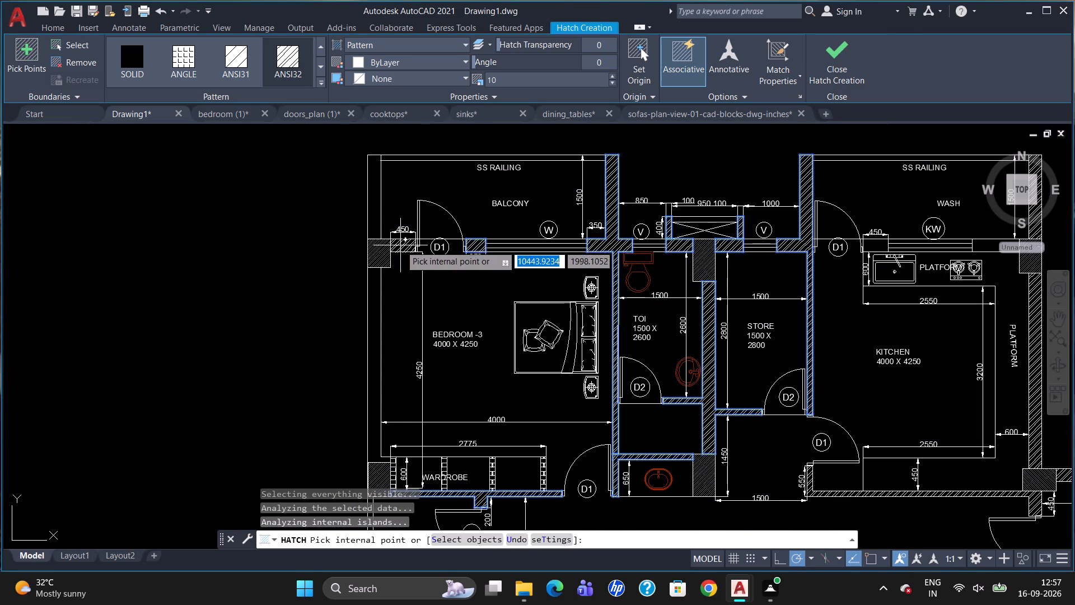
click(400, 245)
click(371, 216)
scroll(529, 198, down, 2)
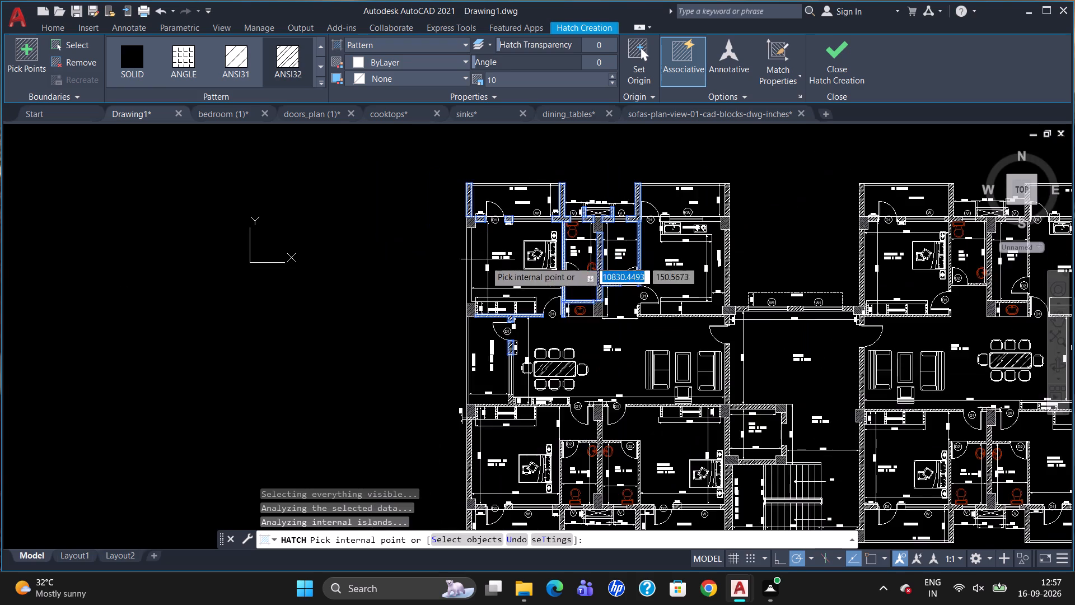
scroll(470, 276, up, 2)
click(469, 275)
scroll(618, 189, down, 1)
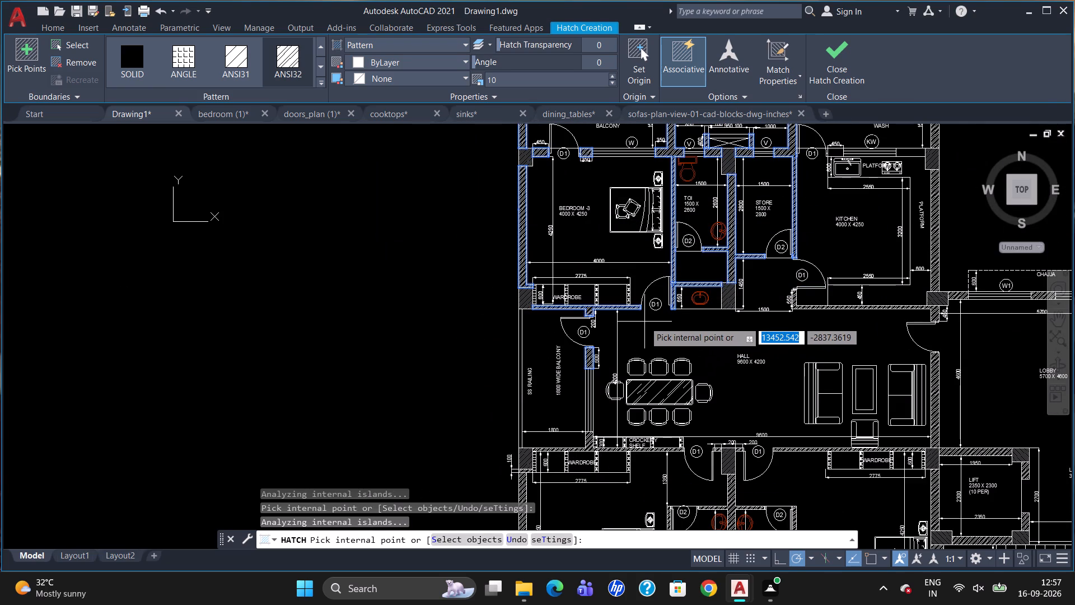
key(Escape)
With a new ANSI32 hatch at scale 10, fill the wall pieces on both sides of the kitchen's KW window.
scroll(597, 328, down, 1)
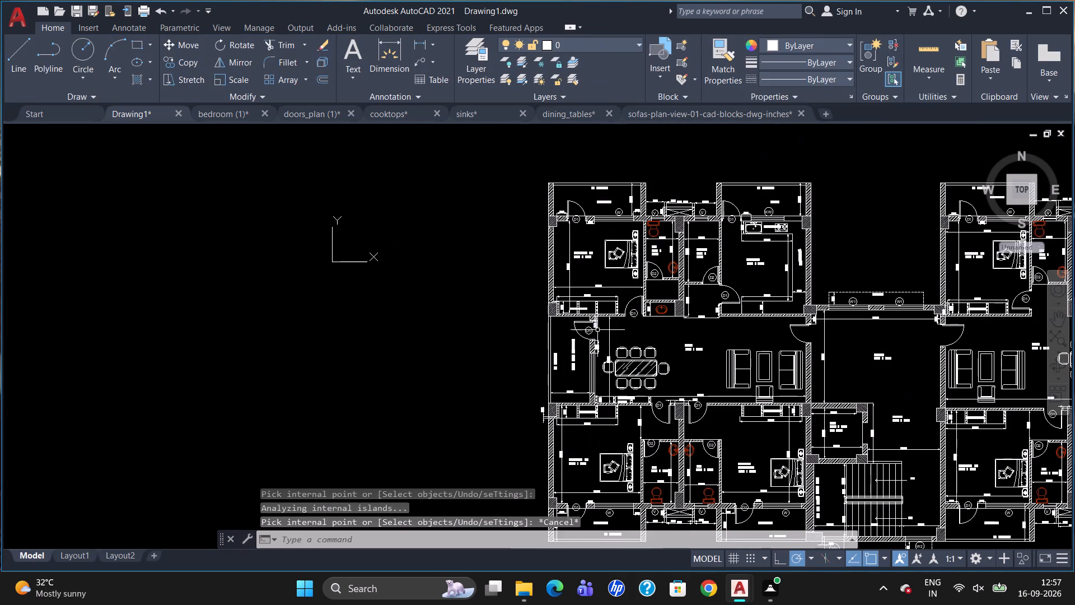
scroll(847, 262, up, 1)
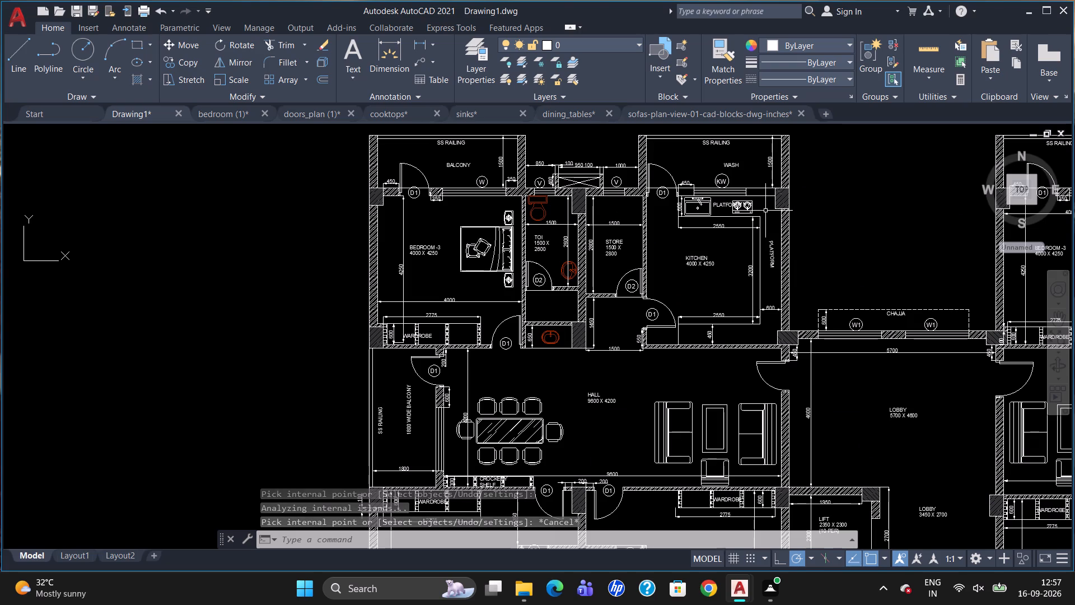
click(149, 79)
click(166, 104)
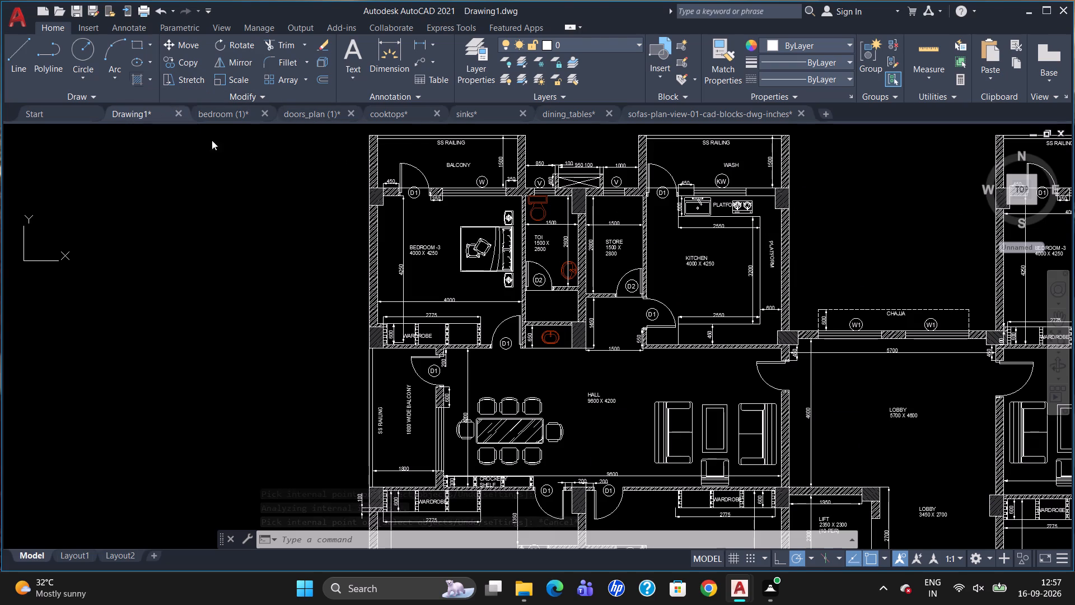
click(685, 192)
click(757, 193)
key(Escape)
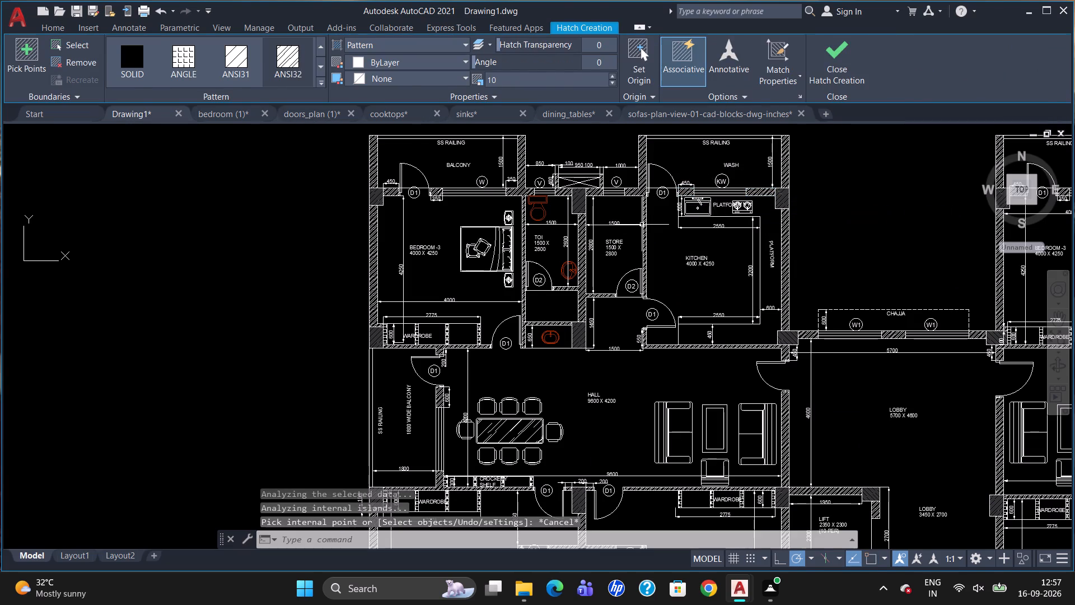
Examine the wall hatching across both apartments, the lobby, the lift and the staircase.
scroll(624, 226, down, 1)
scroll(849, 255, up, 2)
scroll(697, 252, down, 3)
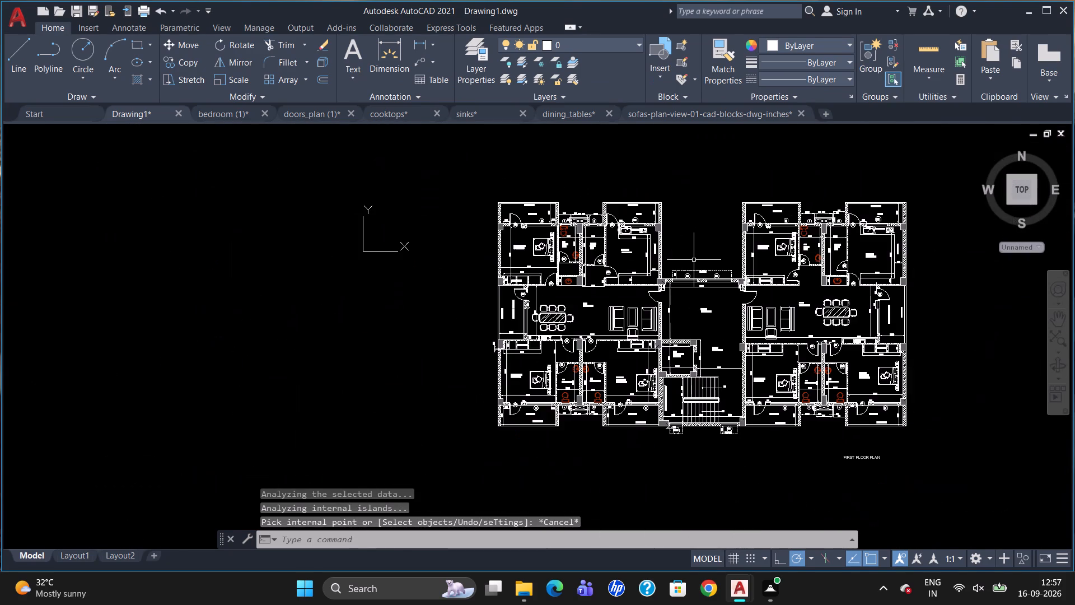
scroll(945, 306, up, 2)
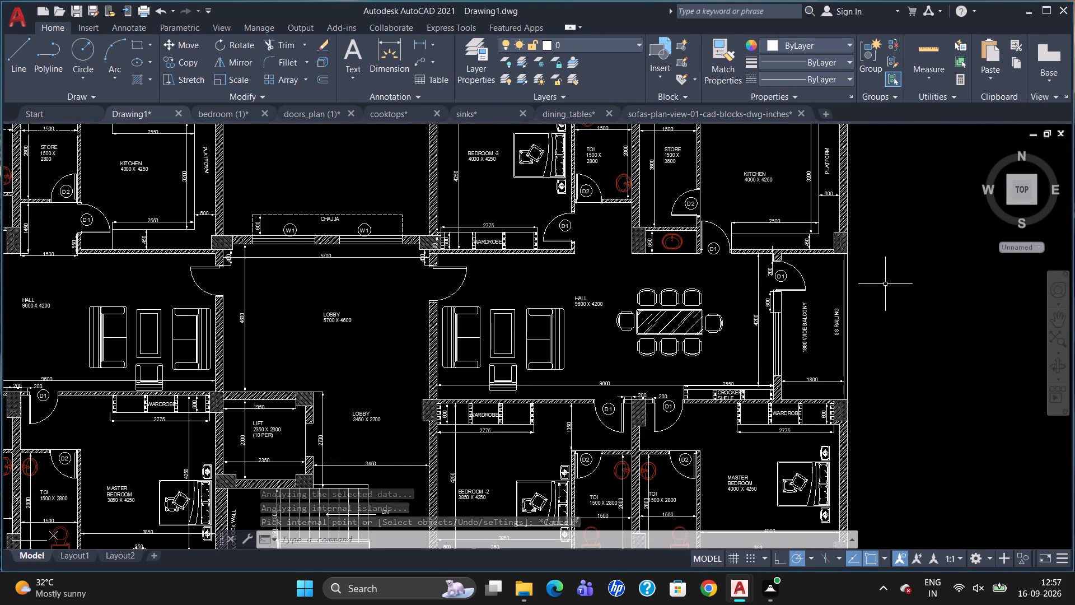
scroll(885, 284, down, 1)
scroll(898, 368, down, 1)
scroll(894, 423, up, 1)
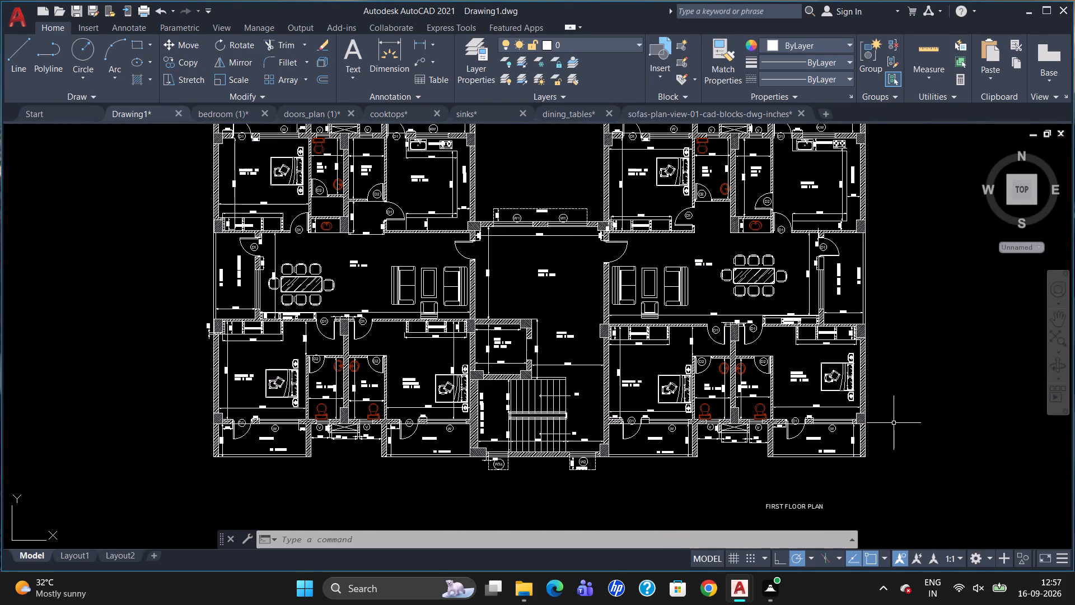
scroll(885, 424, down, 1)
scroll(891, 199, up, 1)
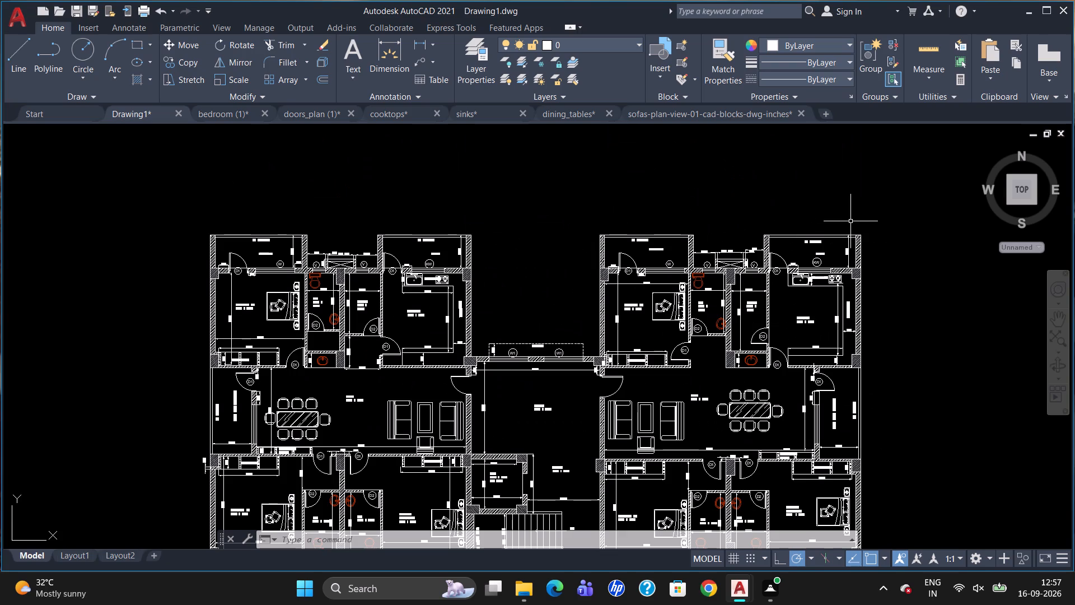
scroll(881, 219, down, 1)
scroll(489, 216, up, 1)
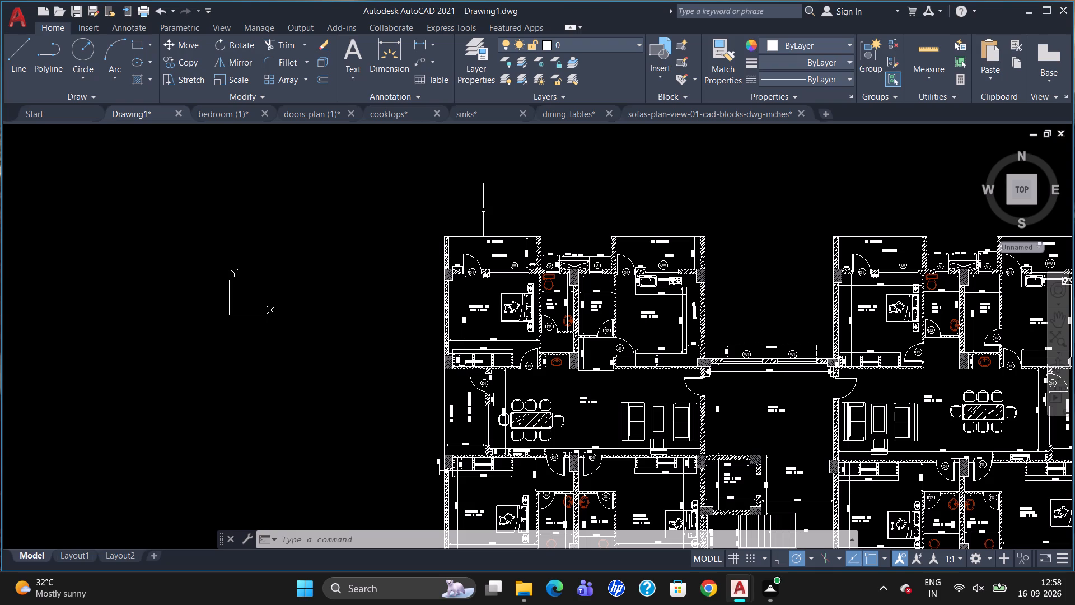
key(Escape)
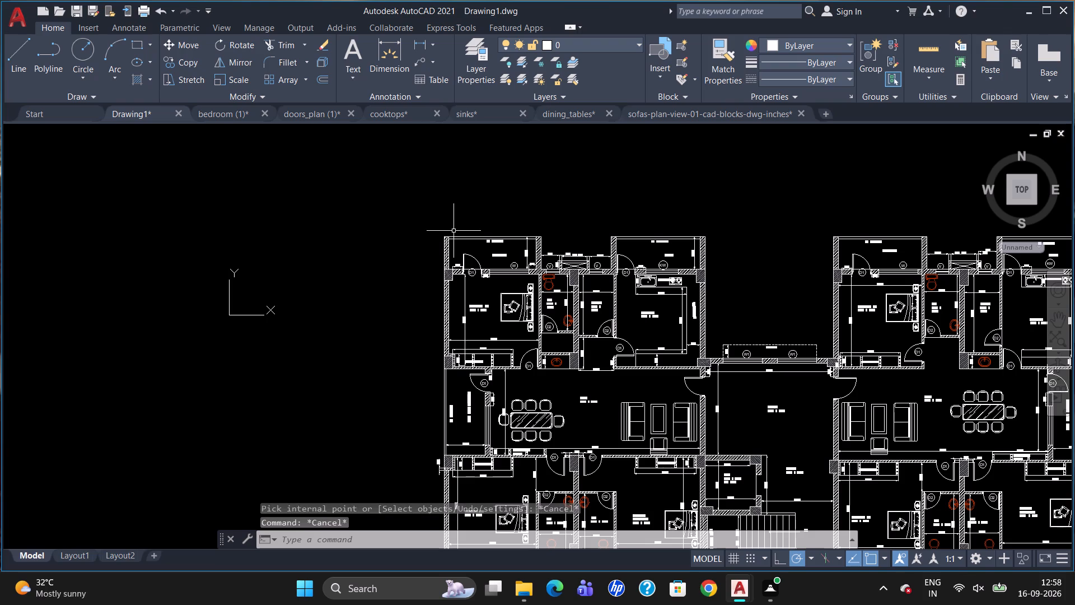
Load the ACAD_ISO05W100 linetype from acadiso.lin into the drawing.
click(836, 76)
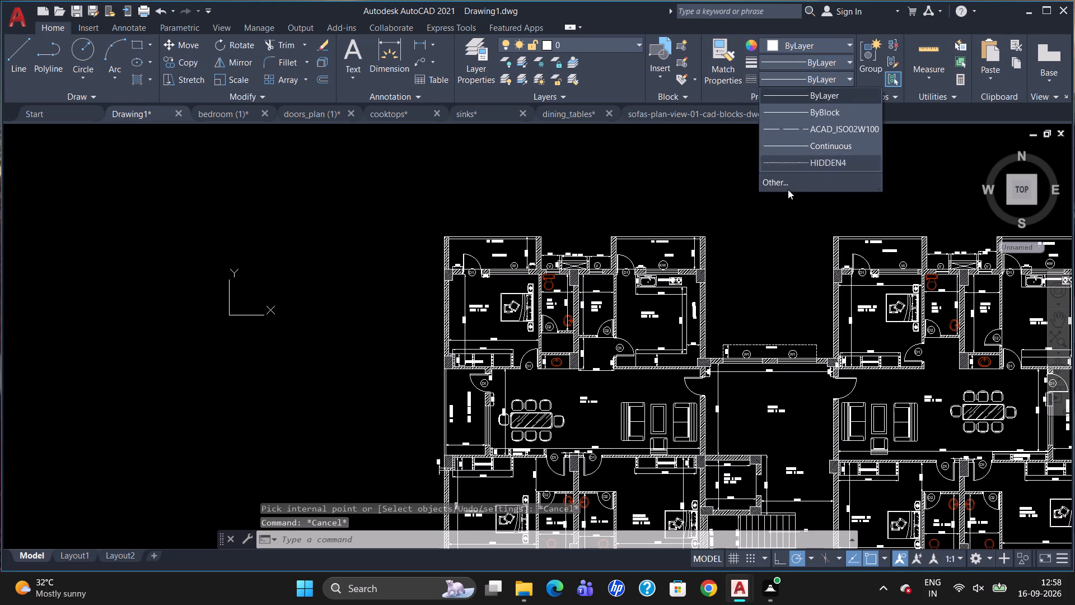
click(784, 185)
click(666, 174)
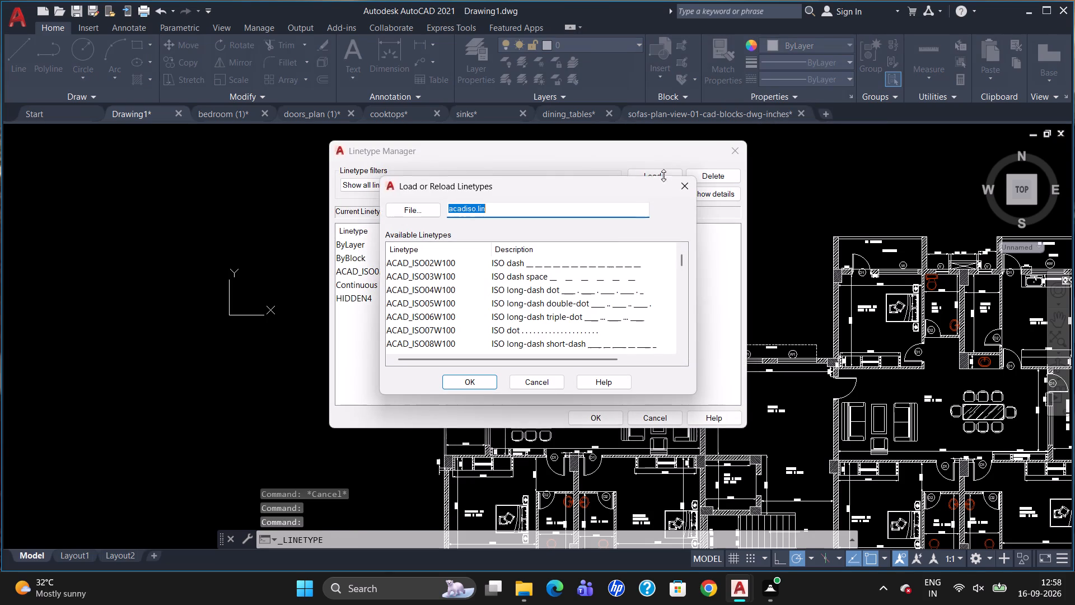
click(567, 296)
click(476, 384)
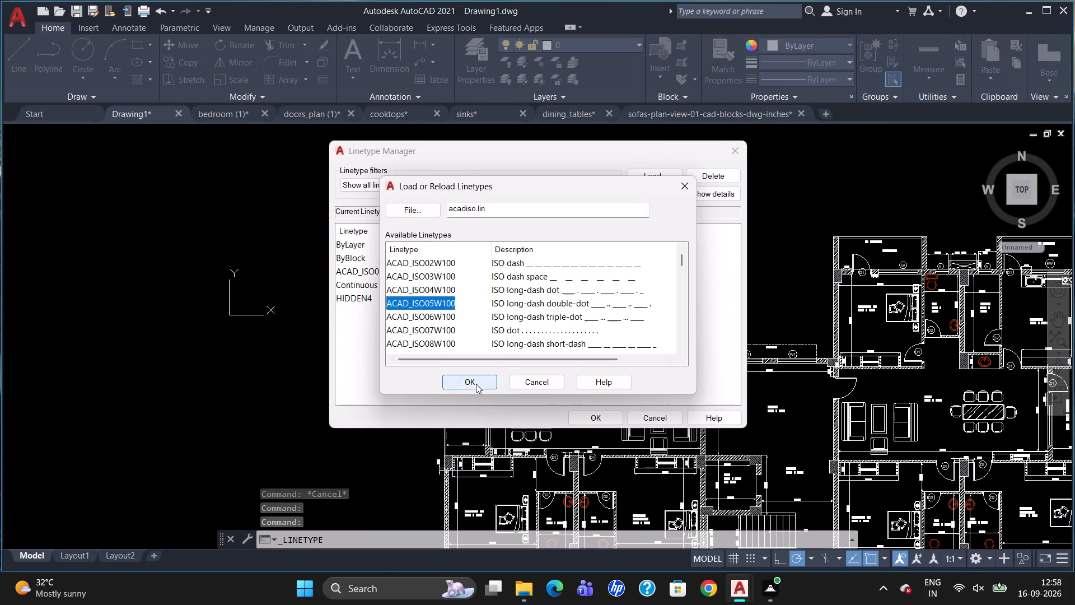
click(585, 421)
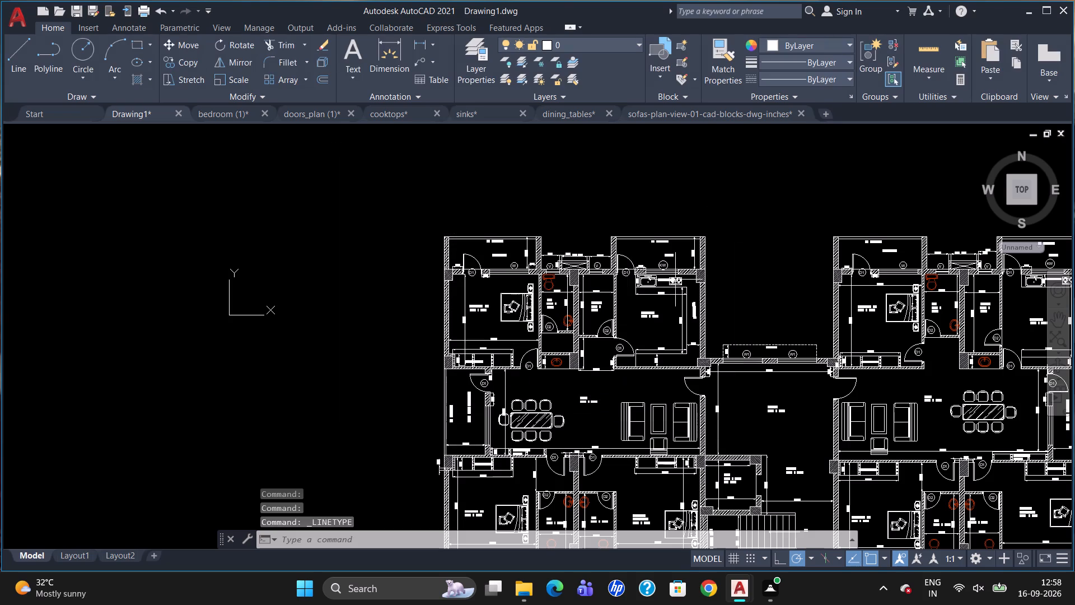
Make ACAD_ISO05W100 the current linetype for new objects.
click(845, 76)
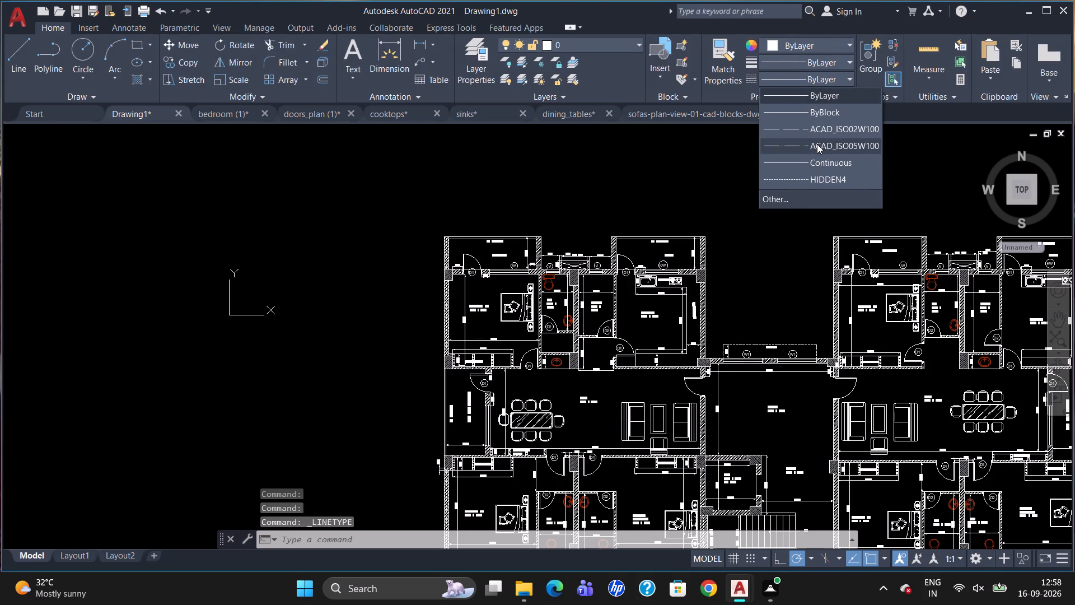
click(817, 144)
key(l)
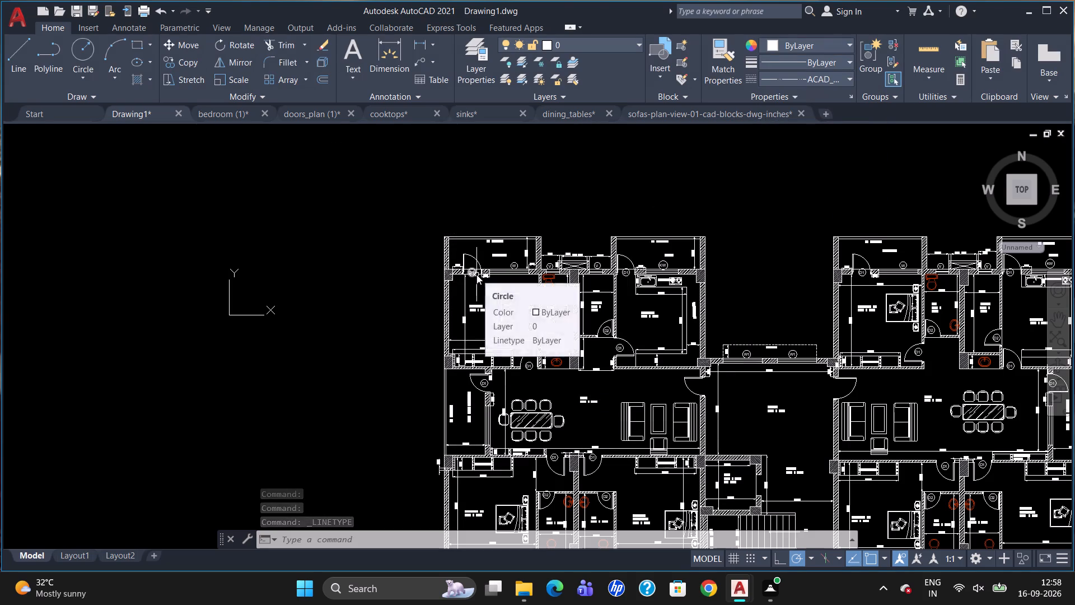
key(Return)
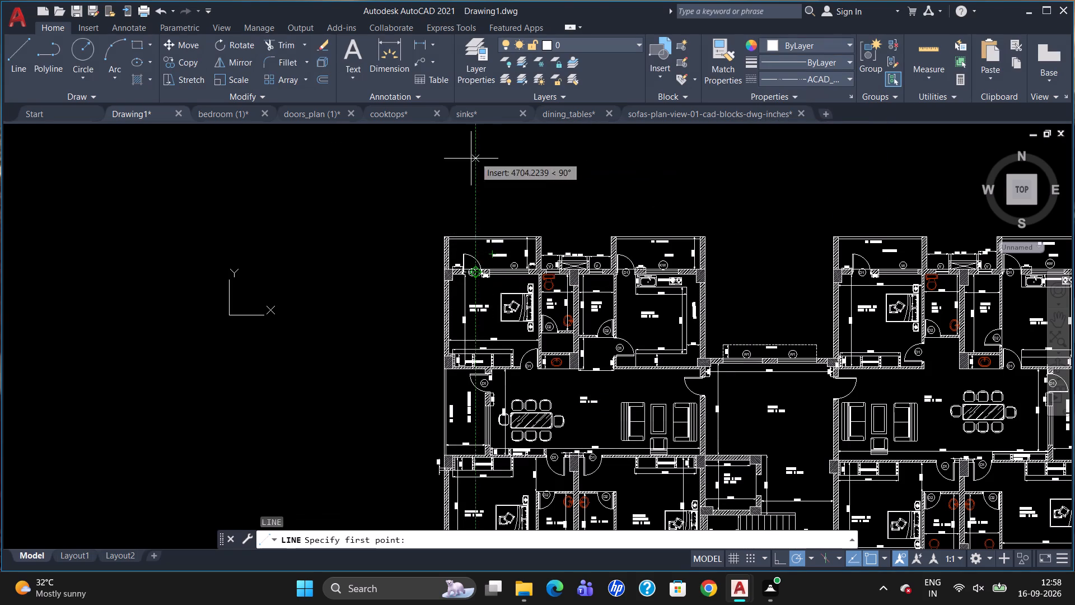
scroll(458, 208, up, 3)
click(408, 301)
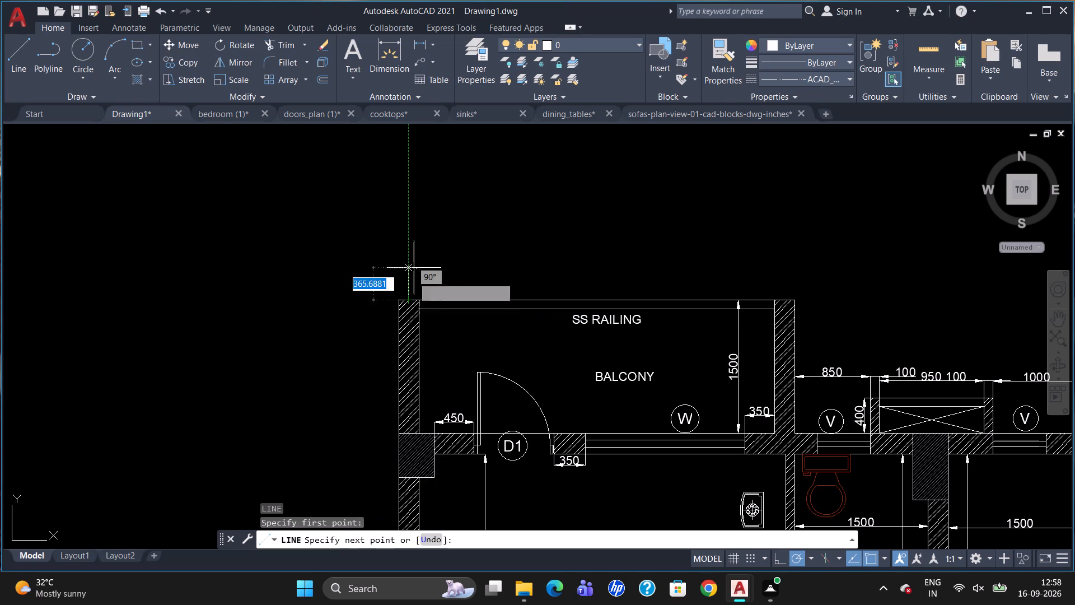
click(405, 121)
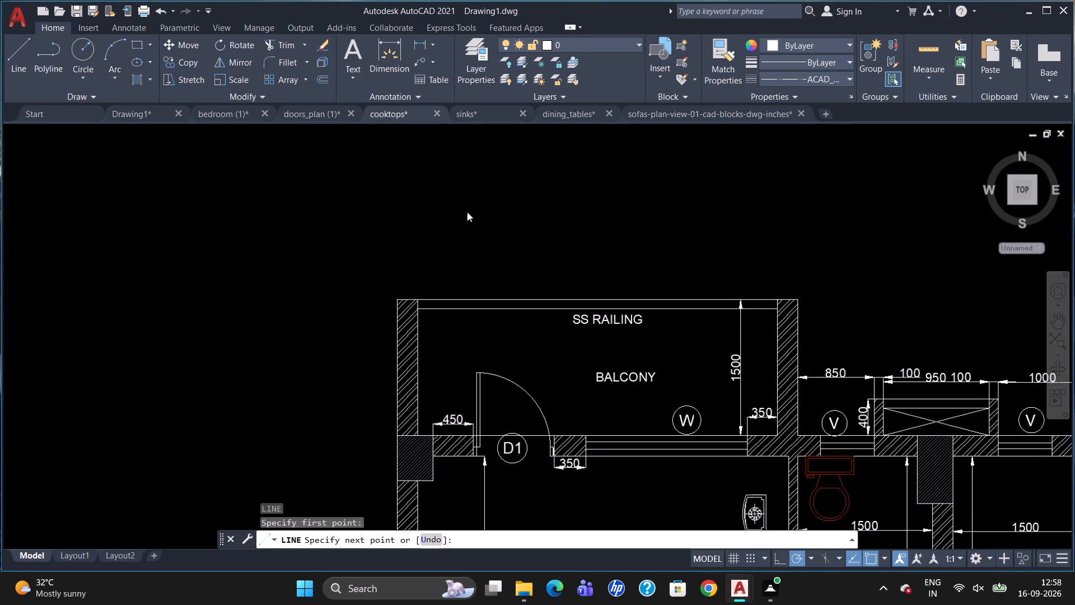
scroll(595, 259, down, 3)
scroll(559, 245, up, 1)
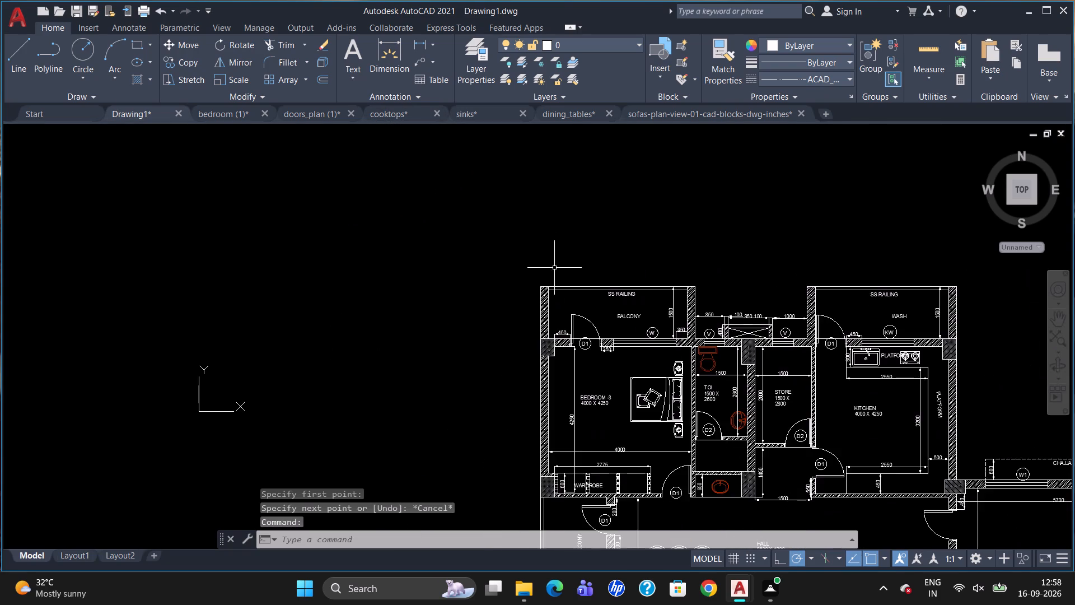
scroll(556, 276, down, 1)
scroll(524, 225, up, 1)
Draw a vertical line extending upward from the midpoint of the top end of the Bedroom-3 balcony's outer side wall.
key(l)
key(Return)
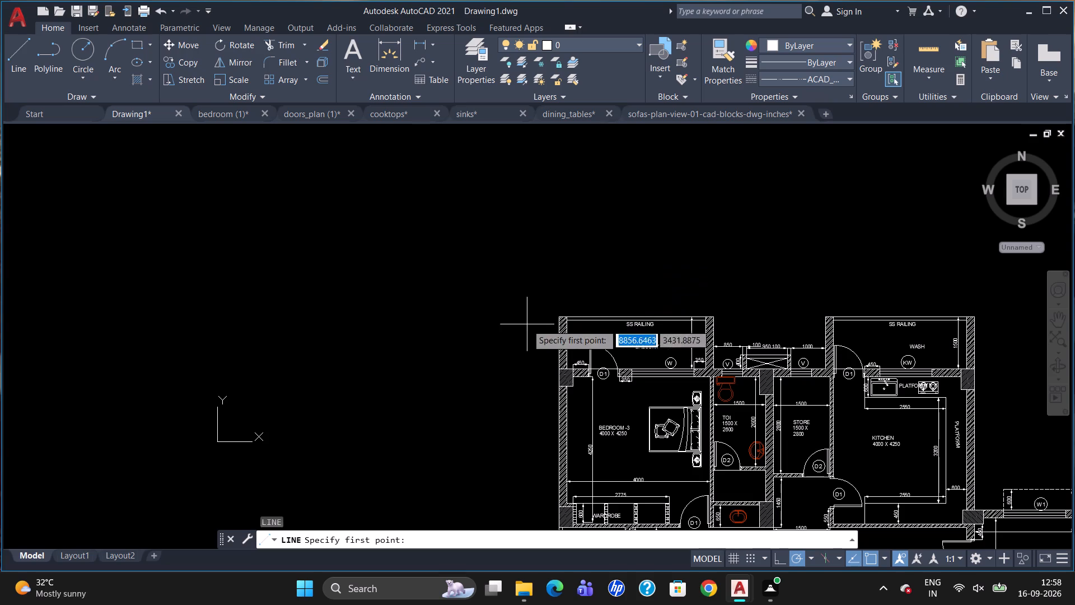
scroll(565, 332, up, 2)
click(560, 297)
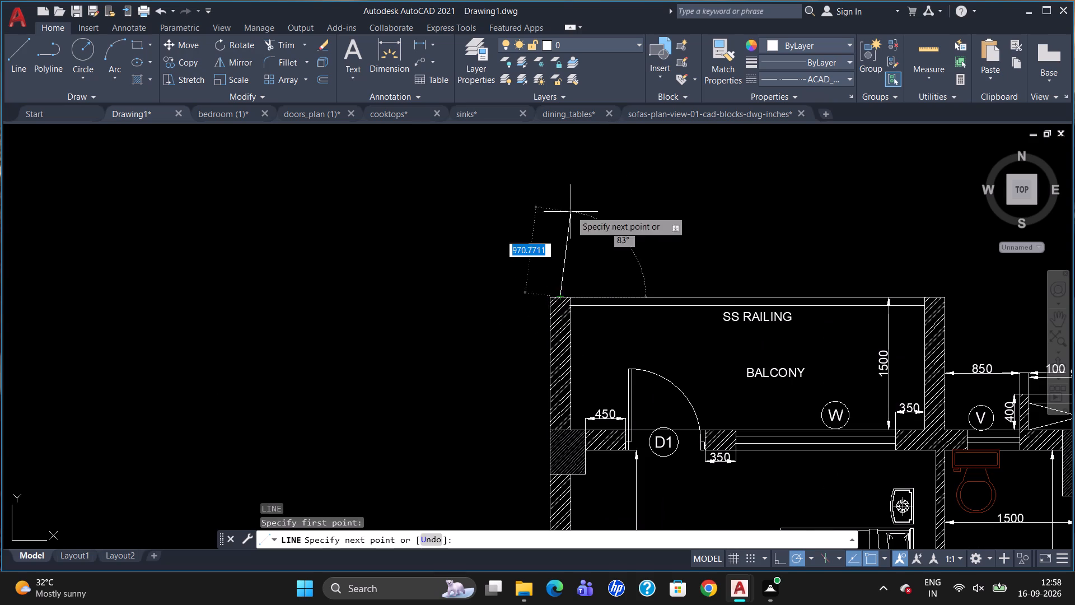
scroll(563, 178, down, 2)
scroll(561, 169, up, 4)
scroll(568, 184, down, 2)
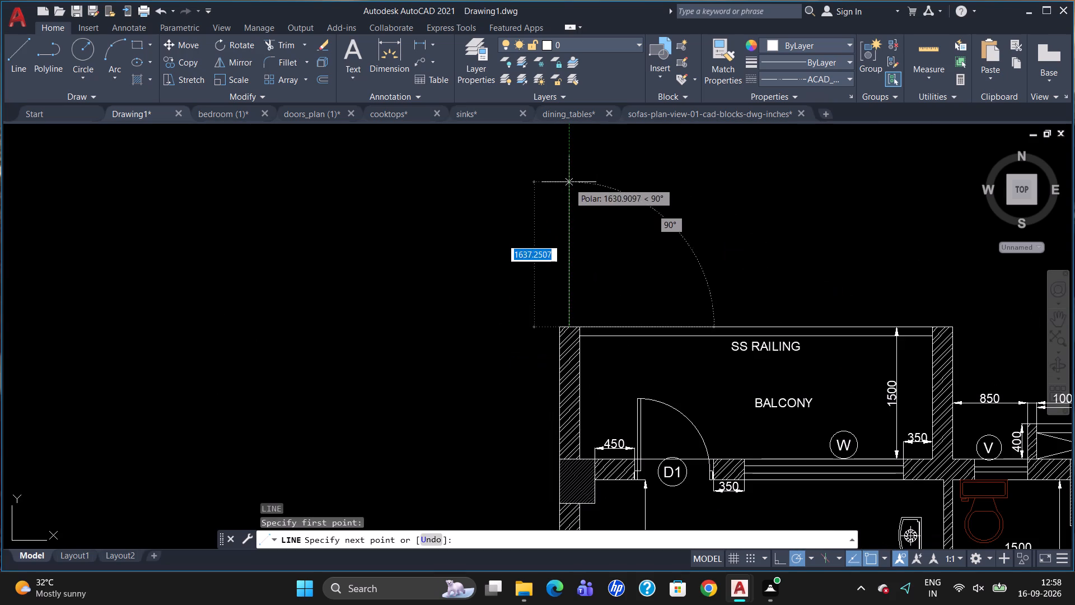
click(568, 157)
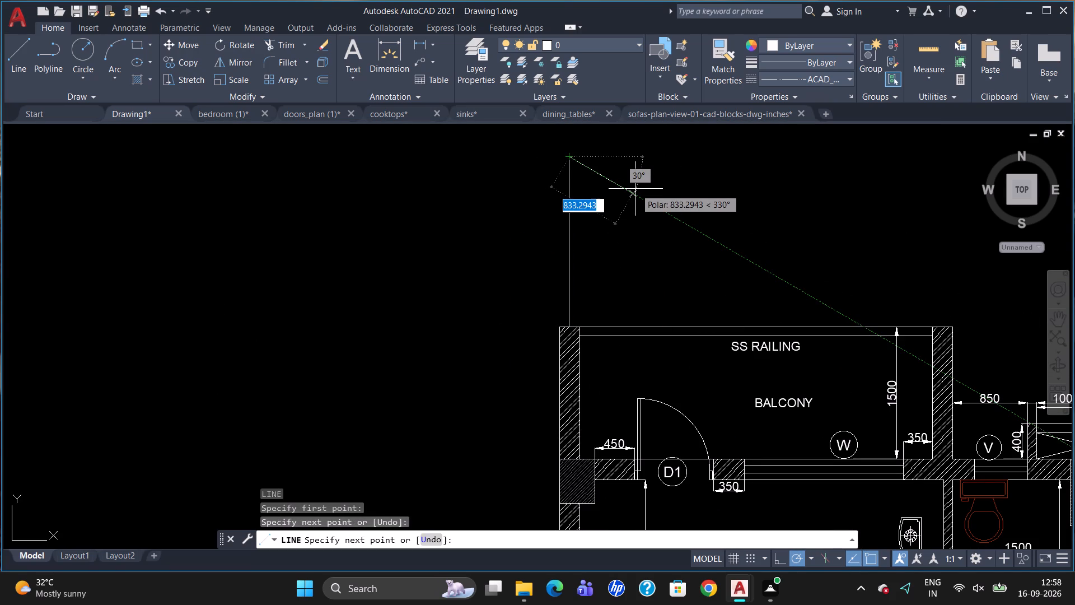
key(Escape)
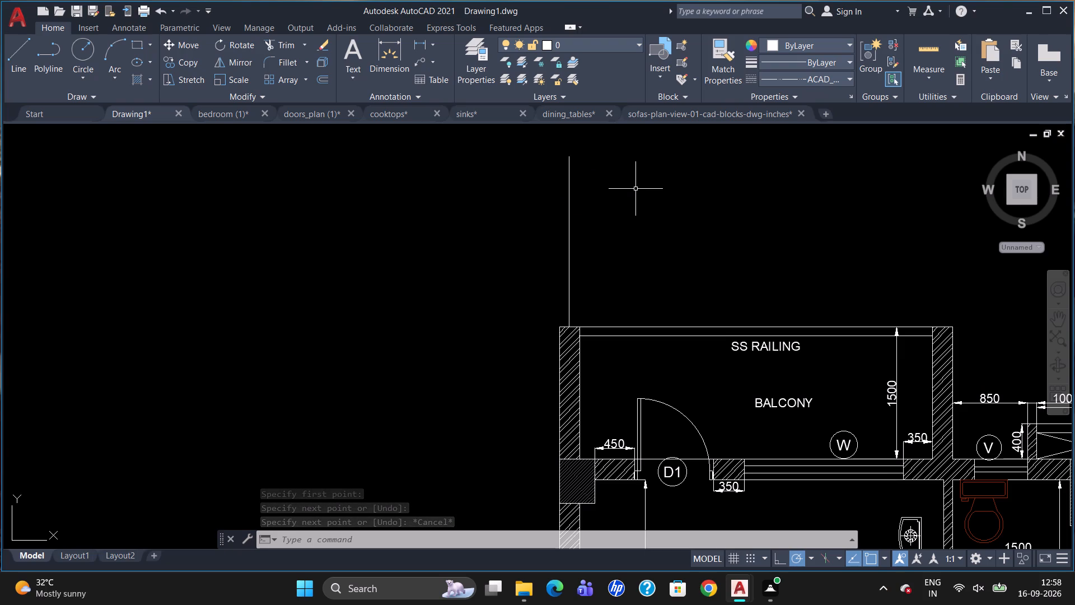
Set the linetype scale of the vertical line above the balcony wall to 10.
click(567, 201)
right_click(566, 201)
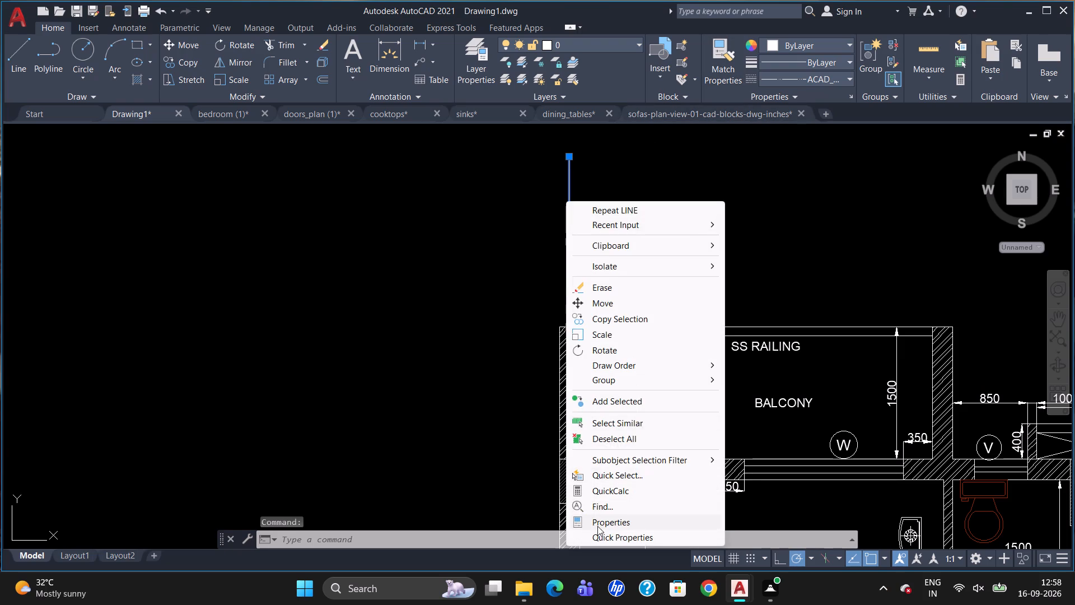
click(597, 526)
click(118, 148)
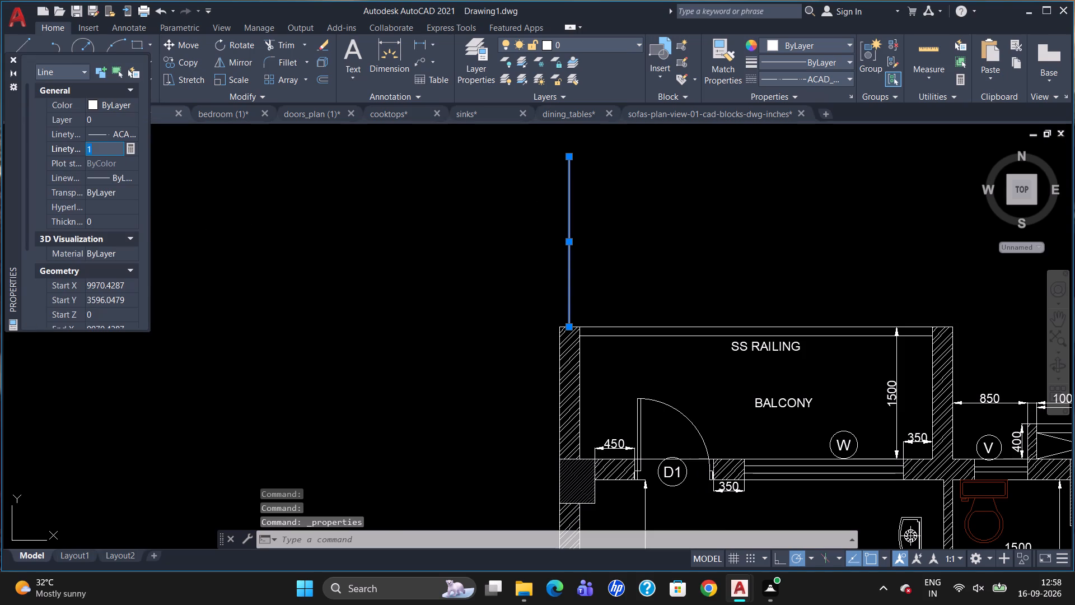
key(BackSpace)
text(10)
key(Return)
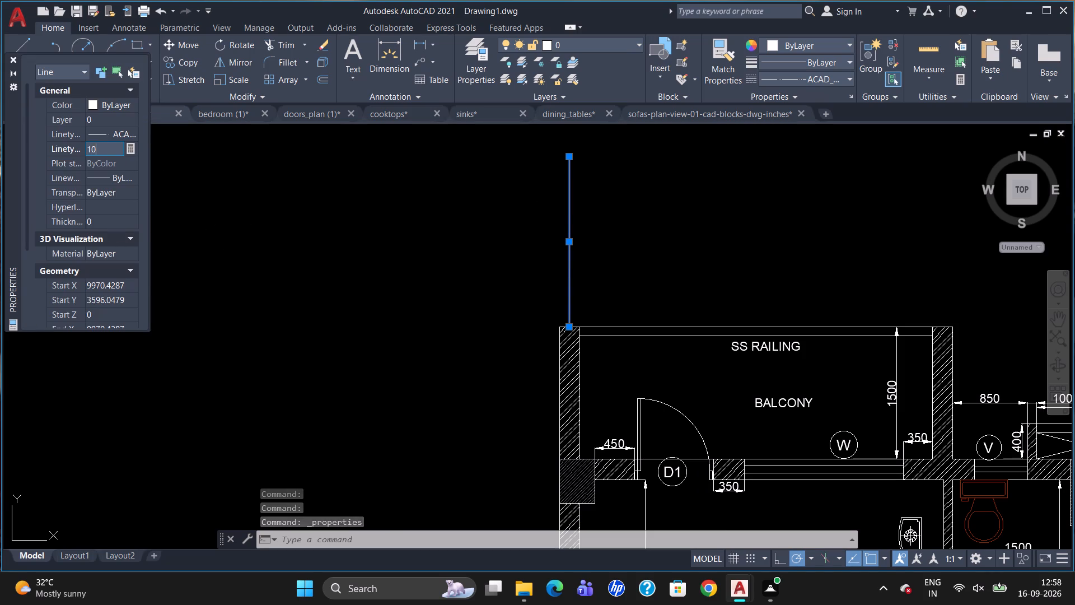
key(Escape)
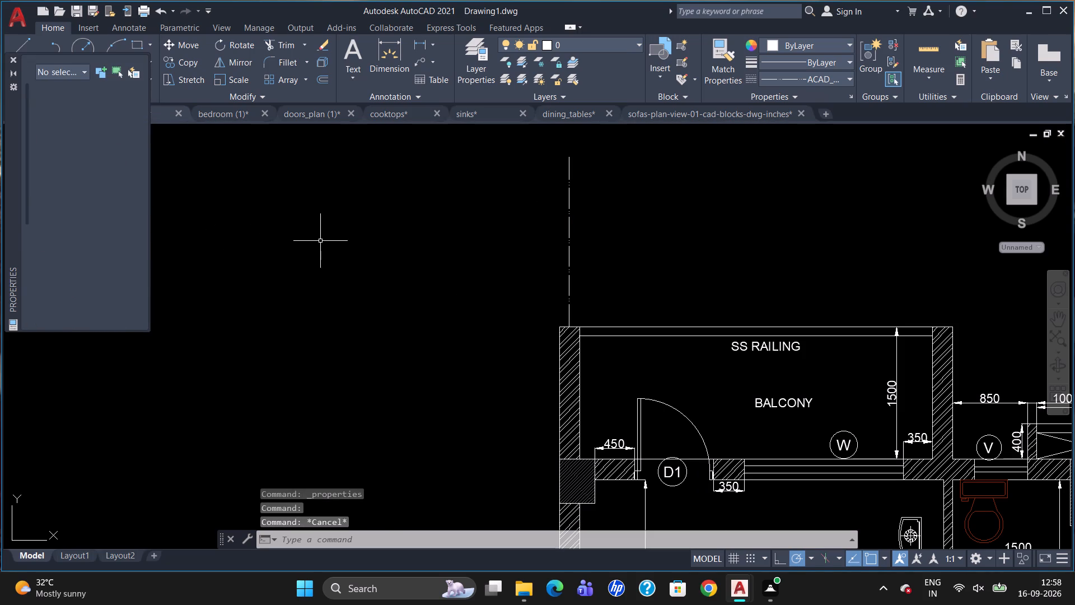
Set the vertical line's linetype scale to 13 and close its properties.
click(570, 229)
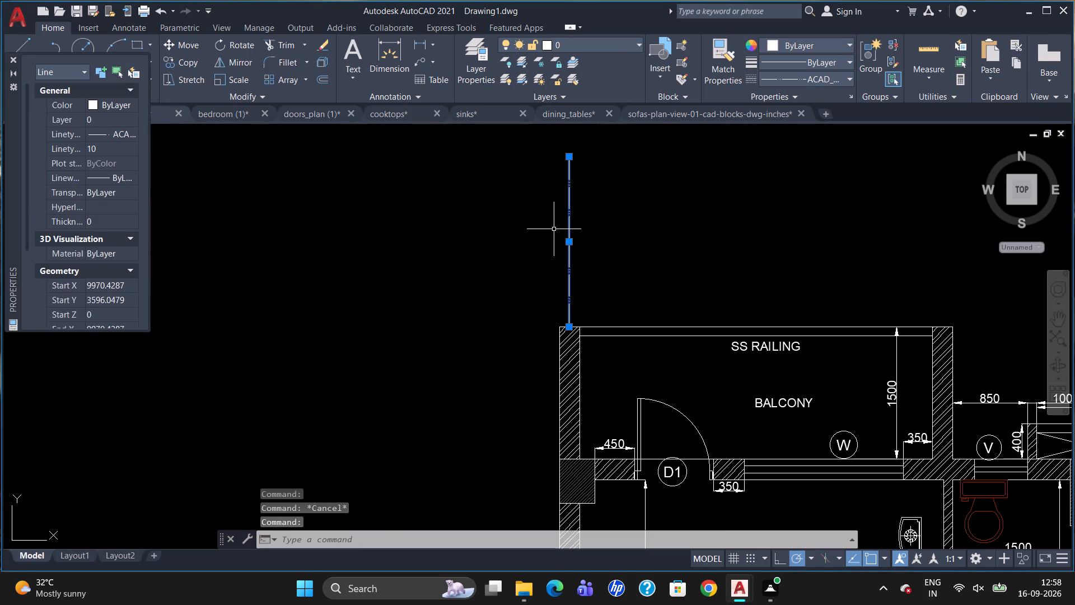
click(105, 145)
key(BackSpace)
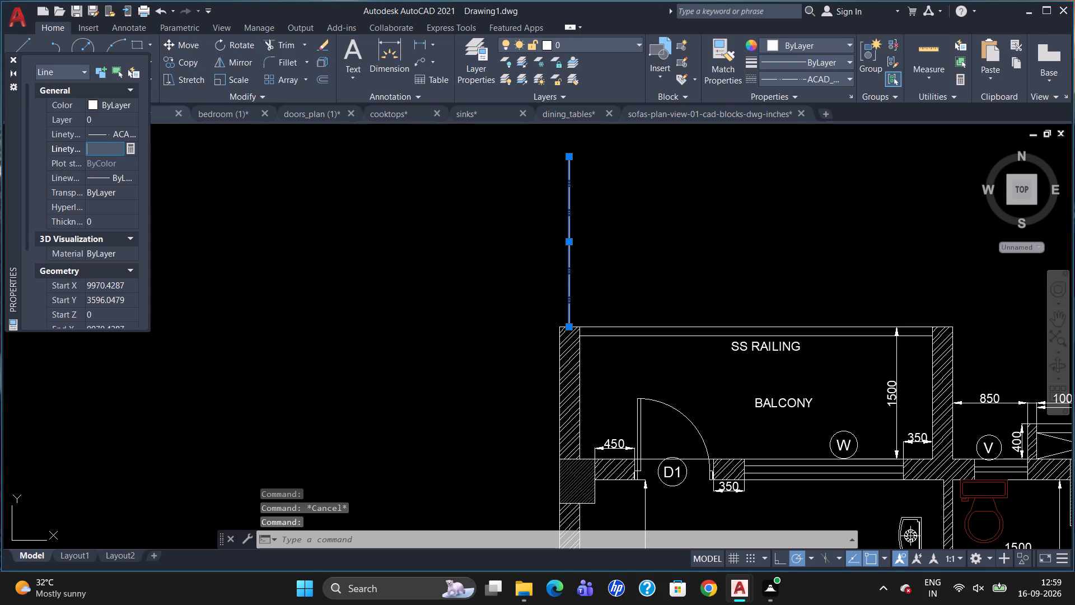
key(1)
key(3)
key(Return)
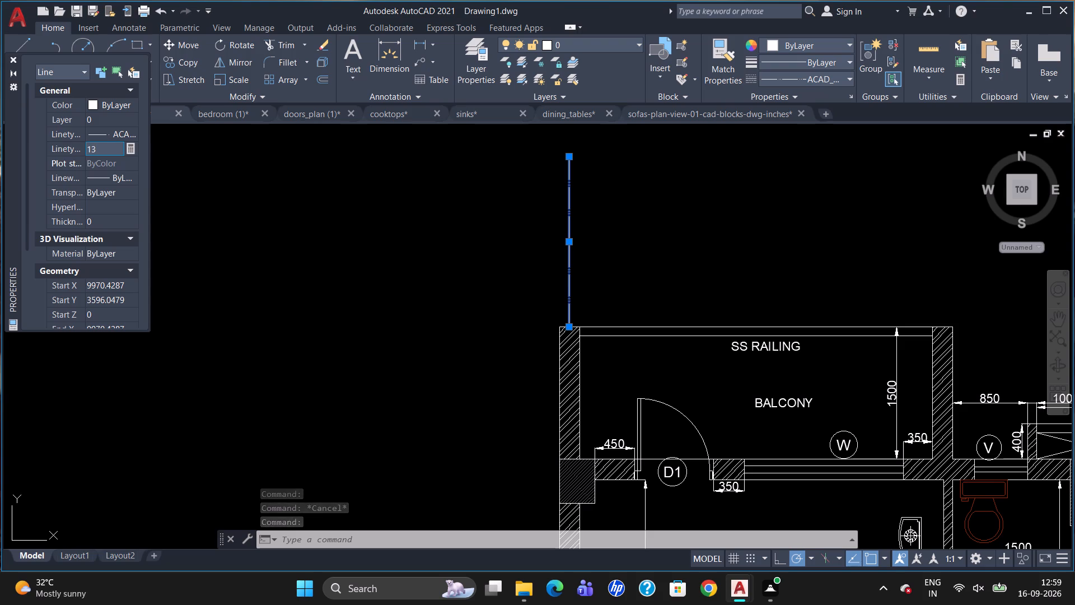
click(11, 58)
key(Escape)
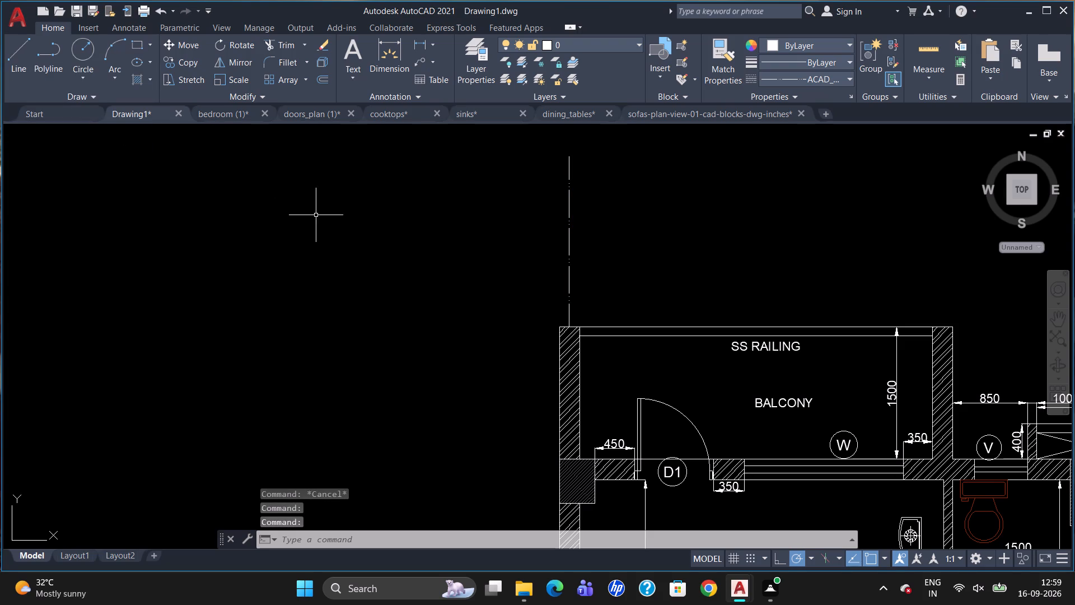
Load the ACAD_ISO04W100 long-dash dot linetype from acadiso.lin into the drawing.
click(568, 236)
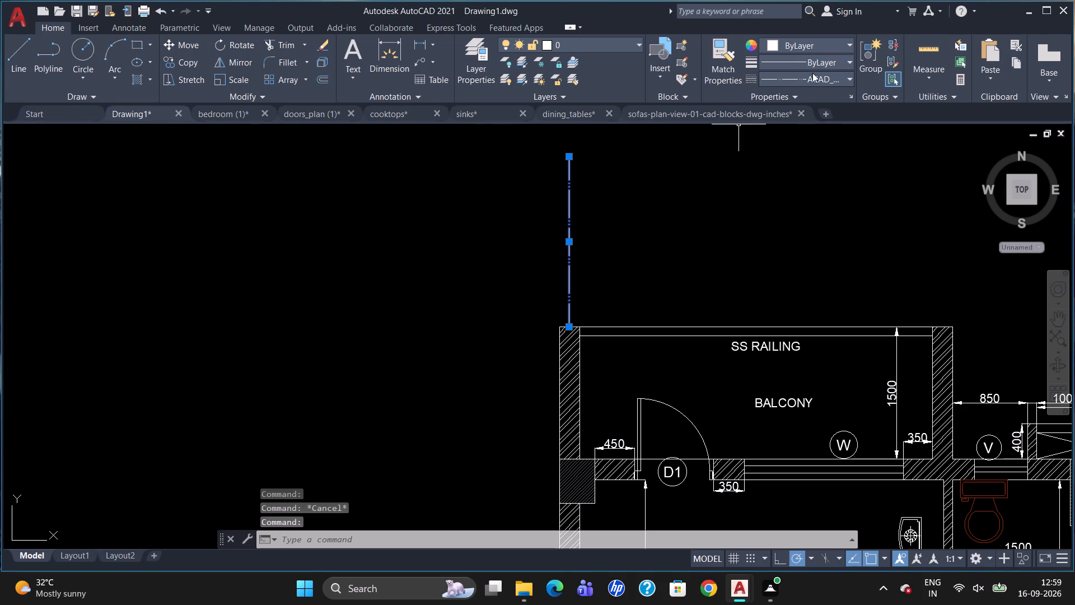
click(812, 73)
click(775, 197)
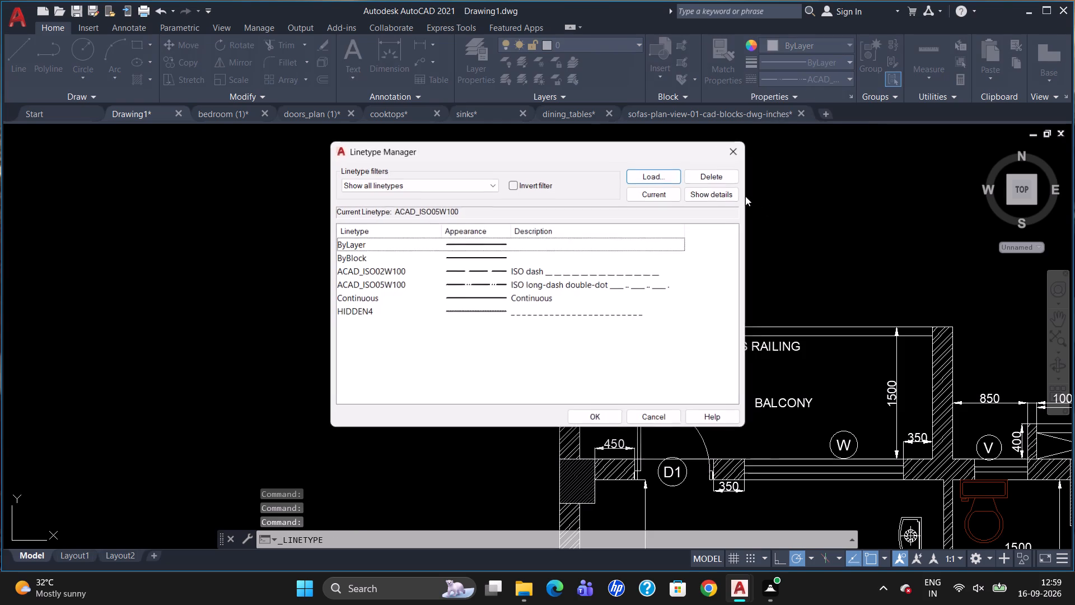
click(660, 171)
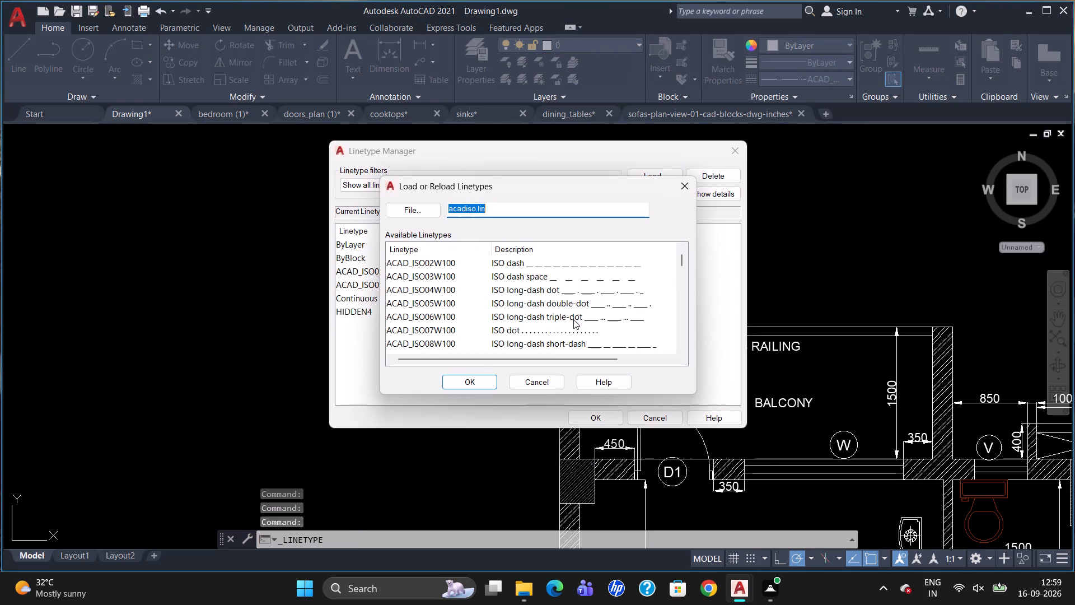
click(578, 292)
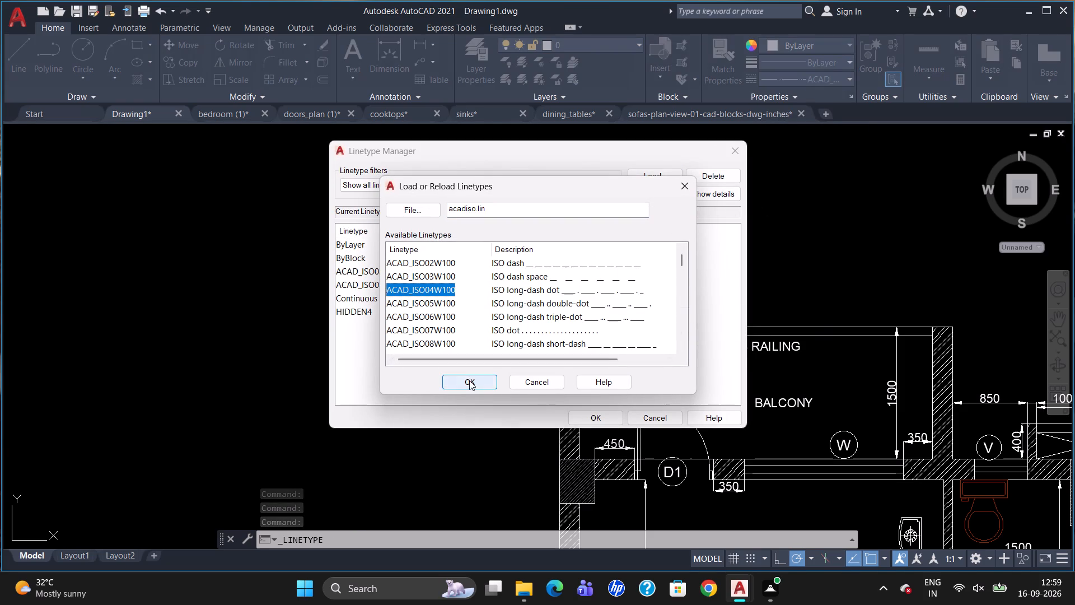
click(469, 380)
click(499, 285)
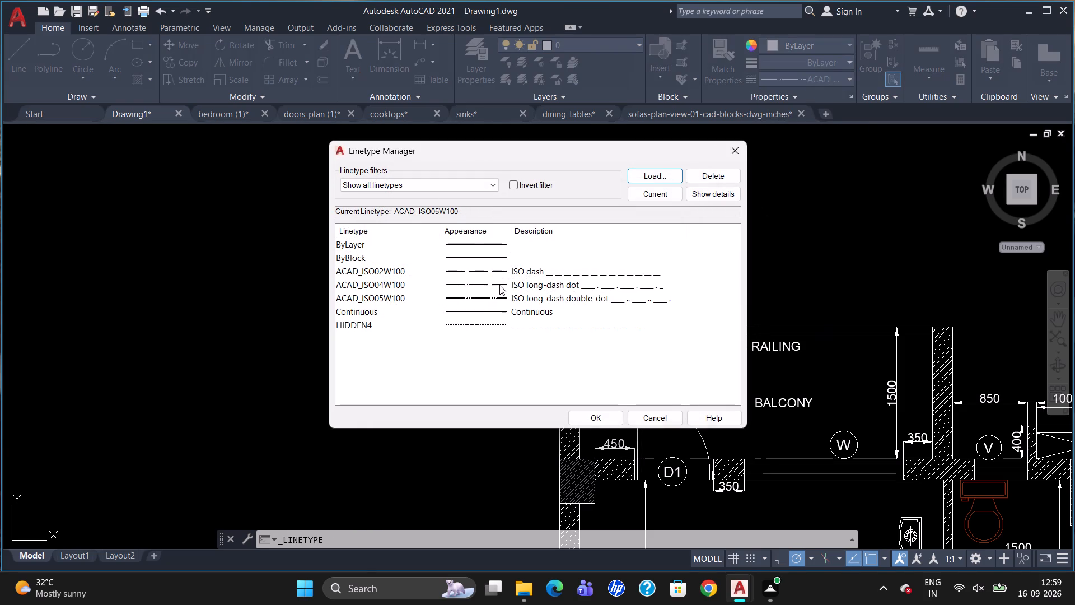
click(593, 416)
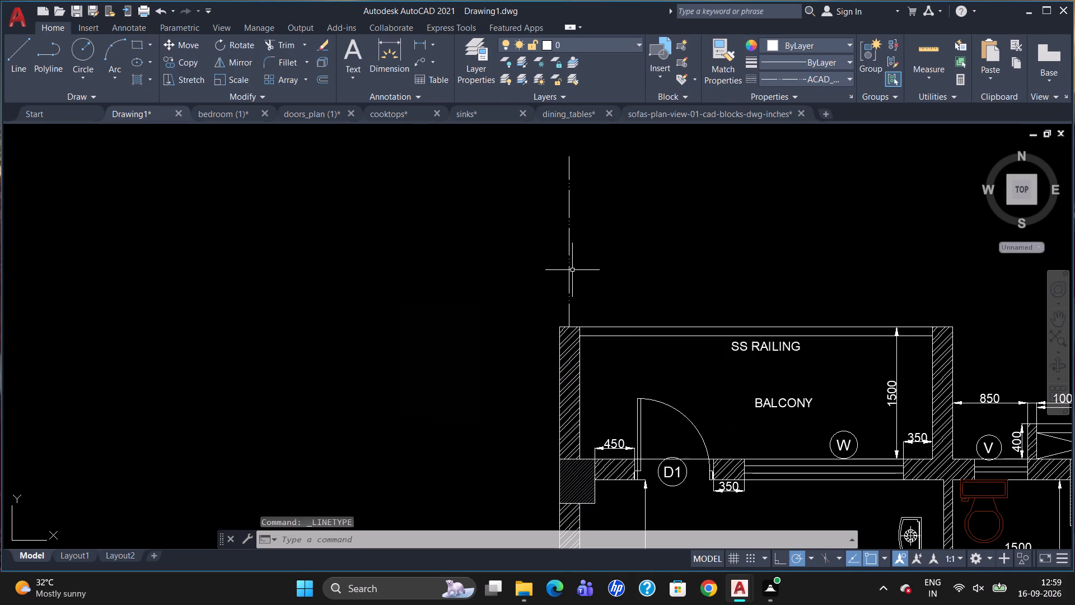
Change the linetype of the vertical line above the balcony wall to ACAD_ISO04W100.
click(568, 269)
click(819, 76)
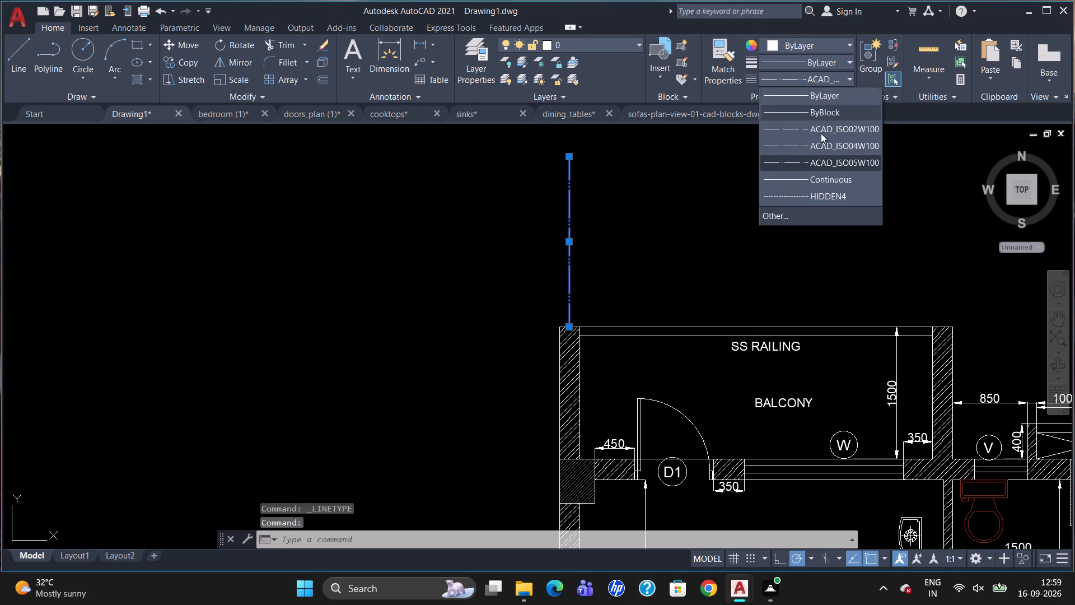
click(820, 145)
key(Escape)
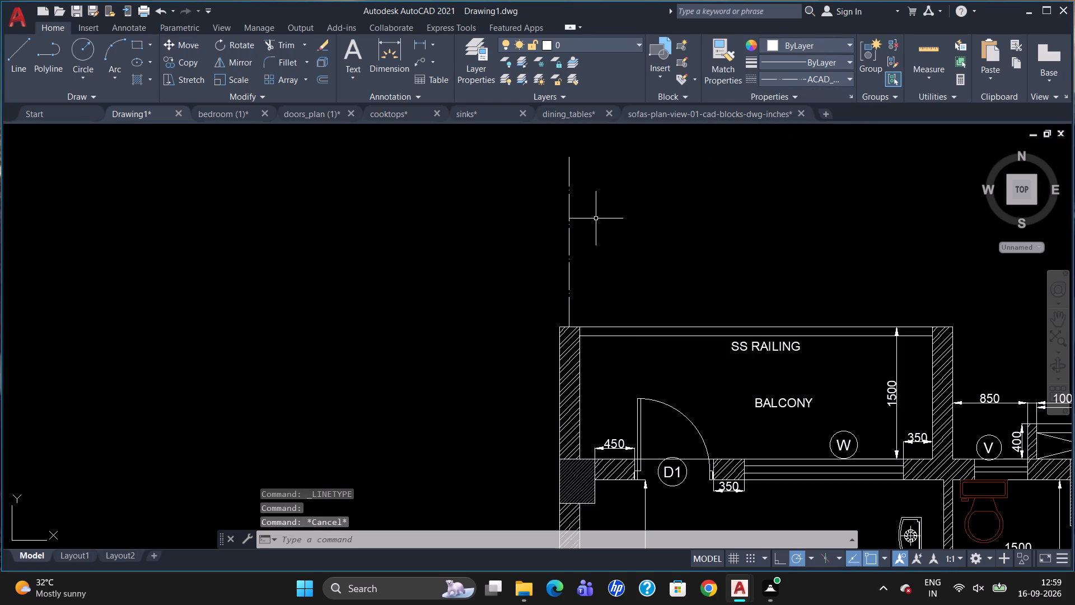
Copy the vertical centre line above the balcony wall to the duct's centre and above the wash area's outer wall.
click(569, 220)
key(c)
key(o)
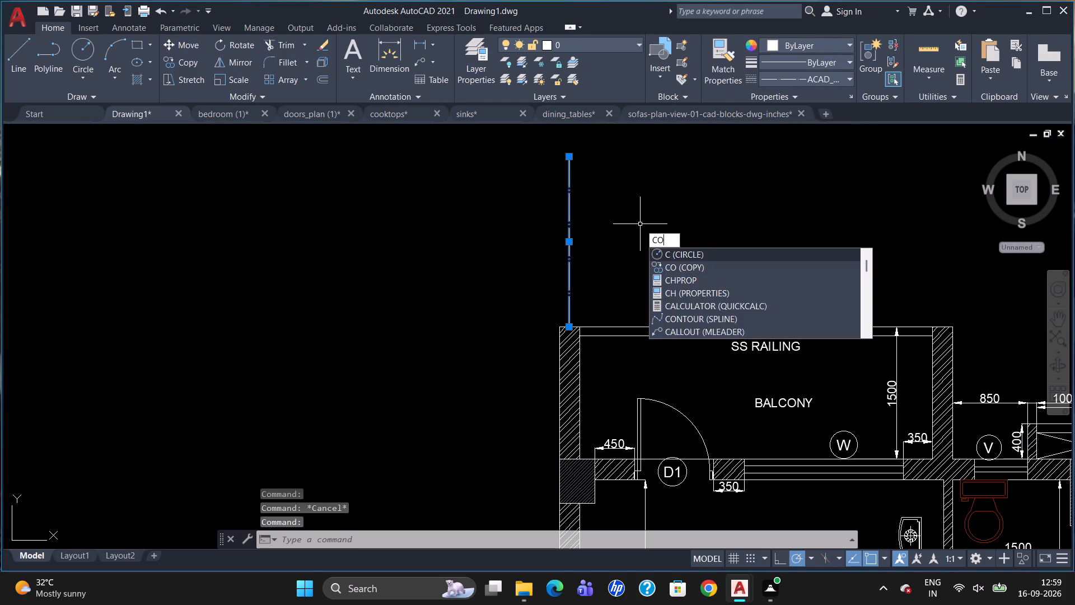
key(Return)
drag(571, 323, 580, 323)
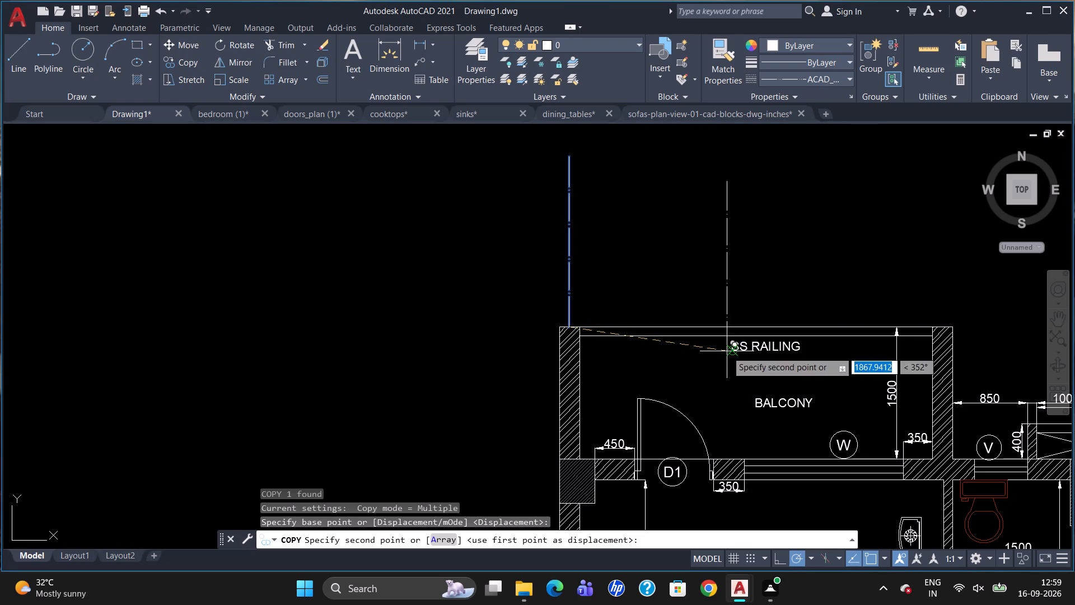
scroll(734, 301, down, 2)
scroll(874, 331, up, 3)
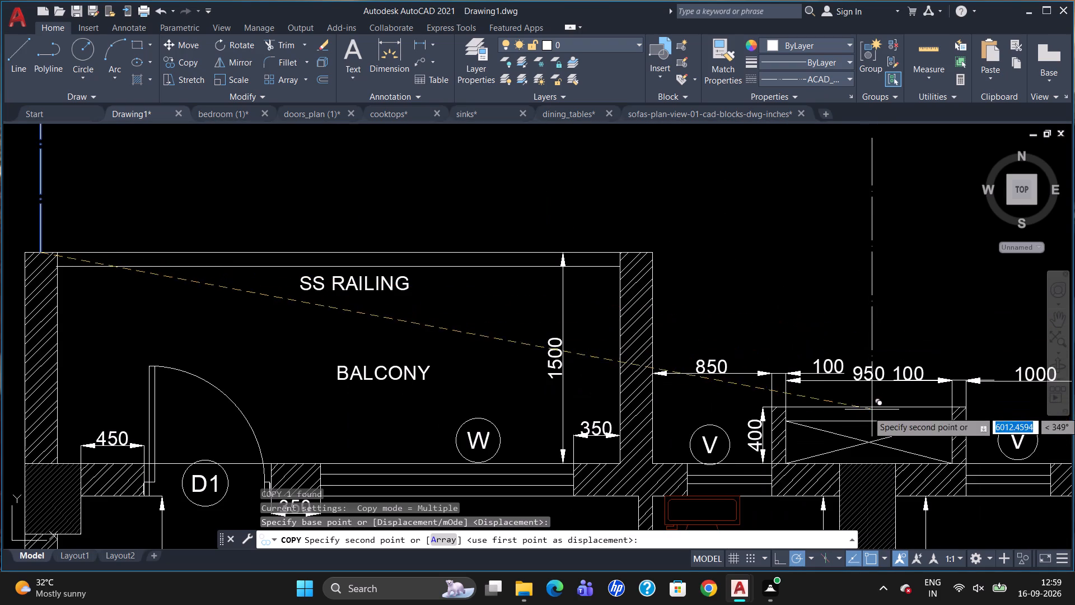
click(868, 437)
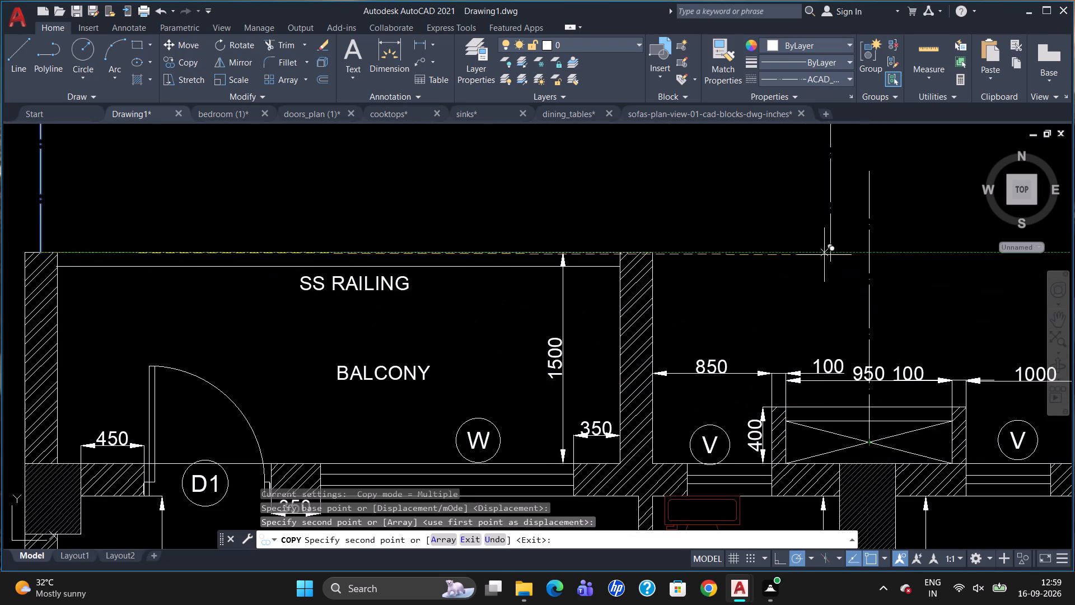
scroll(786, 287, down, 2)
scroll(661, 266, down, 2)
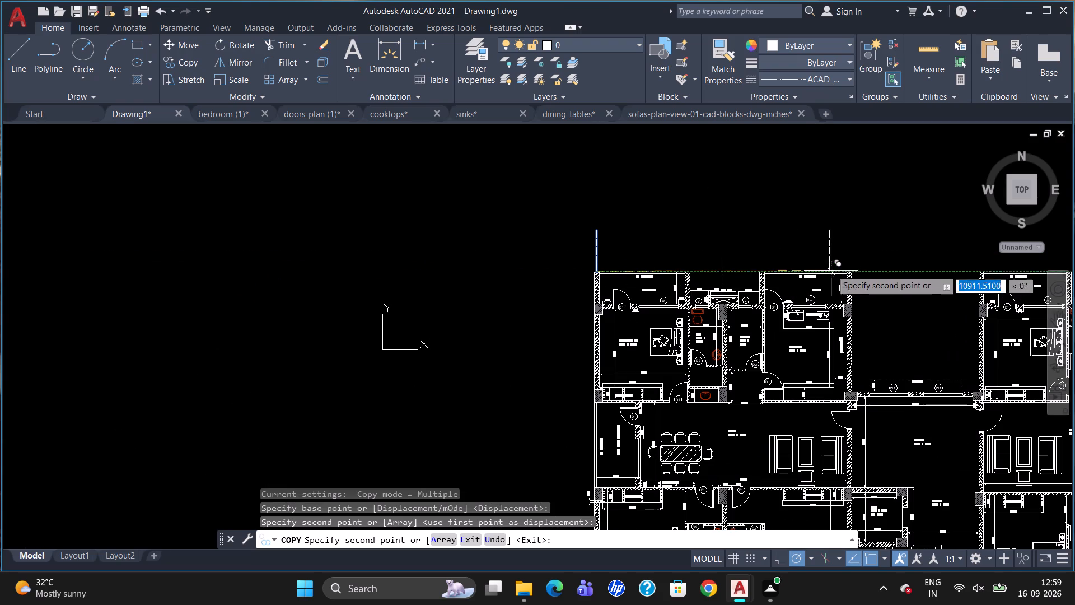
scroll(681, 248, up, 2)
scroll(583, 246, down, 3)
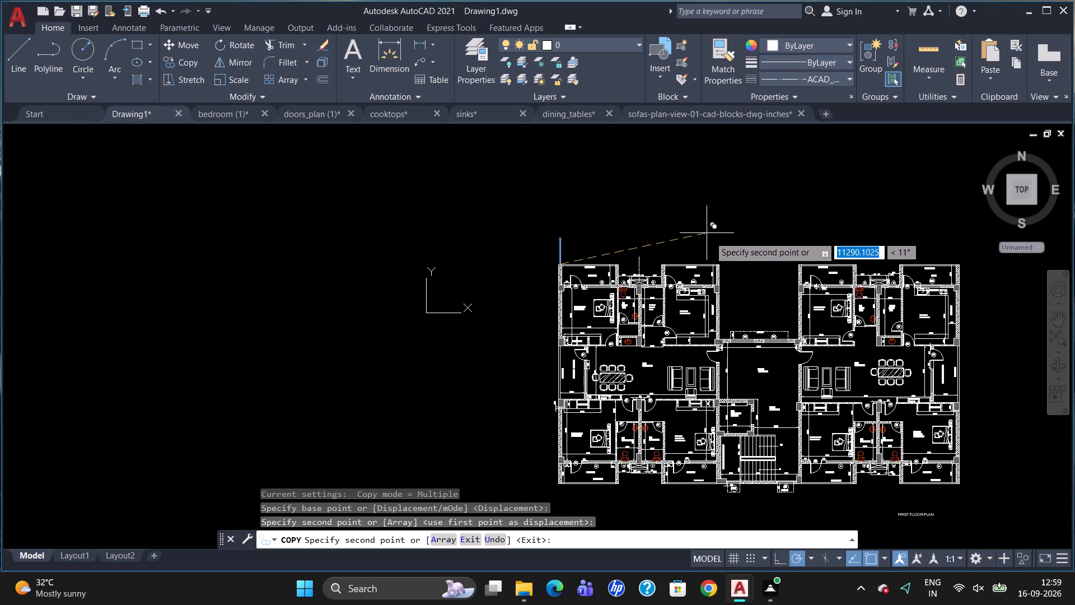
scroll(717, 243, up, 2)
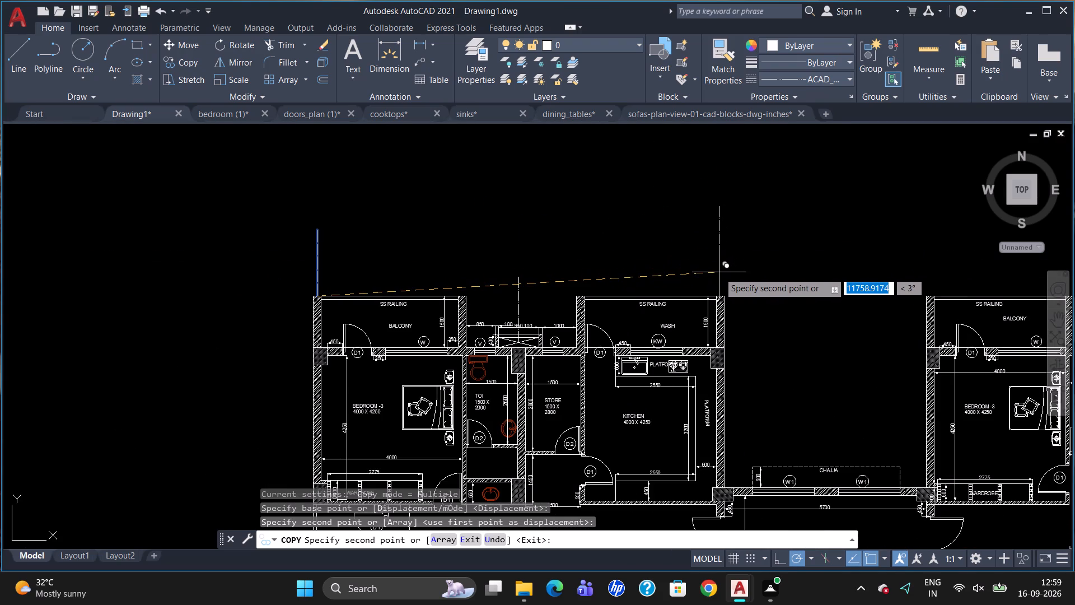
click(721, 270)
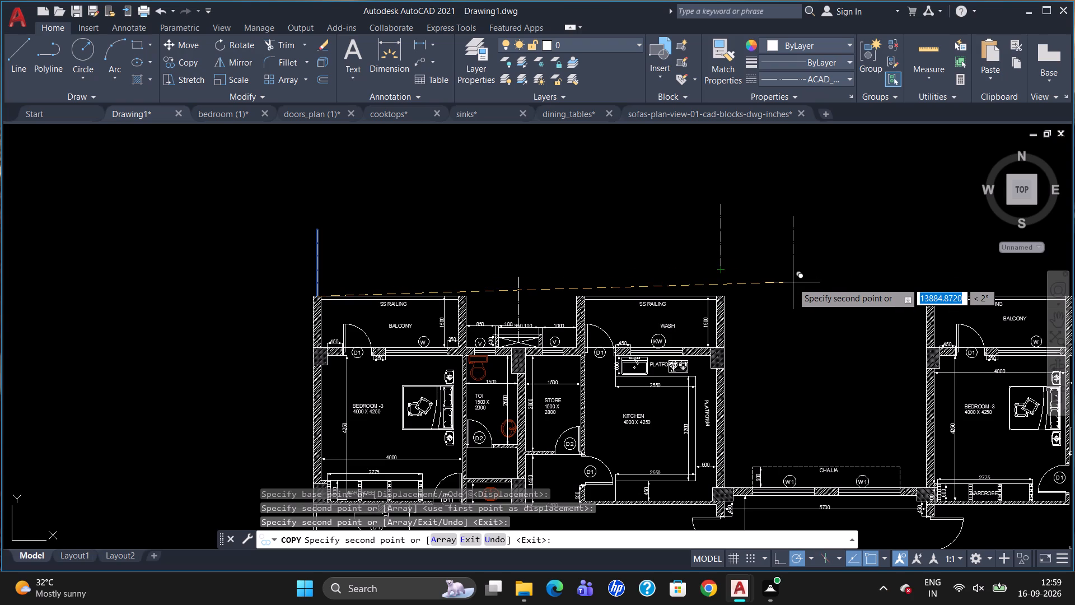
key(Escape)
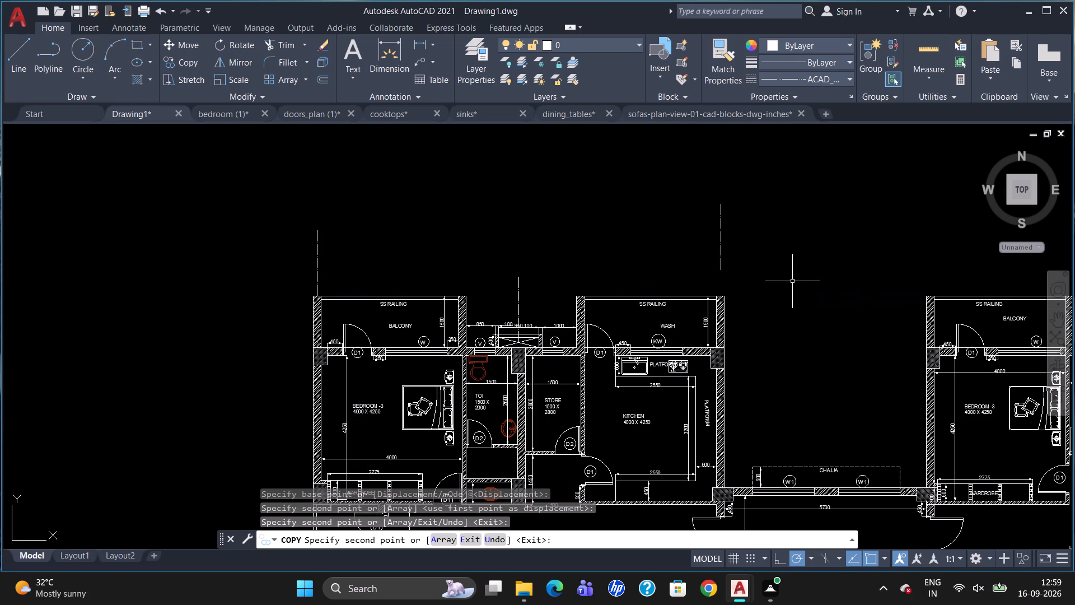
Move the copied centre line above the wash area down so its lower end meets the top of the wall.
click(721, 252)
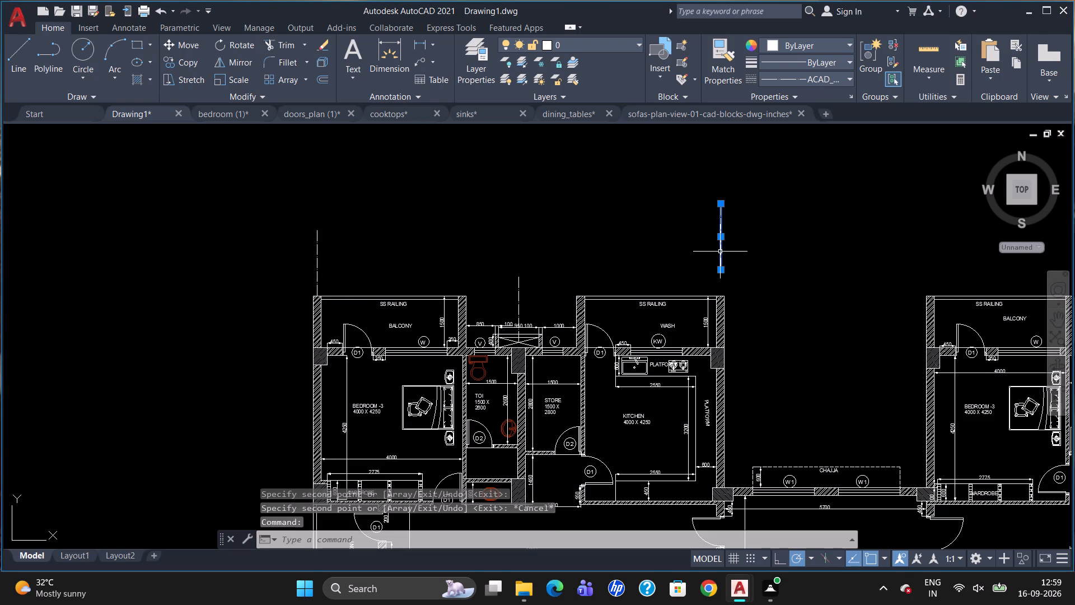
key(m)
key(Return)
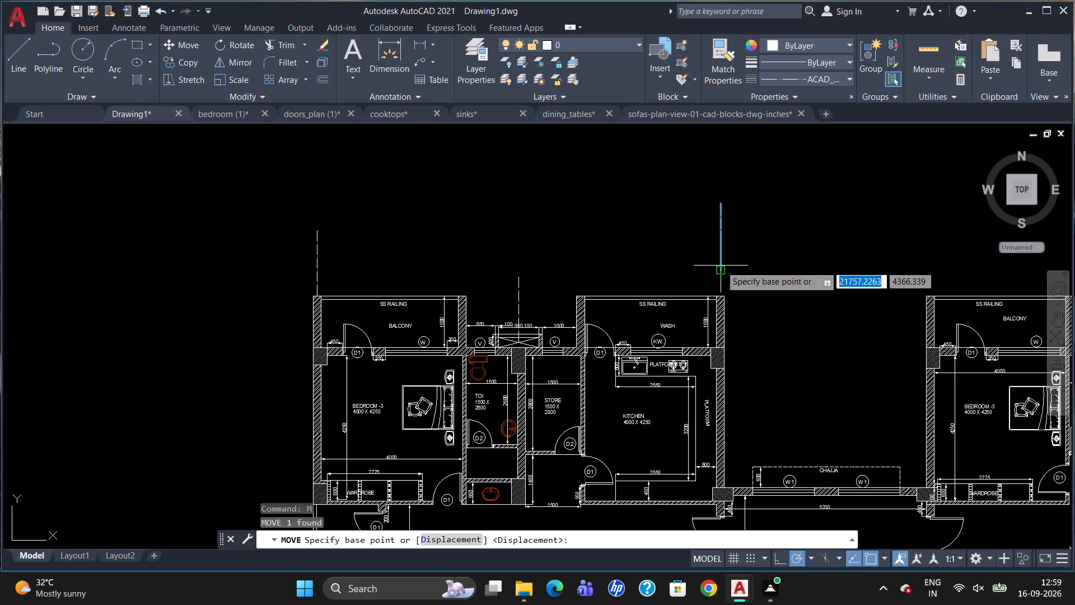
drag(721, 267, 722, 274)
click(720, 291)
Copy the wash wall centre line to the second flat's balcony wall, its duct centre and its outer wash wall.
click(720, 296)
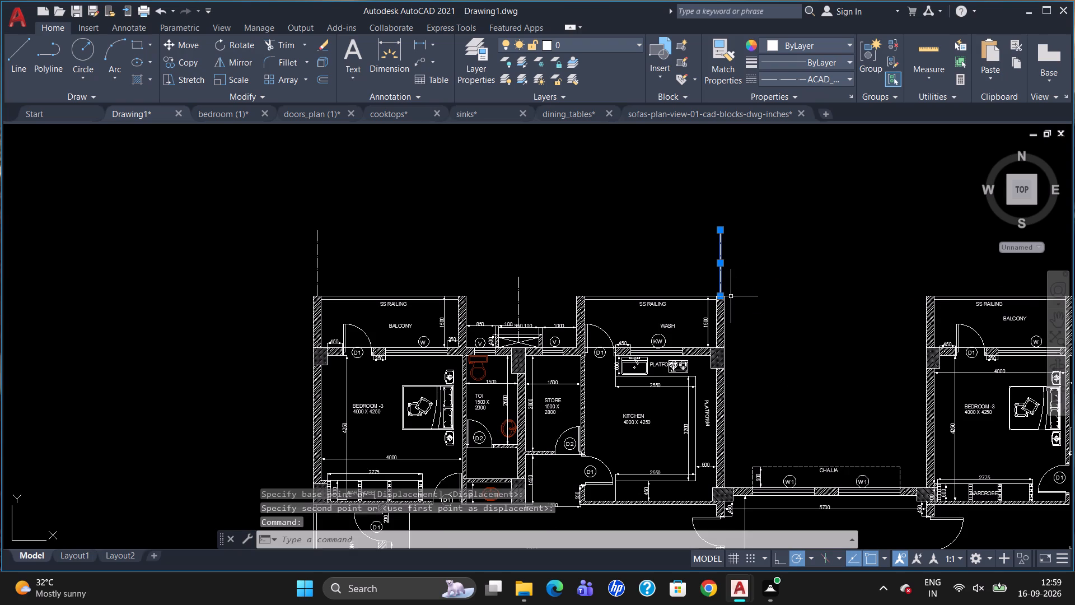
text(CO)
key(Return)
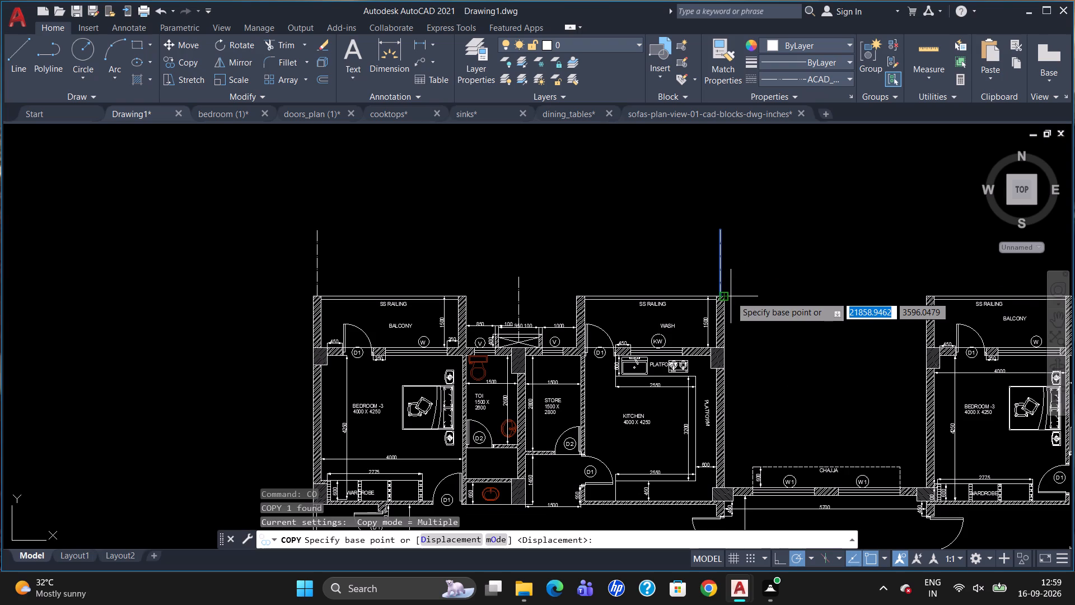
click(722, 292)
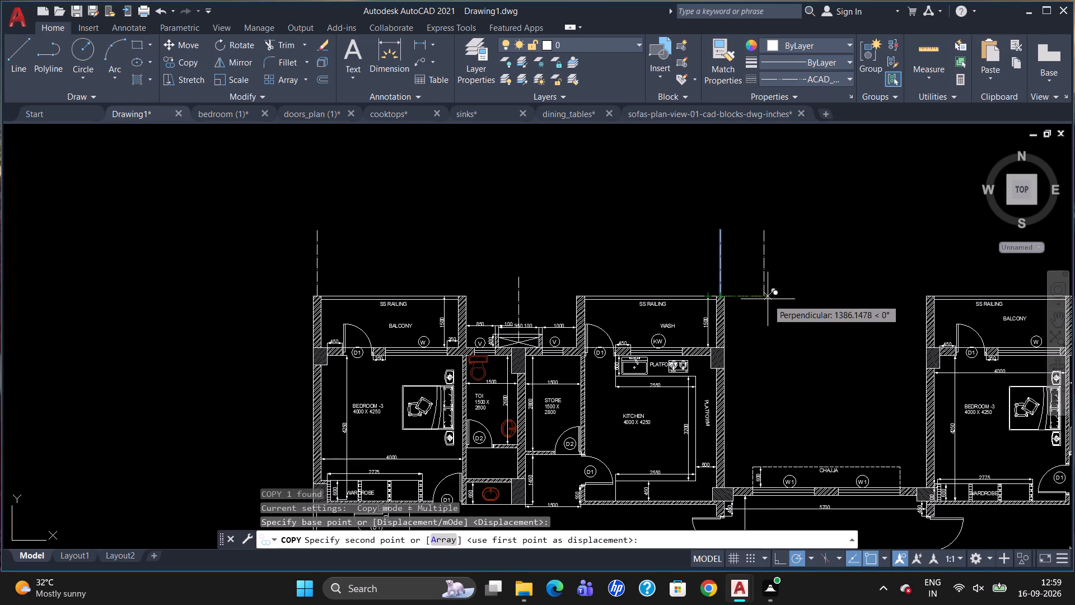
scroll(935, 296, up, 2)
click(931, 297)
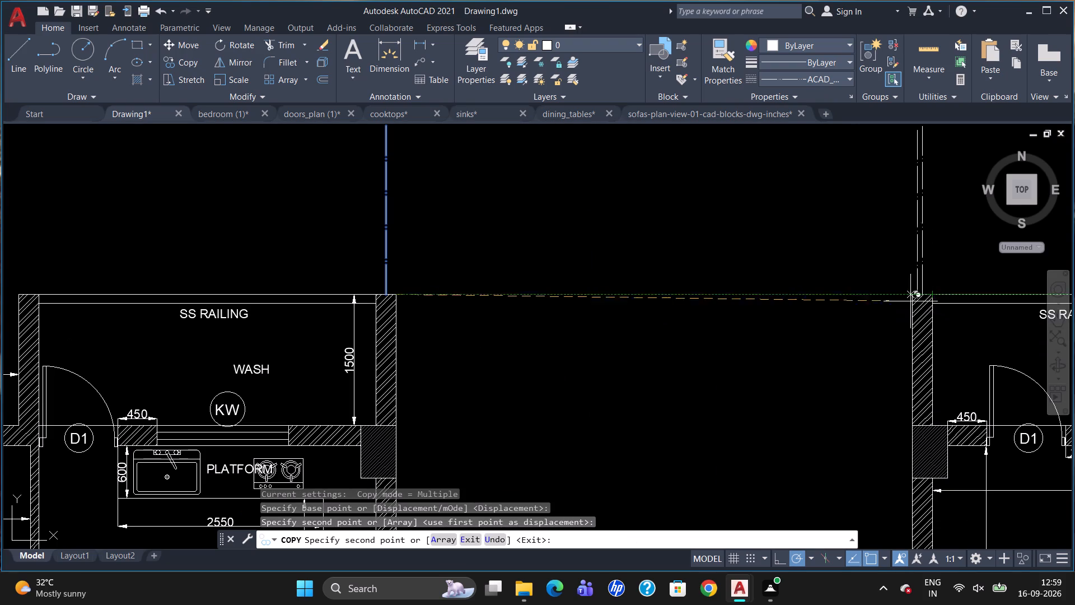
scroll(799, 311, down, 3)
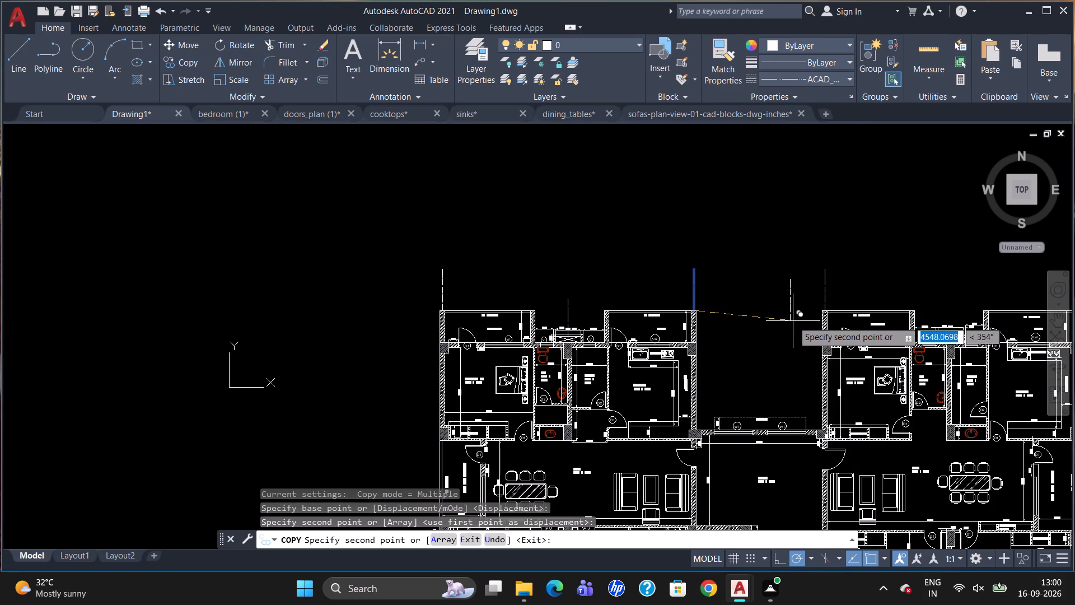
scroll(801, 323, down, 2)
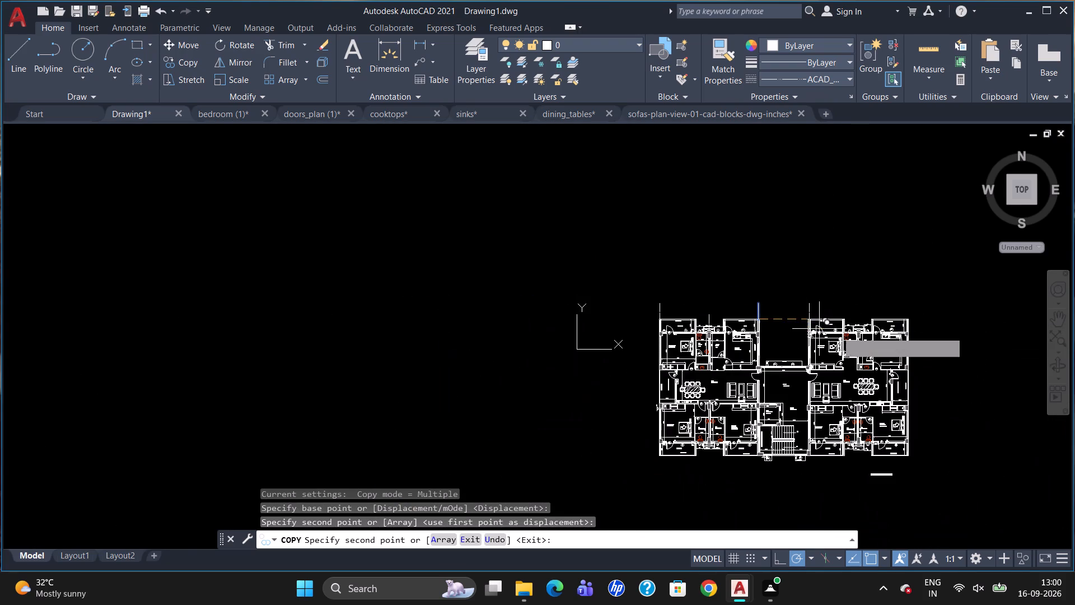
scroll(873, 332, up, 4)
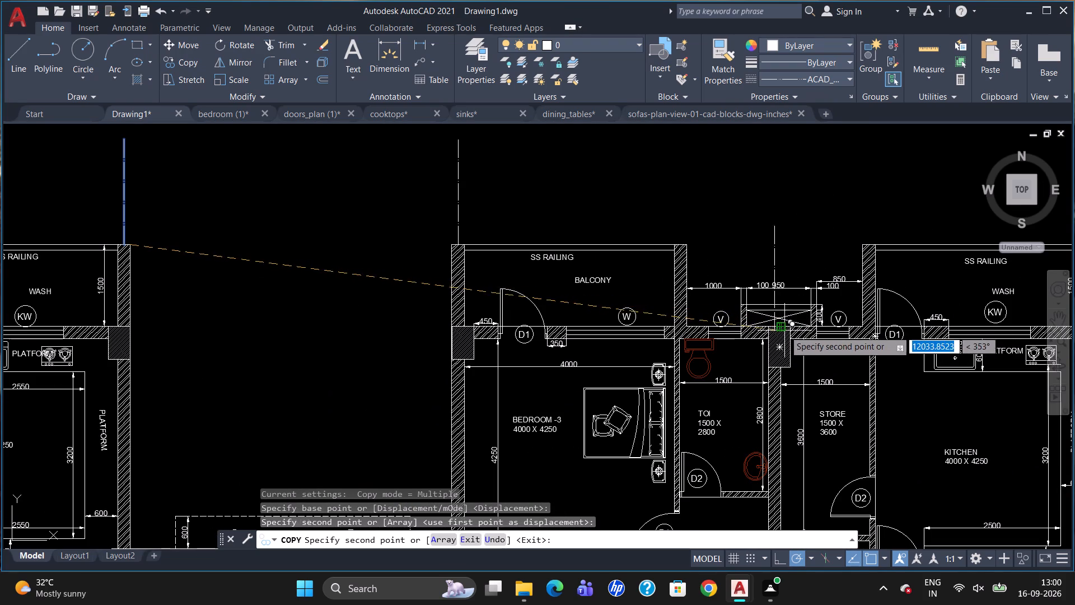
click(789, 329)
scroll(762, 323, down, 2)
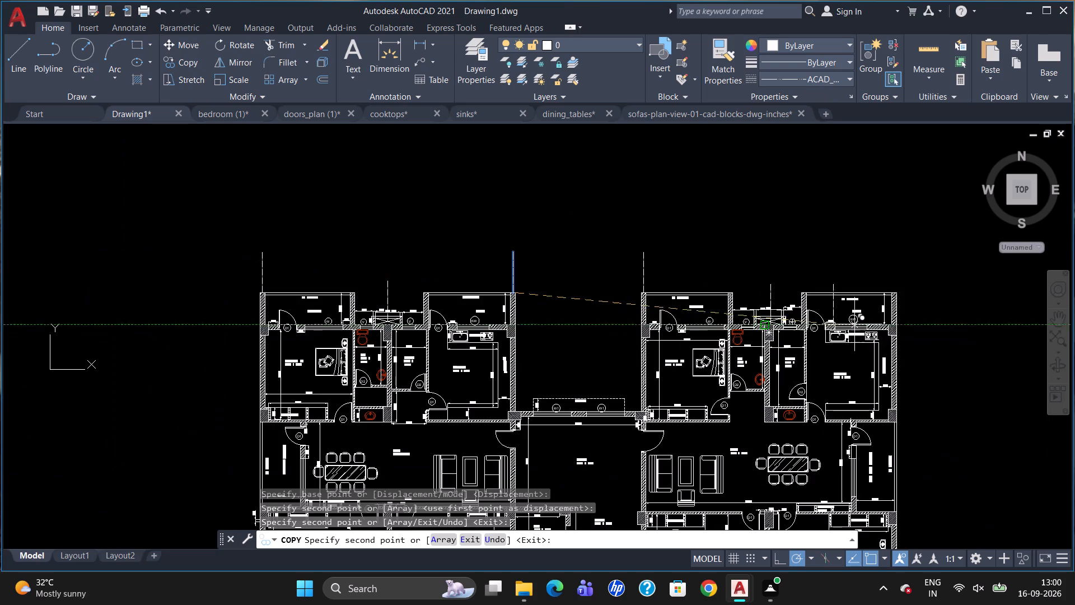
scroll(894, 292, up, 2)
click(900, 295)
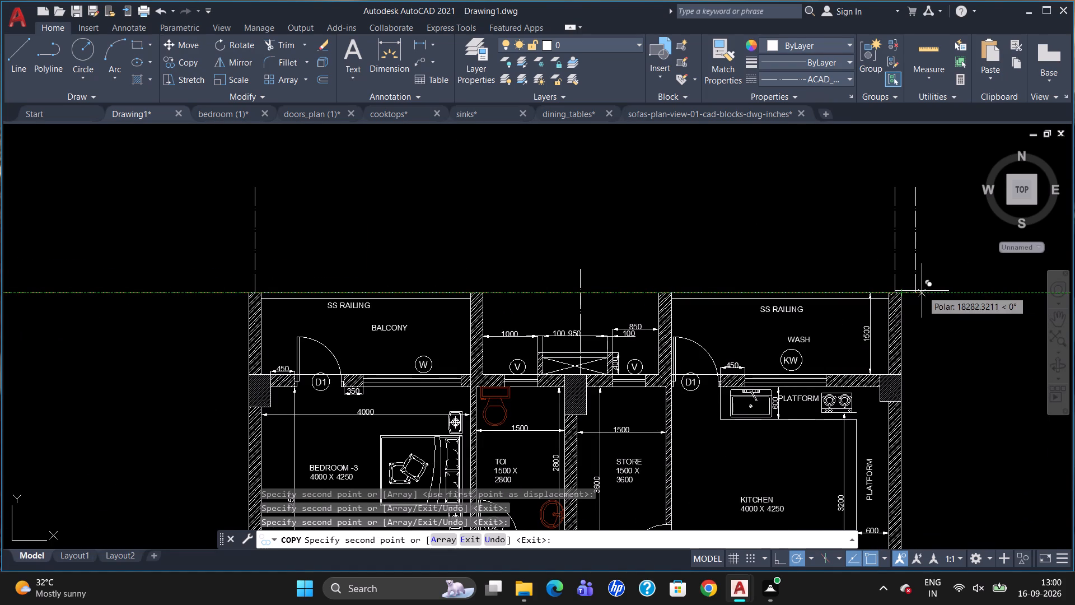
key(Escape)
Draw vertical lines extending both duct centre lines upward from their top ends.
scroll(895, 268, down, 2)
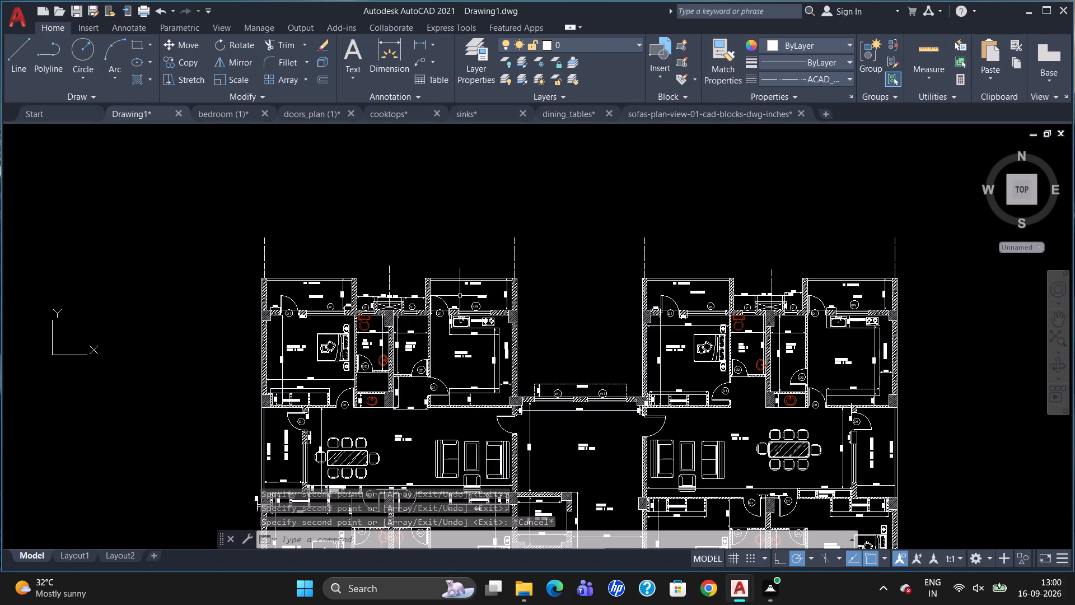
key(l)
key(Return)
click(391, 267)
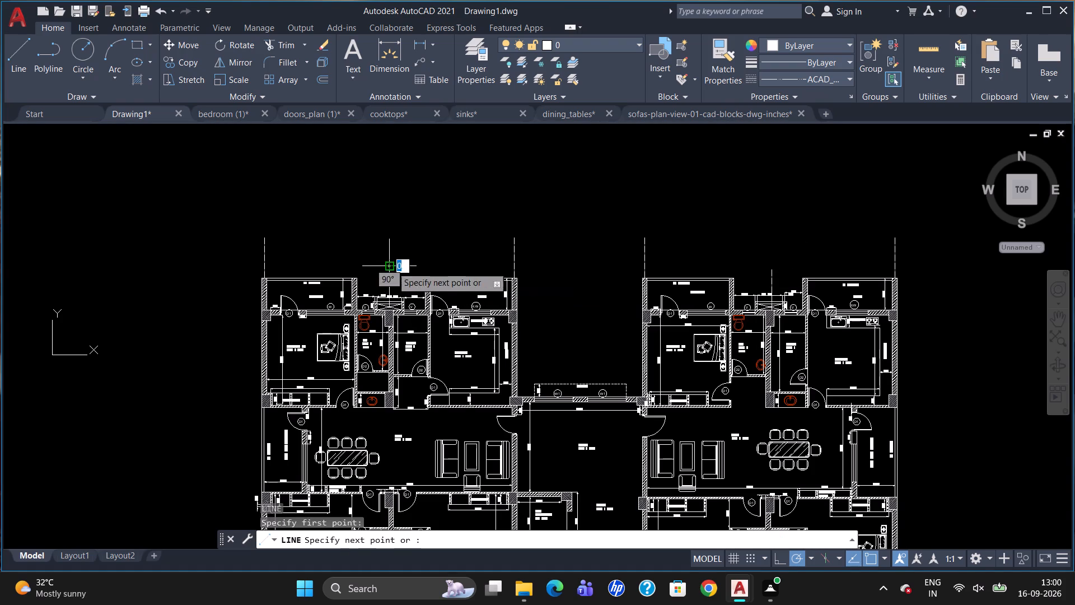
click(393, 226)
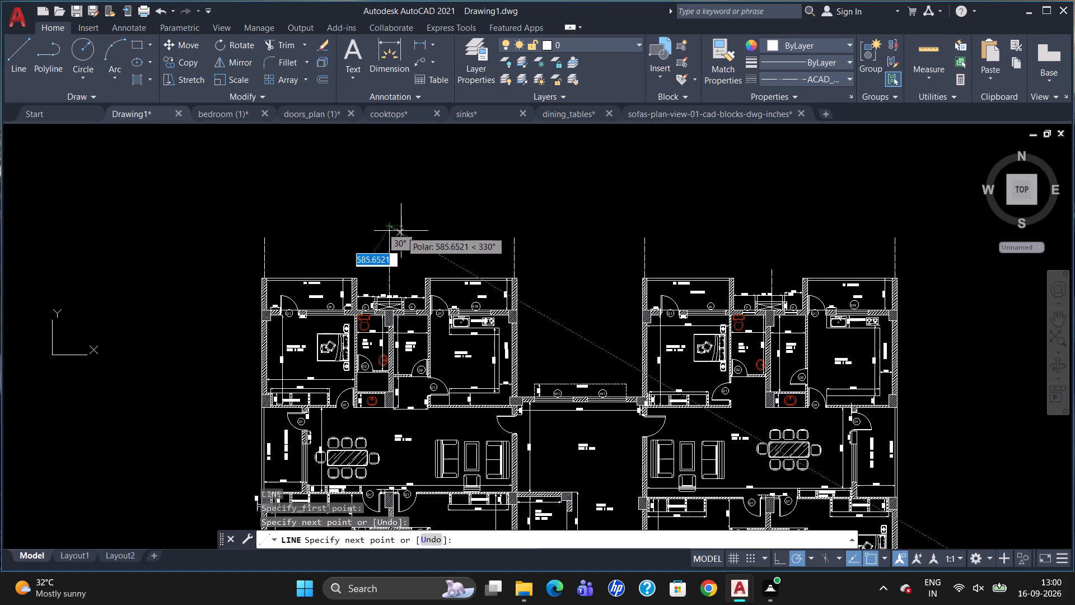
key(Escape)
key(l)
key(Return)
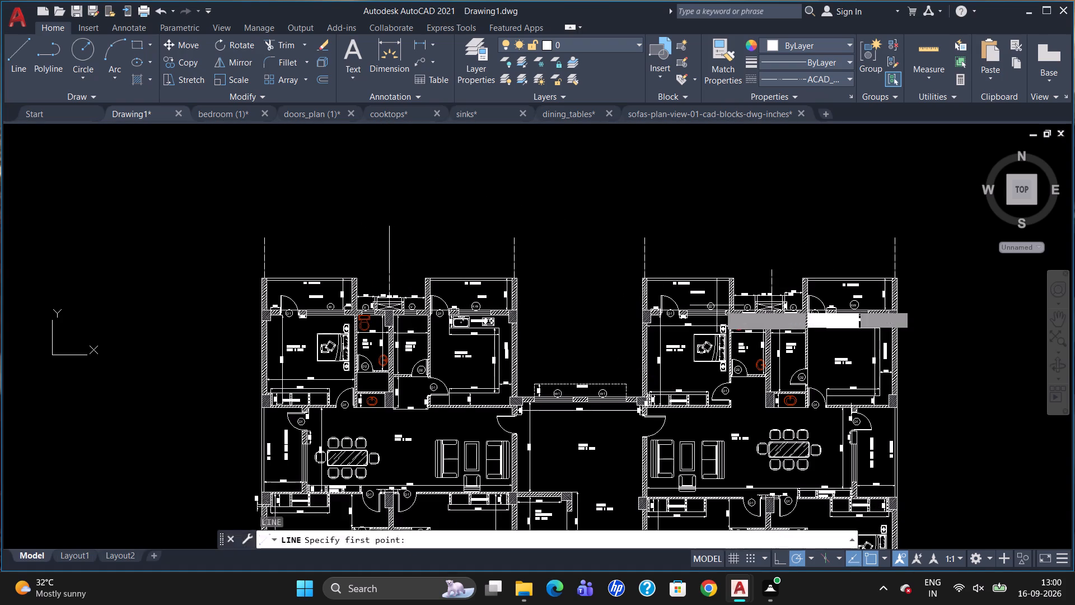
click(770, 266)
click(772, 231)
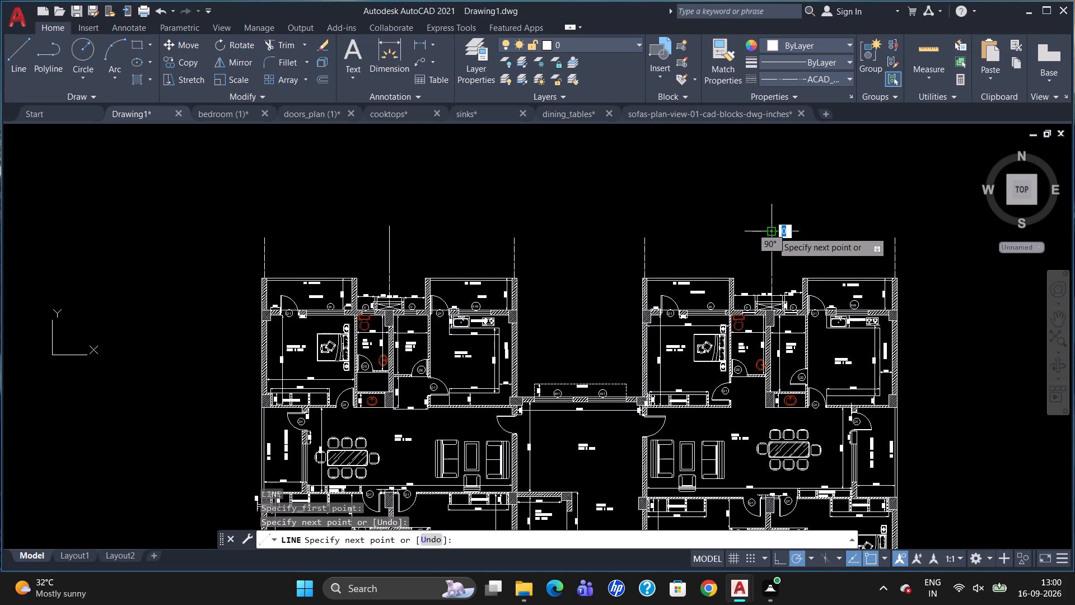
key(Escape)
Change the linetype of the two lines extending the duct centre lines to ACAD_ISO04W100.
click(770, 240)
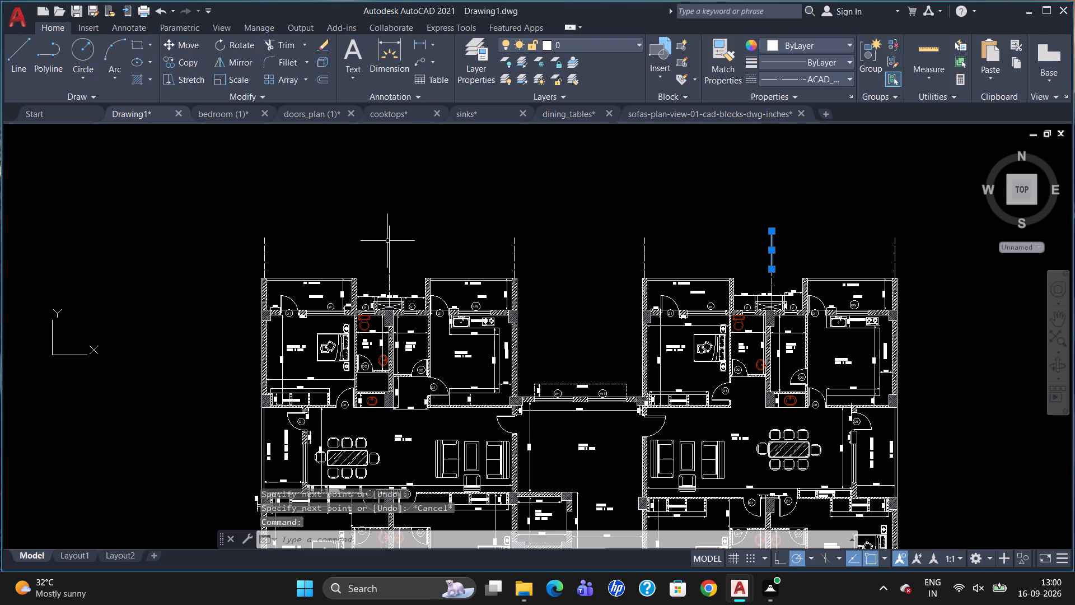
click(387, 240)
click(816, 76)
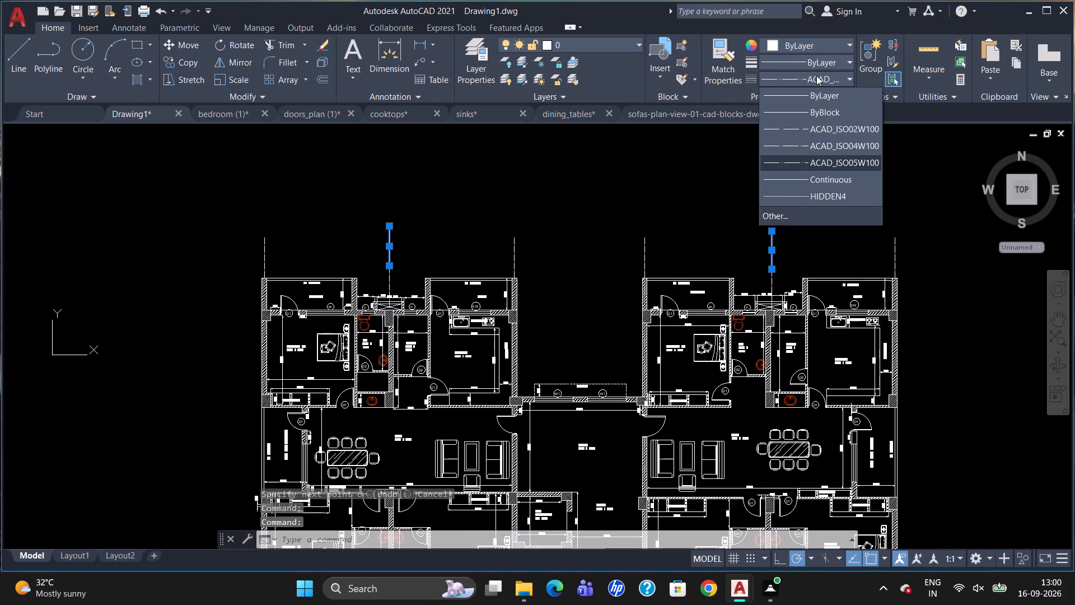
click(822, 127)
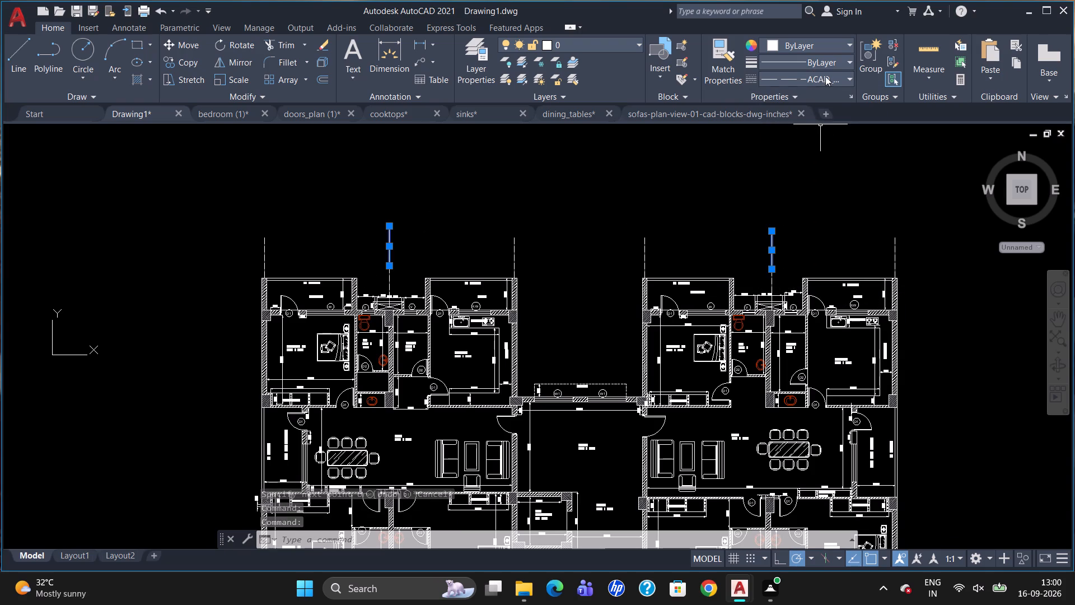
click(826, 74)
click(827, 150)
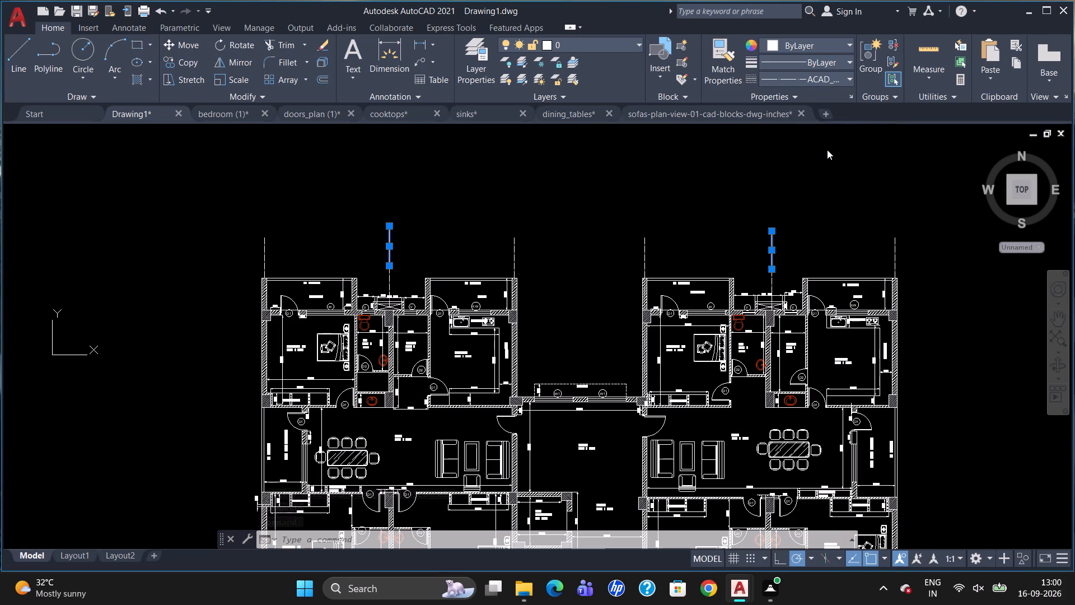
key(Escape)
Set the linetype scale of both duct extension lines to 13.
click(772, 249)
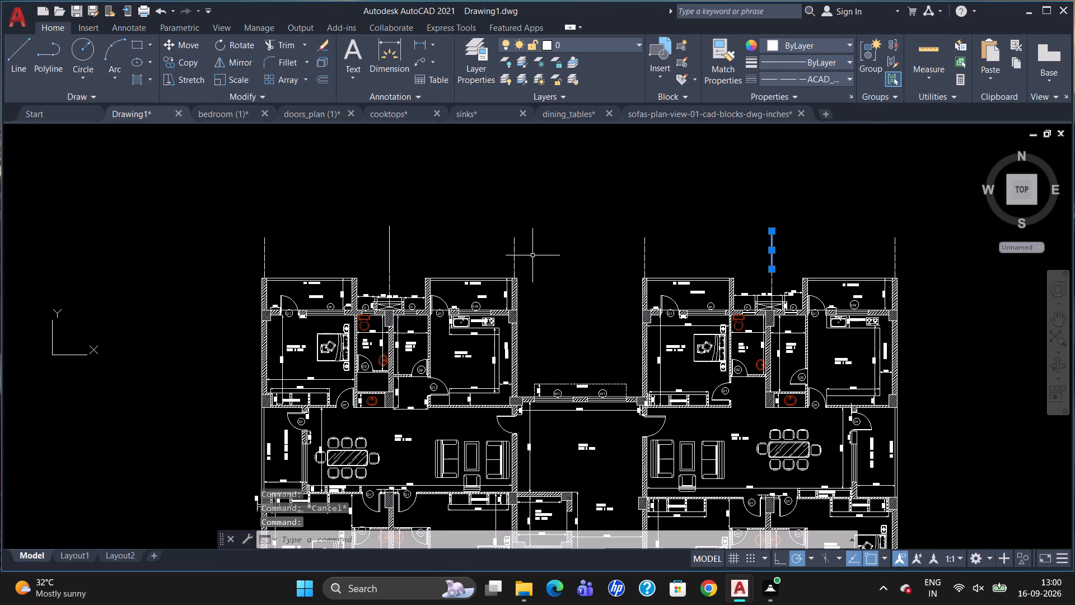
click(390, 241)
right_click(388, 240)
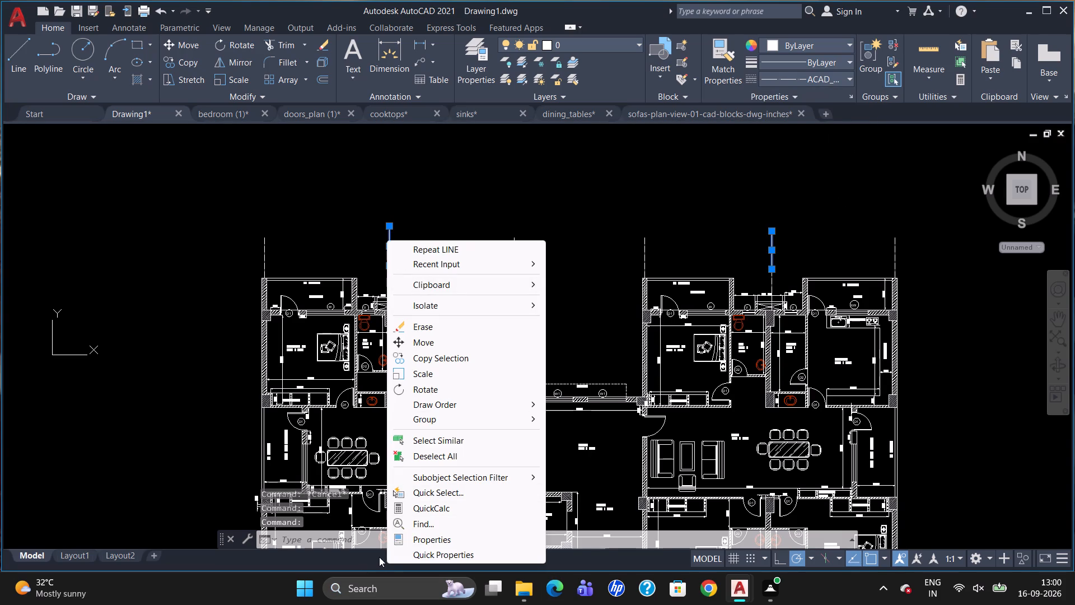
click(402, 545)
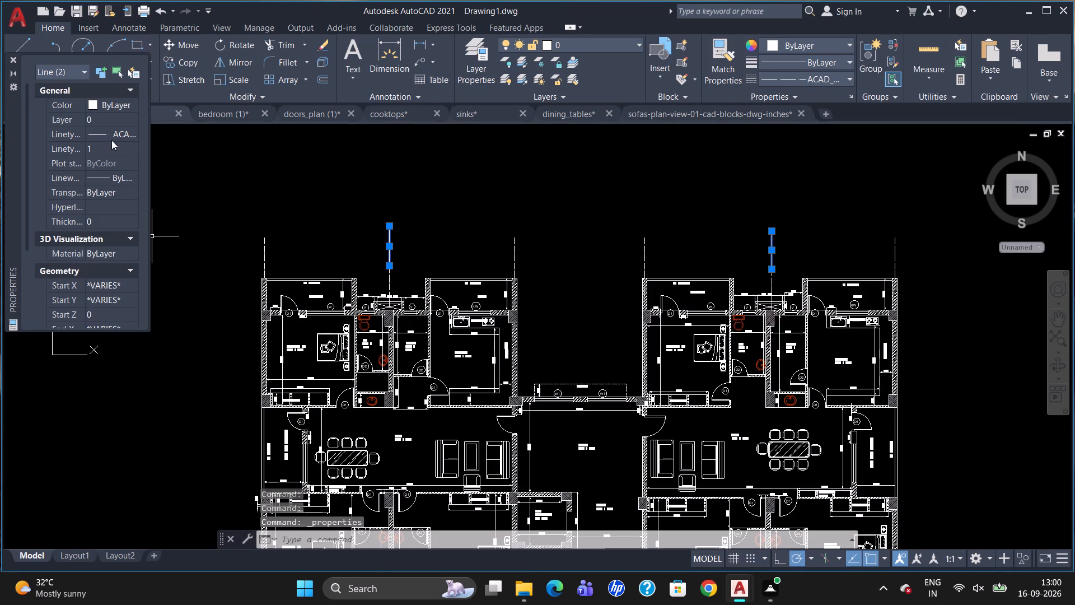
click(111, 140)
click(124, 143)
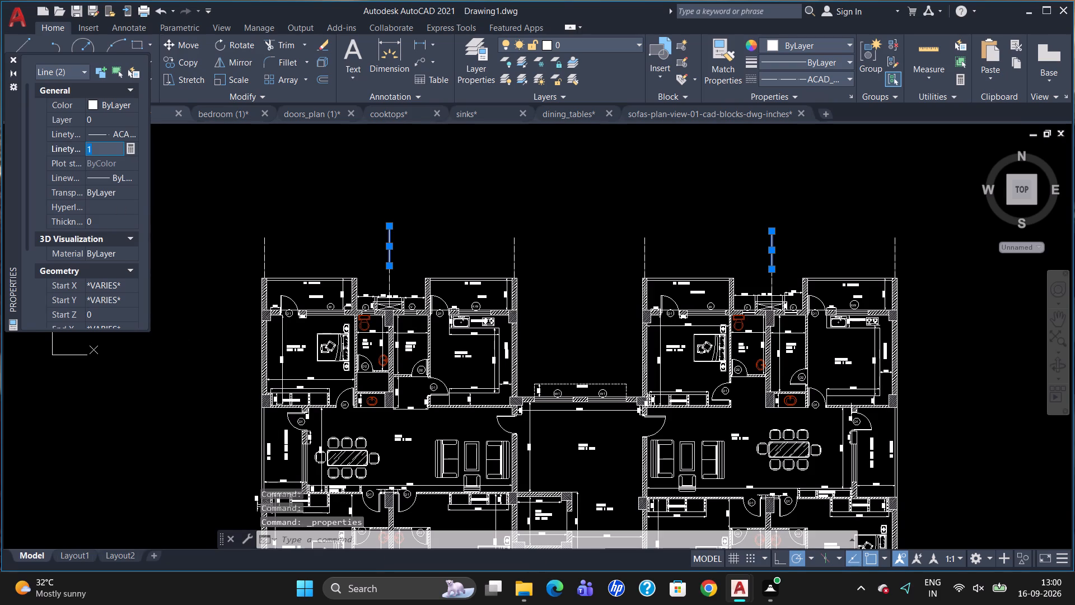
key(BackSpace)
key(1)
key(4)
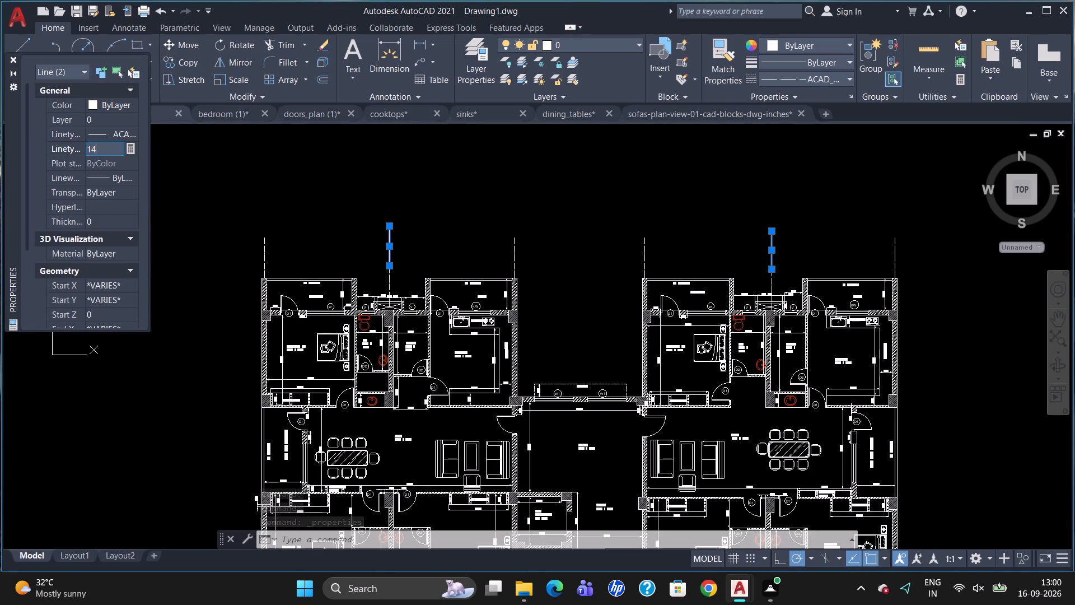
key(BackSpace)
key(3)
key(Return)
key(Escape)
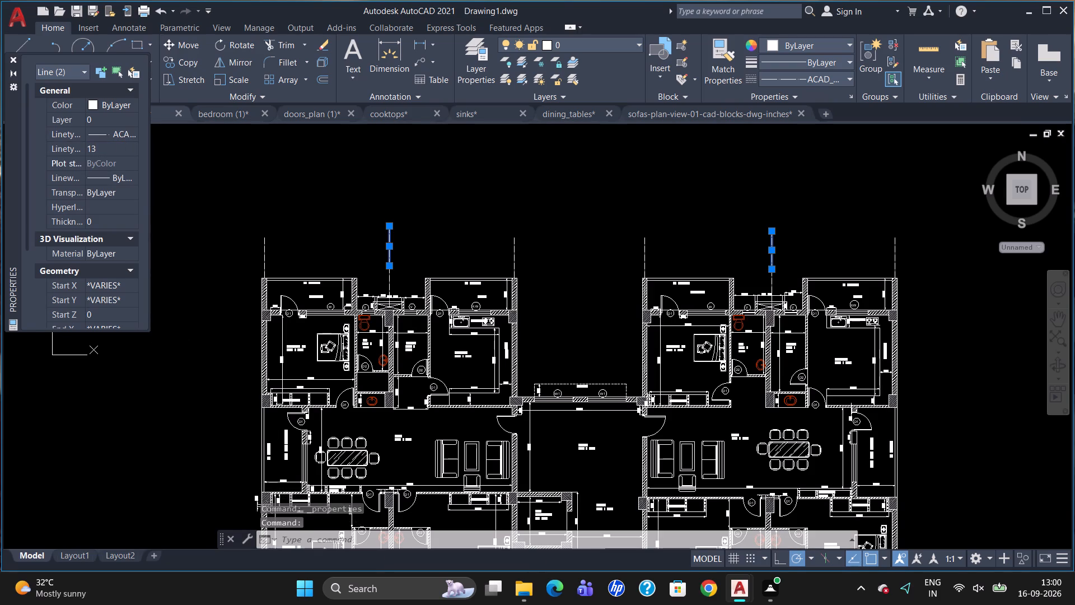
Close the Properties palette and deselect the two duct extension lines.
click(16, 59)
key(Escape)
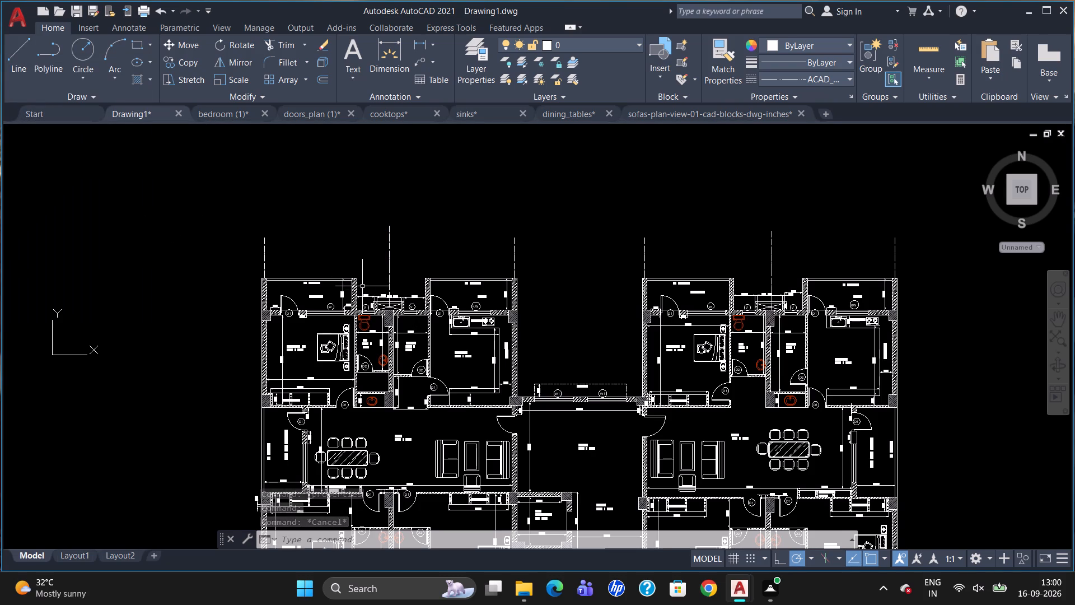
Add multiline text "1" with text height 120 above the first flat's balcony wall centre line.
key(t)
key(Return)
scroll(272, 233, up, 2)
drag(242, 216, 242, 216)
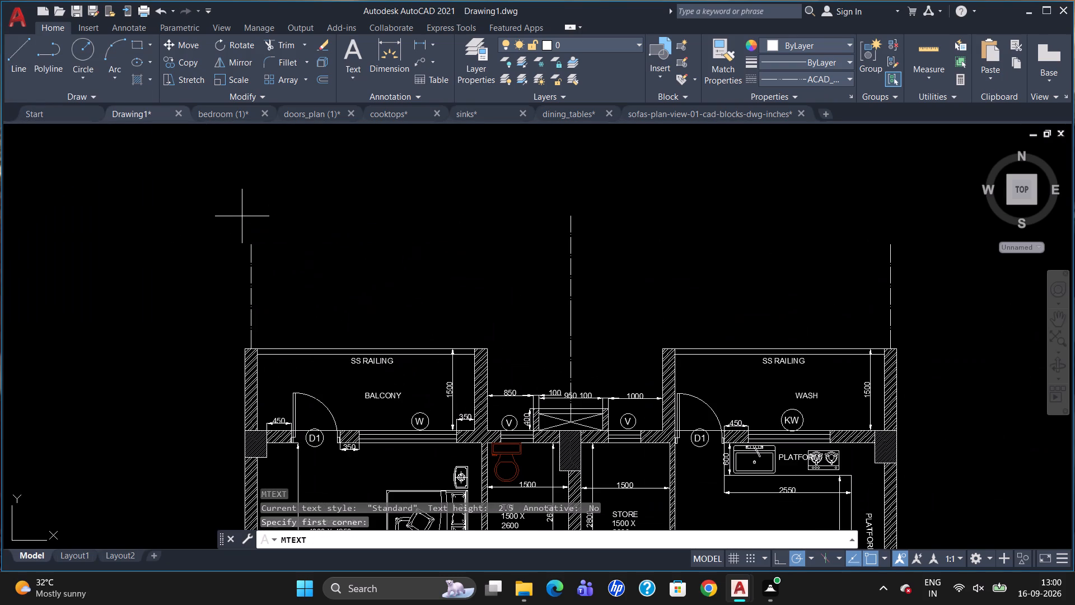
drag(242, 216, 250, 226)
click(267, 235)
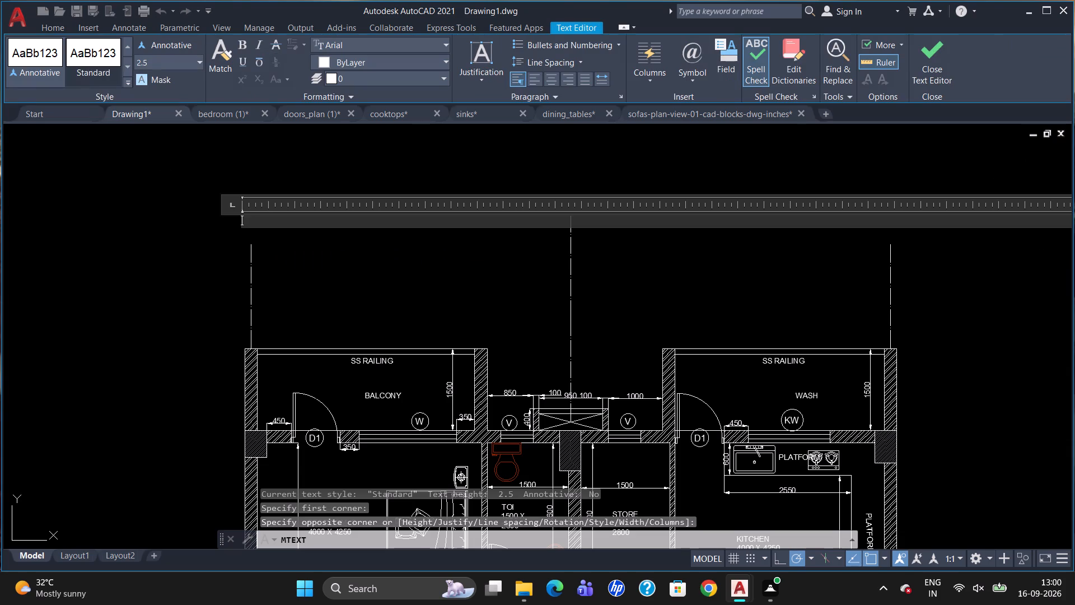
click(157, 66)
key(BackSpace)
text(12)
key(0)
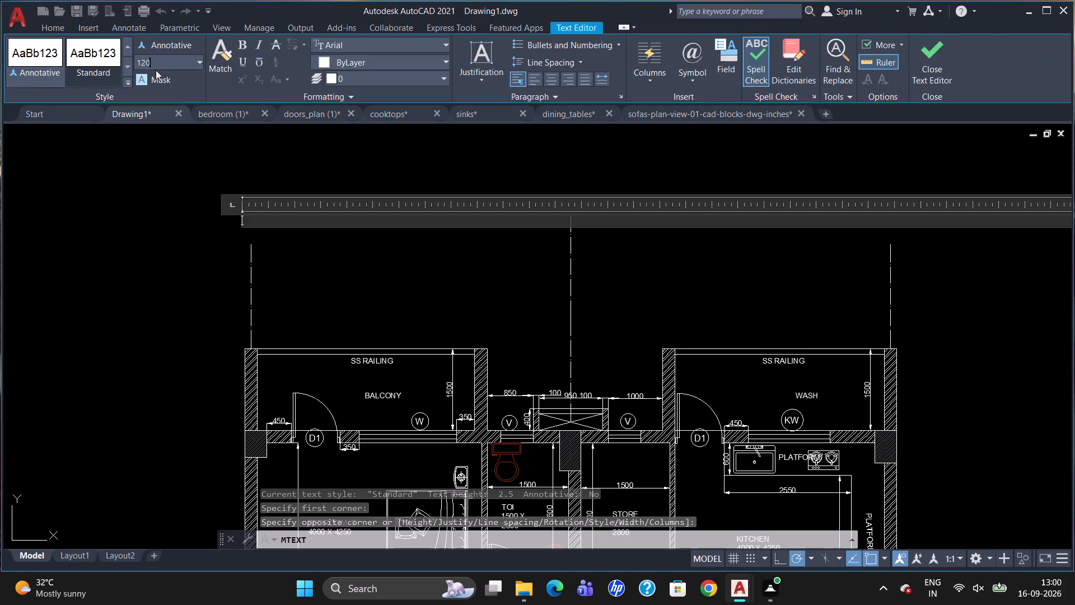
key(Return)
key(1)
click(205, 268)
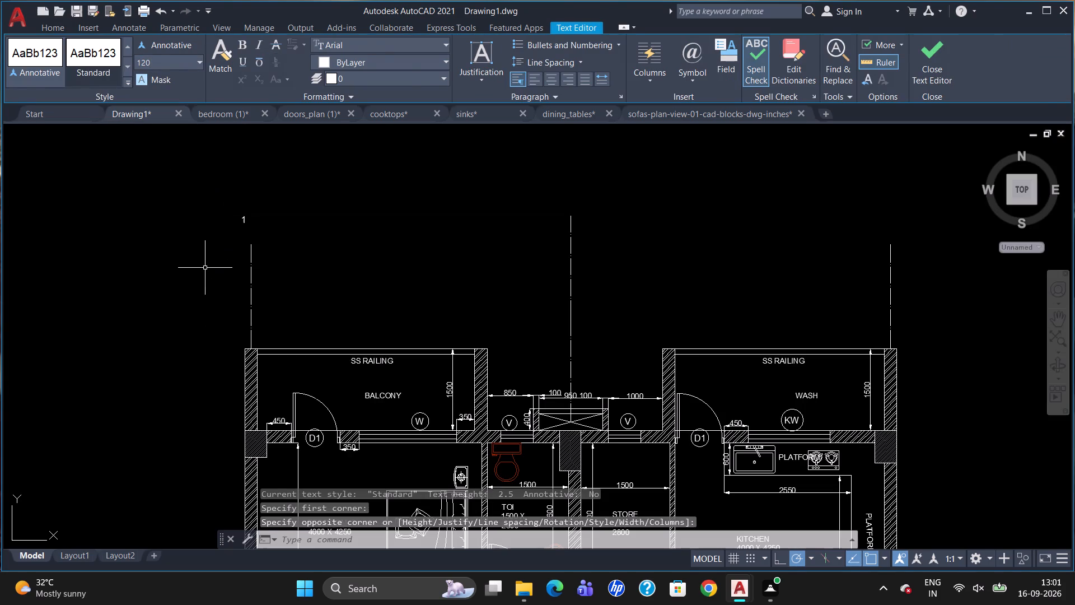
Move the "1" label so it sits just above the top end of the balcony wall centre line.
click(245, 216)
scroll(248, 216, up, 2)
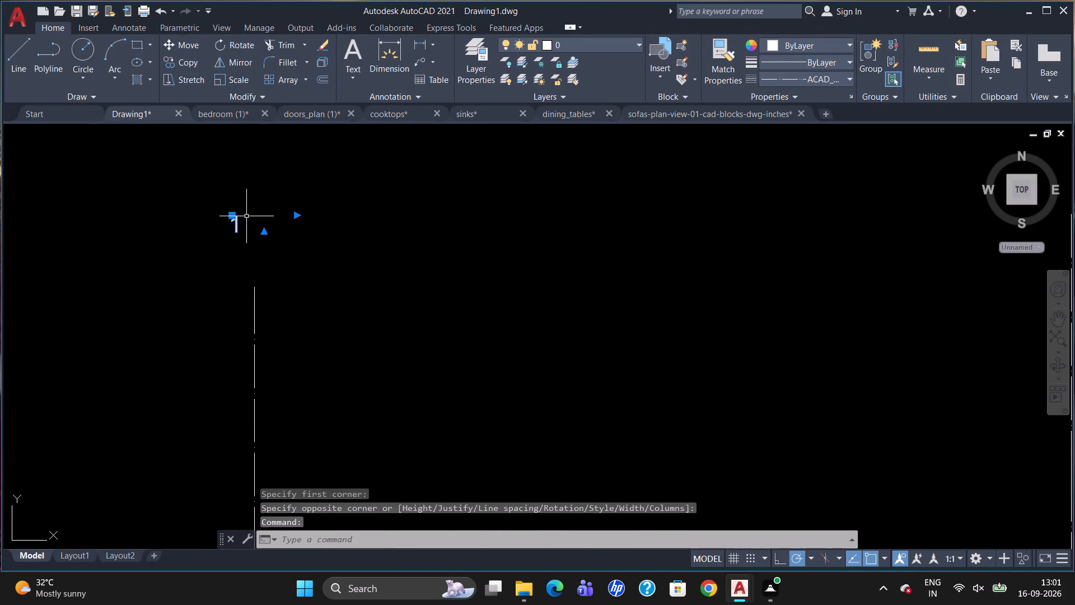
click(231, 216)
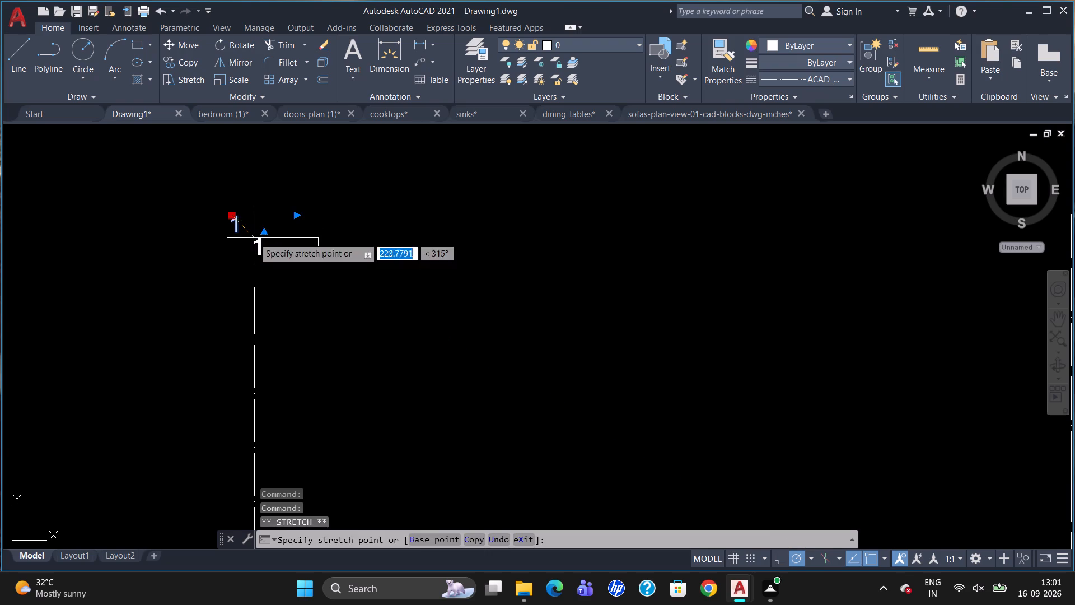
click(254, 238)
click(257, 241)
key(Escape)
Copy the "1" label to the tops of the other five centre lines across both flats.
click(260, 248)
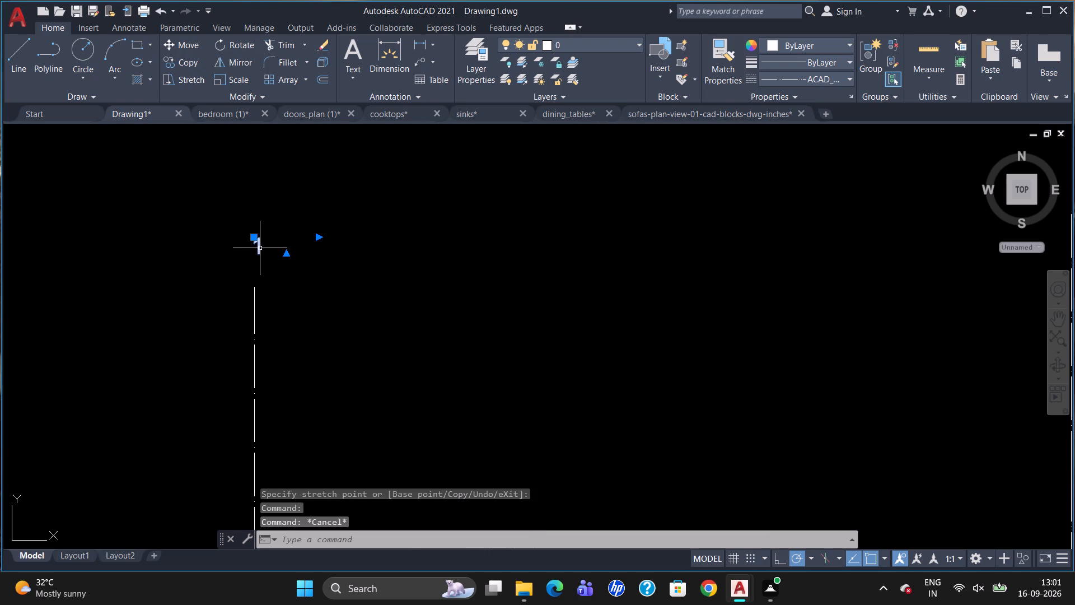
text(CO)
key(Return)
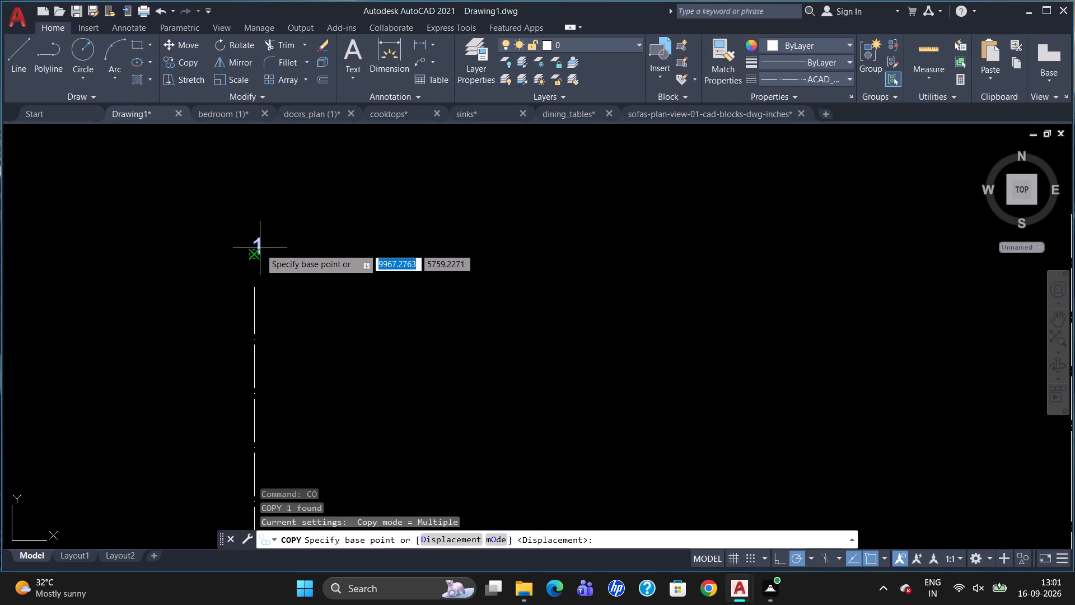
click(260, 248)
scroll(295, 258, down, 2)
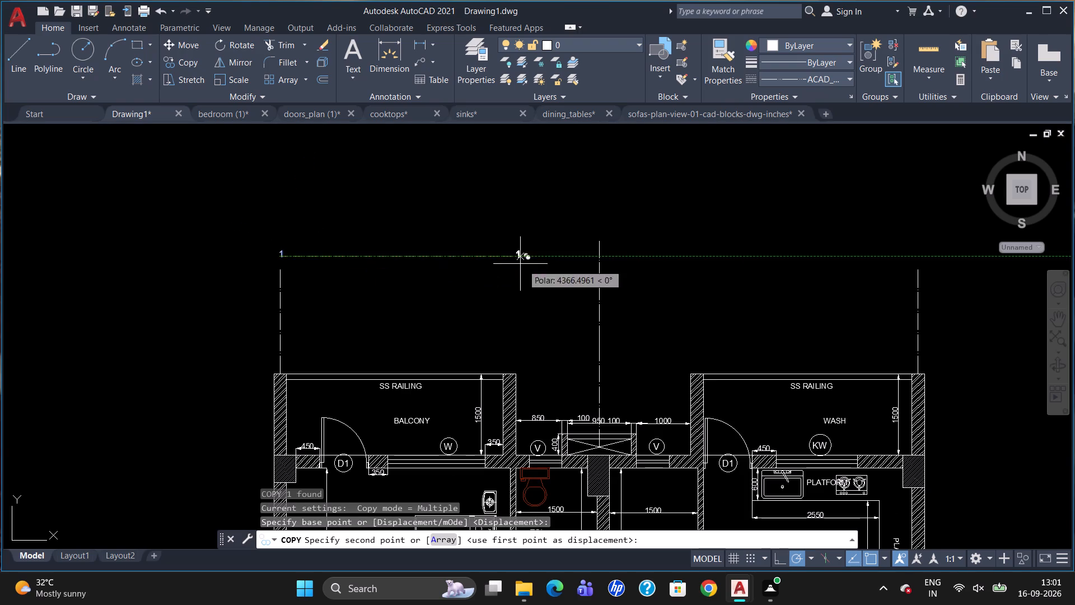
click(597, 252)
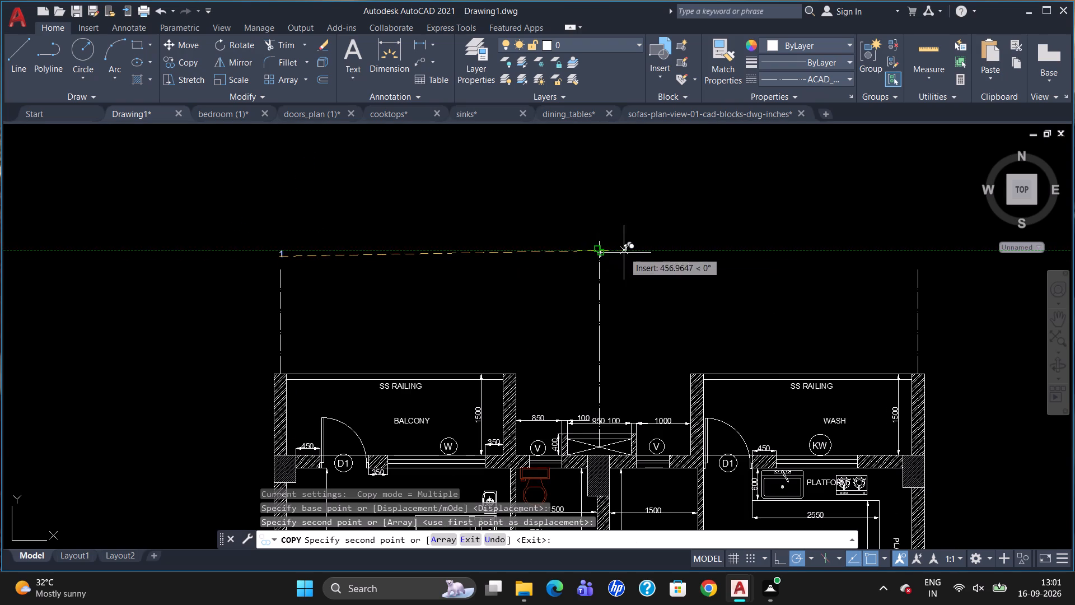
scroll(623, 257, down, 1)
click(807, 256)
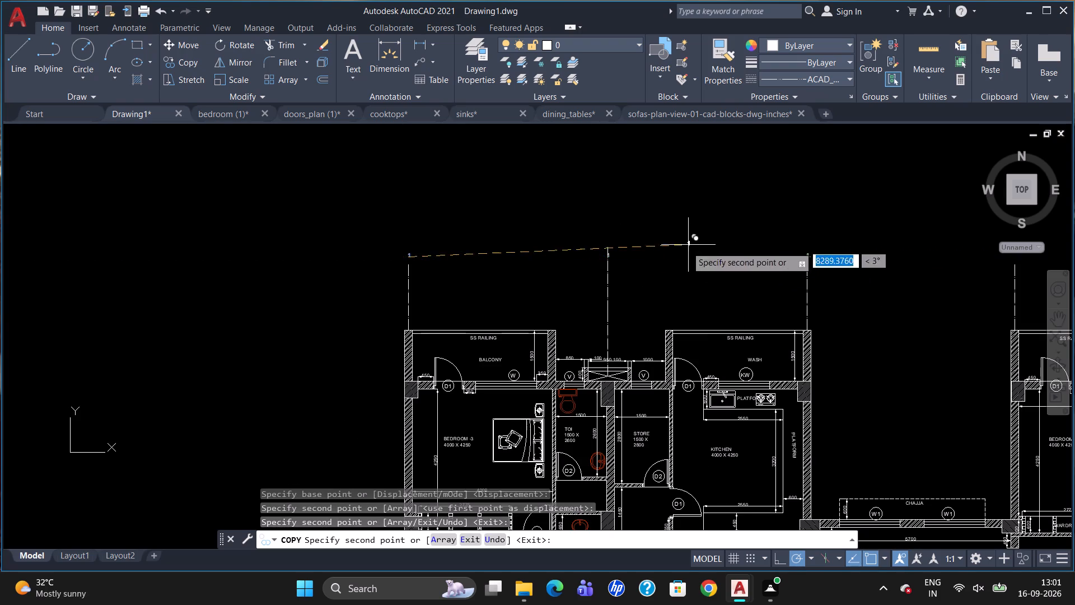
scroll(684, 248, down, 3)
scroll(765, 252, up, 2)
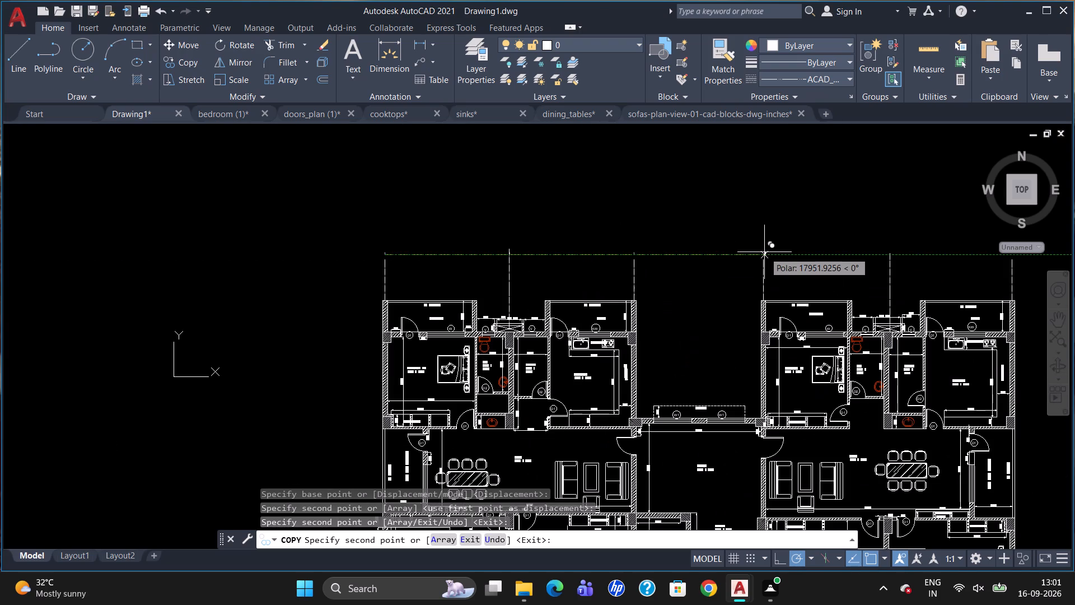
click(765, 252)
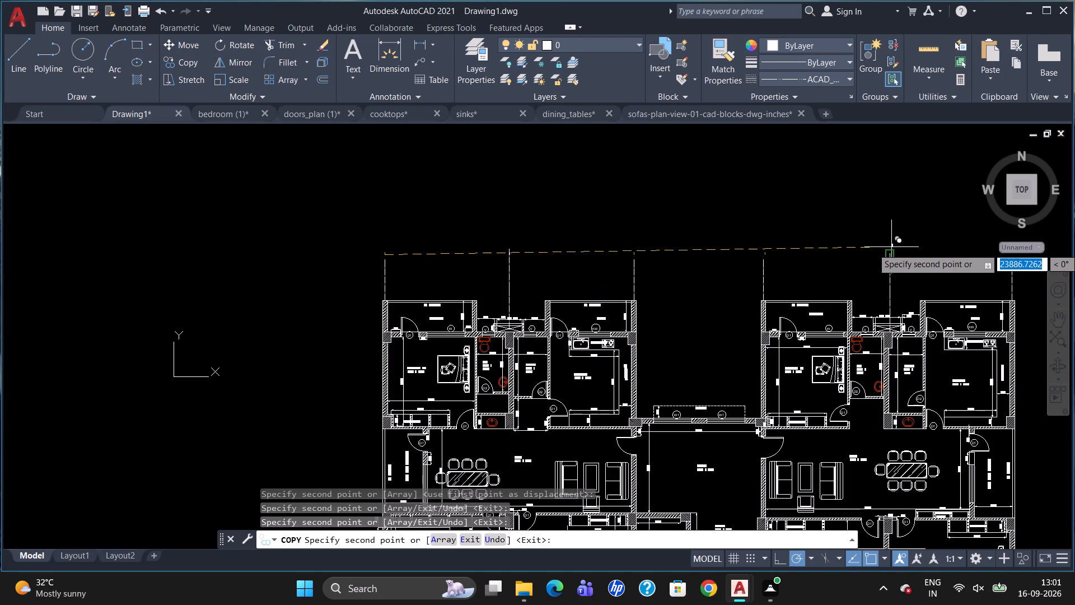
click(891, 249)
scroll(768, 271, down, 2)
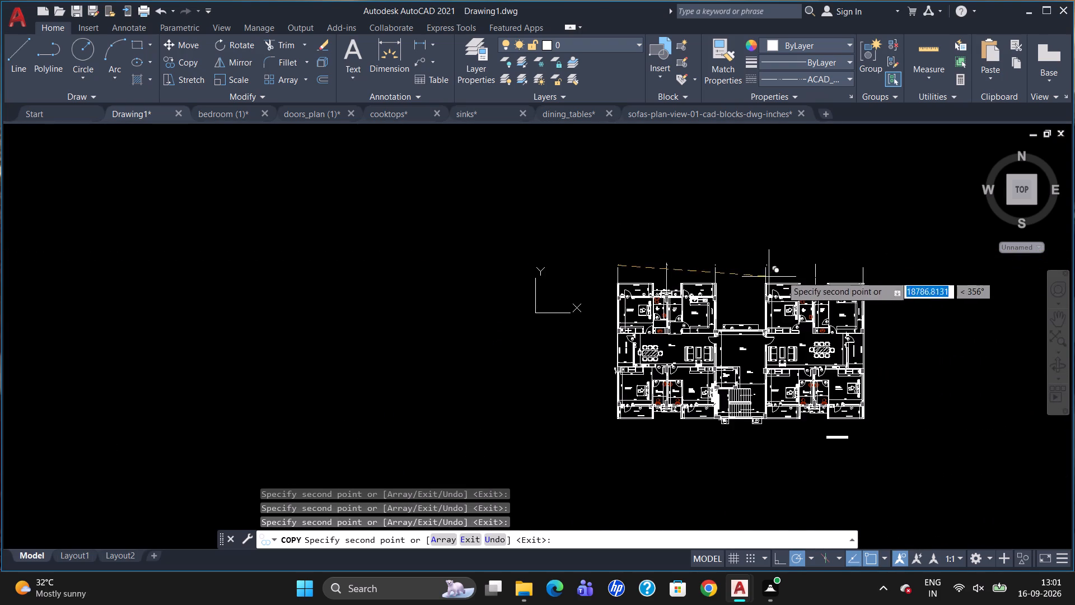
scroll(855, 267, up, 3)
click(887, 262)
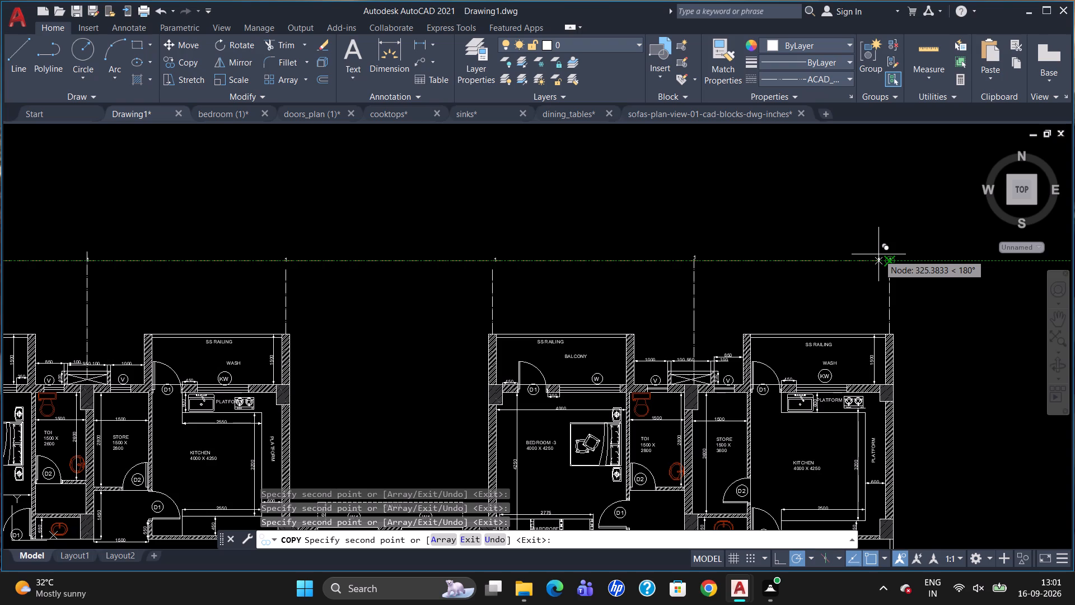
key(Escape)
Change the label on the first flat's duct centre line to 2.
scroll(890, 230, down, 2)
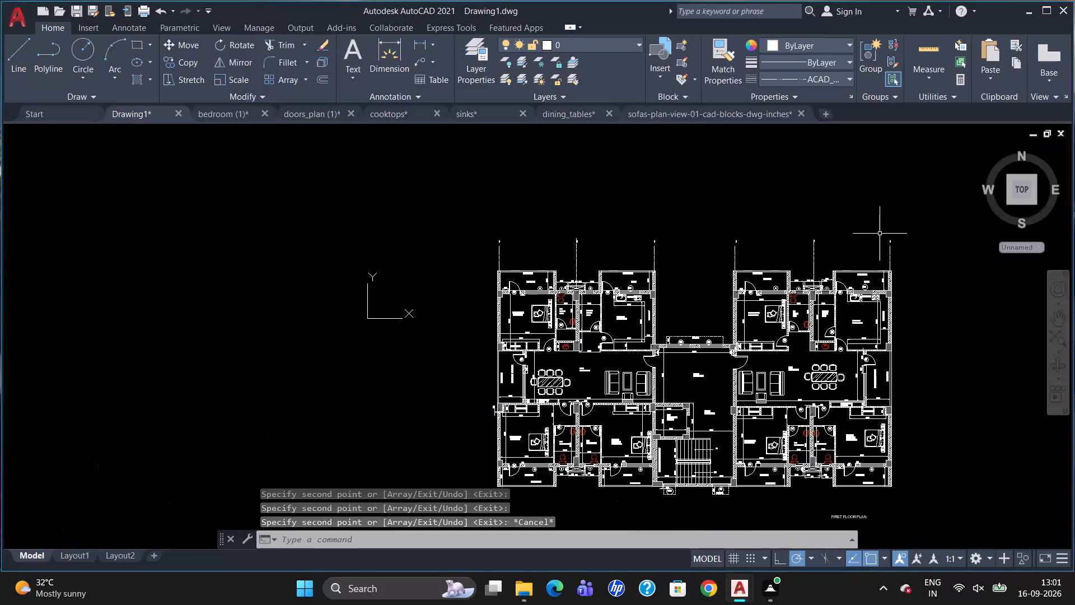
scroll(554, 253, up, 2)
scroll(621, 231, up, 1)
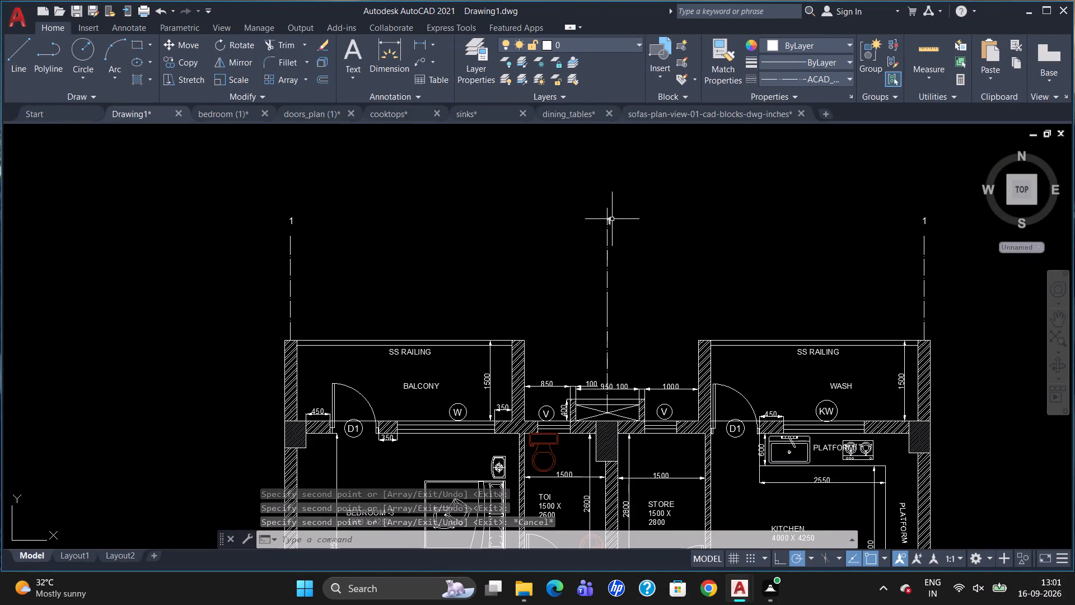
scroll(606, 221, up, 2)
double_click(614, 214)
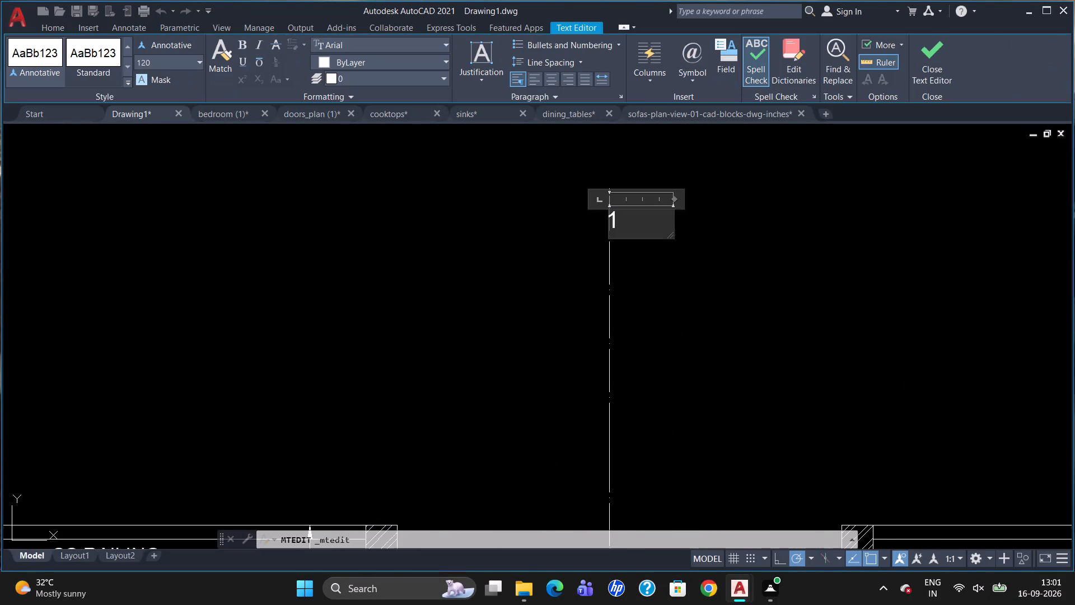
click(625, 224)
key(BackSpace)
key(2)
click(539, 277)
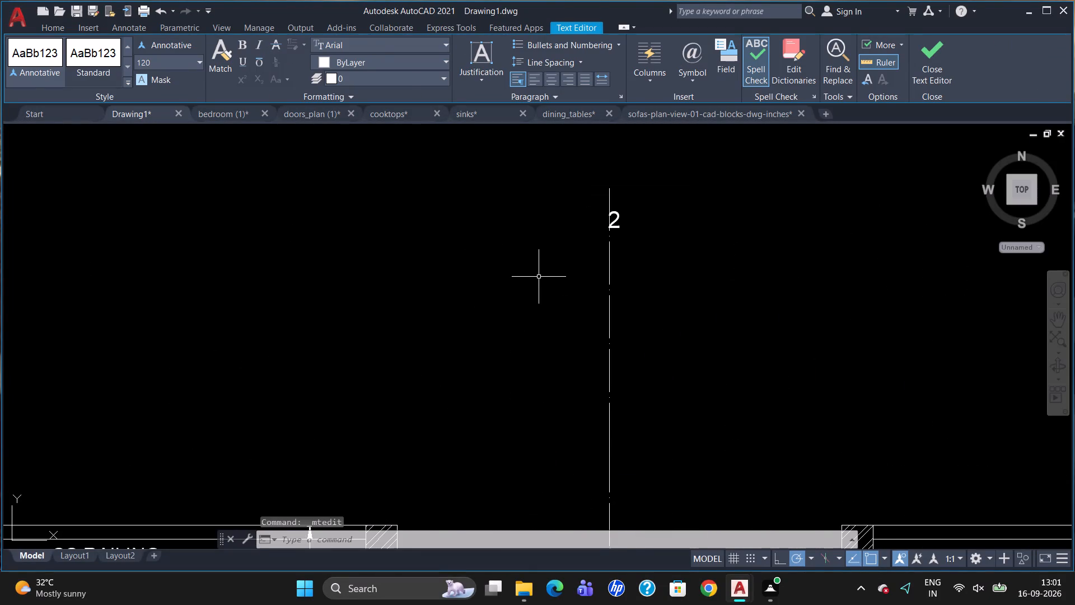
Trim the top of the first flat's duct centre line where it runs through the "2" label.
scroll(493, 277, down, 2)
scroll(538, 260, up, 1)
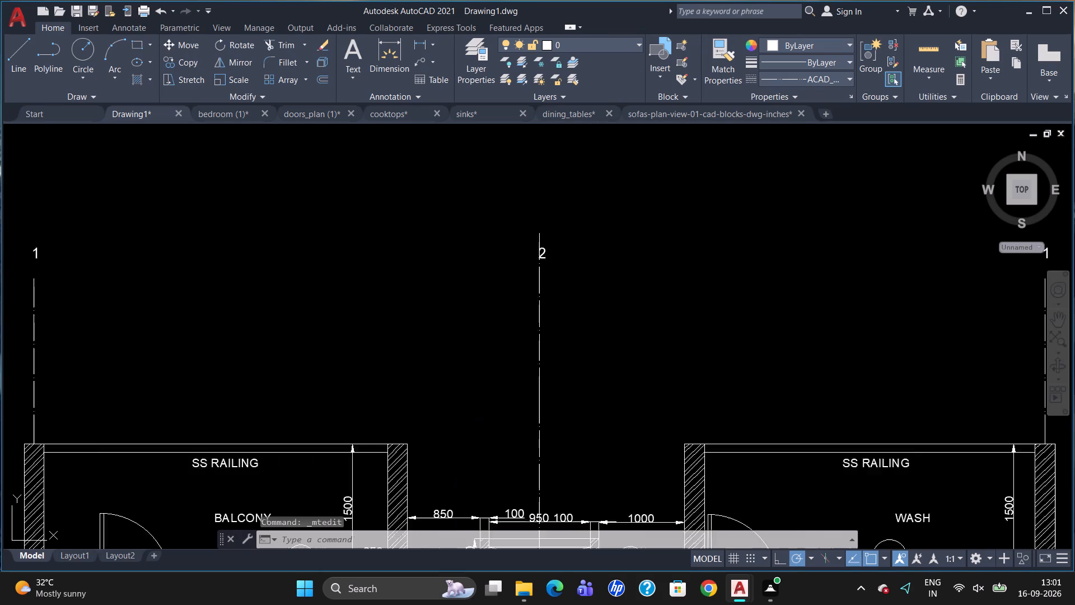
scroll(538, 260, up, 1)
text(TR)
key(Return)
key(Return)
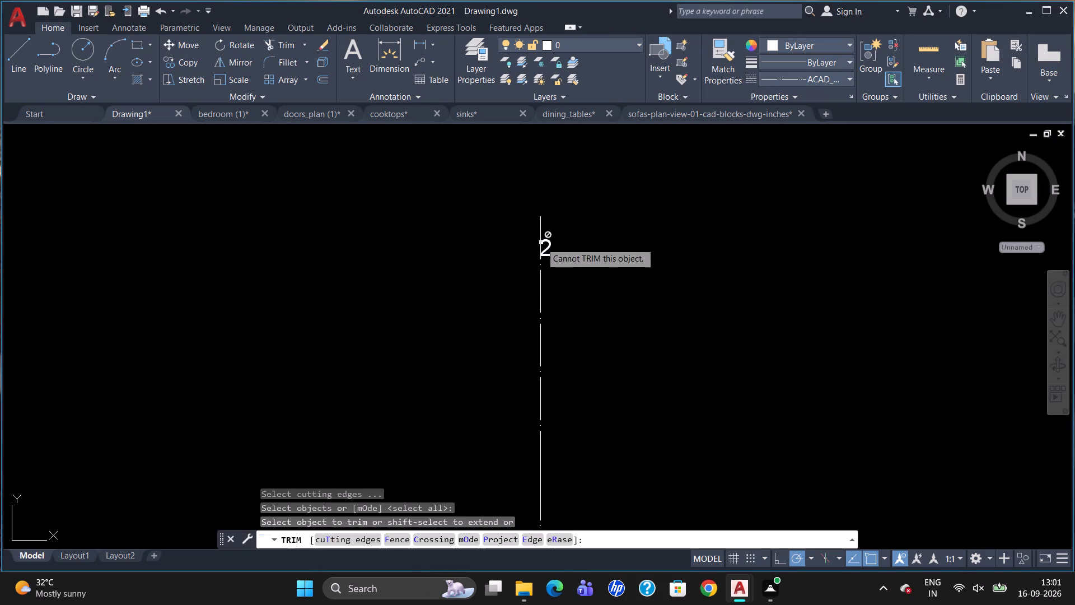
click(540, 227)
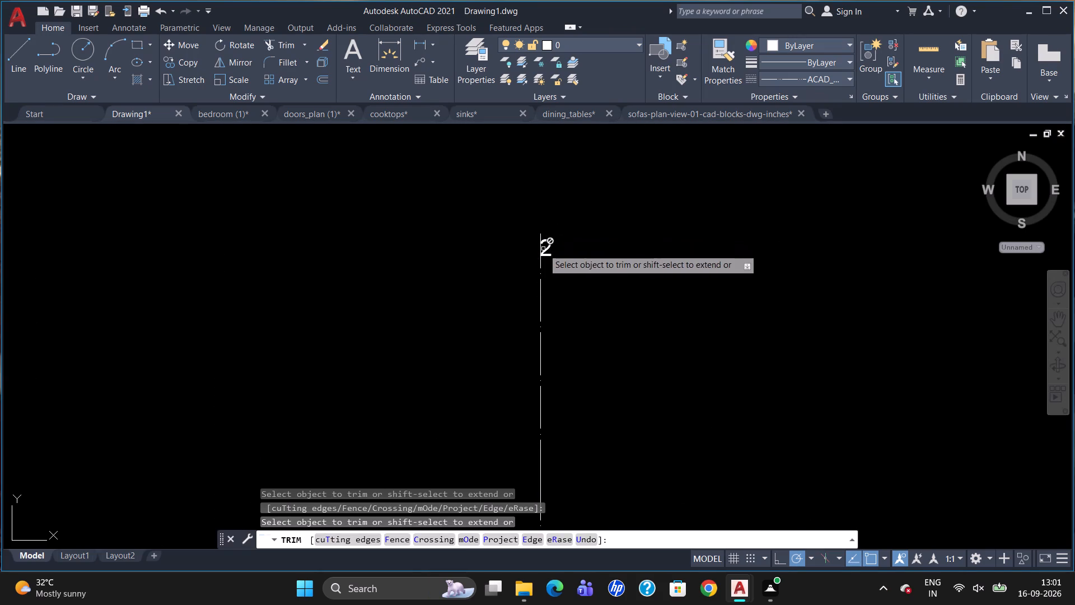
click(539, 246)
key(Escape)
Change the label above the first flat's outer wash wall centre line to 4.
scroll(462, 283, down, 2)
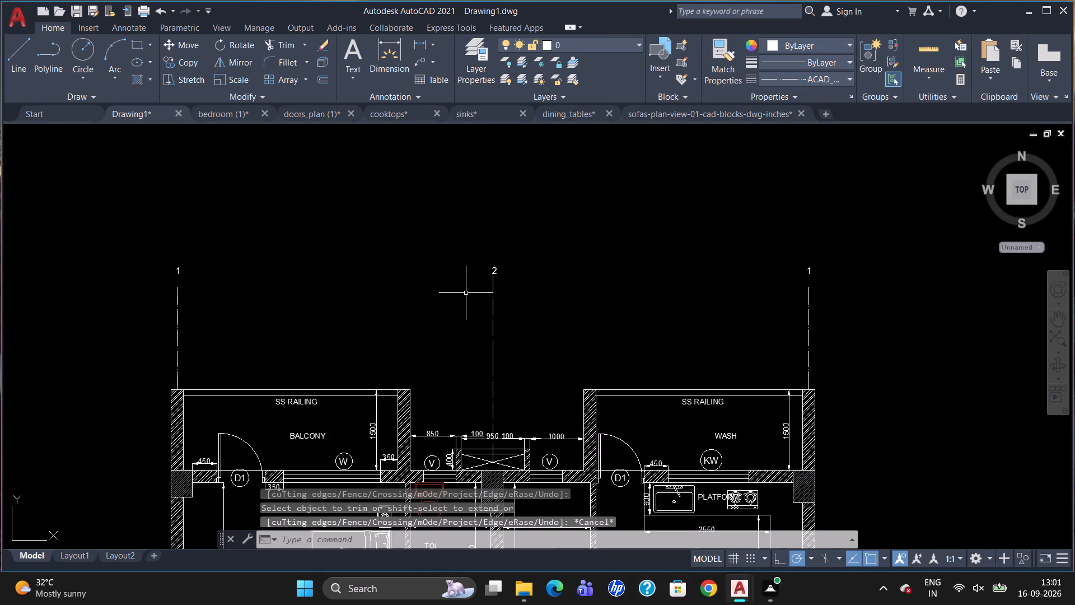
scroll(522, 291, down, 1)
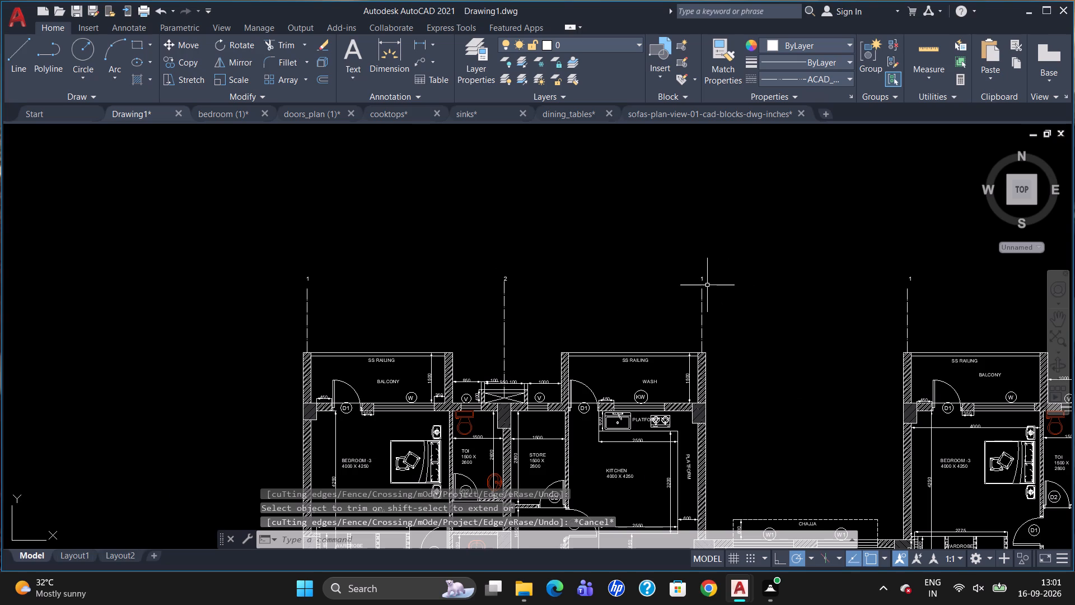
double_click(702, 277)
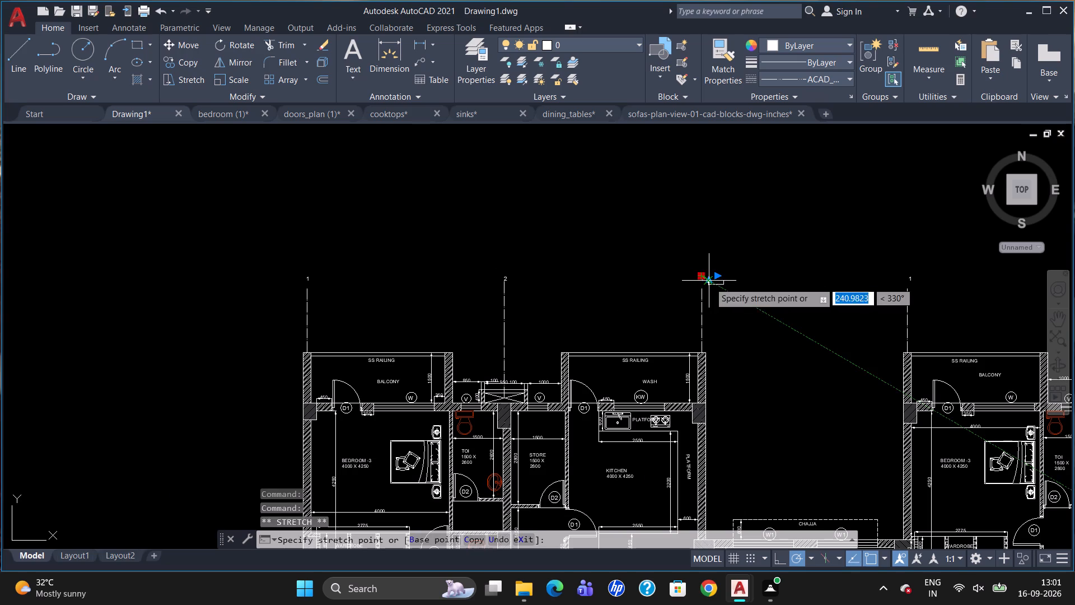
key(Escape)
scroll(720, 274, up, 3)
double_click(670, 288)
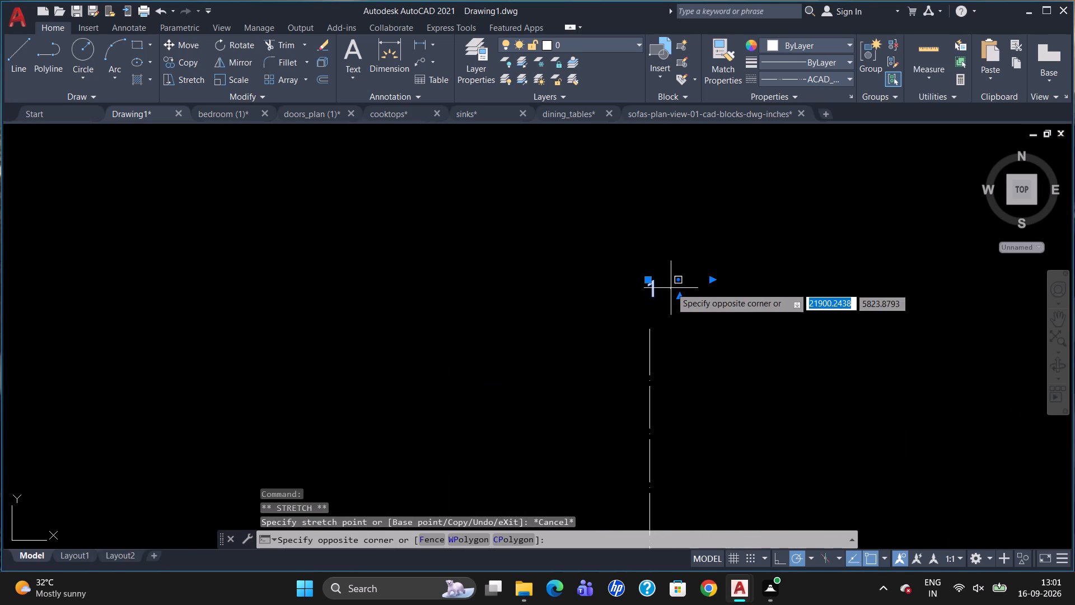
double_click(655, 292)
click(660, 292)
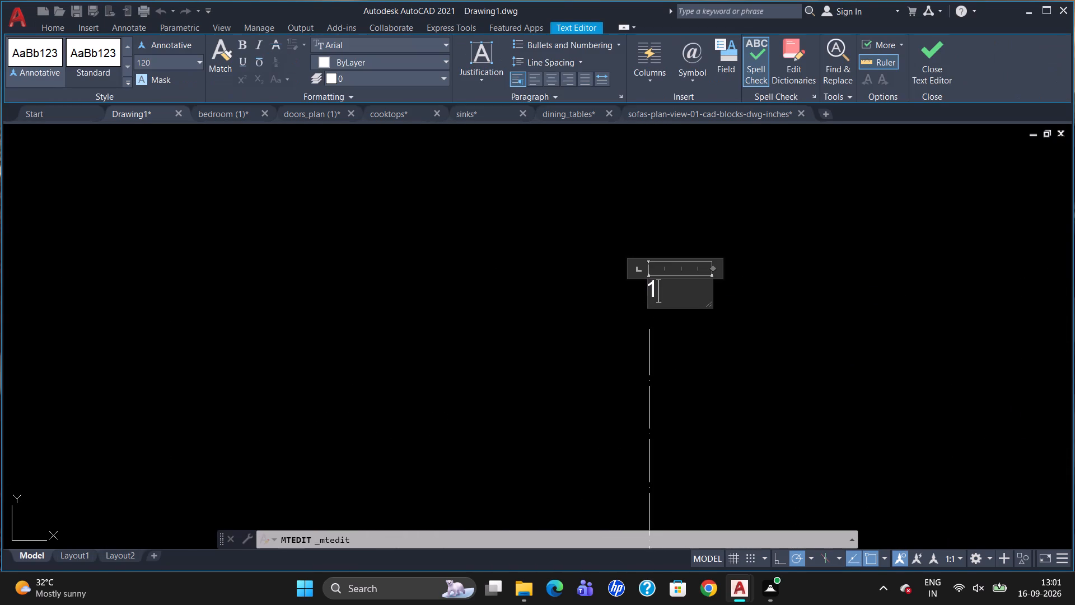
key(BackSpace)
key(4)
click(609, 324)
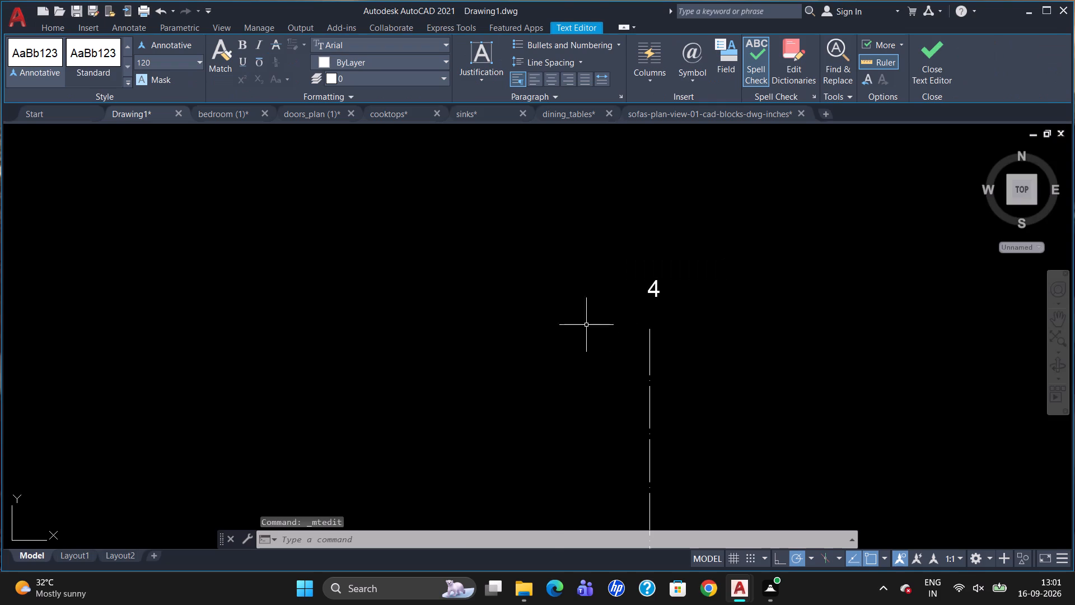
Change the label above the second flat's balcony wall centre line to 6.
scroll(479, 311, down, 3)
scroll(668, 295, down, 3)
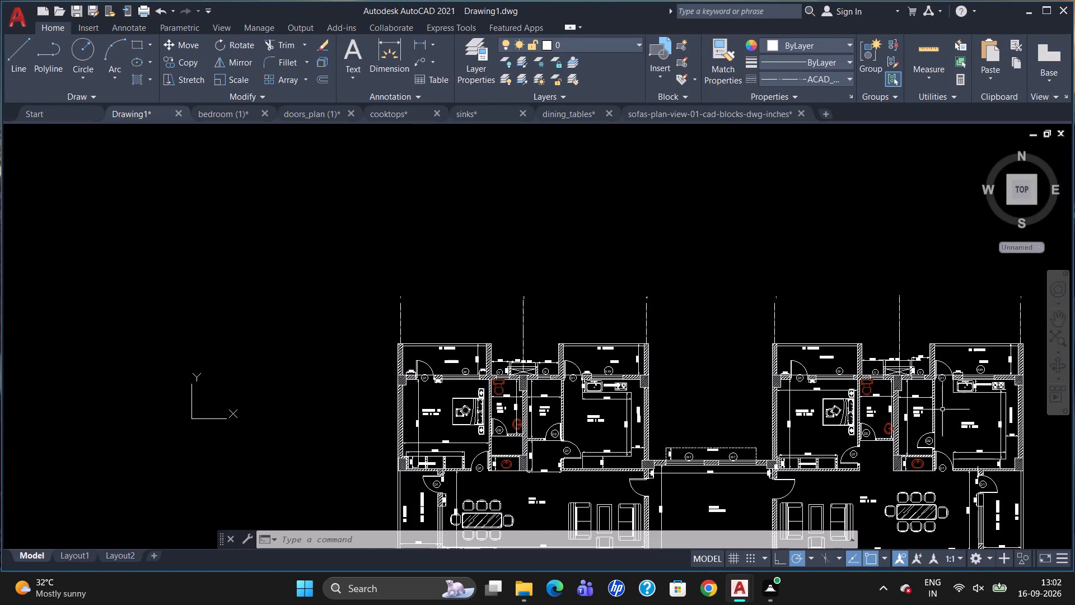
scroll(909, 400, up, 1)
scroll(526, 392, down, 1)
scroll(611, 323, up, 2)
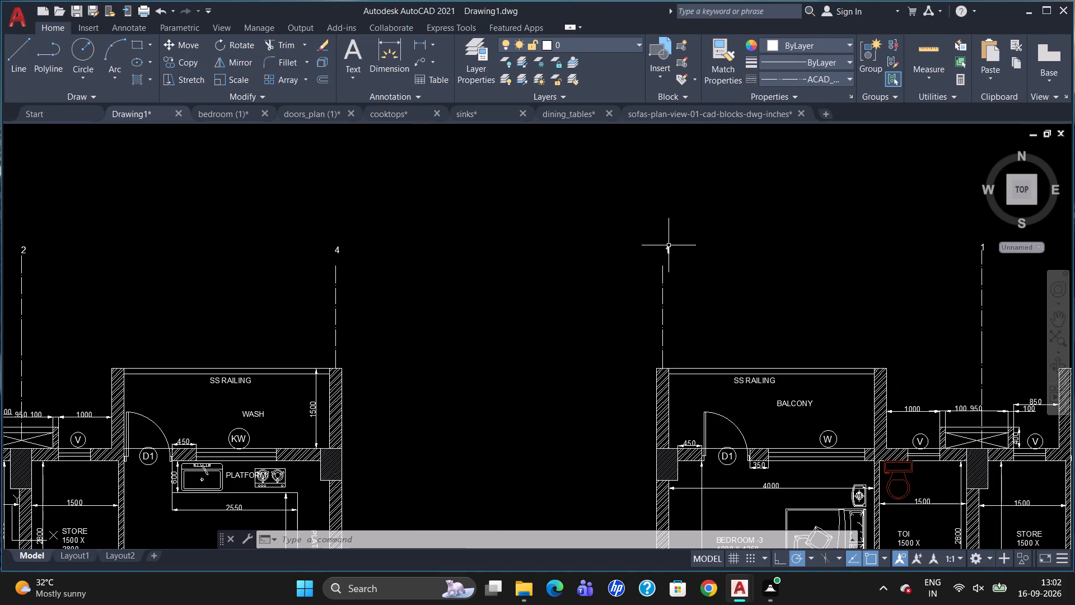
double_click(669, 245)
click(690, 256)
click(681, 253)
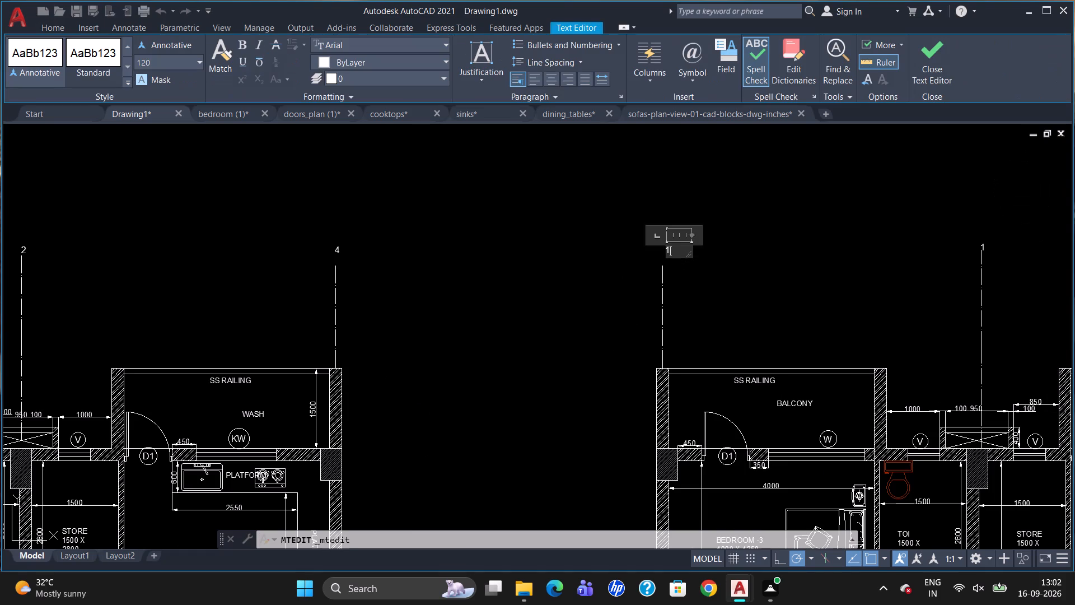
key(BackSpace)
key(6)
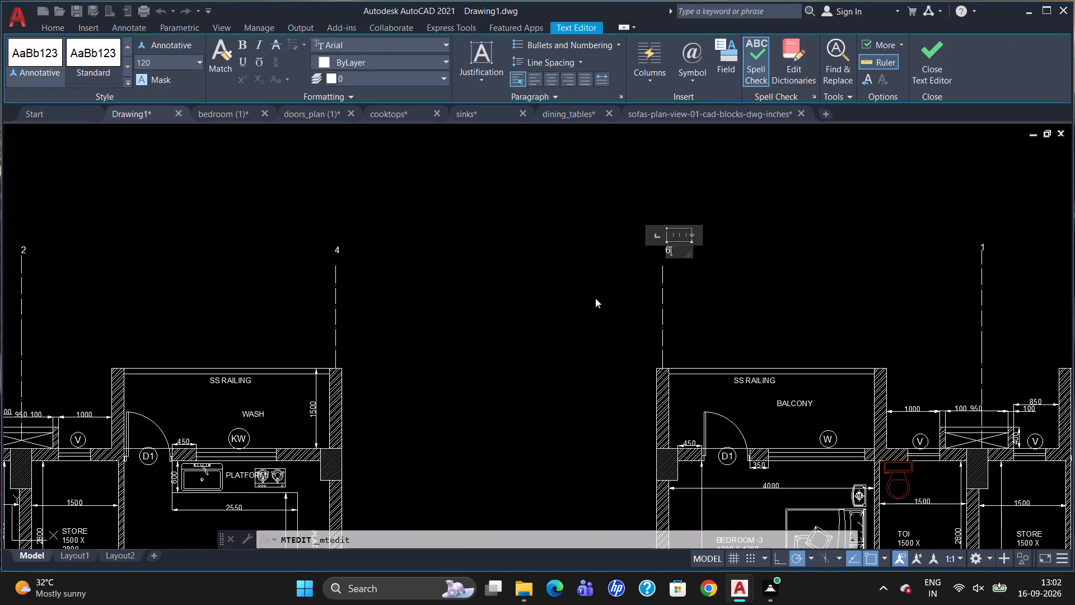
click(593, 301)
Change the label on the second flat's duct centre line, between the balcony and wash, to 8.
scroll(581, 336, down, 2)
scroll(791, 294, up, 2)
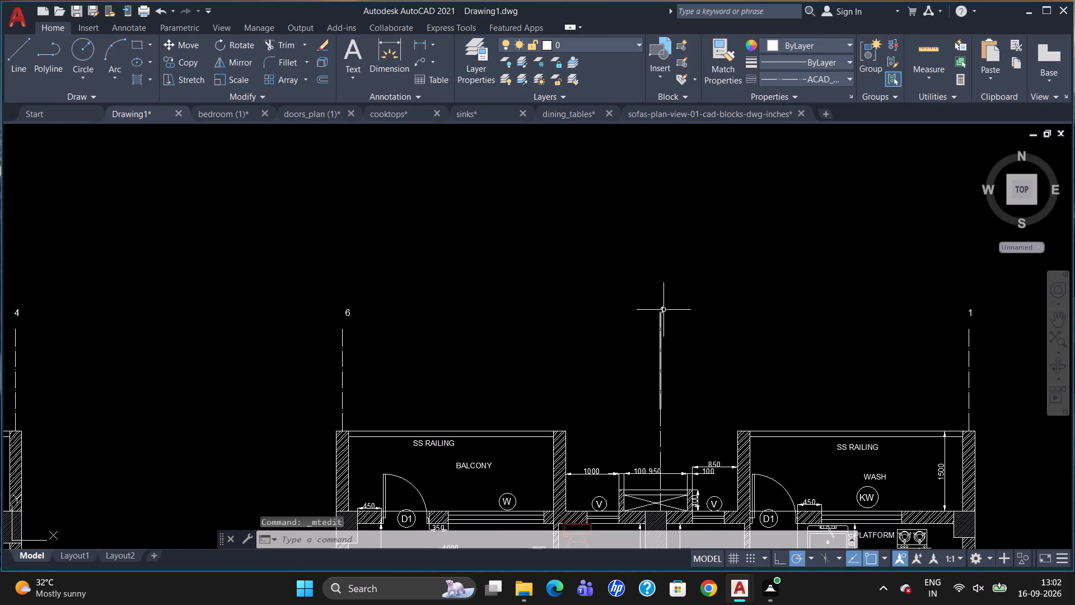
double_click(662, 308)
click(670, 309)
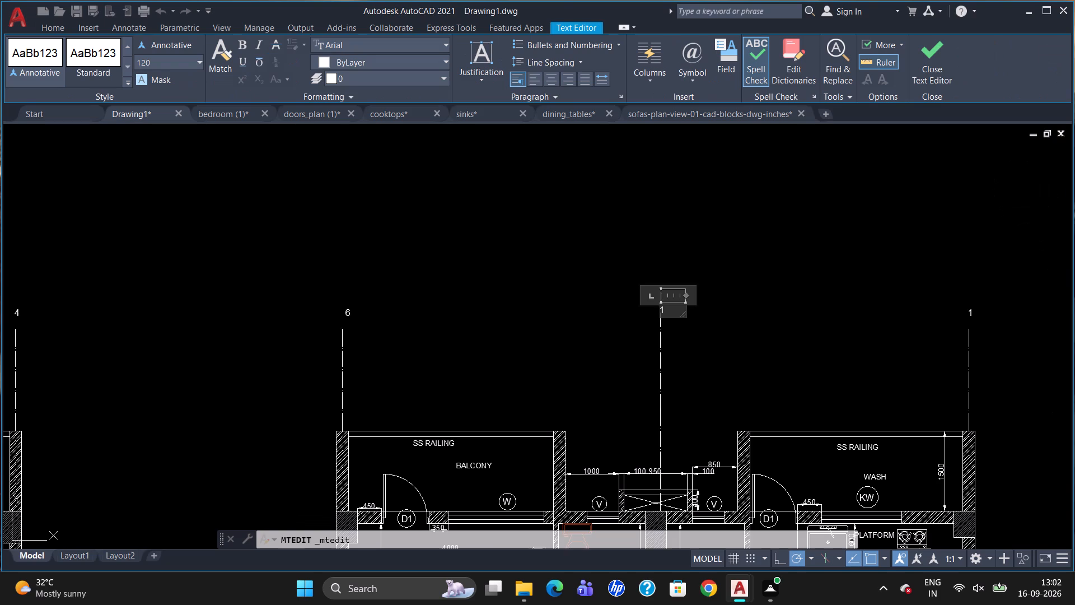
key(BackSpace)
key(8)
click(618, 331)
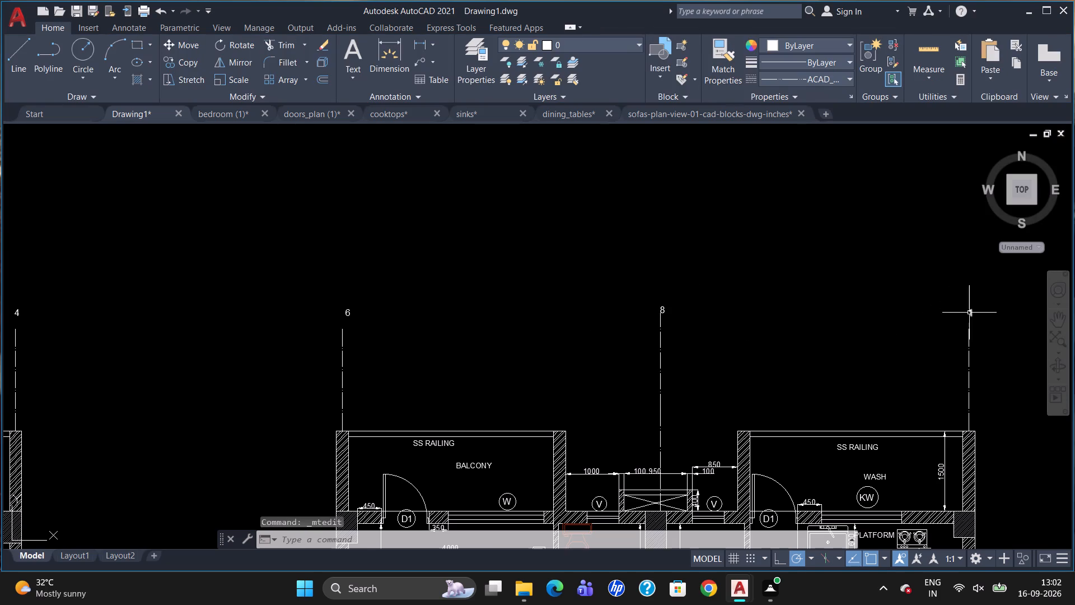
Change the label above the second flat's outer wash wall centre line to 9.
double_click(971, 313)
drag(978, 320, 949, 325)
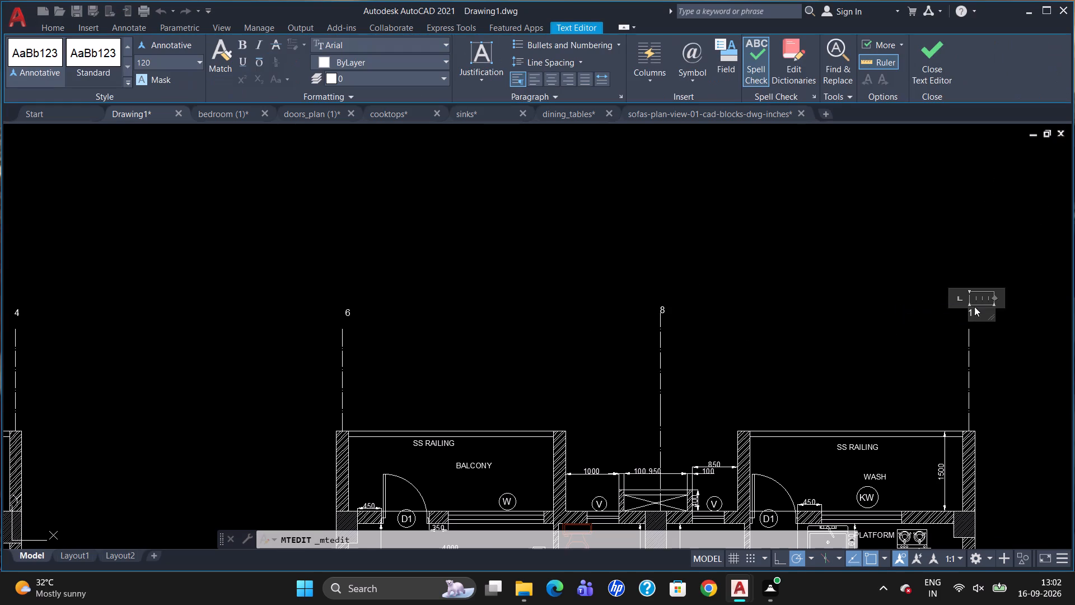
click(975, 306)
click(975, 310)
key(BackSpace)
key(9)
click(881, 328)
key(Escape)
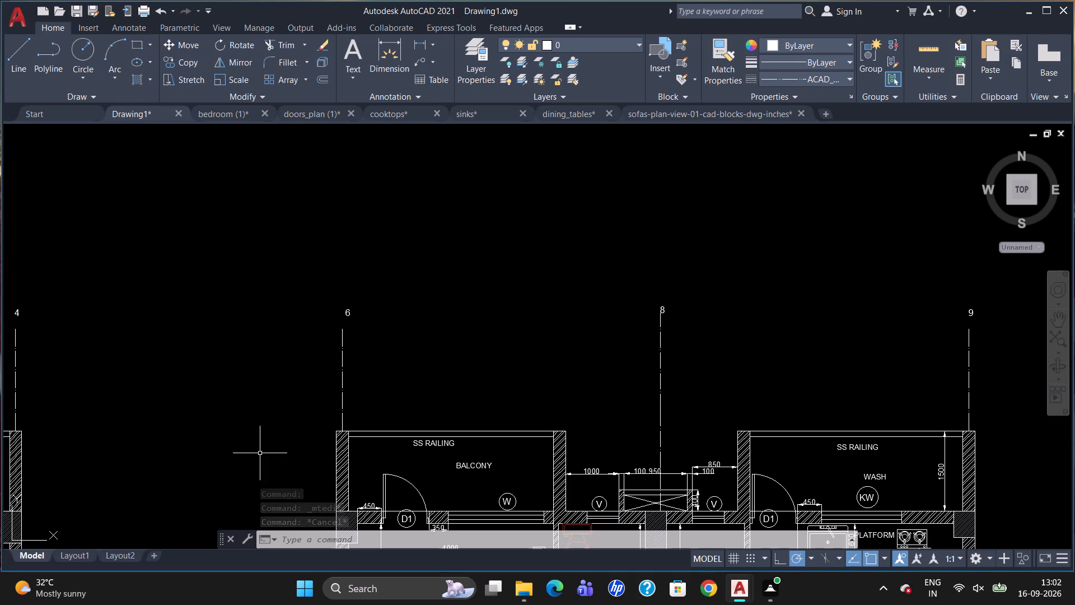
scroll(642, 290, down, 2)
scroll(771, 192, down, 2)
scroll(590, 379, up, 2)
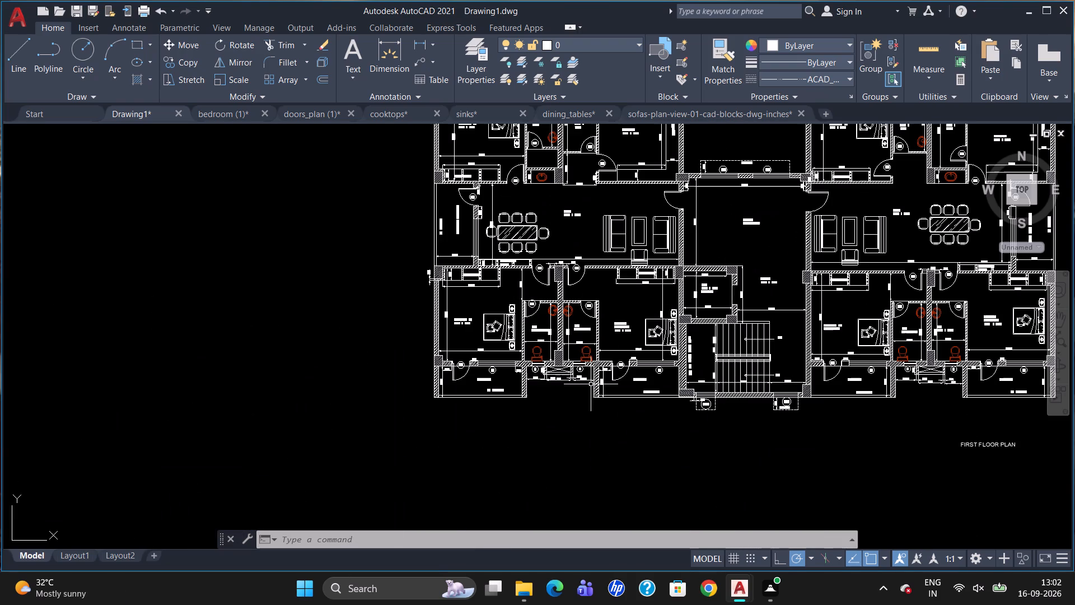
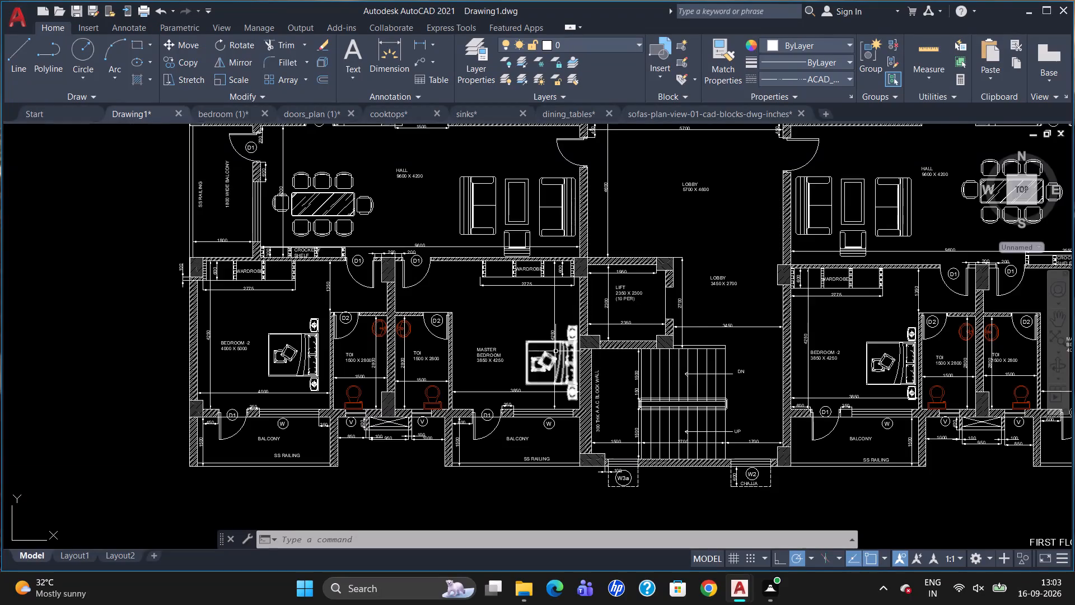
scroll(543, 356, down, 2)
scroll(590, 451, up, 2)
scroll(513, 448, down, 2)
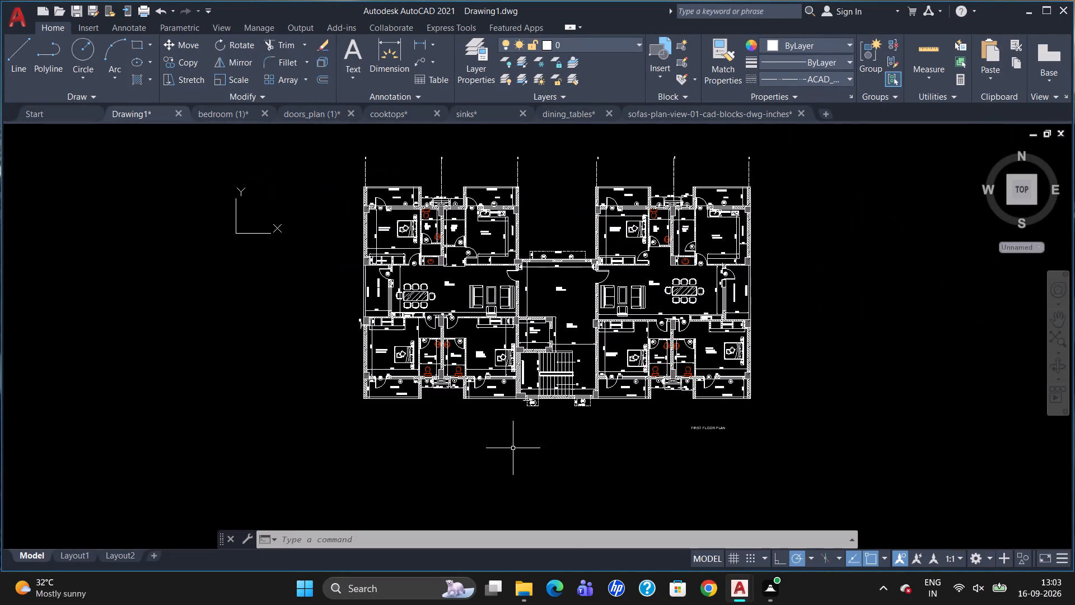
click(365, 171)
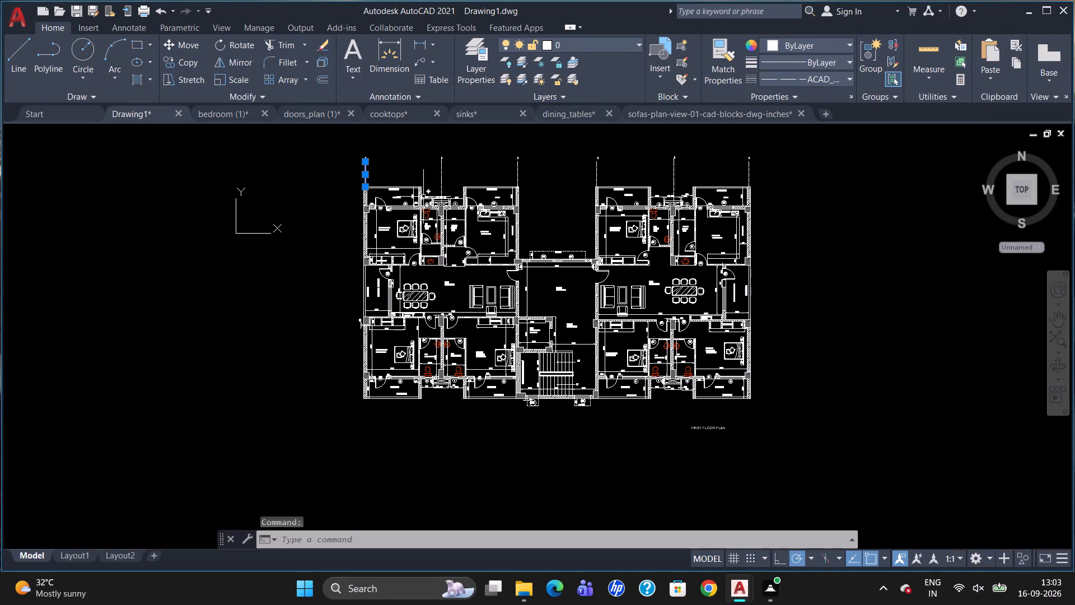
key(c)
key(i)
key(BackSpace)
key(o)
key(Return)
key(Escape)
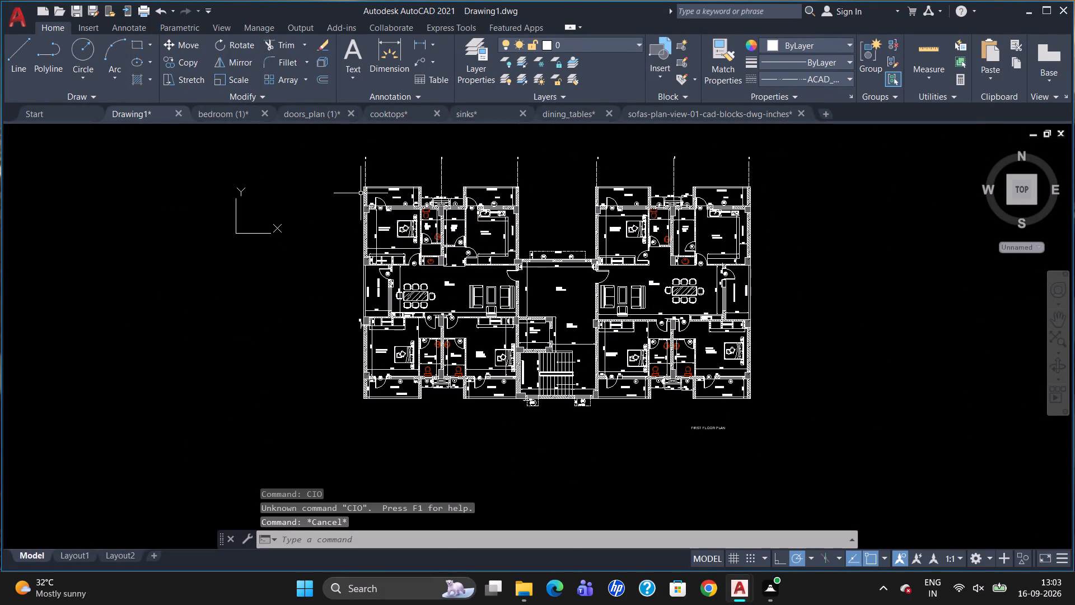
Copy the first flat's outermost top centre line straight down so it hangs below the bedroom-2 balcony's outer wall.
text(CO)
key(Return)
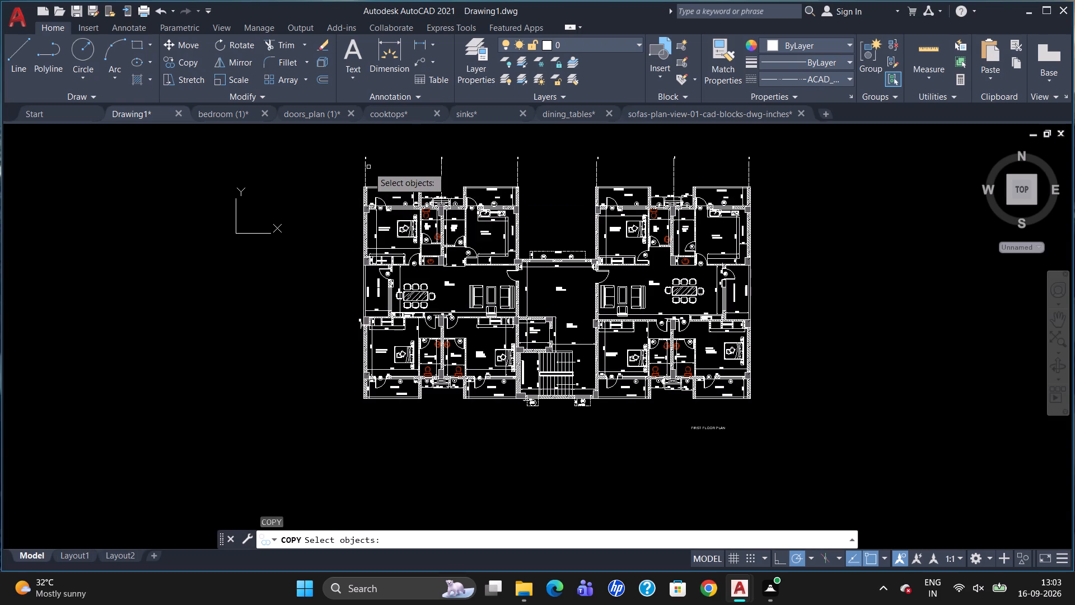
click(364, 169)
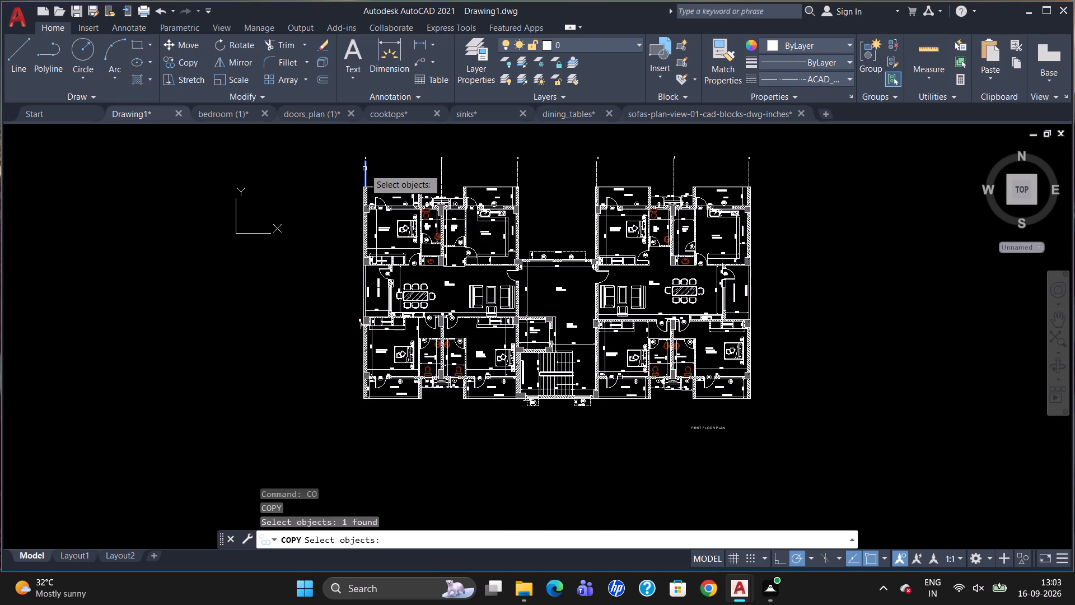
key(Return)
click(363, 185)
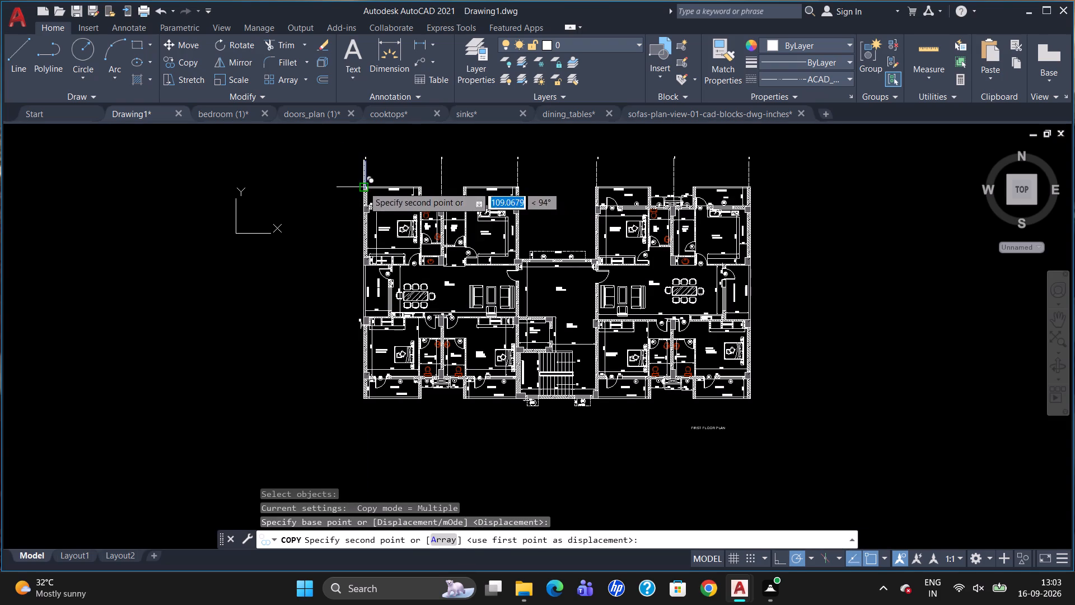
scroll(355, 448, up, 3)
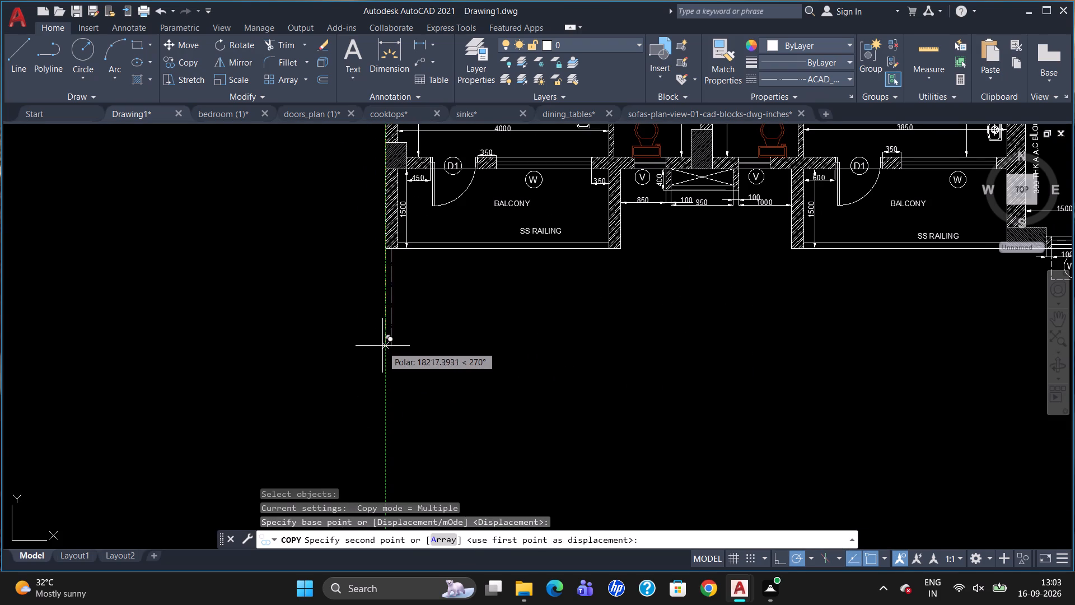
click(384, 350)
key(Escape)
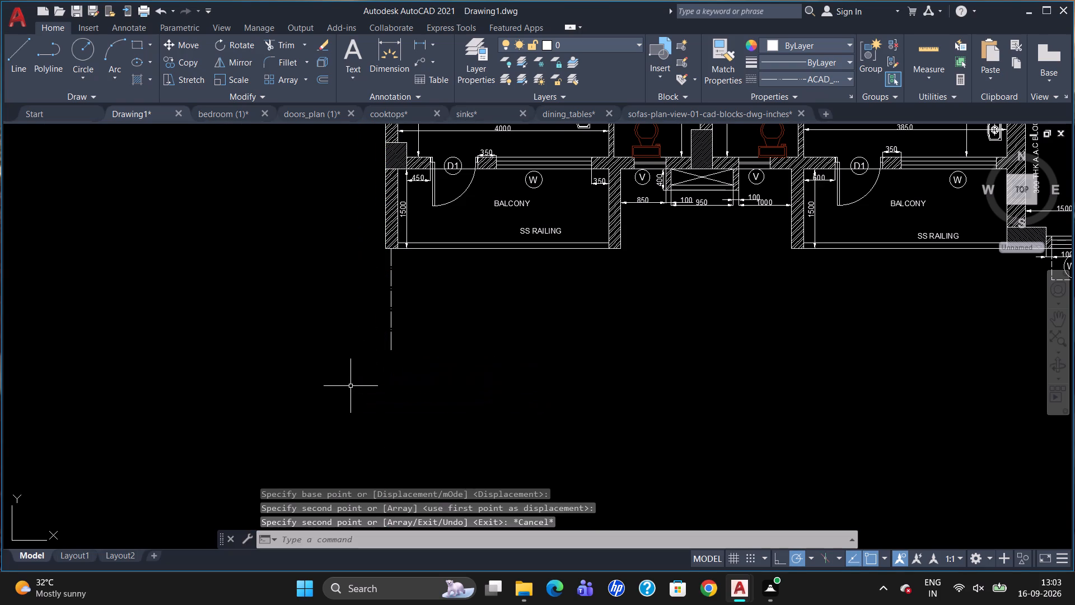
Copy the new lower centre line to the bedroom-2 balcony's inner wall, the duct column between the toilets, and the master bedroom balcony's side wall.
click(395, 314)
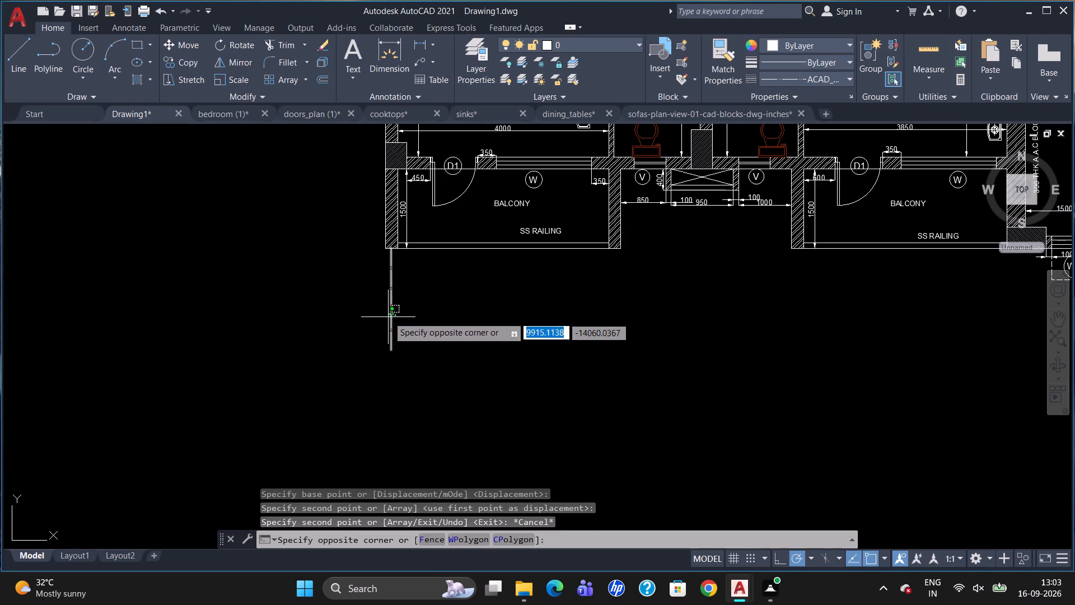
click(388, 317)
text(CO)
key(Return)
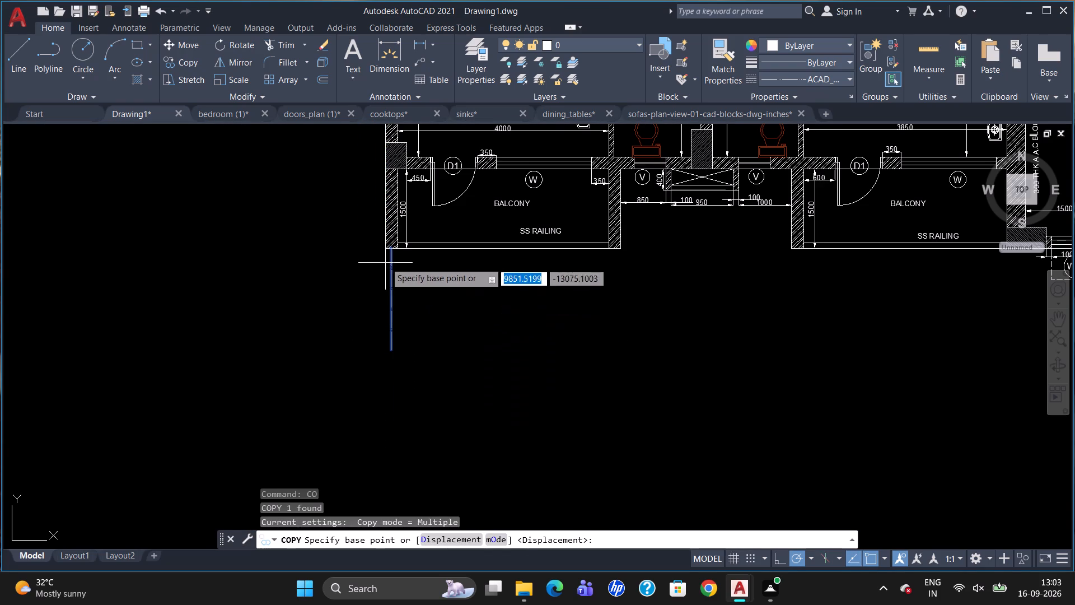
click(394, 249)
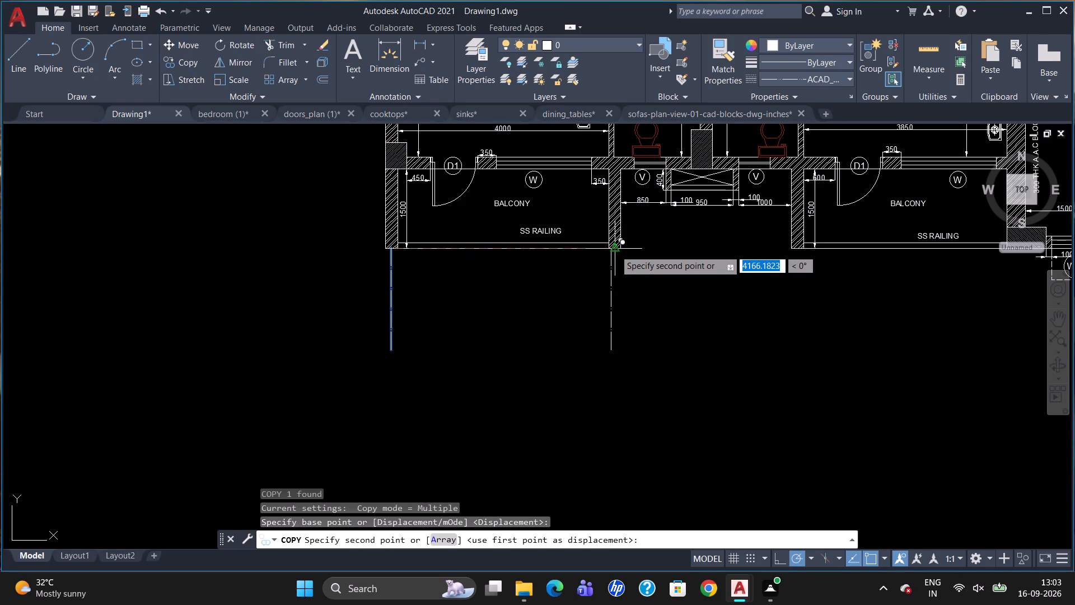
scroll(616, 250, up, 2)
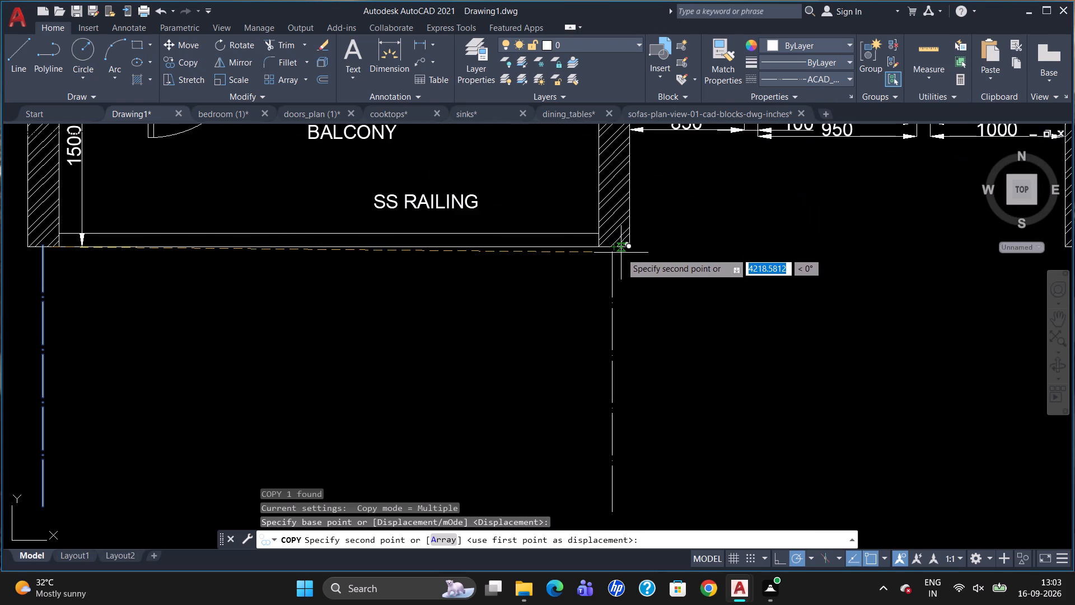
click(621, 250)
scroll(551, 259, down, 3)
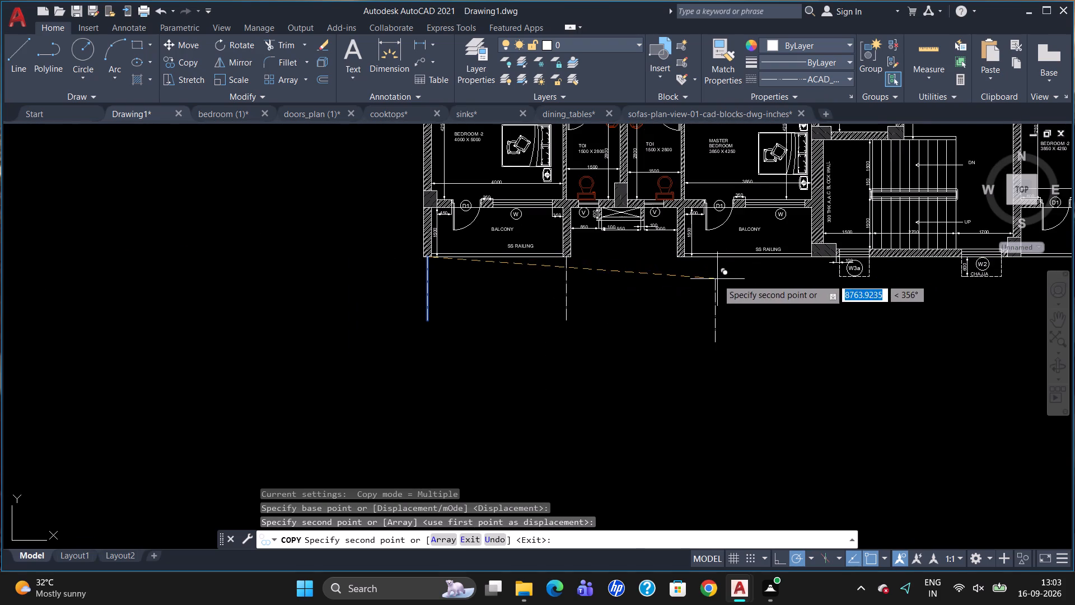
scroll(623, 230, up, 2)
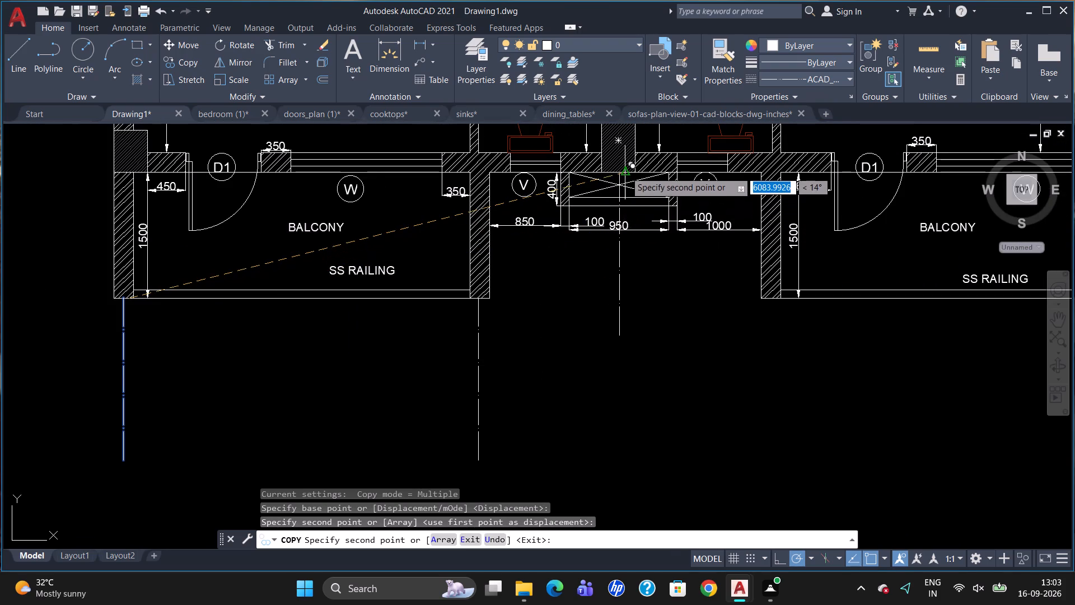
click(625, 170)
scroll(543, 253, down, 2)
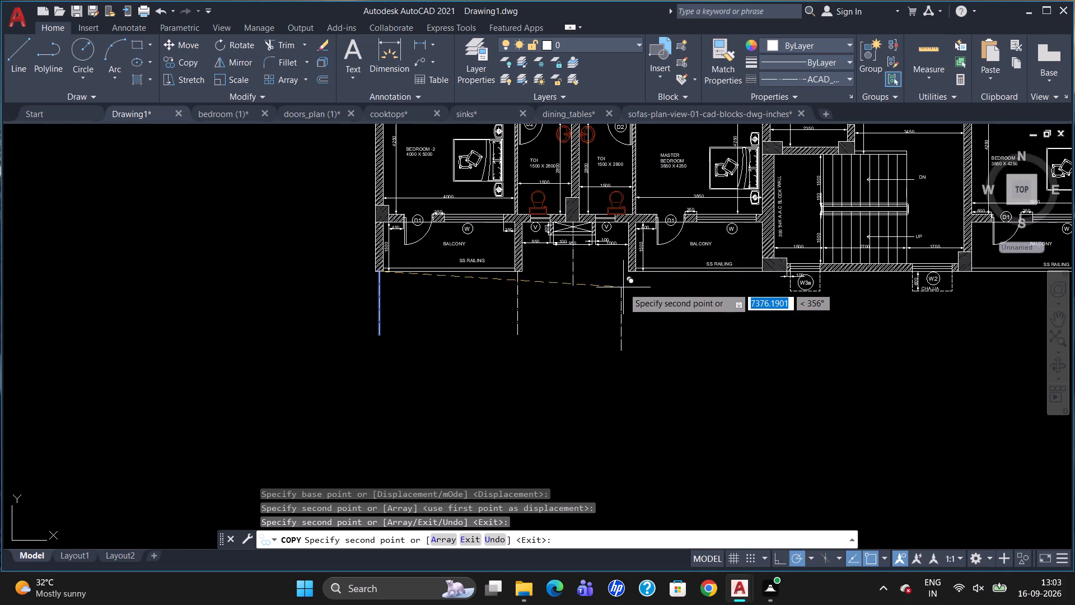
click(635, 272)
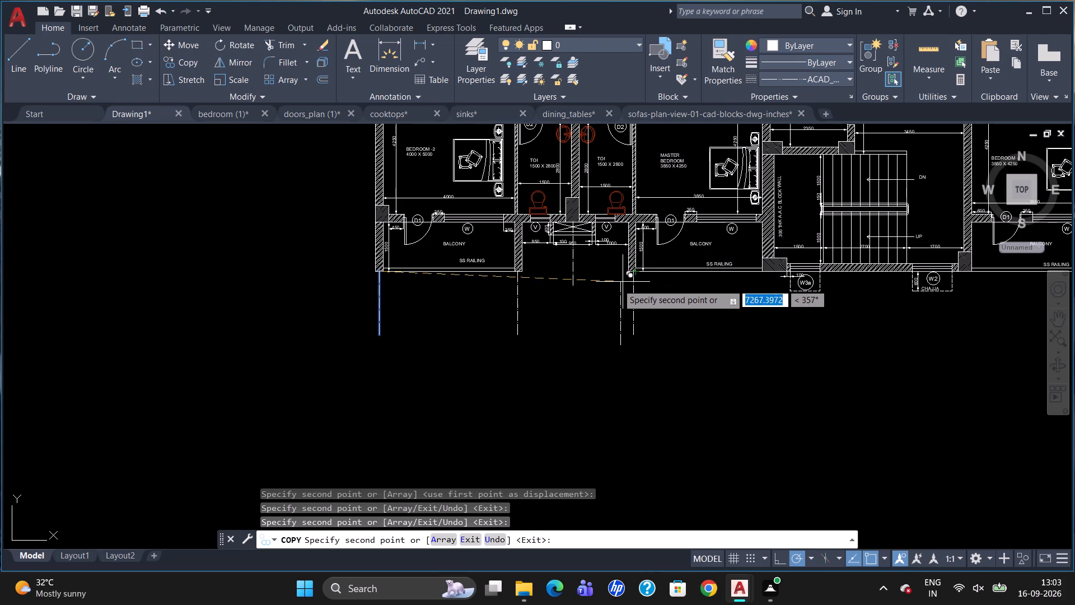
key(Escape)
Delete the centre line below the first flat's bedroom-2 balcony inner wall.
click(518, 299)
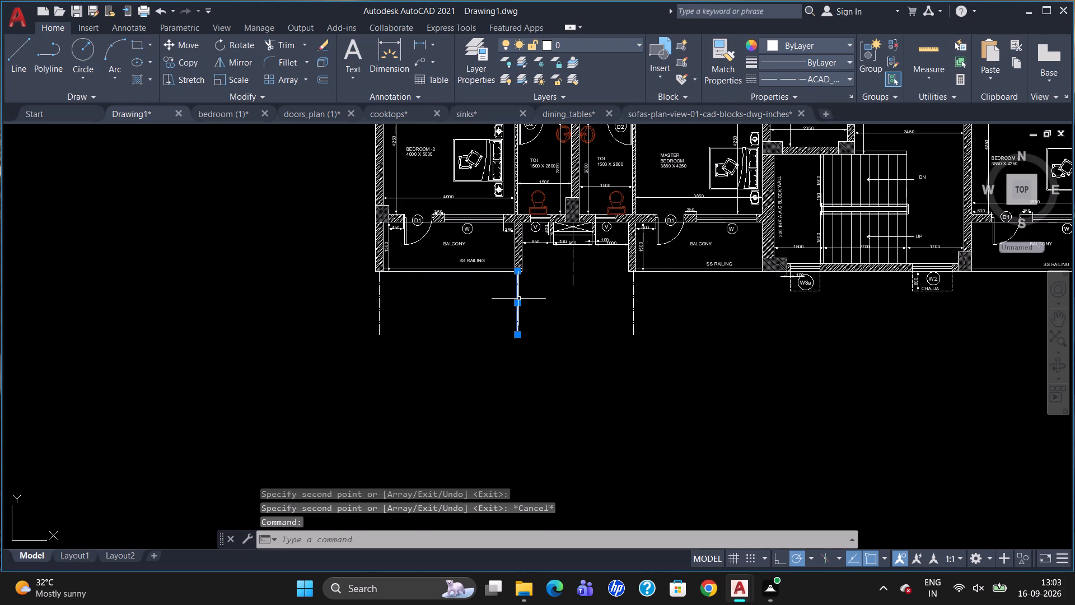
key(Delete)
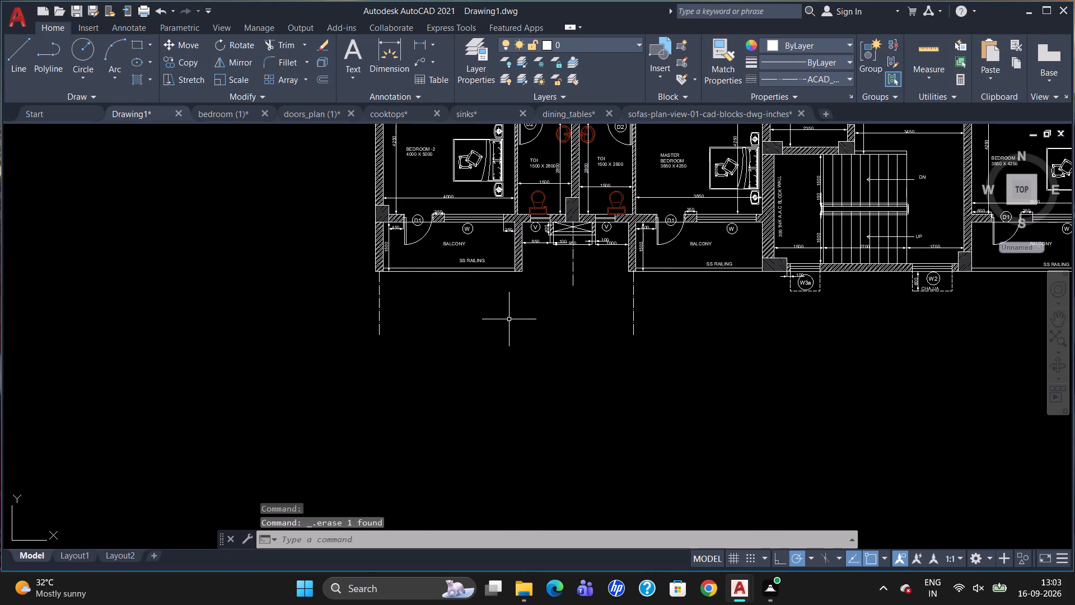
Copy the centre line below the first flat's master balcony wall to the second flat's outer balcony wall and its duct column.
scroll(484, 328, down, 2)
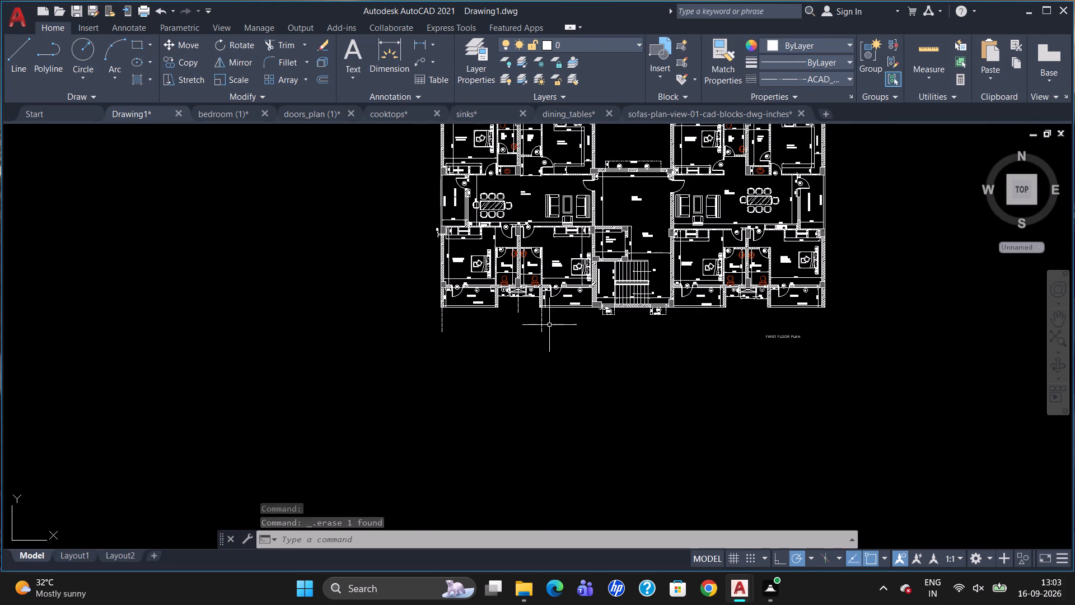
click(541, 318)
text(CO)
key(Return)
drag(543, 306, 548, 309)
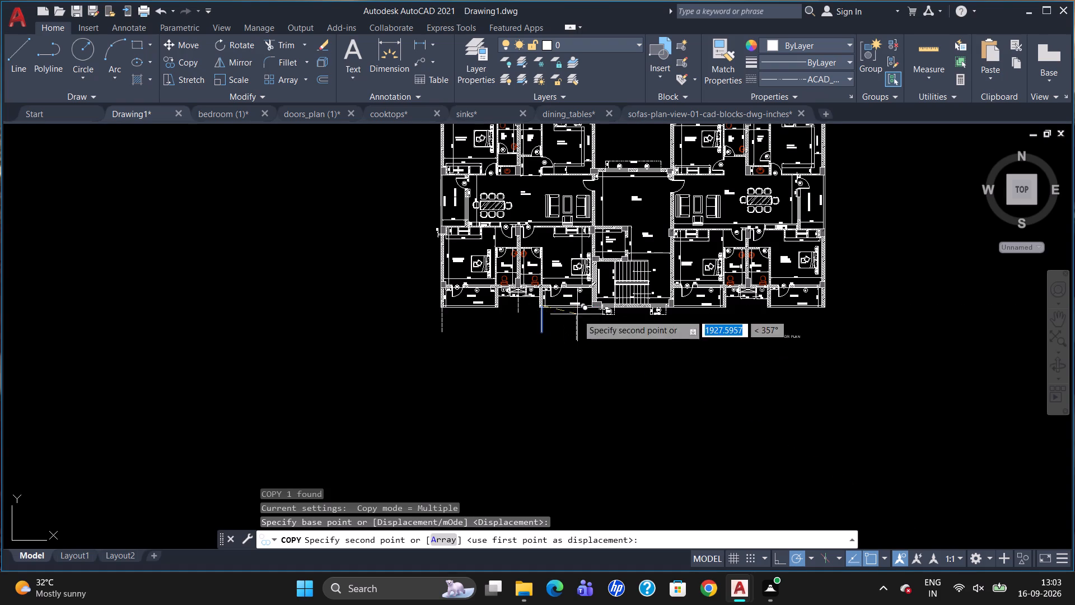
scroll(590, 312, up, 1)
scroll(592, 334, down, 2)
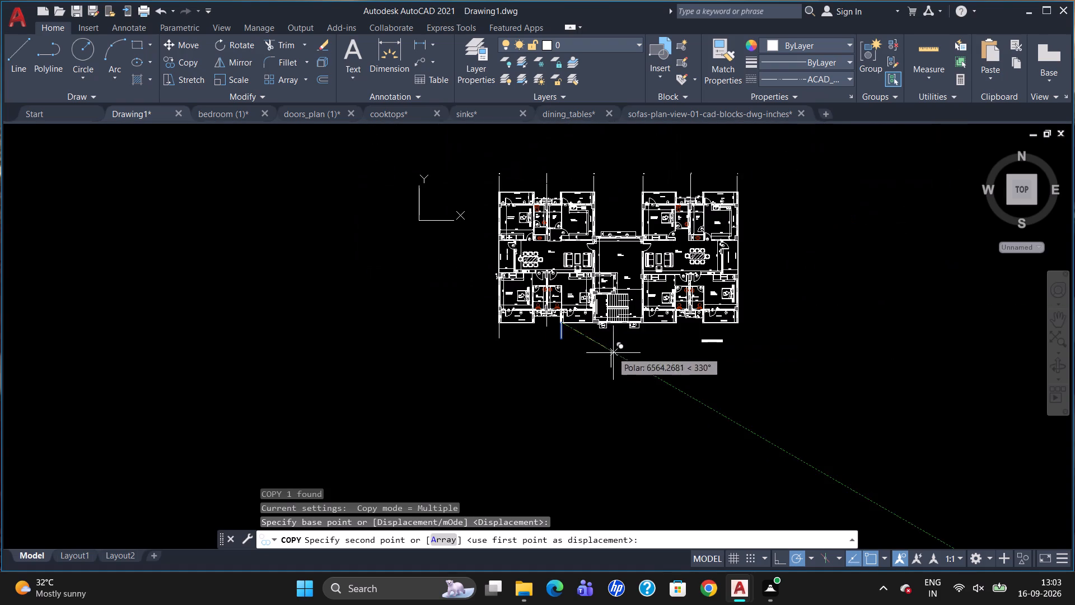
scroll(731, 338, up, 3)
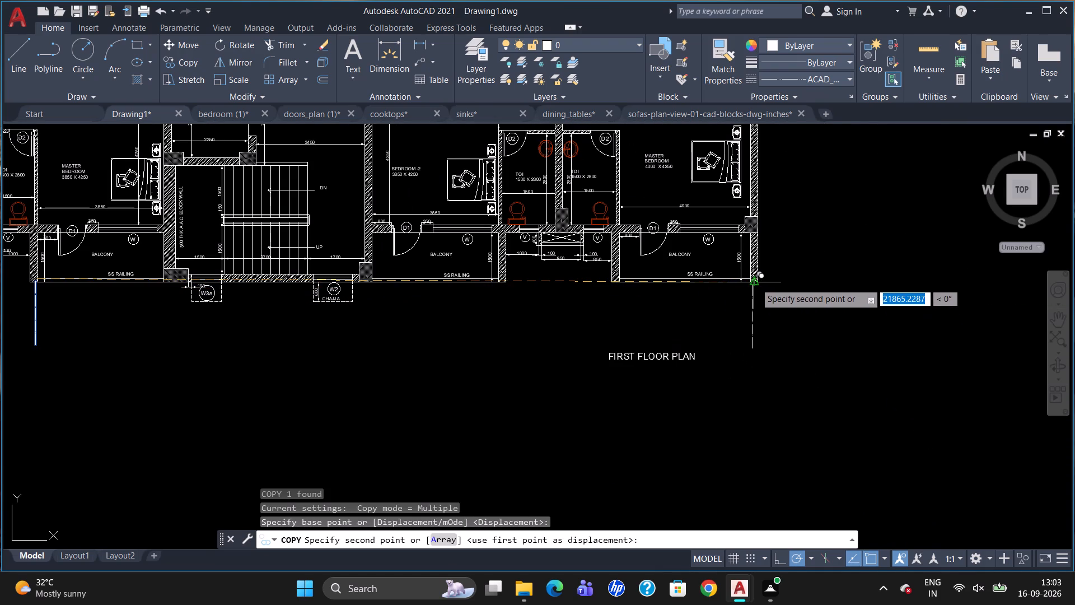
click(756, 282)
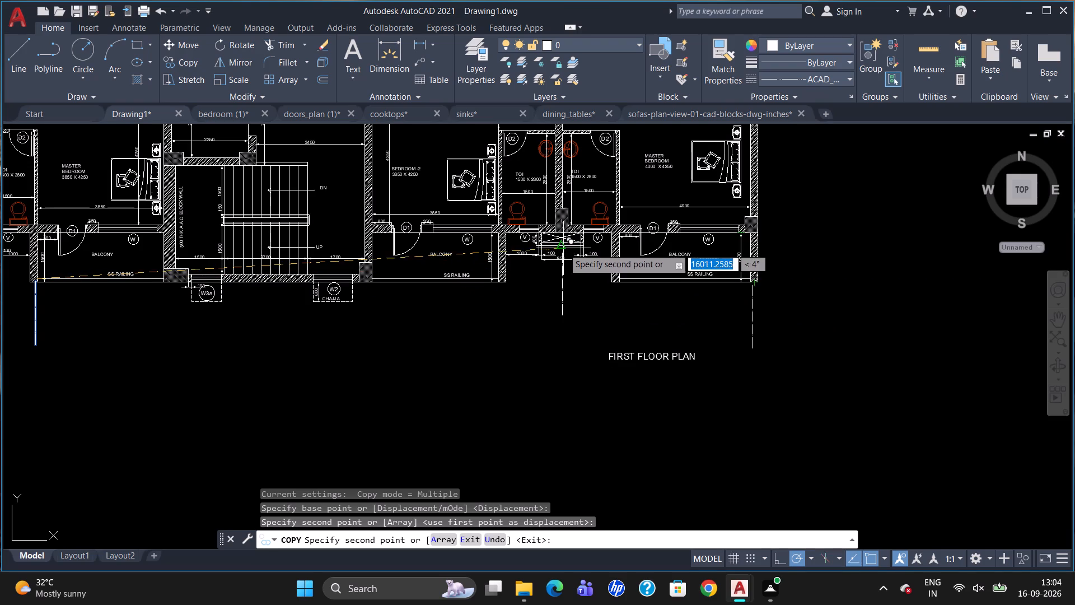
click(564, 236)
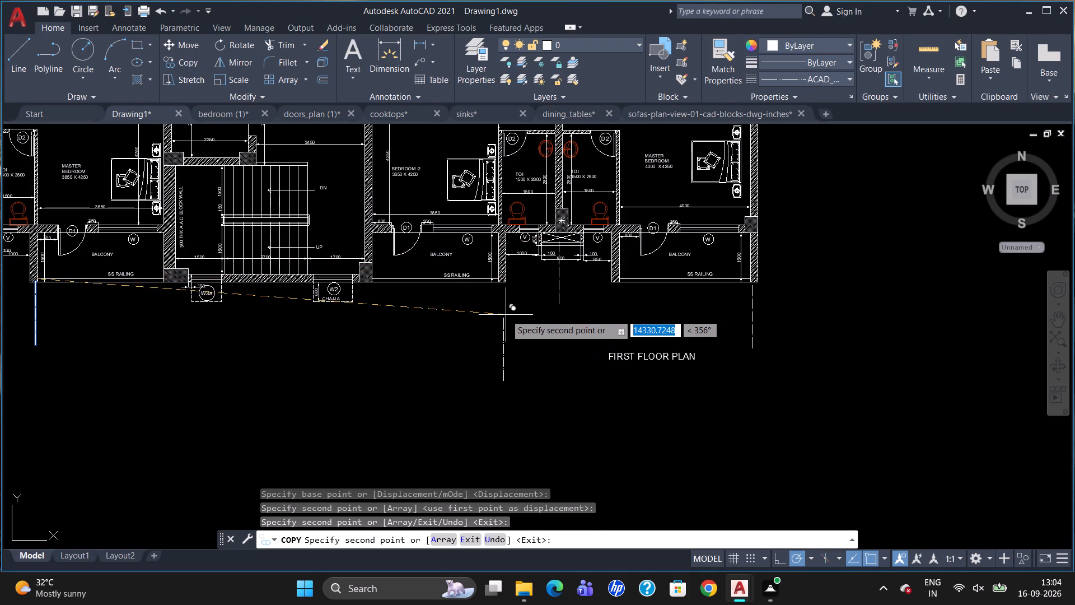
Copy the same centre line to the staircase corner column beside window W2, next to the second flat.
scroll(530, 335, down, 2)
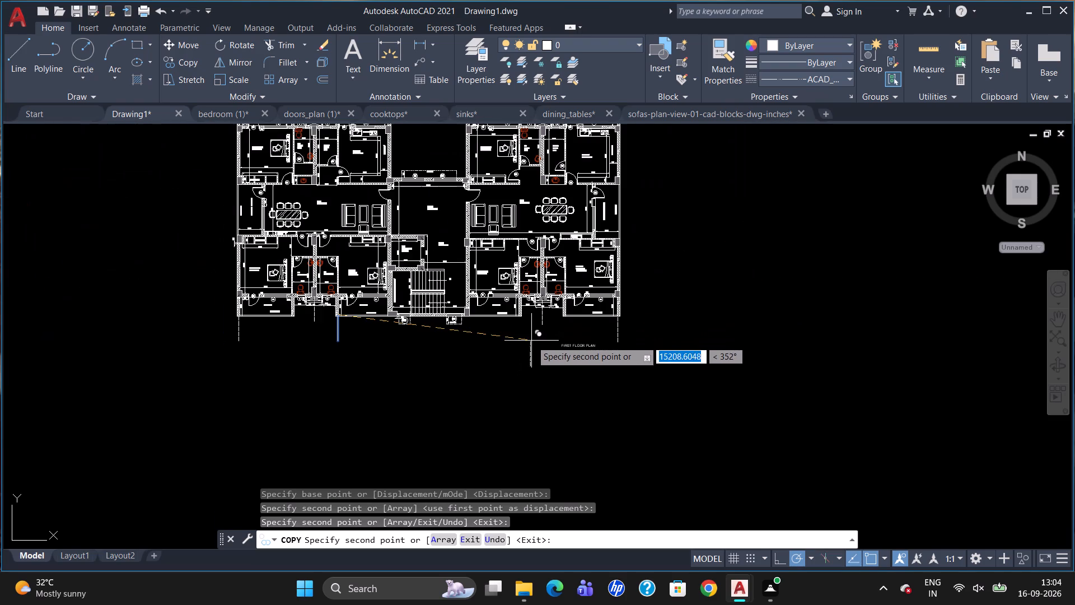
scroll(515, 347, down, 1)
scroll(492, 350, up, 2)
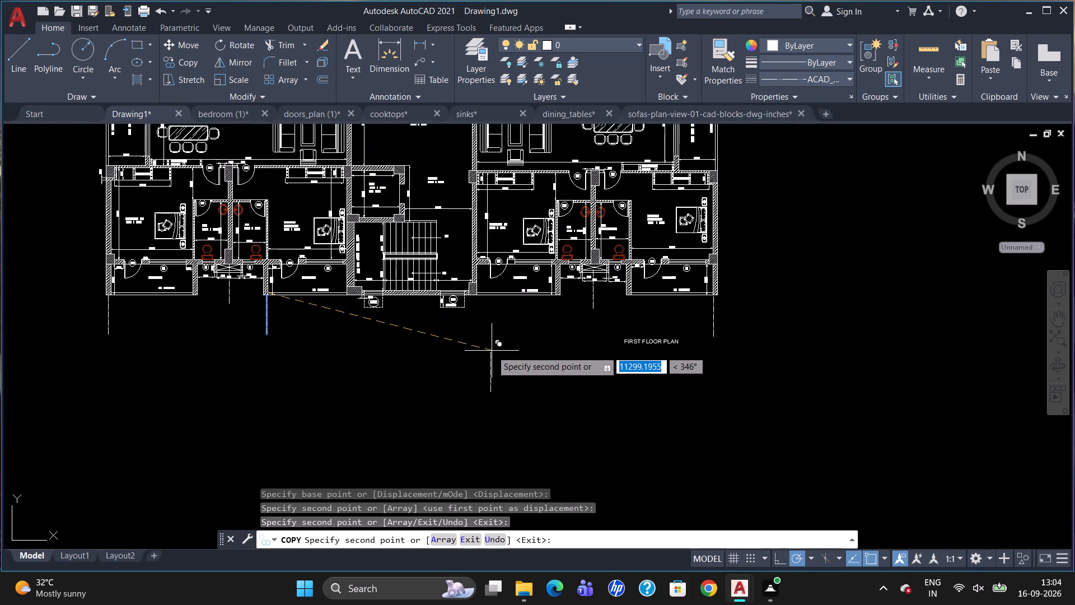
scroll(476, 310, up, 2)
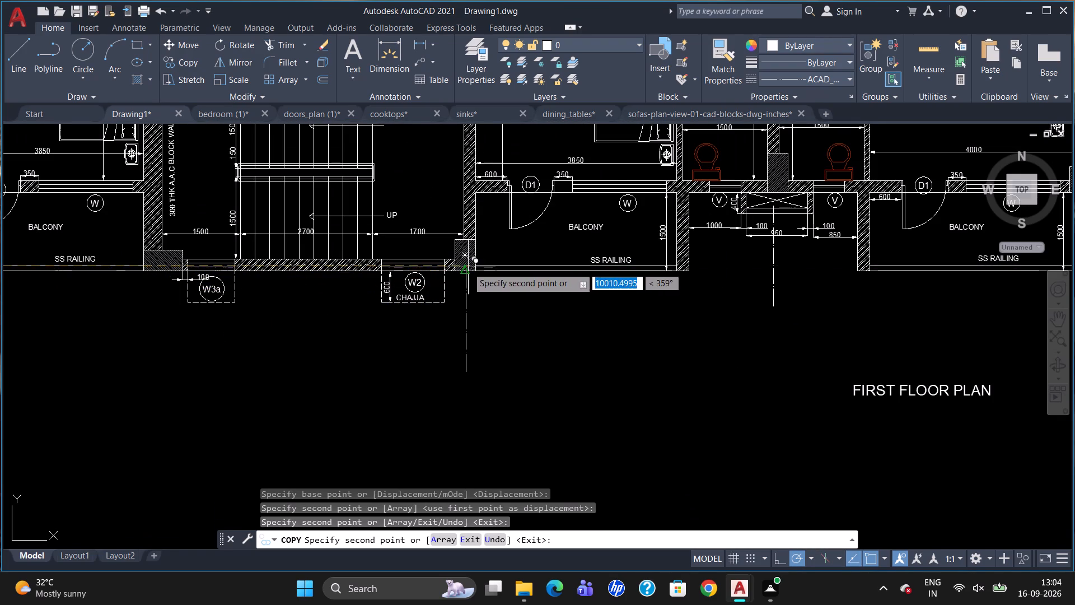
click(466, 265)
scroll(542, 317, down, 2)
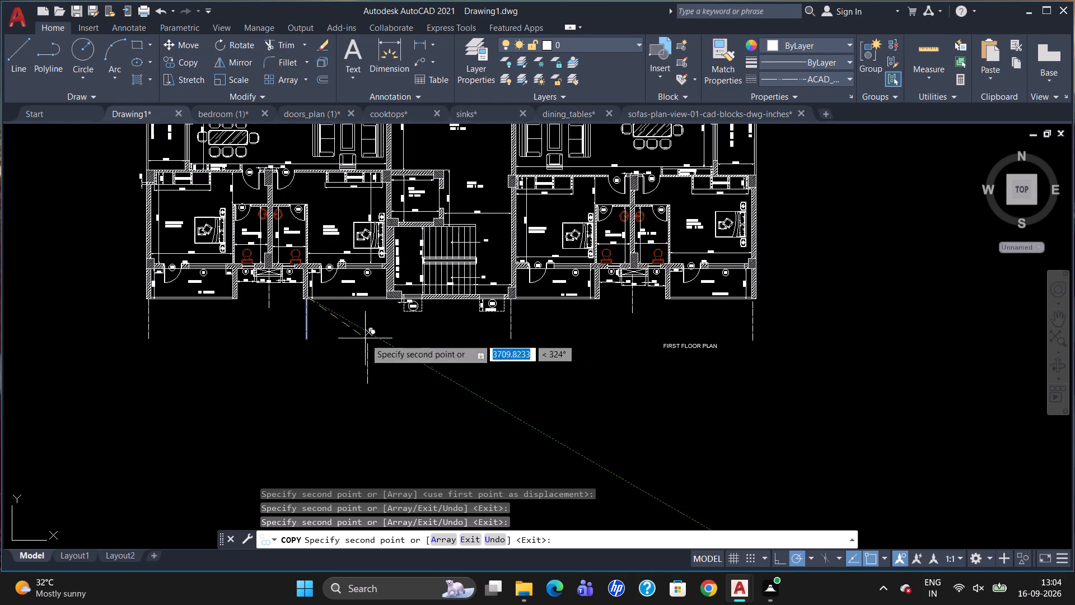
scroll(378, 314, up, 2)
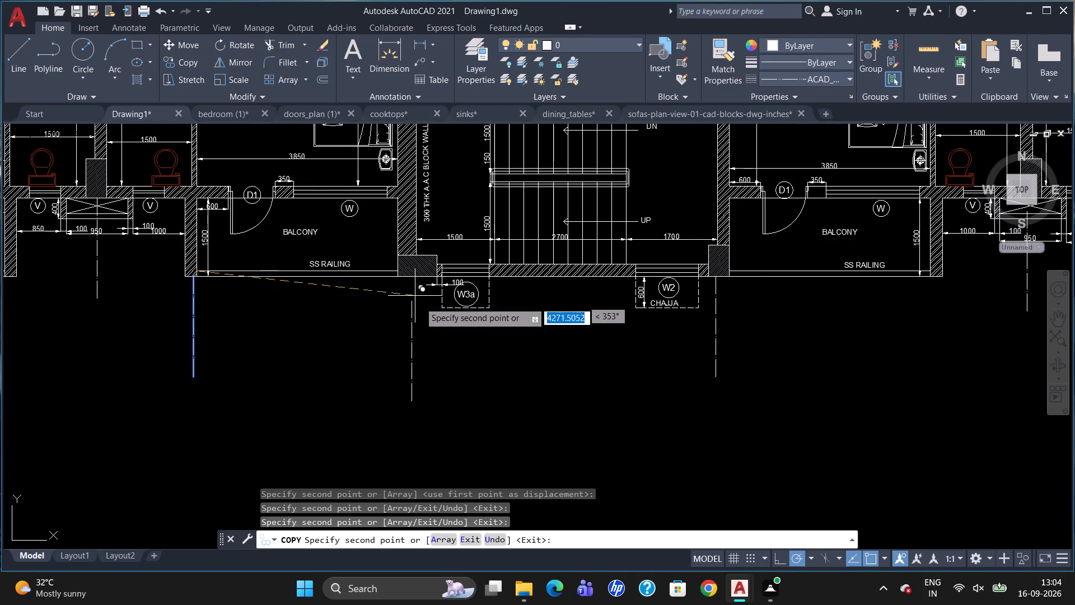
scroll(434, 315, down, 2)
key(Escape)
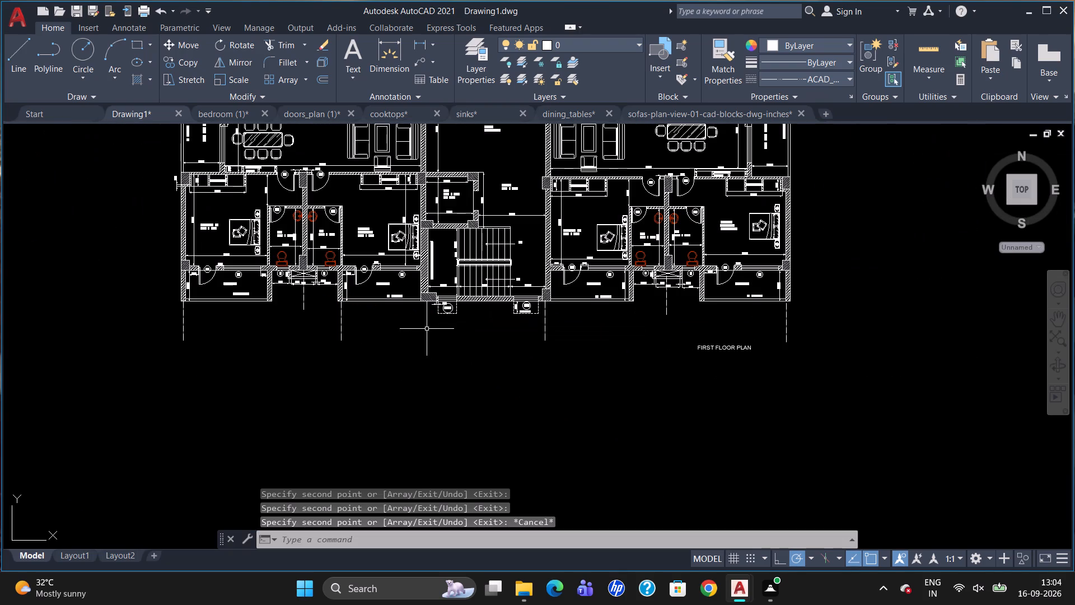
Copy the centre line below the master balcony's side wall to the staircase corner column beside window W3a.
click(340, 321)
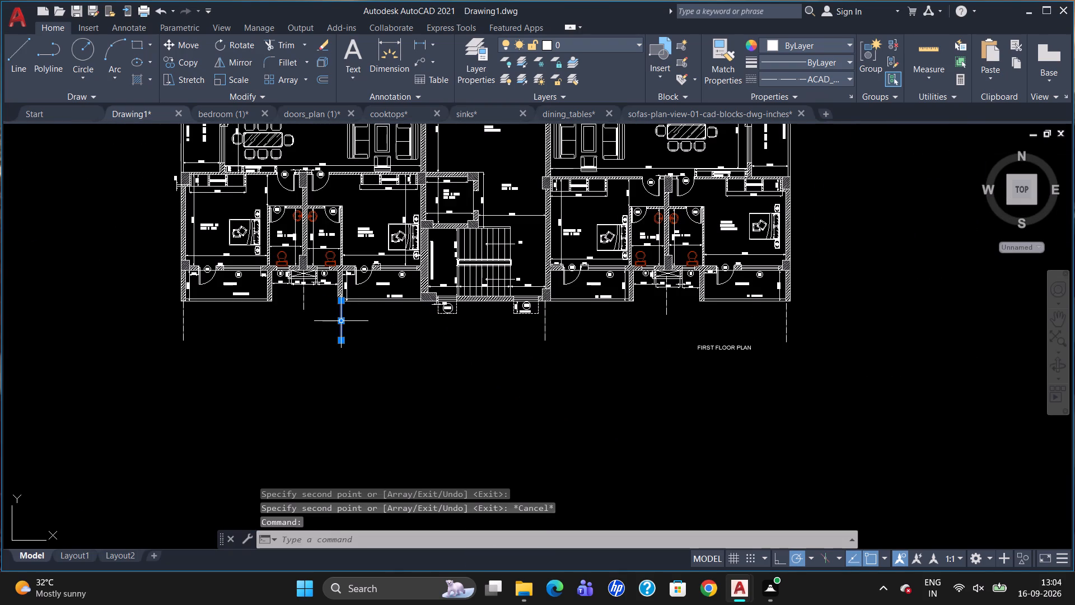
text(CO)
key(Return)
click(339, 297)
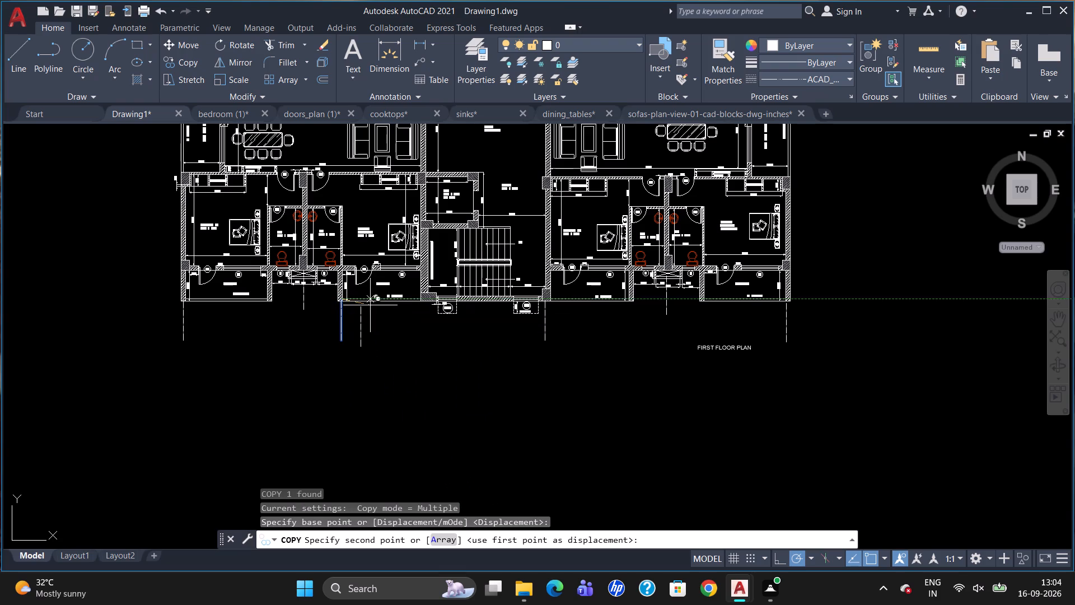
scroll(417, 305, up, 3)
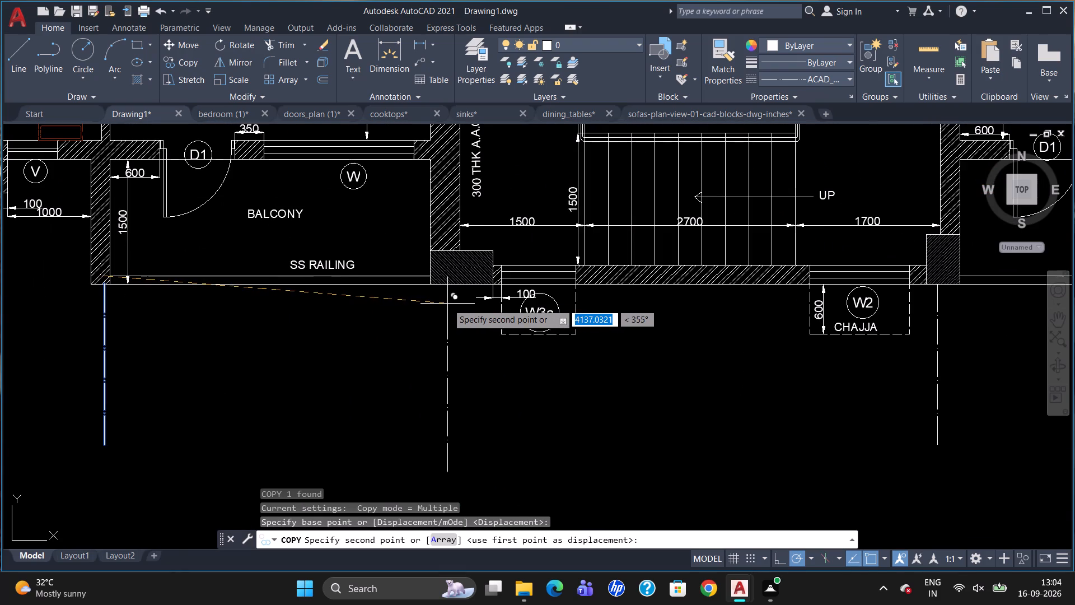
click(447, 304)
key(Escape)
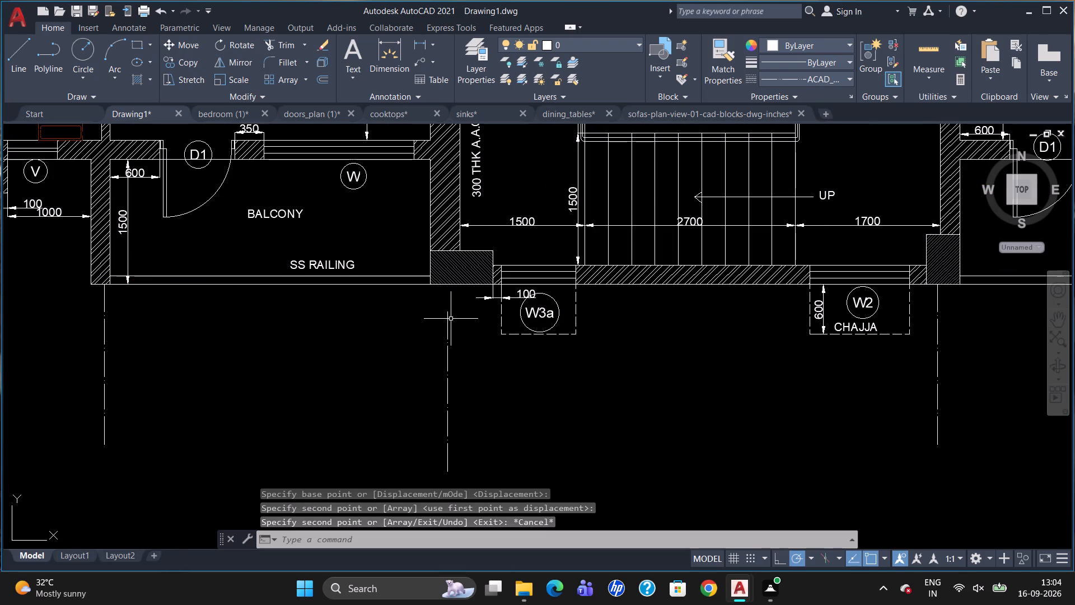
Move the centre line at the staircase corner column beside window W3a up to start at the column's lower edge.
click(447, 322)
key(m)
key(Return)
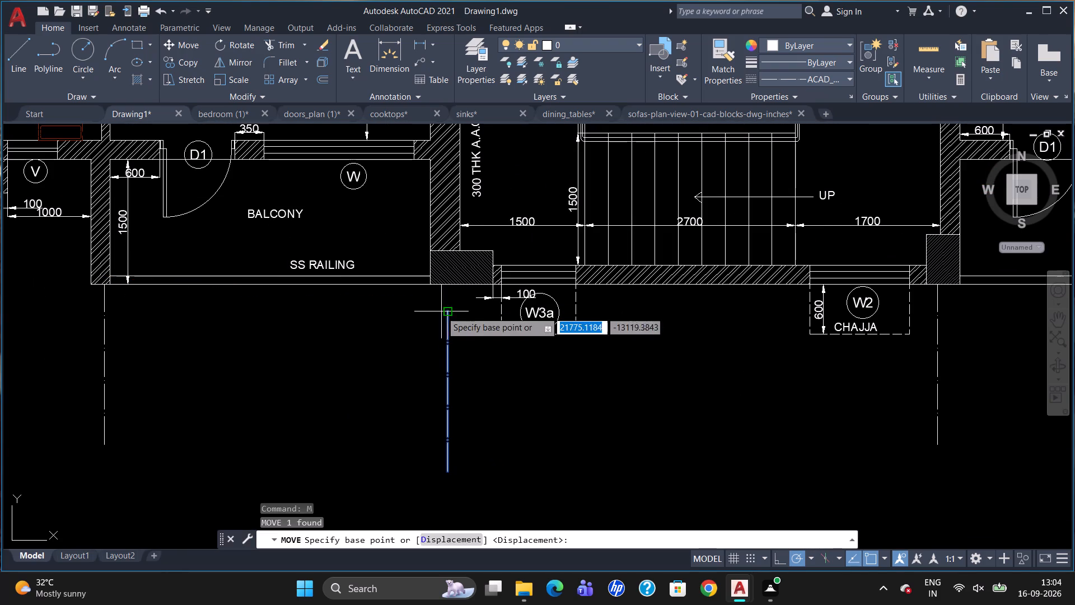
click(454, 305)
click(455, 287)
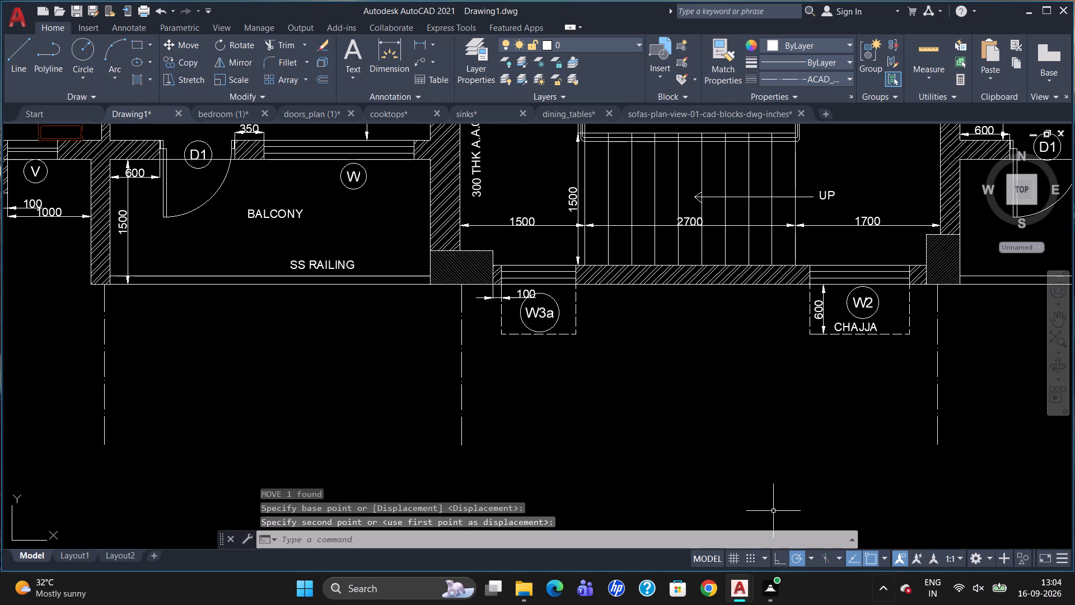
click(438, 437)
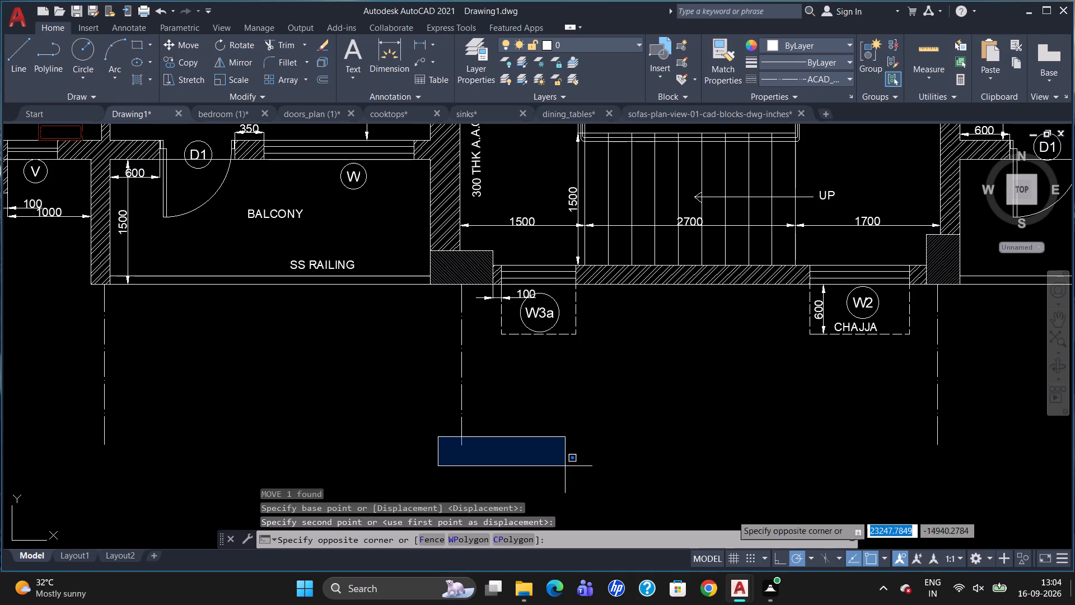
key(Escape)
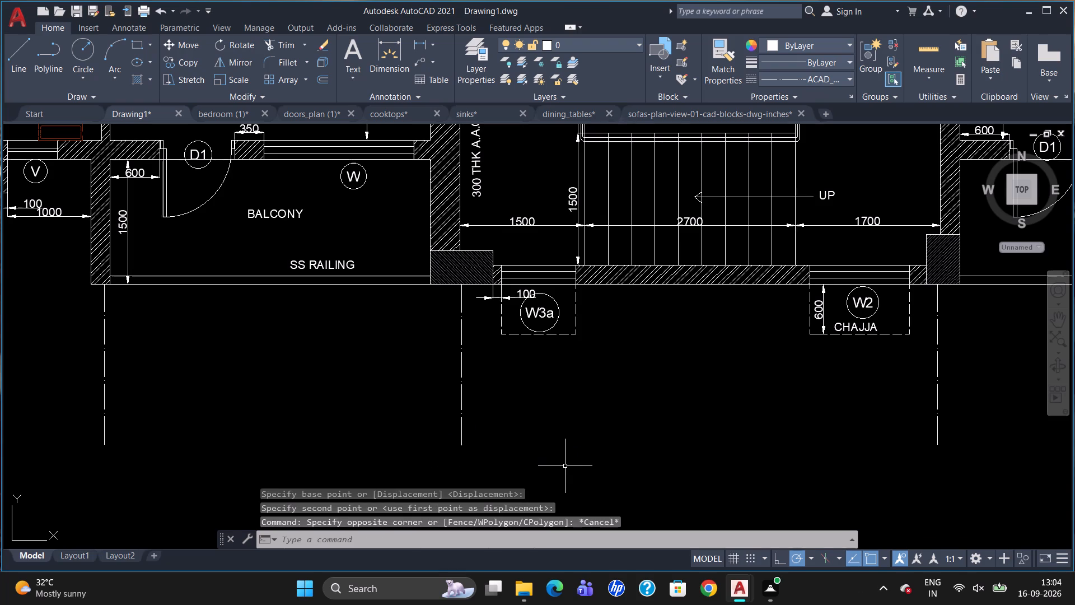
Copy grid label 9 from the top of the plan to the lower end of the second flat's outer balcony wall centre line.
scroll(1073, 94, down, 1)
scroll(797, 204, down, 3)
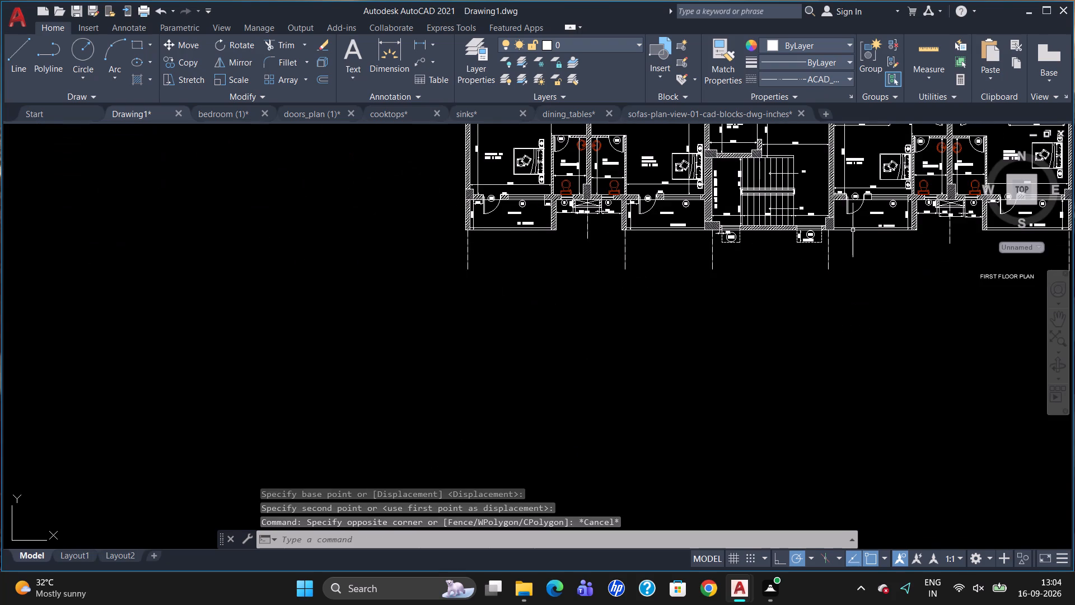
scroll(821, 248, down, 2)
scroll(959, 194, up, 3)
scroll(830, 281, down, 3)
scroll(852, 165, up, 2)
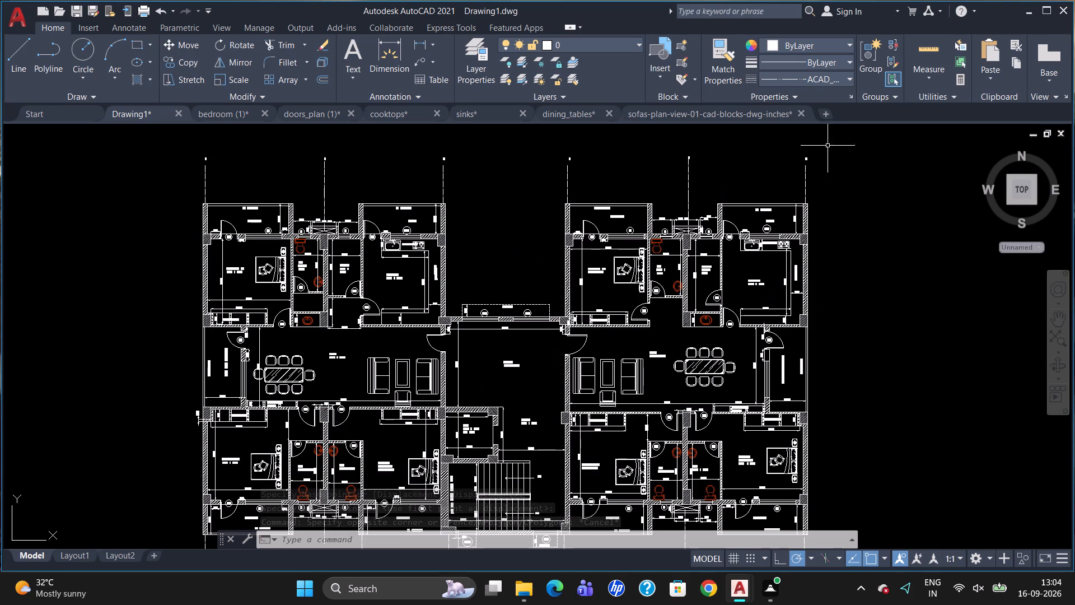
scroll(811, 152, up, 3)
click(791, 182)
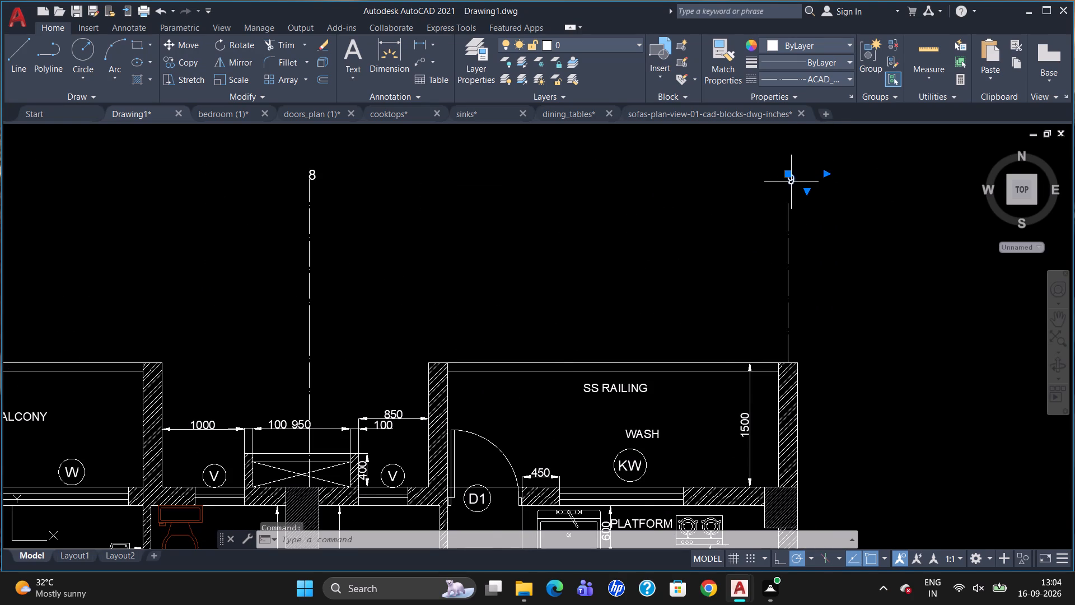
scroll(842, 157, down, 2)
scroll(884, 218, down, 2)
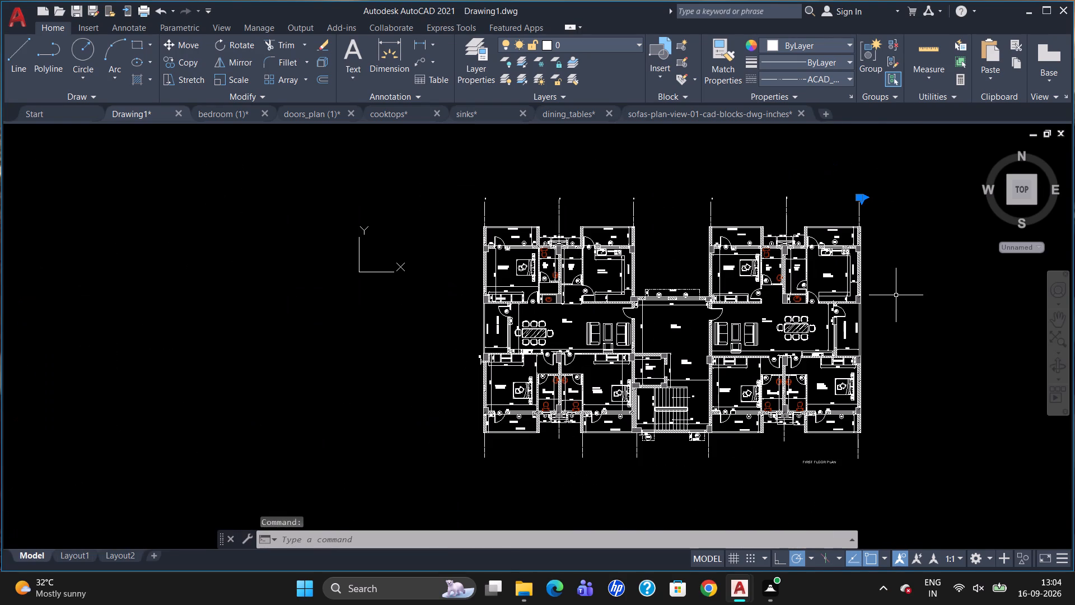
text(CO)
key(Return)
click(857, 198)
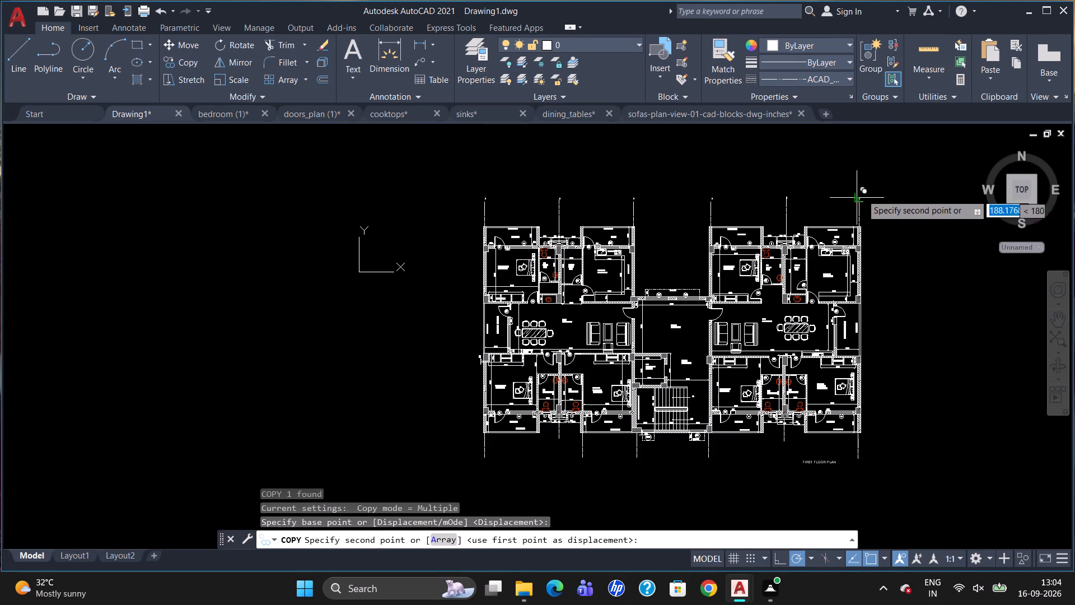
scroll(854, 477, up, 3)
scroll(876, 428, up, 3)
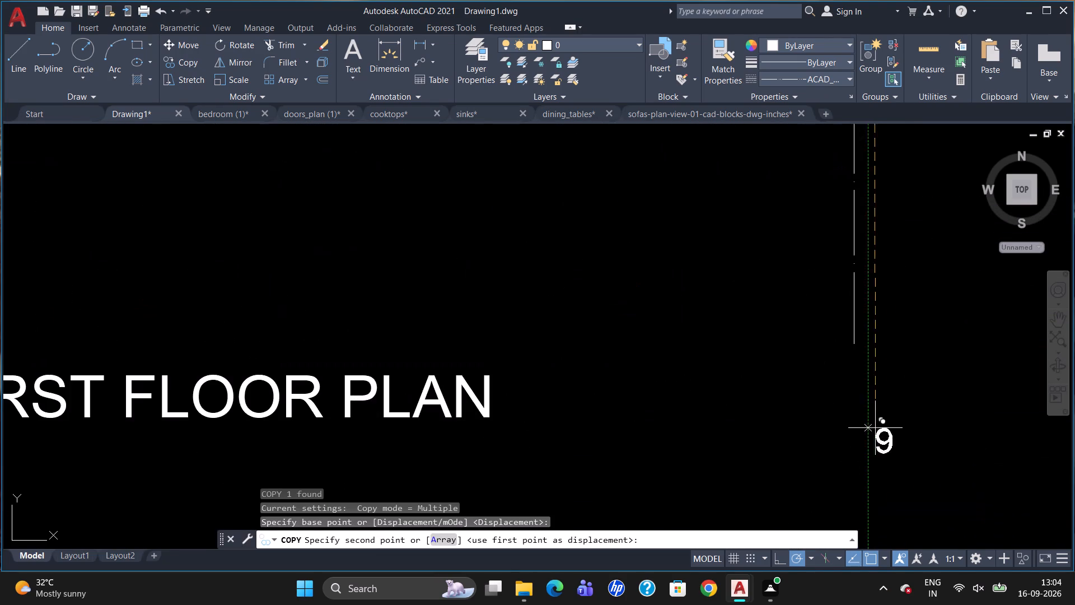
click(848, 360)
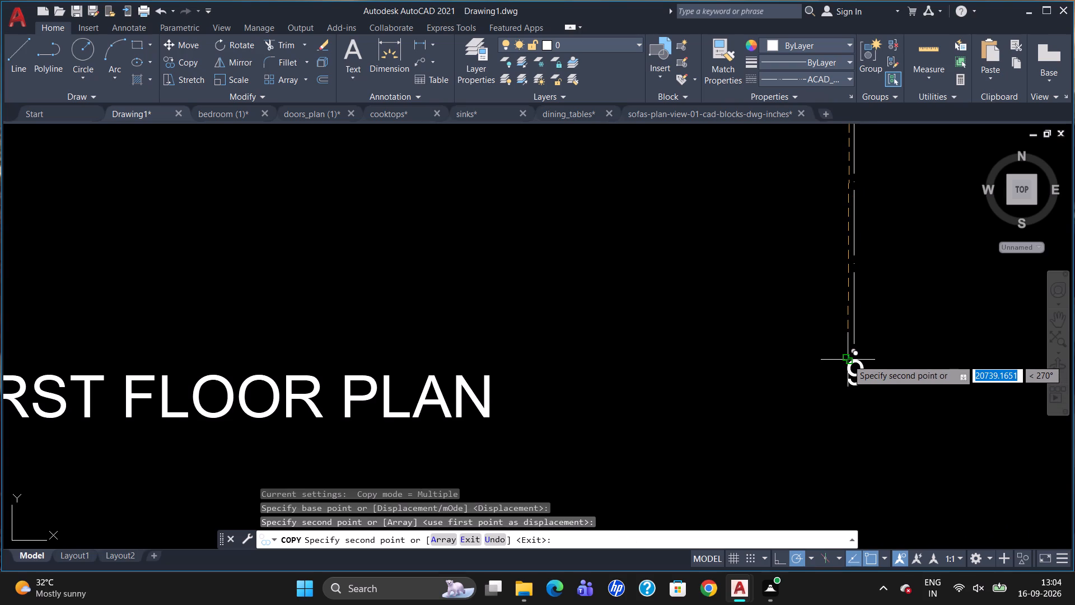
key(Escape)
Move the FIRST FLOOR PLAN title straight down, clear of the centre lines and grid labels.
scroll(886, 324, down, 3)
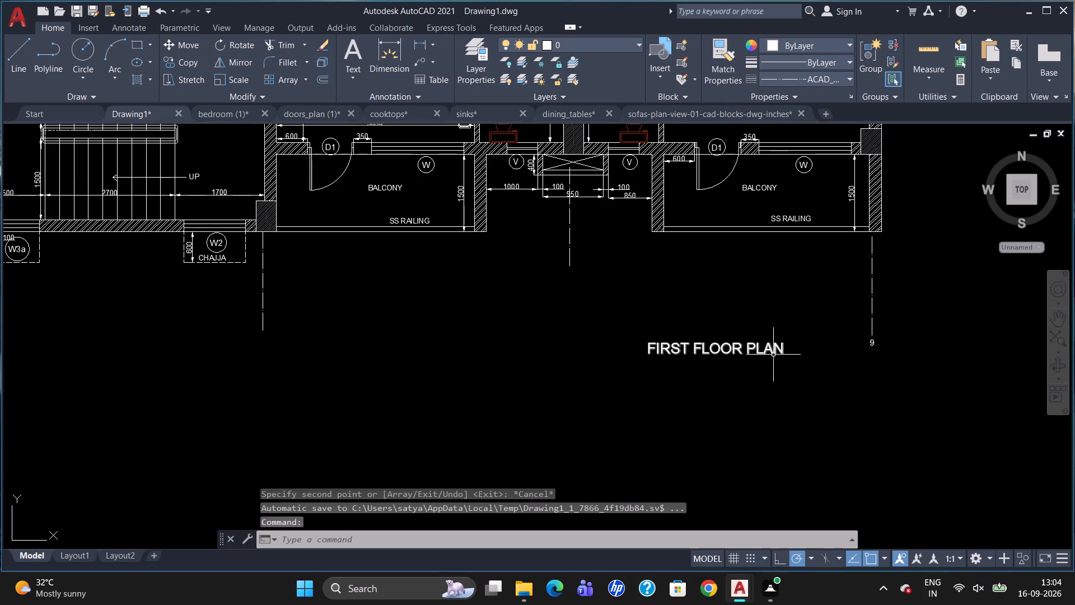
click(747, 345)
click(646, 341)
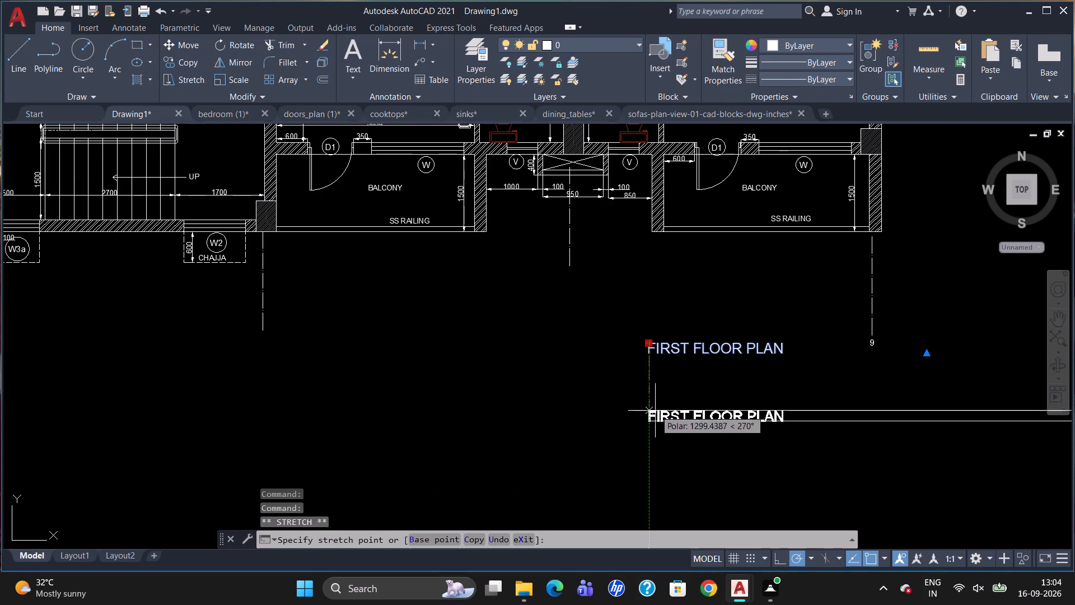
click(658, 417)
key(Escape)
Draw vertical lines extending both flats' lower duct centre lines down to the level of the neighbouring centre lines' ends.
scroll(637, 351, down, 2)
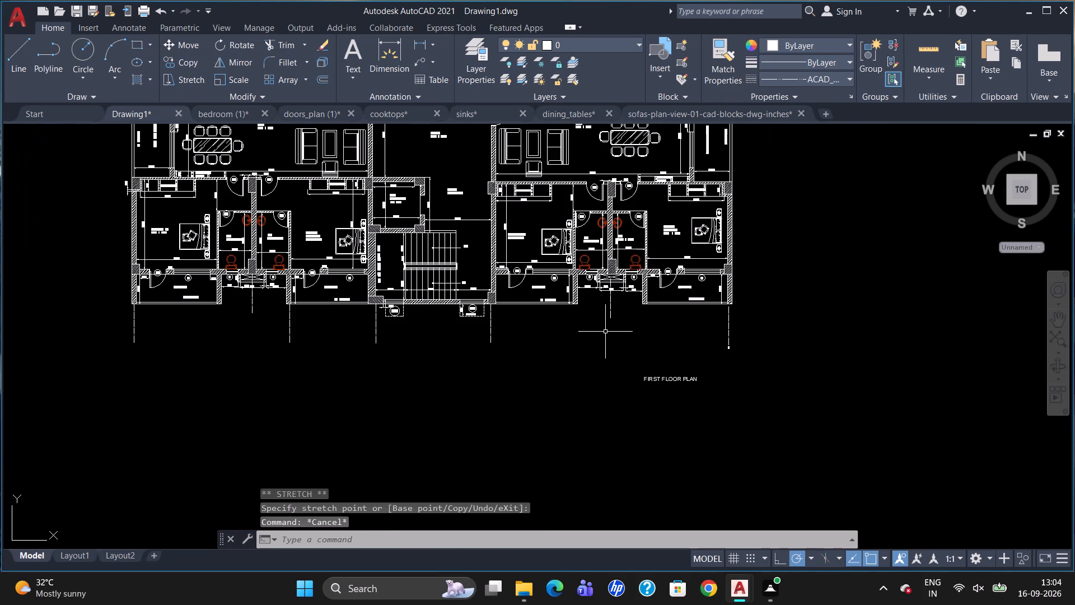
key(l)
key(Return)
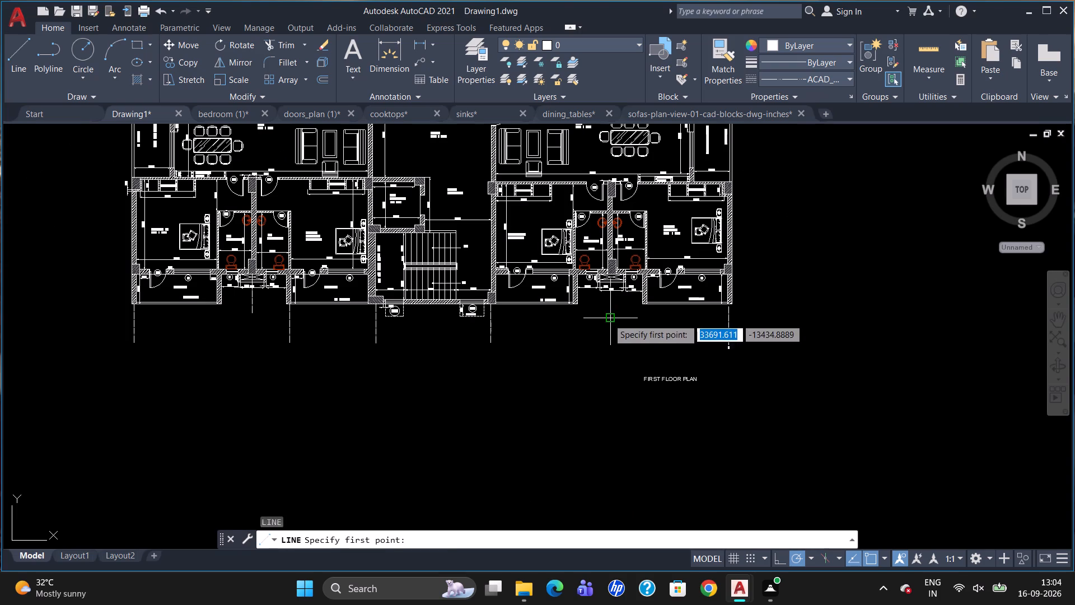
click(609, 319)
click(609, 343)
key(Escape)
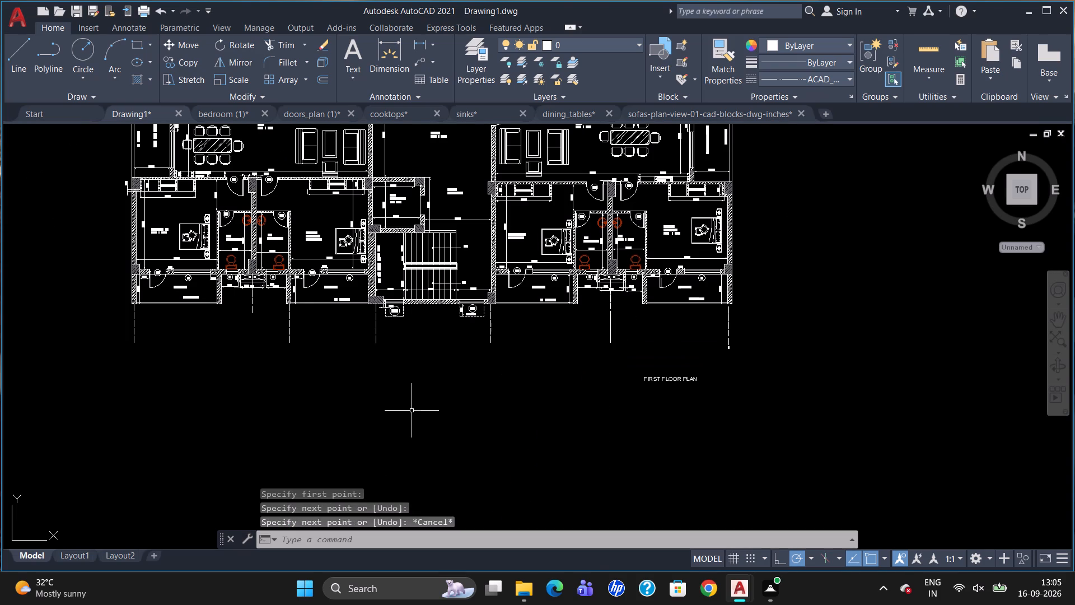
key(l)
key(Return)
click(247, 310)
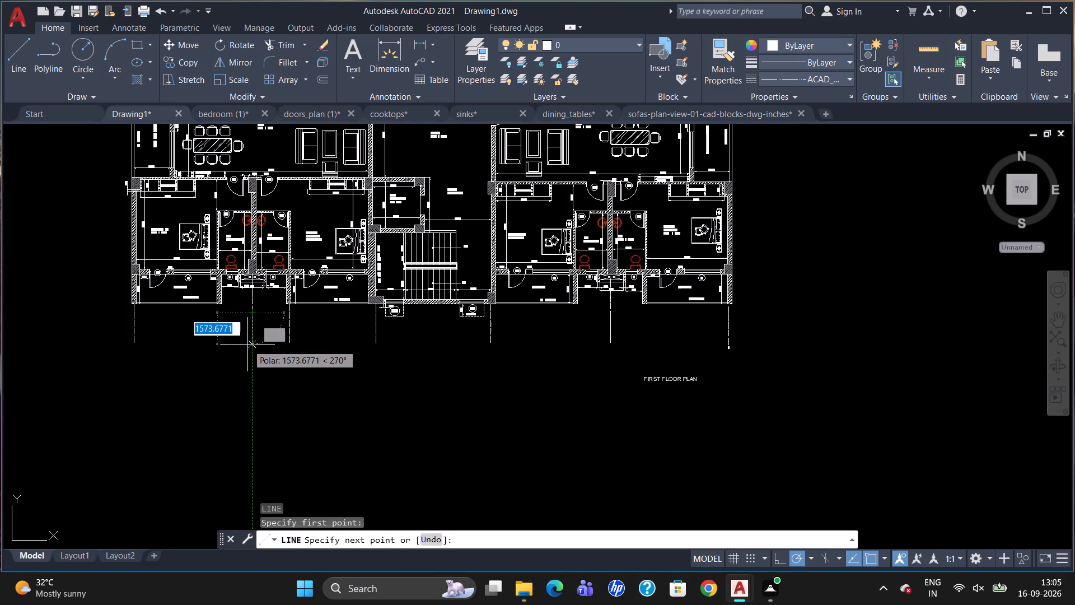
click(247, 343)
key(Escape)
Delete the centre line below the side wall of the first flat's balcony next to the duct.
click(290, 325)
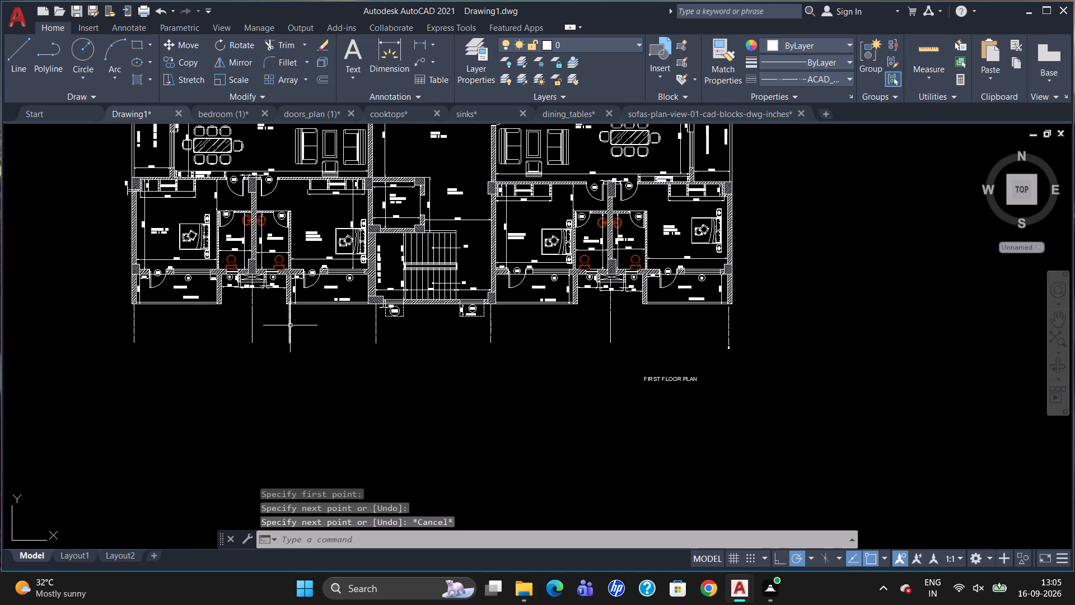
key(Delete)
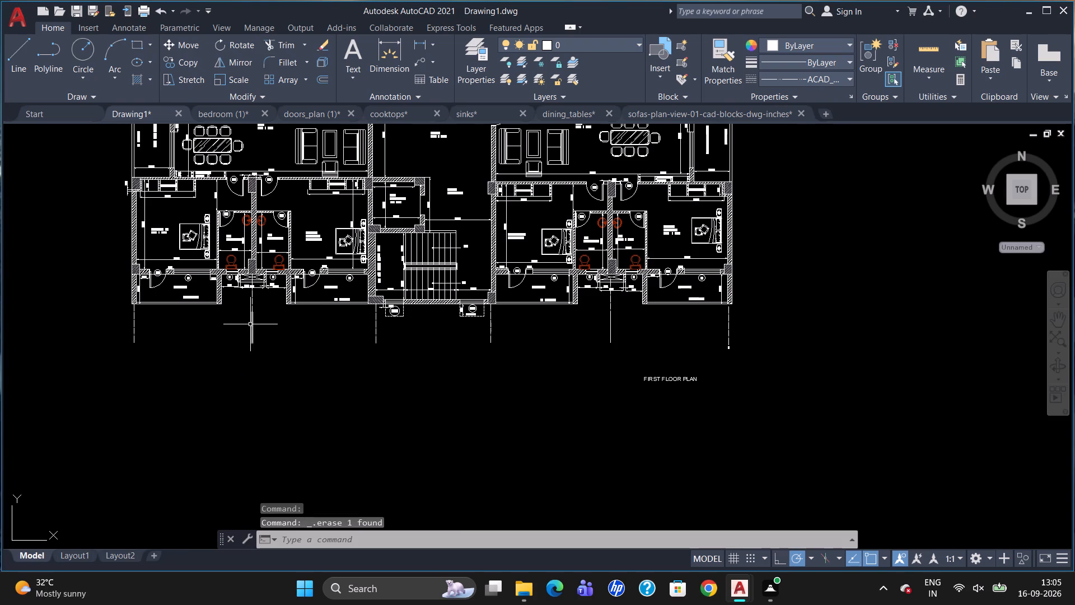
Set the linetype scale of the two new duct centre line extensions to 10.
click(253, 323)
click(610, 330)
right_click(609, 330)
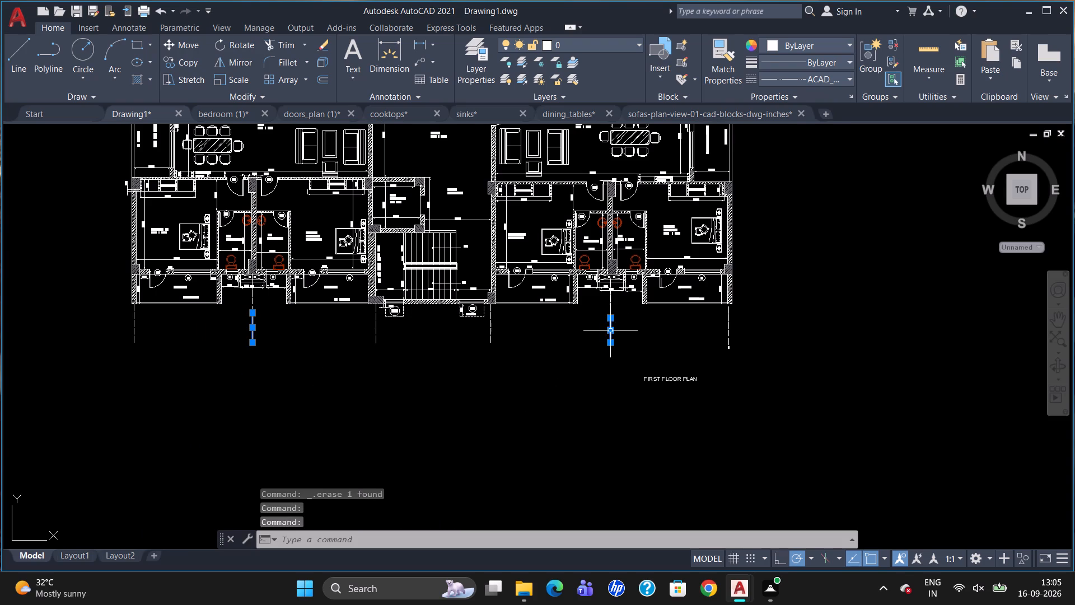
click(657, 298)
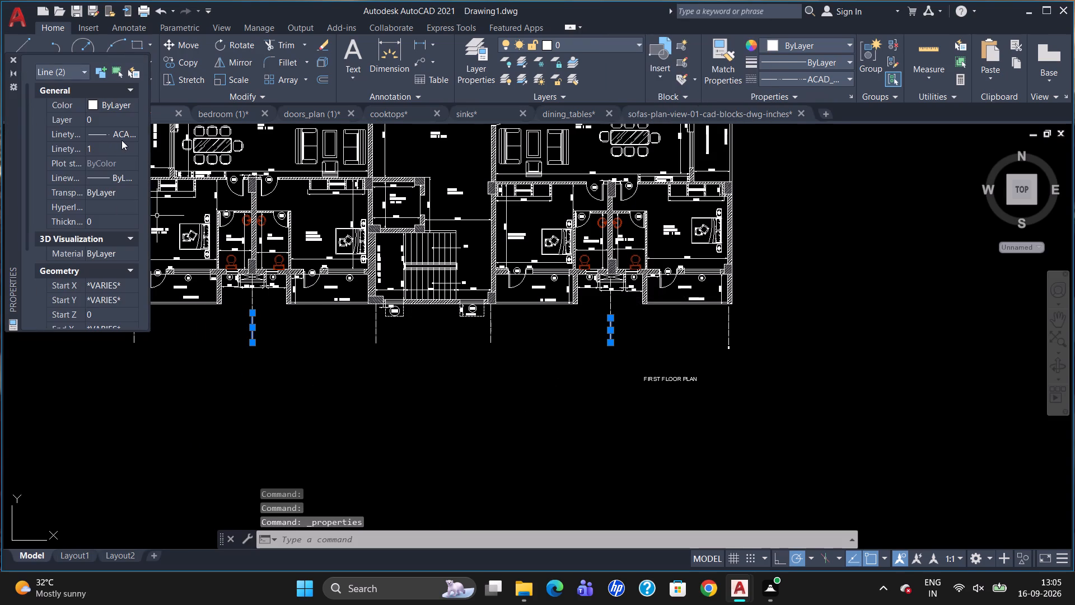
click(115, 146)
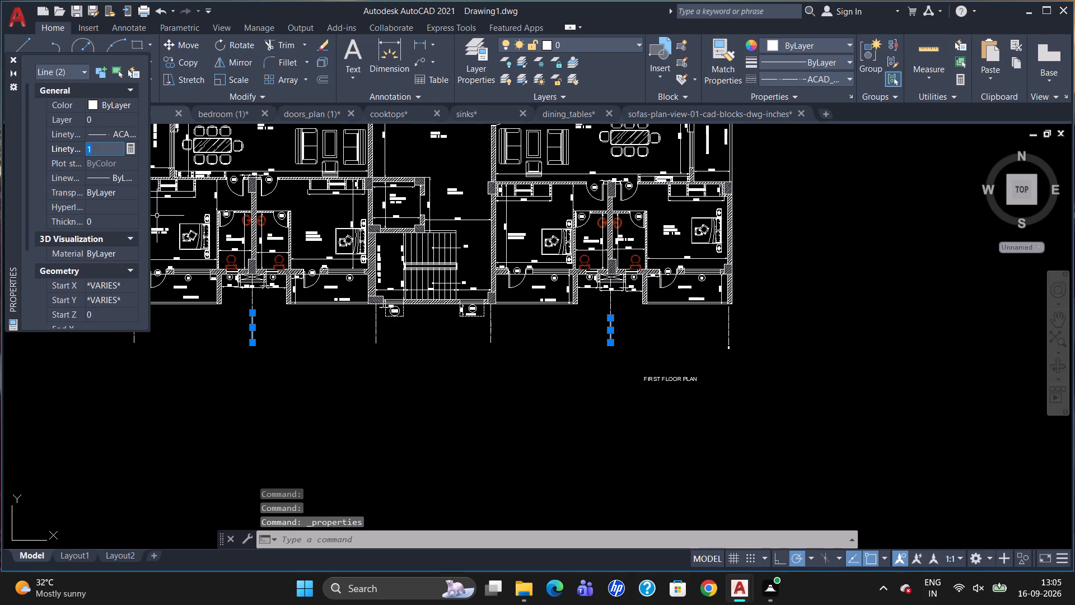
key(BackSpace)
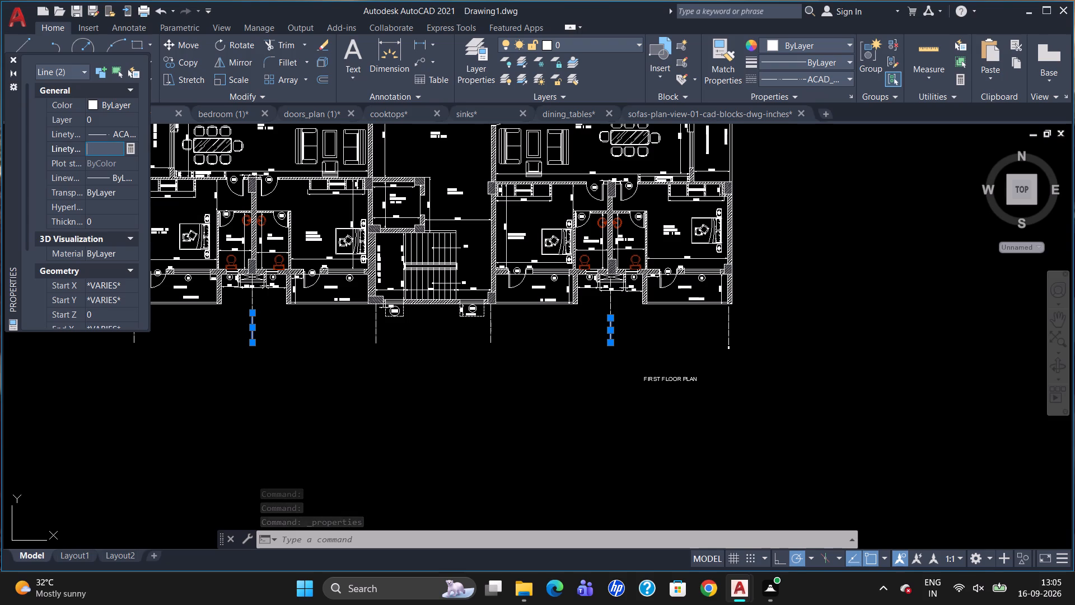
key(1)
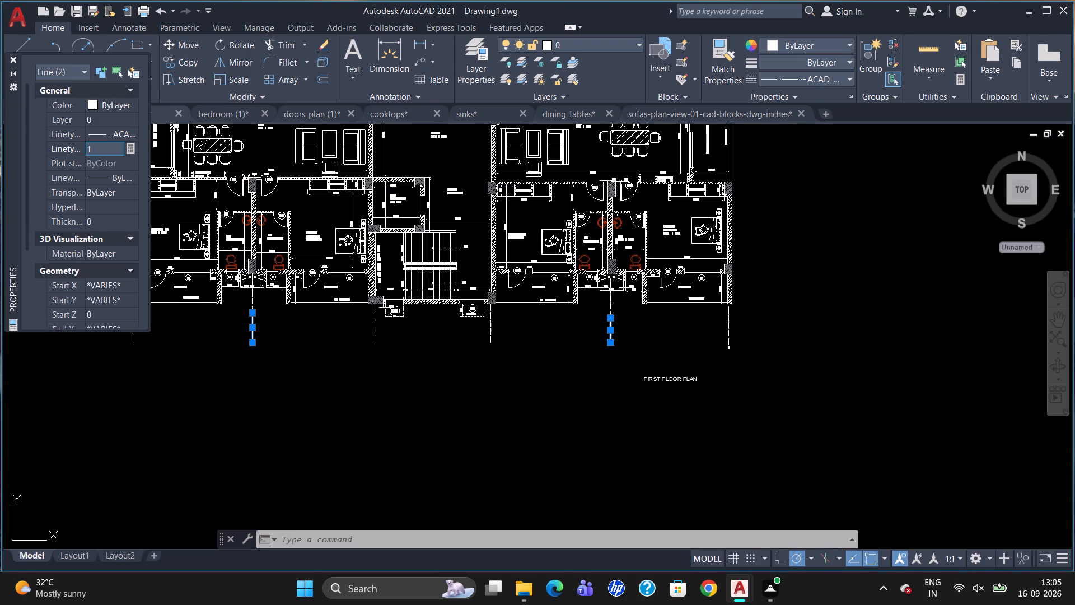
key(0)
key(Return)
key(Escape)
click(11, 59)
key(Escape)
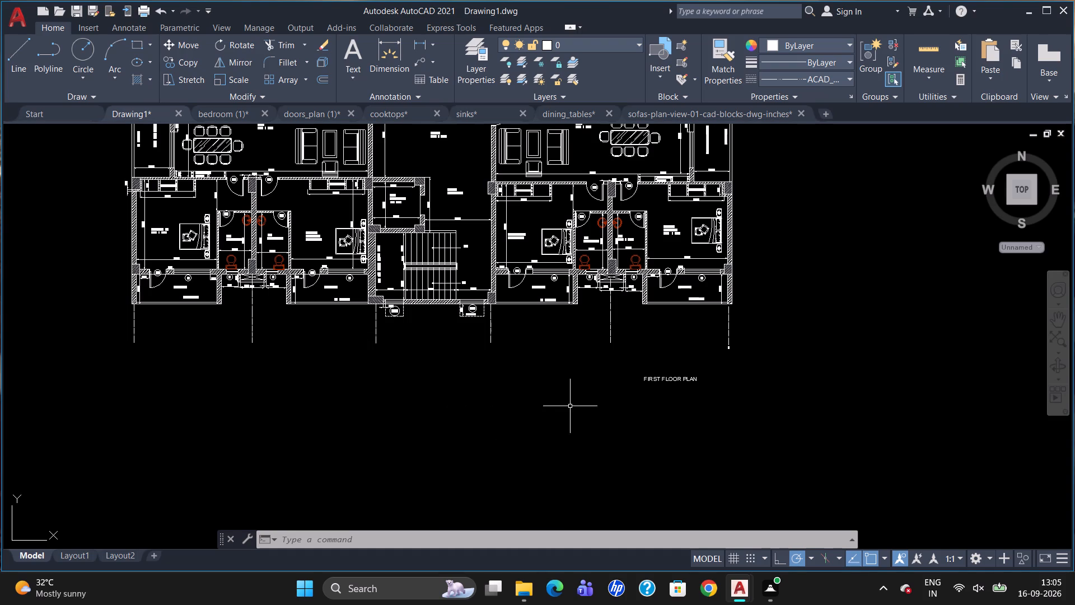
Copy grid label 8 from the top of the plan to just below the second flat's lower duct centre line.
scroll(675, 406, down, 1)
scroll(671, 255, down, 1)
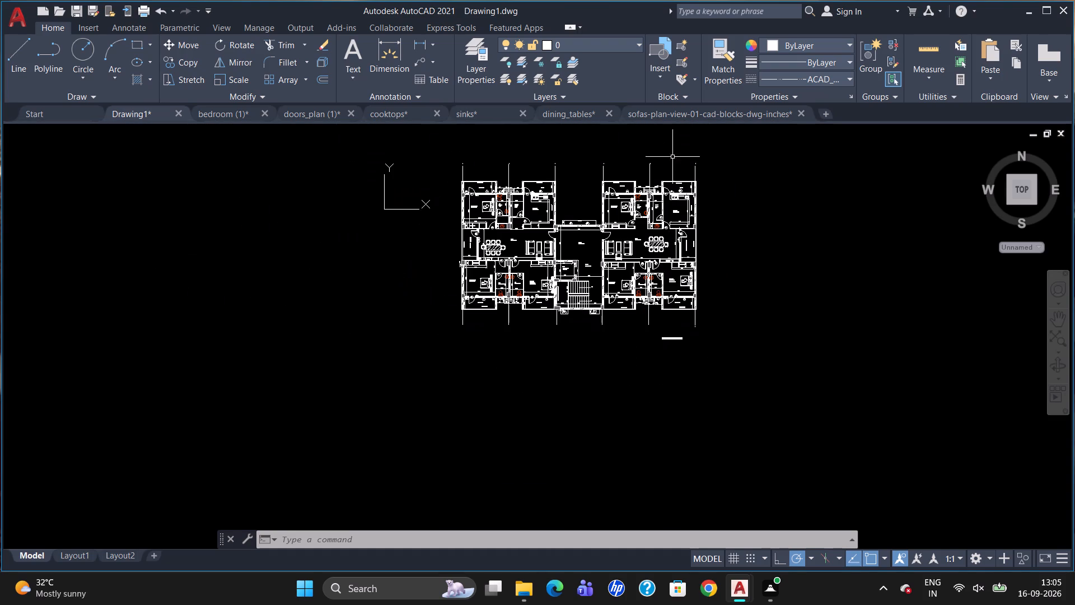
scroll(653, 166, up, 4)
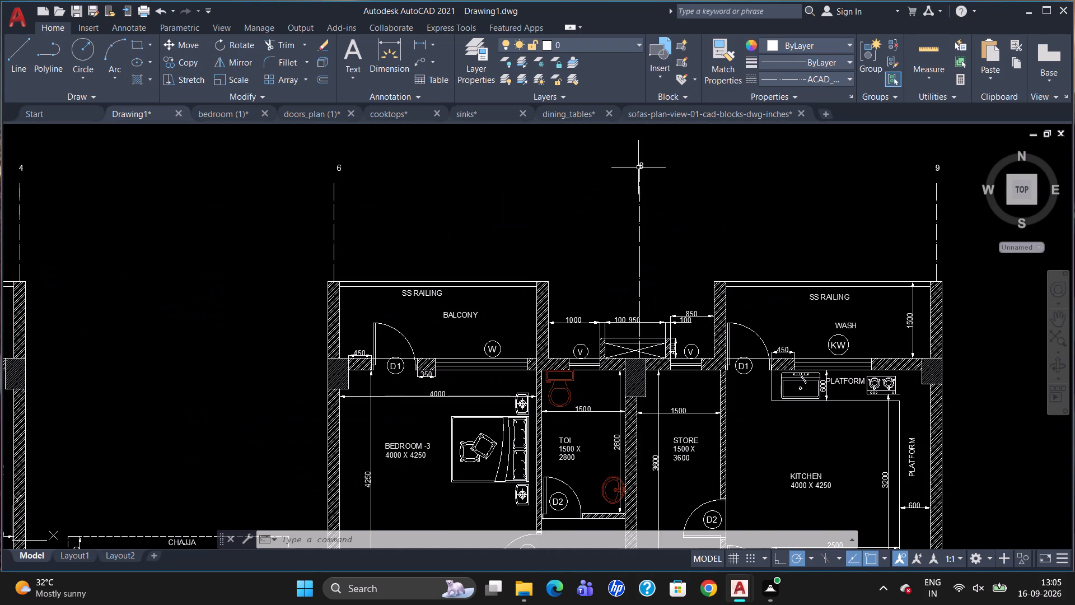
click(642, 163)
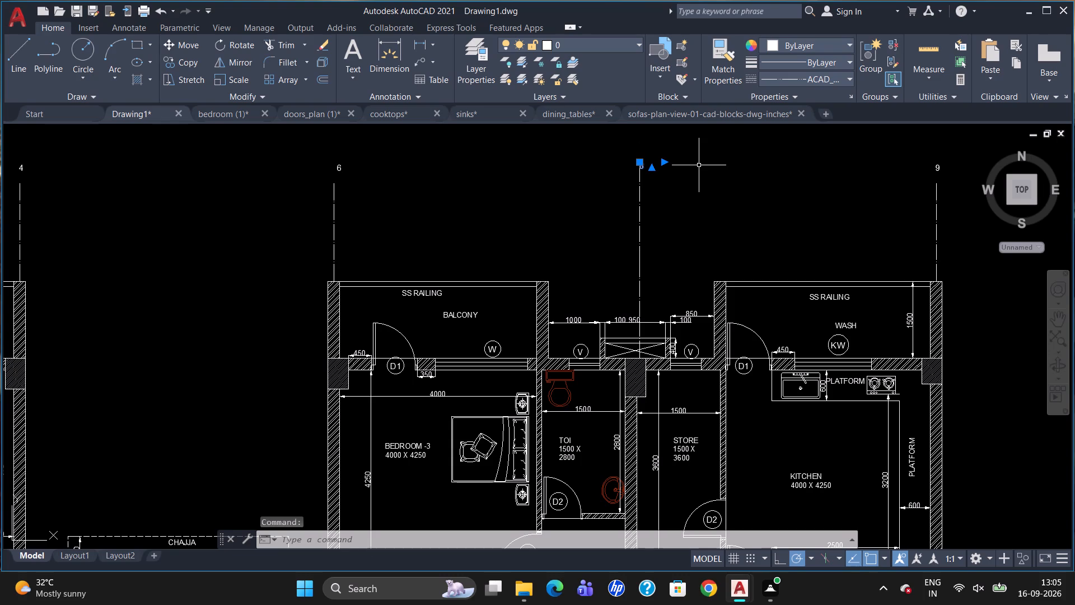
text(CO)
key(Return)
drag(642, 161, 652, 165)
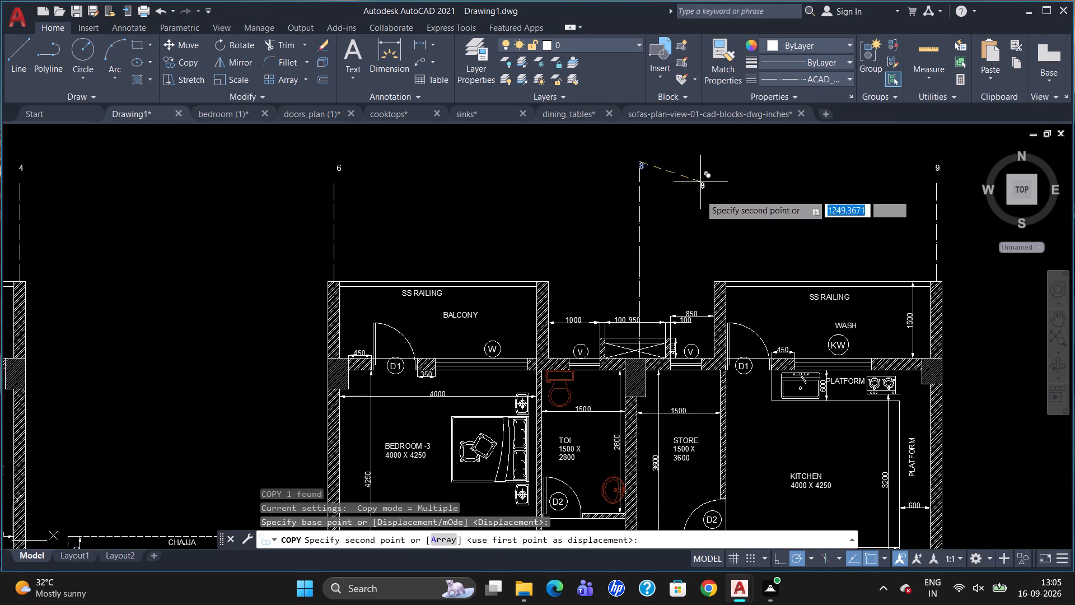
scroll(698, 203, down, 3)
scroll(703, 468, up, 3)
scroll(635, 416, up, 2)
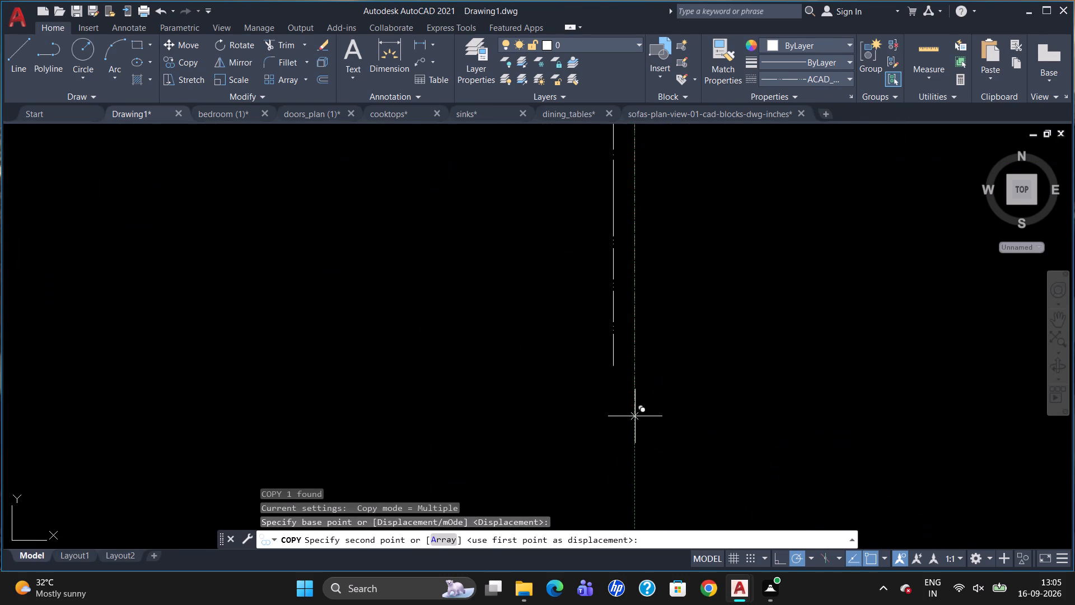
click(610, 387)
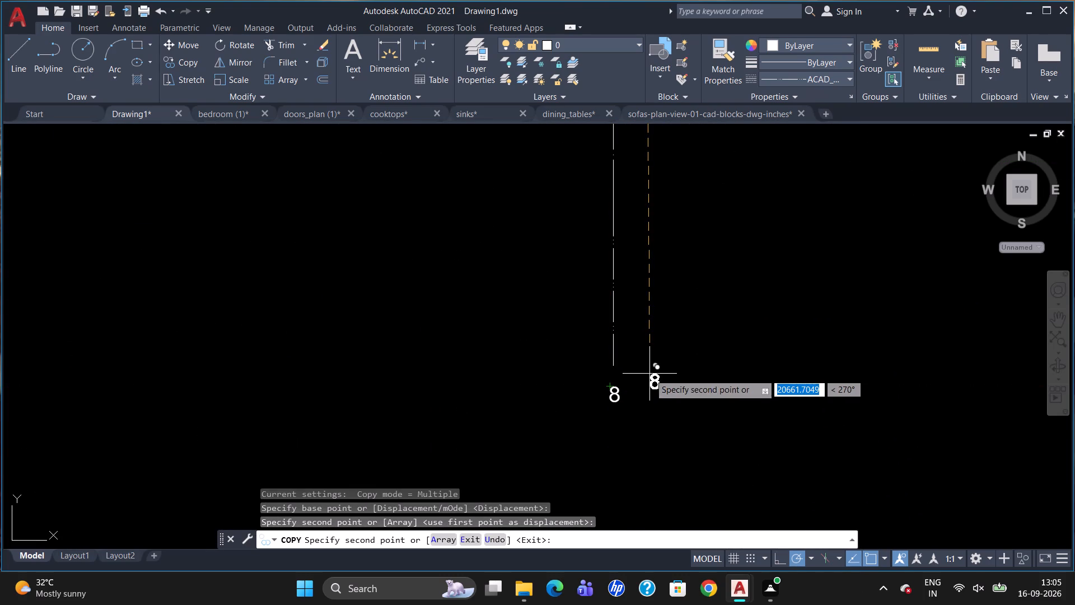
key(Escape)
Copy grid label 1 from the top of the plan to just below the first flat's outer side wall centre line.
scroll(713, 381, down, 5)
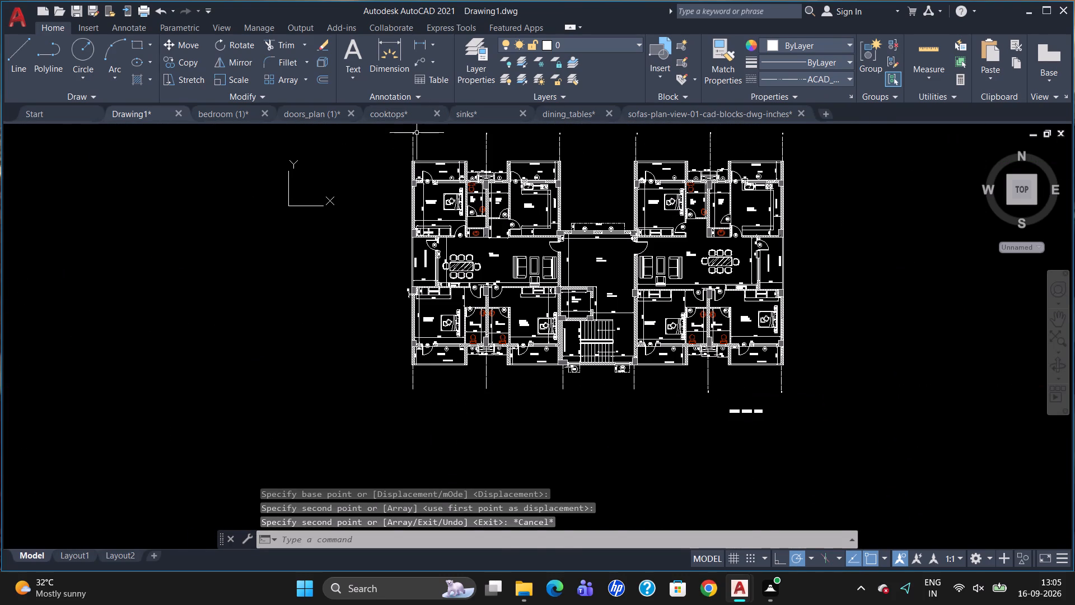
scroll(416, 133, up, 2)
click(407, 137)
text(CO)
key(Return)
click(405, 134)
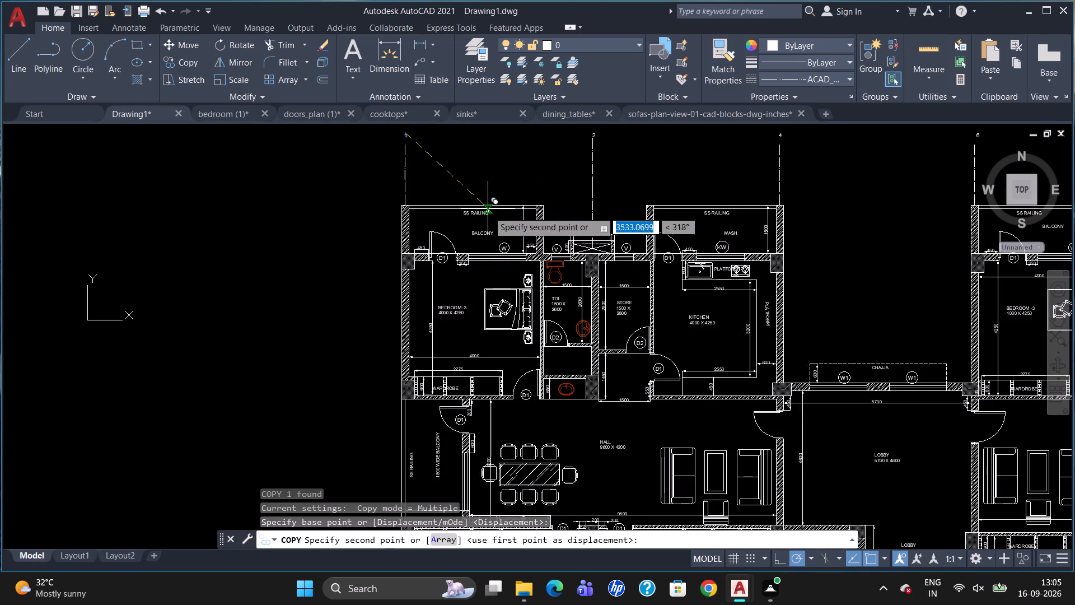
scroll(491, 254, down, 2)
scroll(457, 491, up, 3)
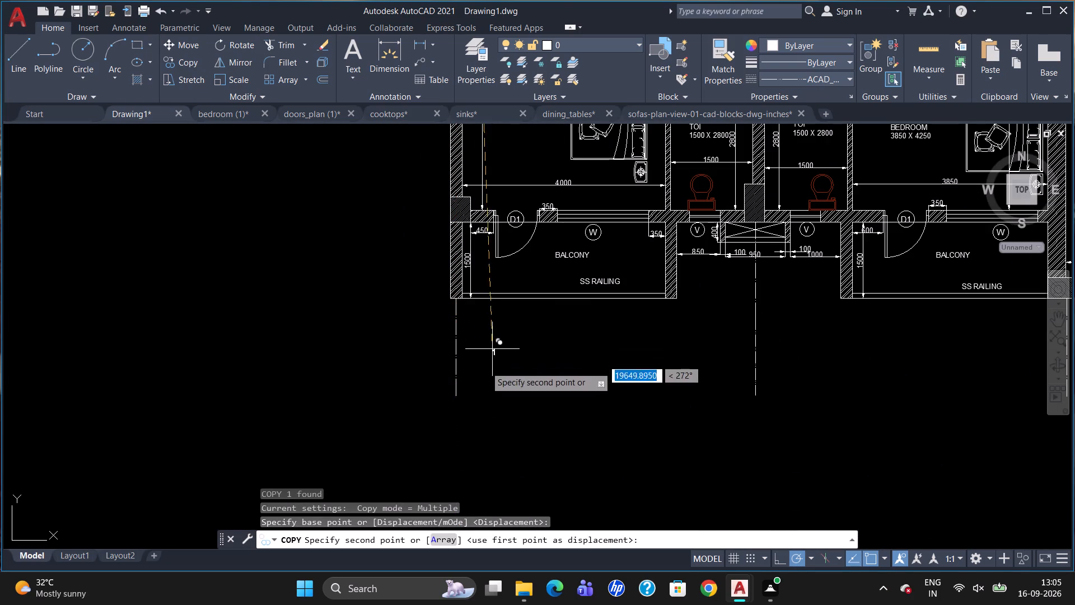
click(455, 409)
key(Escape)
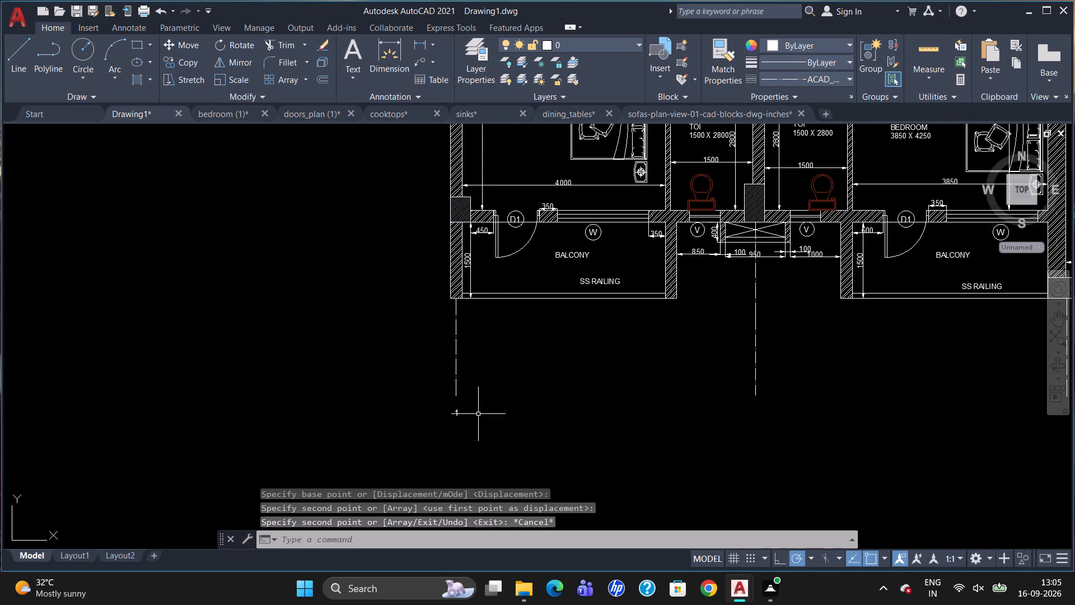
Copy grid label 2 from the top of the plan to just below the first flat's lower duct centre line.
scroll(488, 419, down, 3)
scroll(550, 162, up, 1)
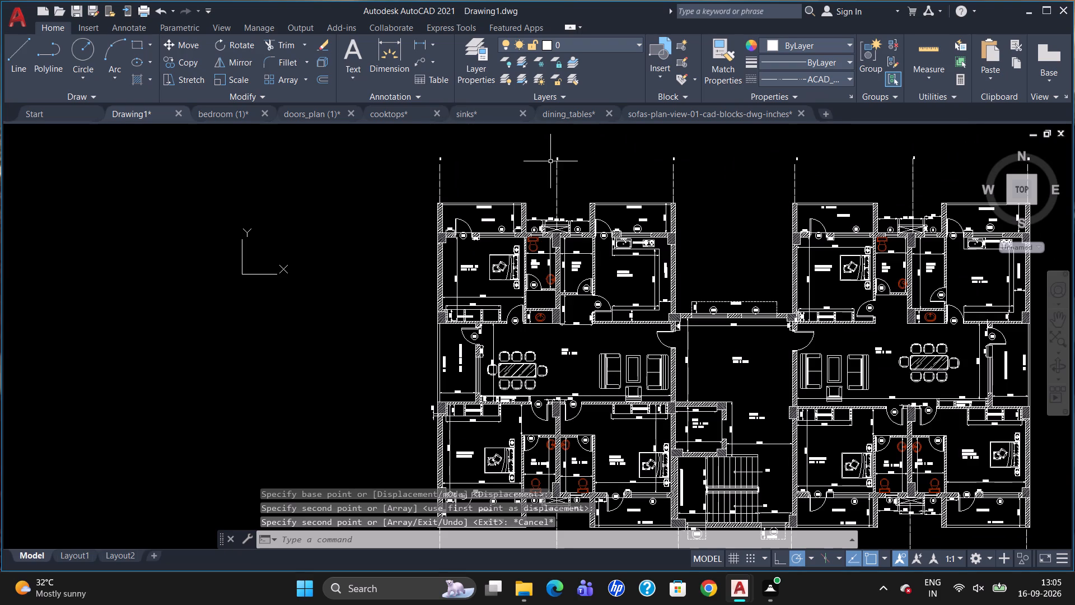
click(557, 158)
text(CO)
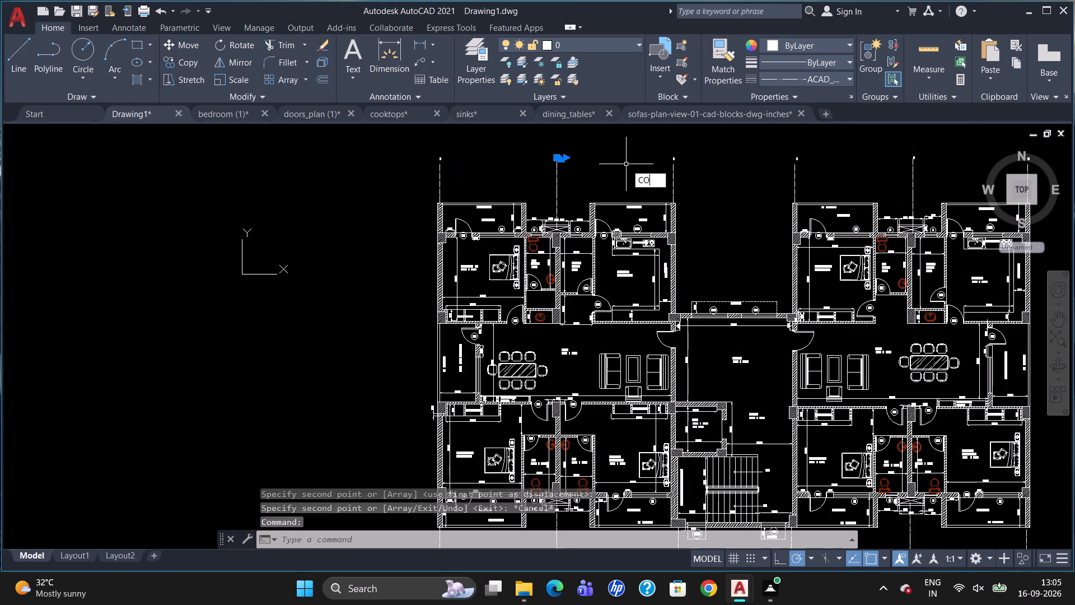
key(Return)
click(557, 155)
scroll(592, 199, down, 2)
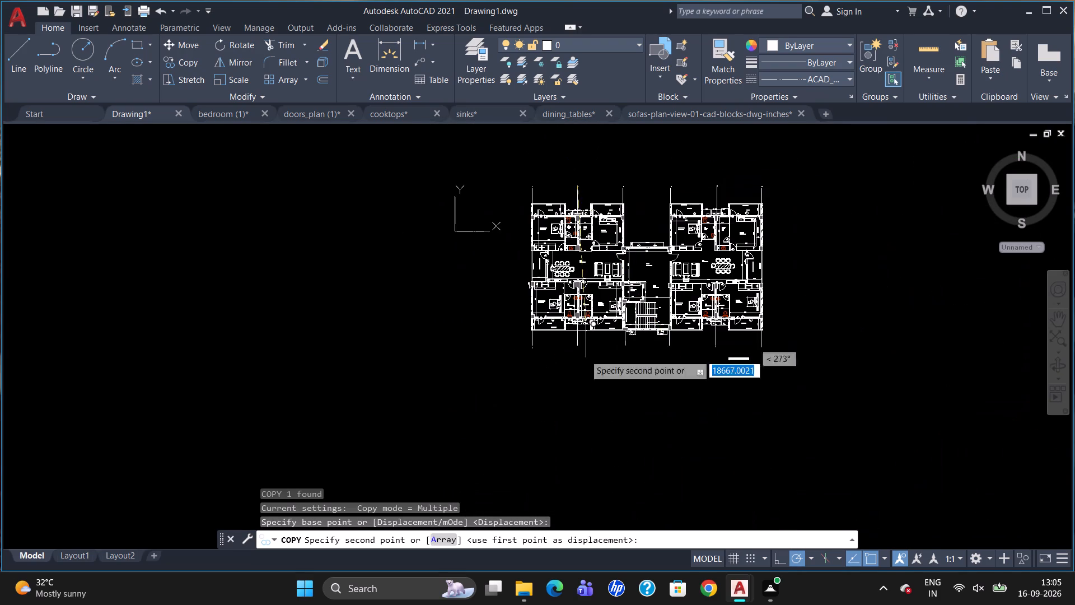
scroll(581, 365, up, 3)
scroll(571, 297, up, 2)
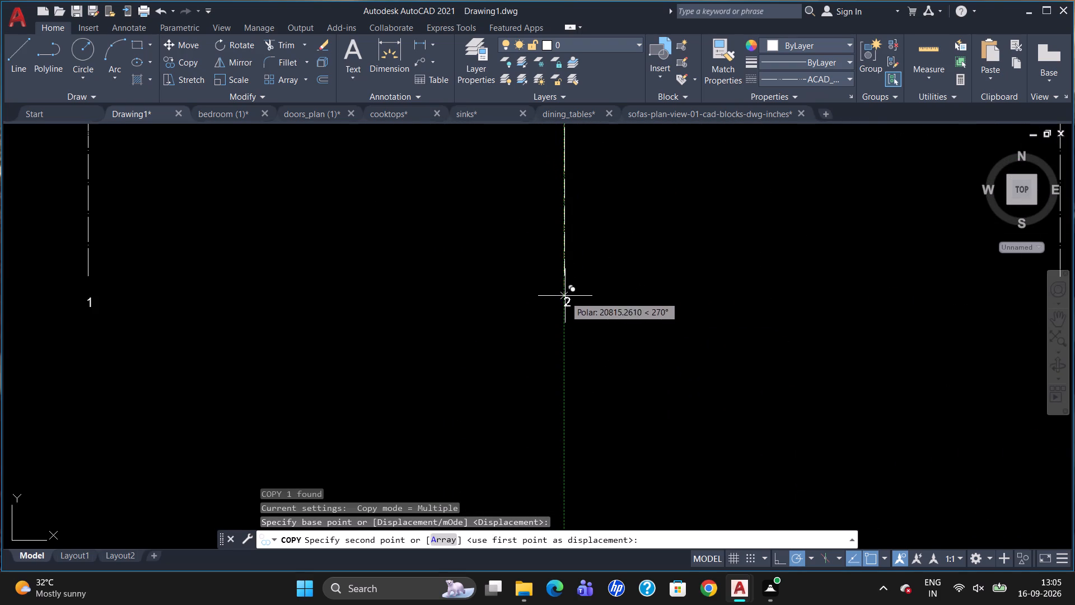
click(565, 296)
key(Escape)
Add a 120-high multiline text label 3 near the lower end of the staircase centre line on the first flat's side.
scroll(506, 296, down, 4)
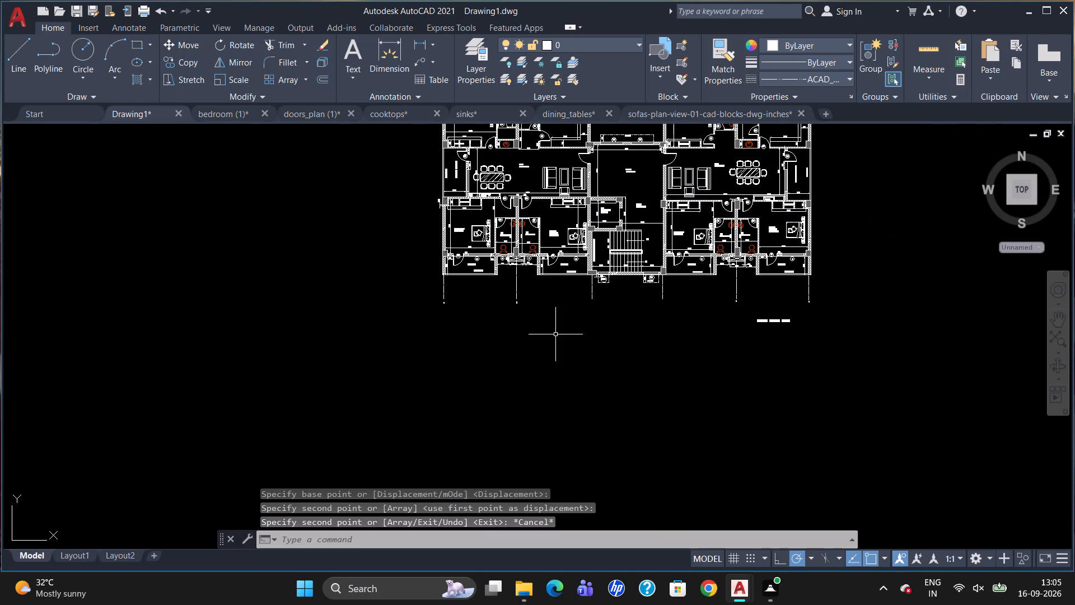
scroll(668, 293, up, 2)
scroll(538, 334, down, 1)
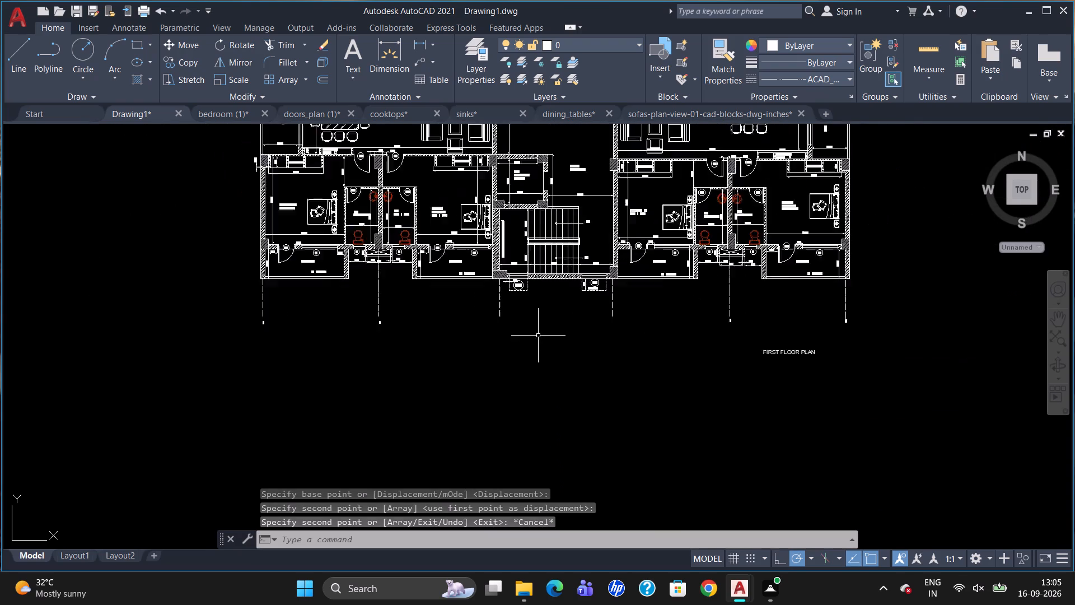
scroll(538, 336, down, 1)
key(t)
key(Return)
scroll(527, 339, up, 2)
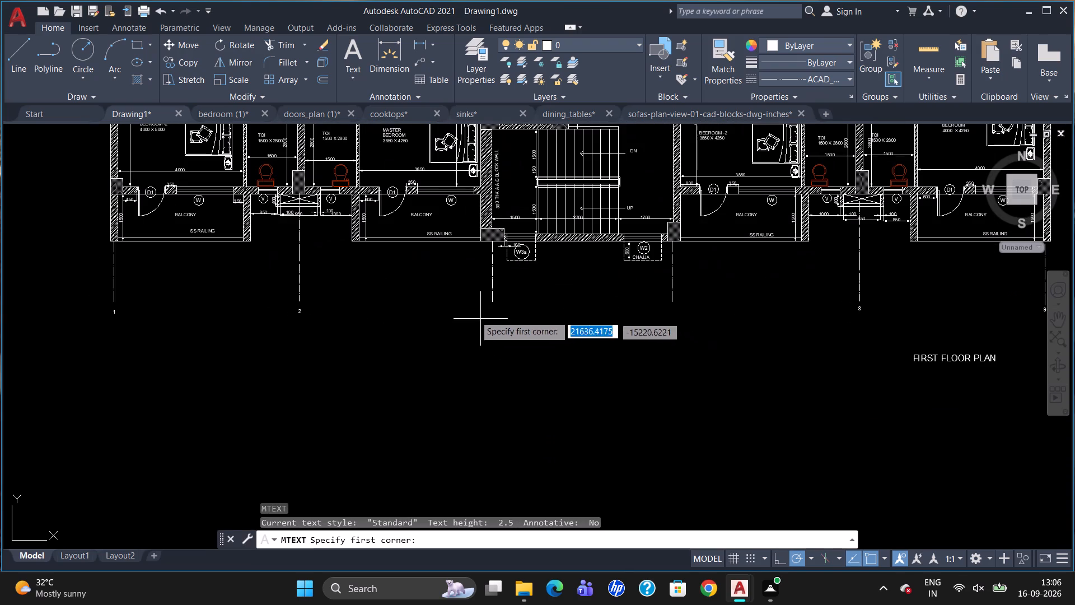
click(484, 311)
click(501, 322)
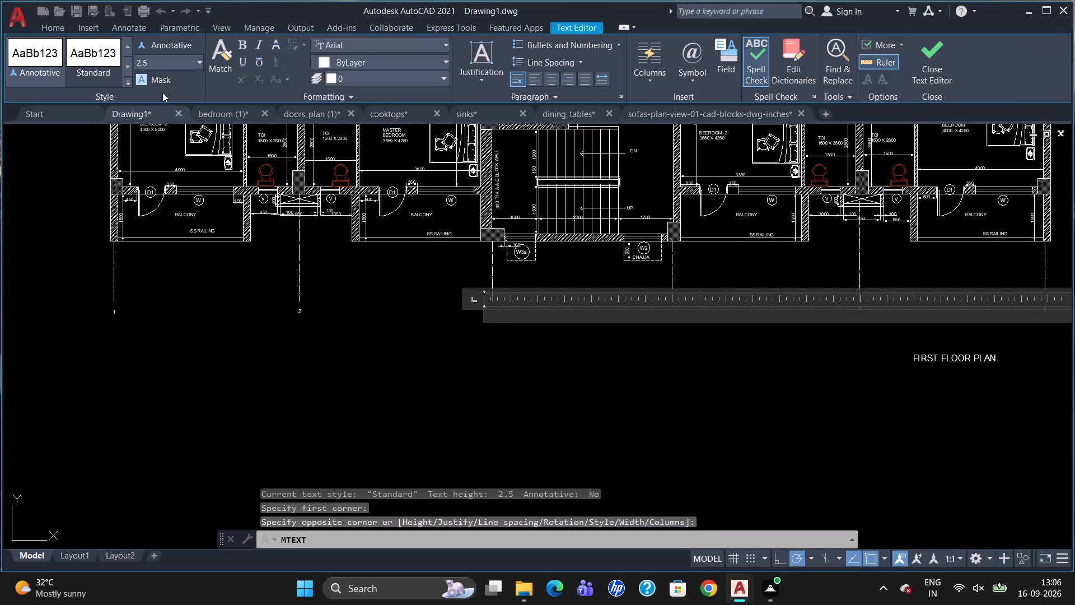
click(153, 64)
key(BackSpace)
text(120)
key(Return)
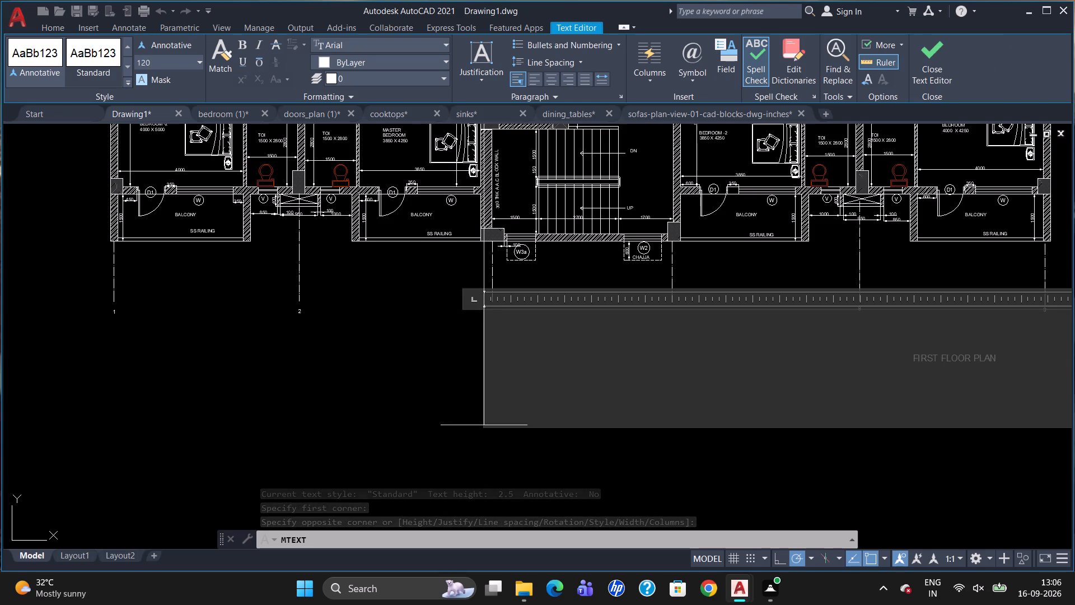
key(3)
click(406, 262)
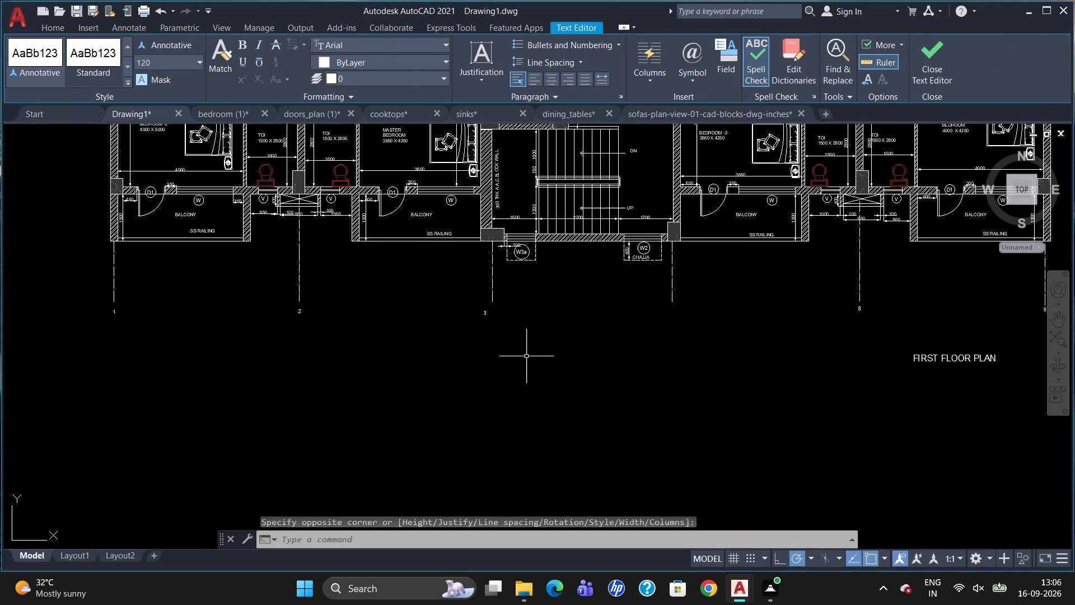
key(Escape)
Move grid label 3 directly beneath the end of its staircase centre line.
click(484, 312)
scroll(484, 313, up, 3)
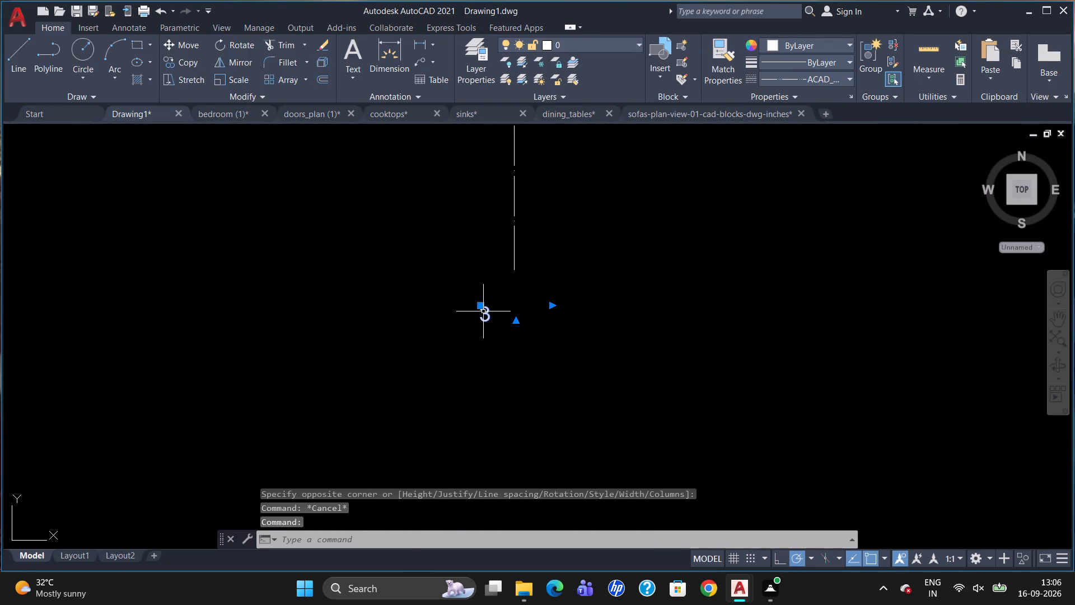
click(480, 307)
click(508, 287)
key(Escape)
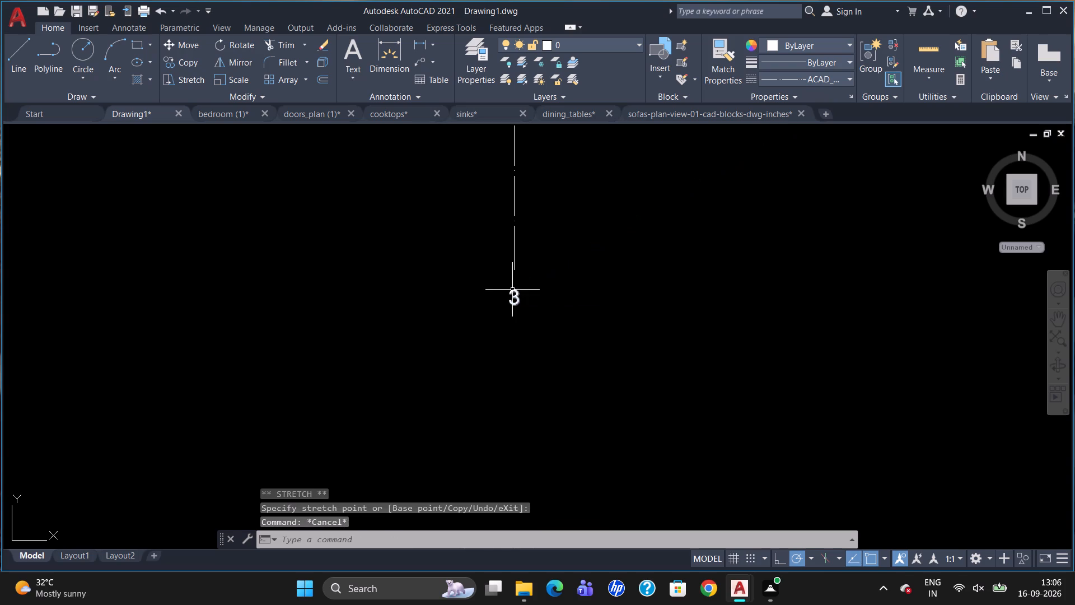
Copy grid label 3 horizontally to below the staircase centre line on the second flat's side.
click(513, 290)
text(CO)
key(Return)
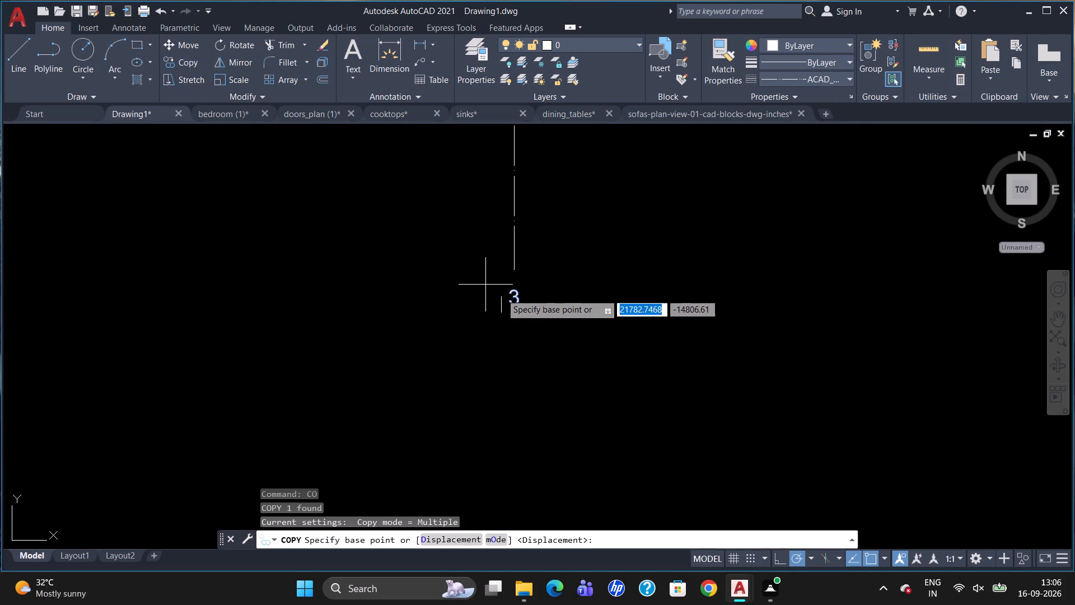
click(518, 300)
scroll(539, 301, down, 2)
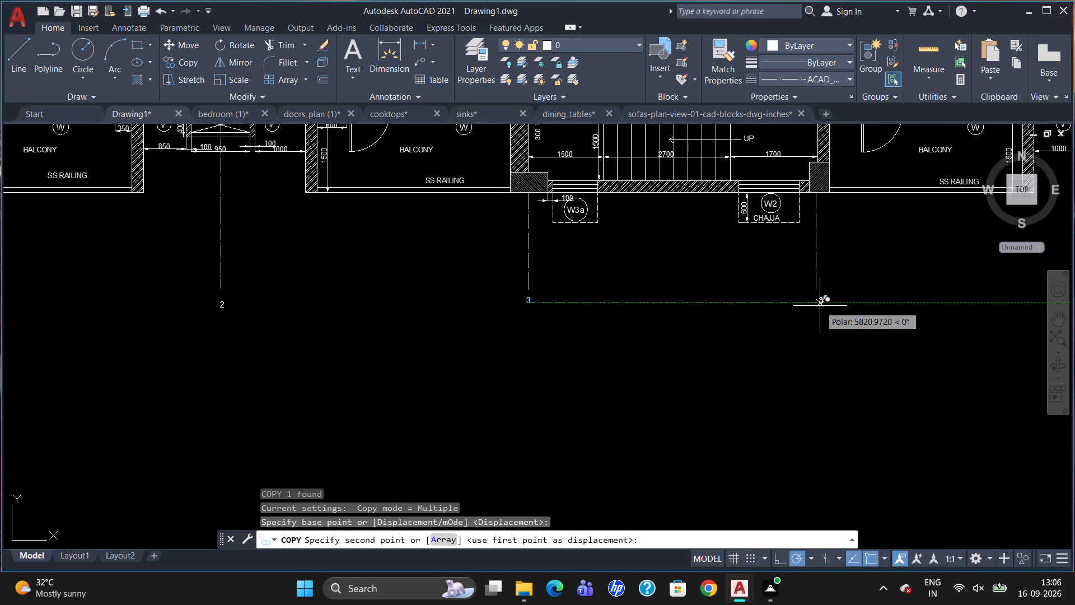
click(819, 304)
key(Escape)
Change the copied label below the second flat's side of the staircase to 7.
double_click(820, 302)
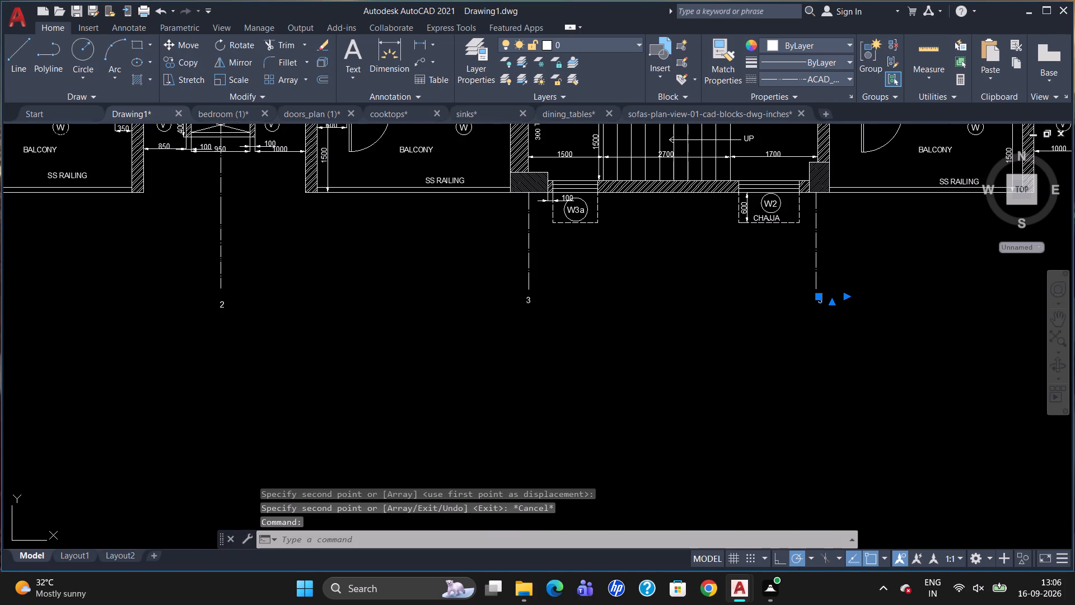
click(830, 298)
key(BackSpace)
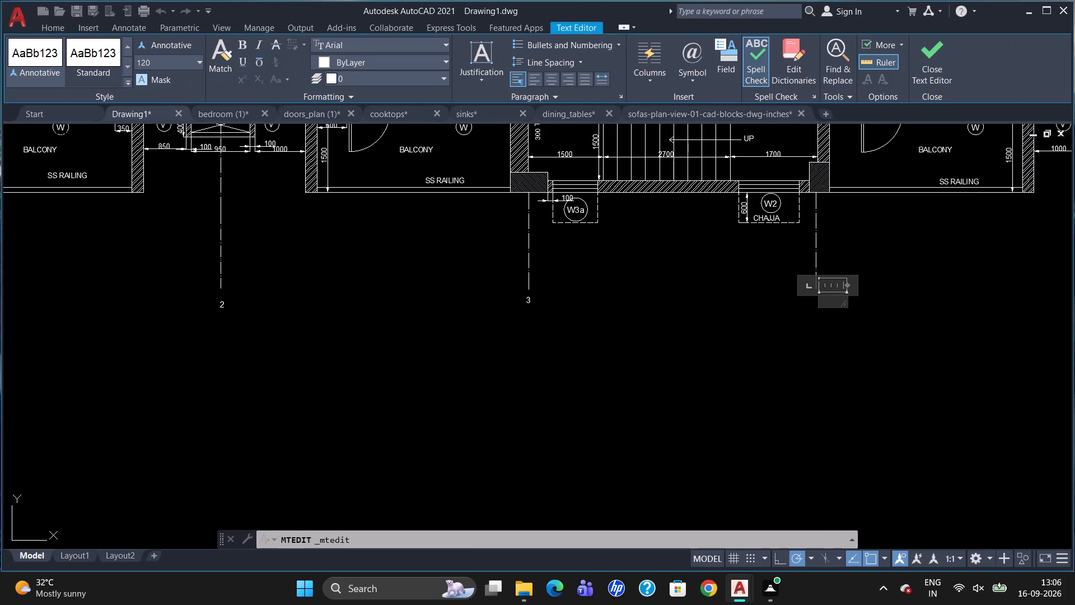
key(7)
click(785, 325)
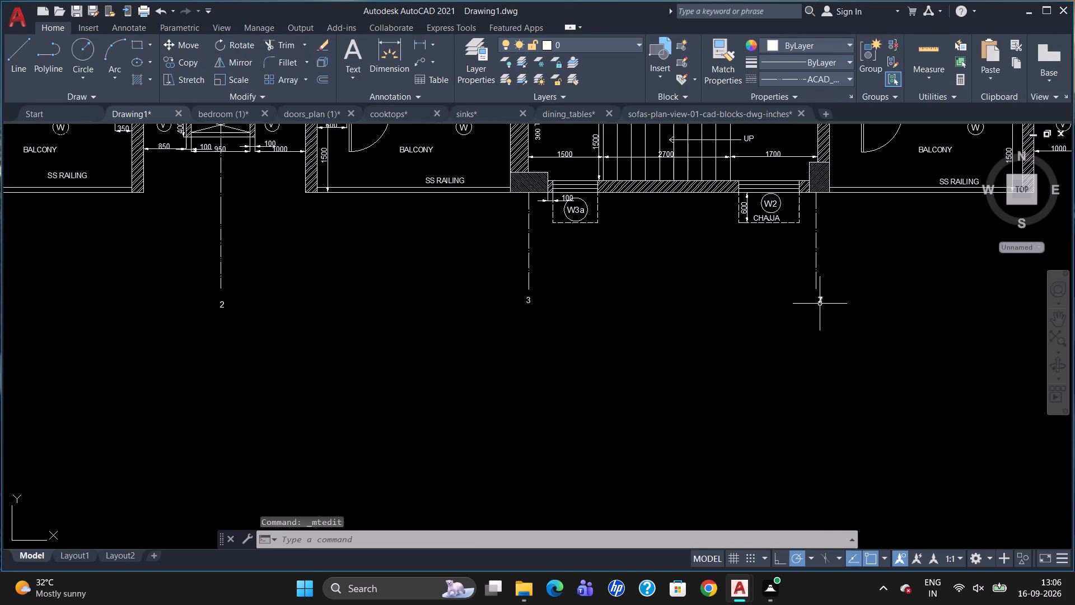
Move grid label 7 up and across so it sits directly beneath the end of its centre line.
click(822, 300)
scroll(822, 300, up, 3)
click(808, 290)
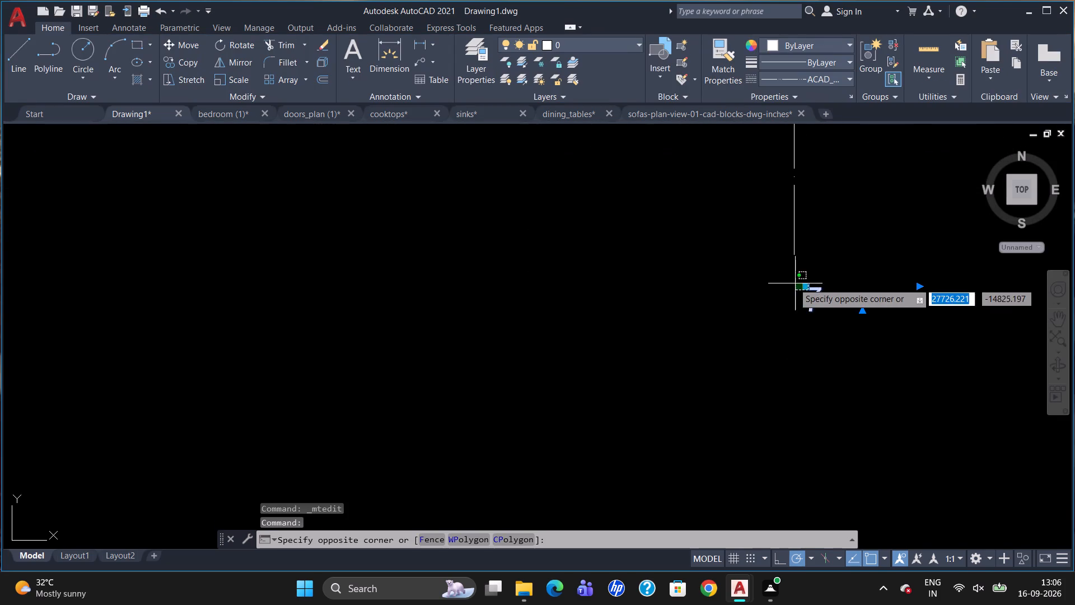
click(807, 285)
click(807, 285)
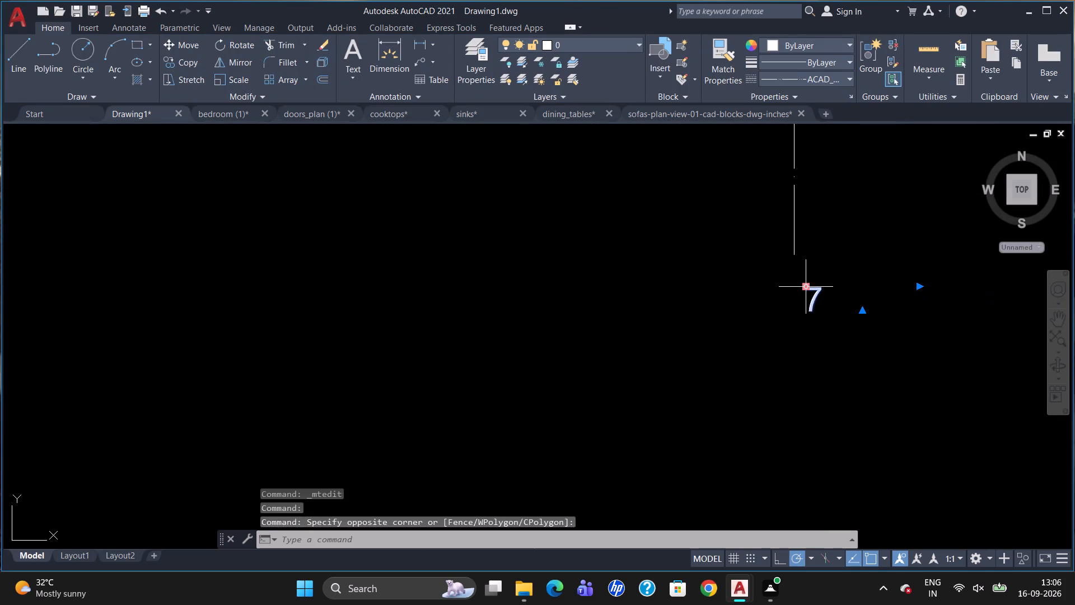
click(806, 288)
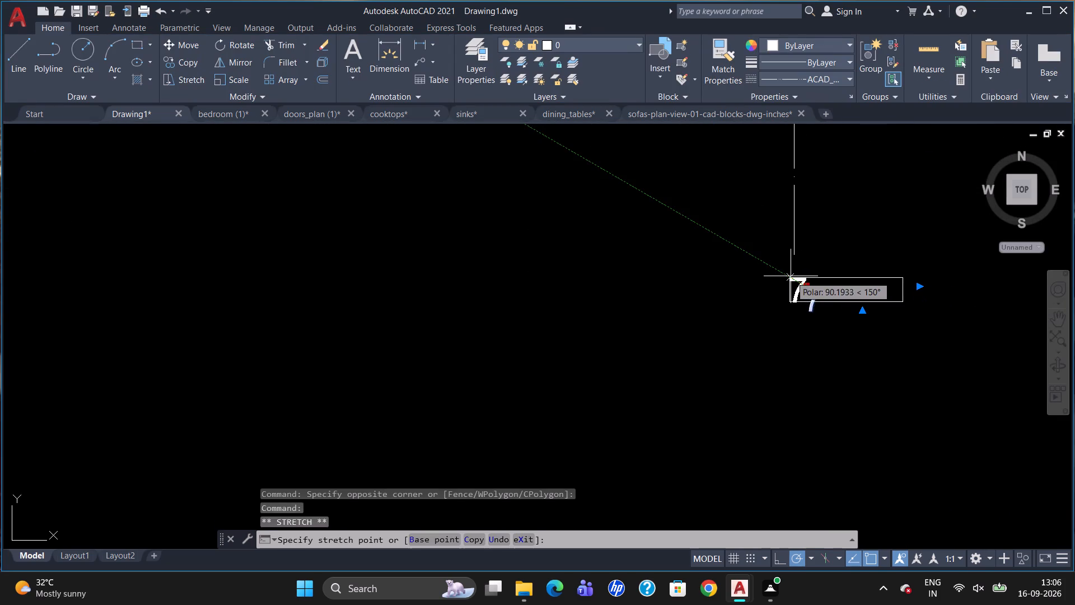
click(791, 276)
key(Escape)
Copy the vertical centre line above the first flat's outer wall into the empty space outside its balcony.
scroll(841, 298, down, 7)
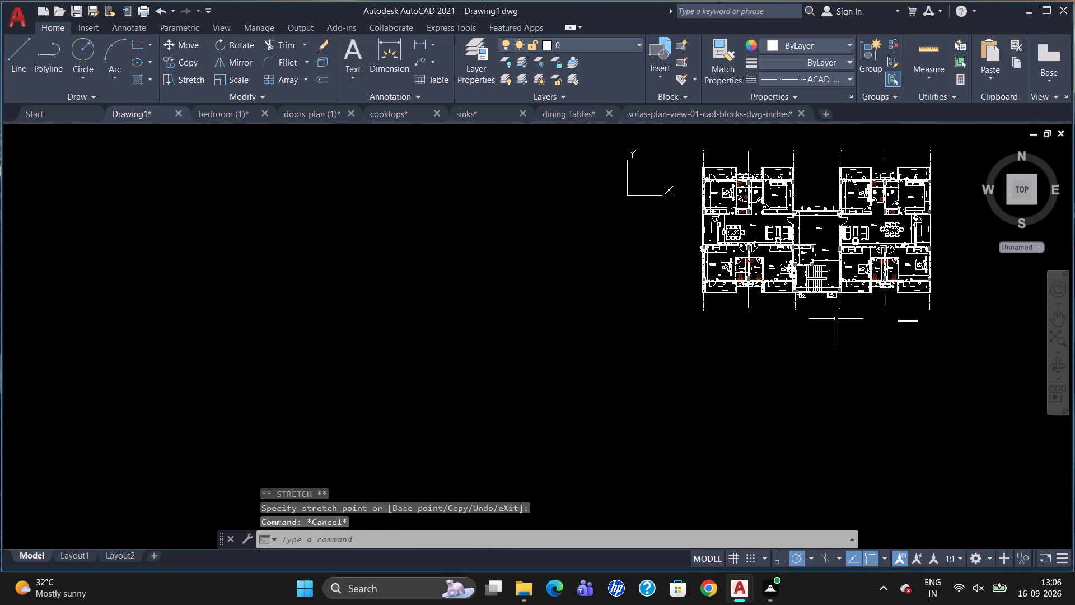
scroll(728, 164, up, 3)
click(629, 155)
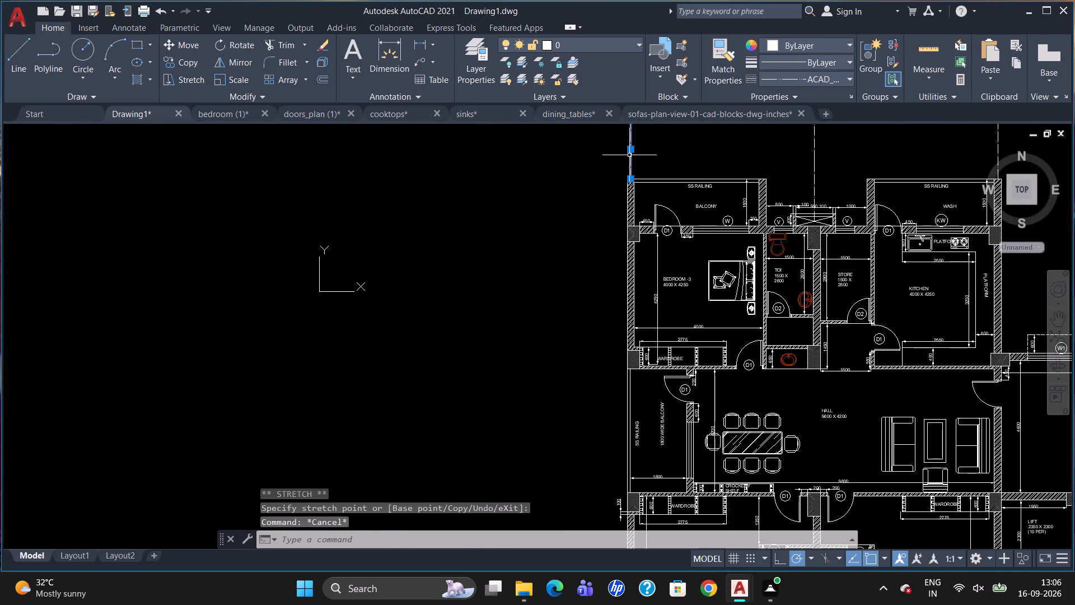
text(CO)
key(Return)
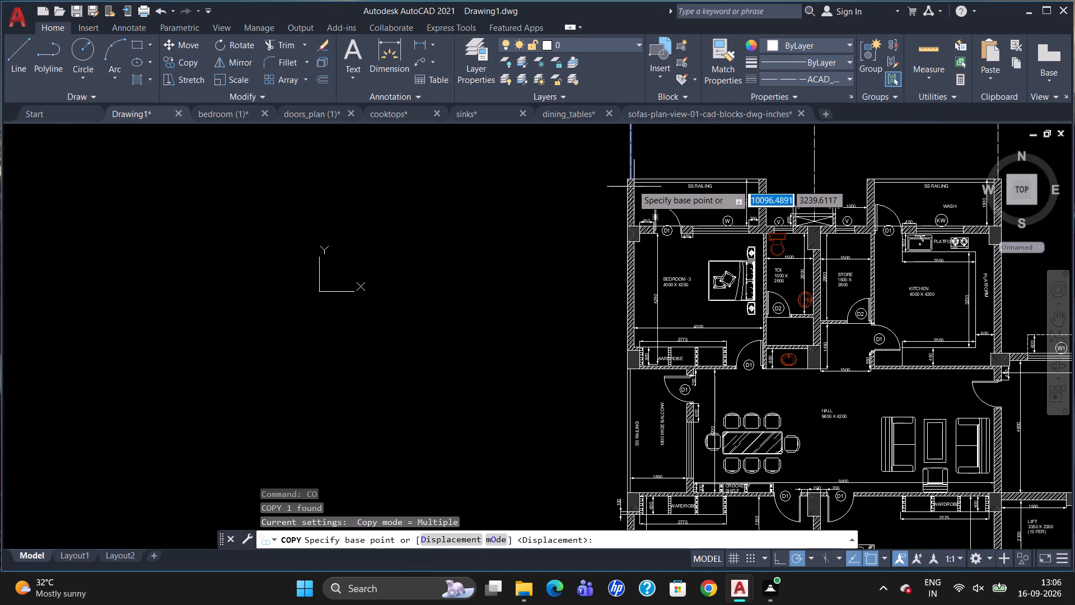
click(632, 168)
click(534, 214)
key(Escape)
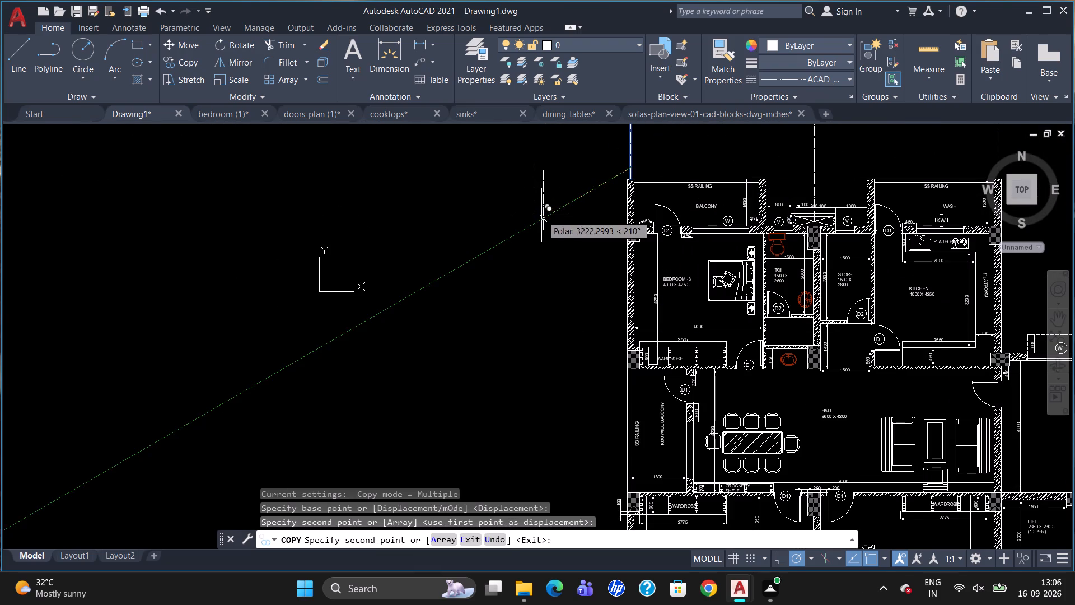
Rotate the copied centre line about its upper end so it lies horizontal, pointing away from the building.
click(534, 204)
text(RO)
key(Return)
click(536, 165)
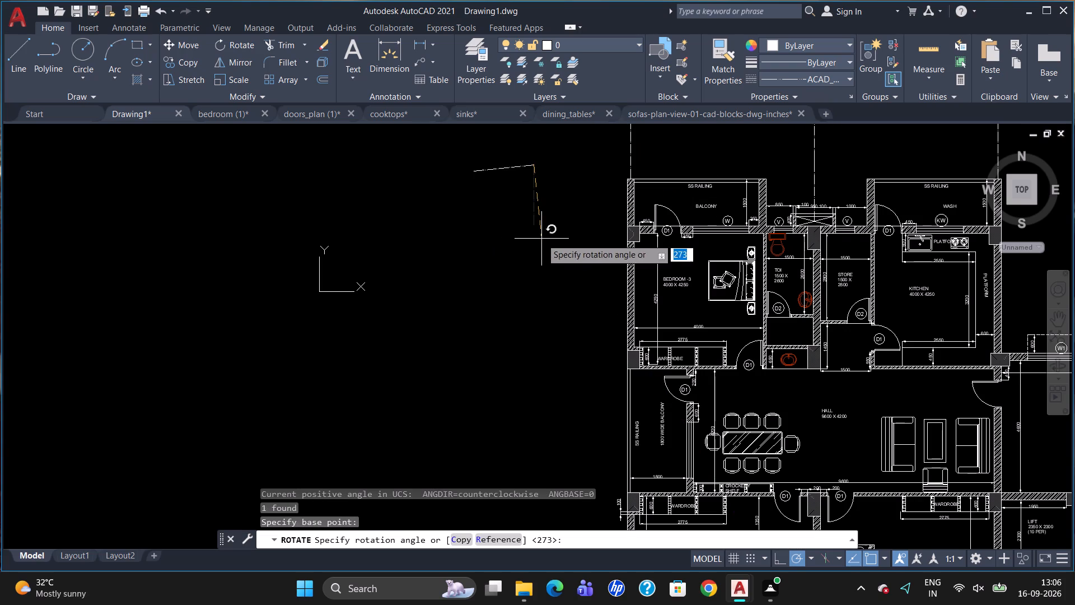
click(537, 254)
Move the horizontal centre line so its inner end meets the midpoint of the outer face of BEDROOM-3's corner column.
click(527, 167)
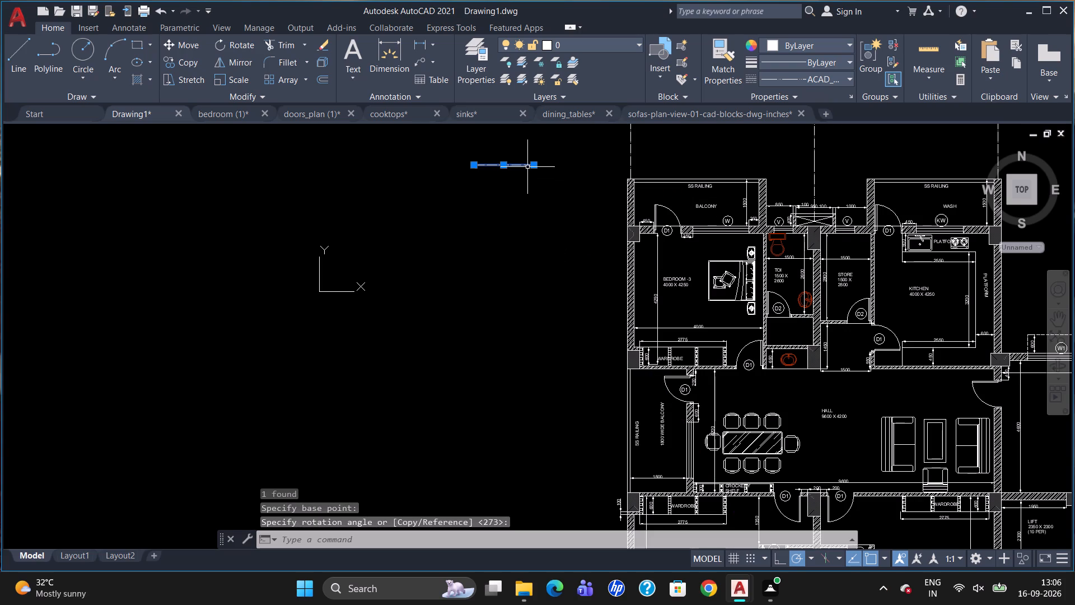
key(m)
key(Return)
click(530, 169)
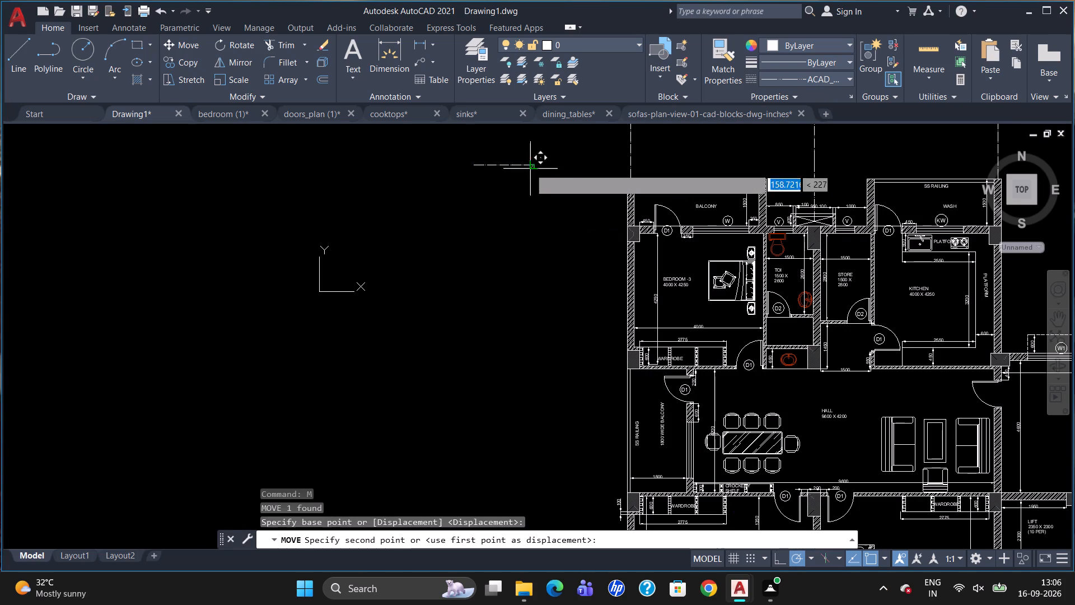
scroll(621, 240, up, 3)
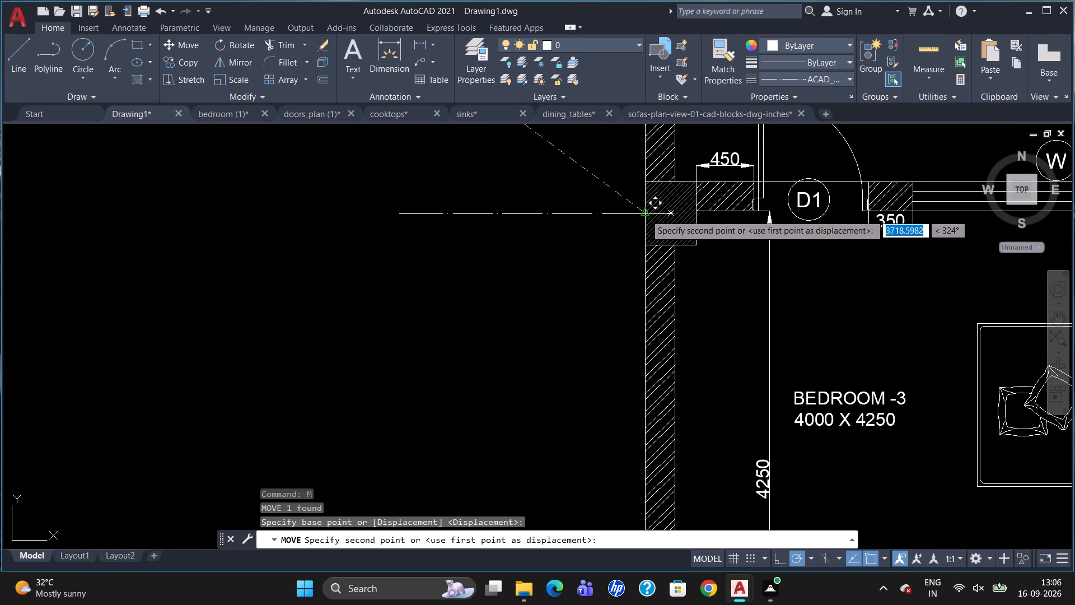
click(646, 215)
Copy the horizontal centre line from its inner end to the outer-face midpoints of the three columns below, ending at BEDROOM-2's balcony corner.
click(636, 215)
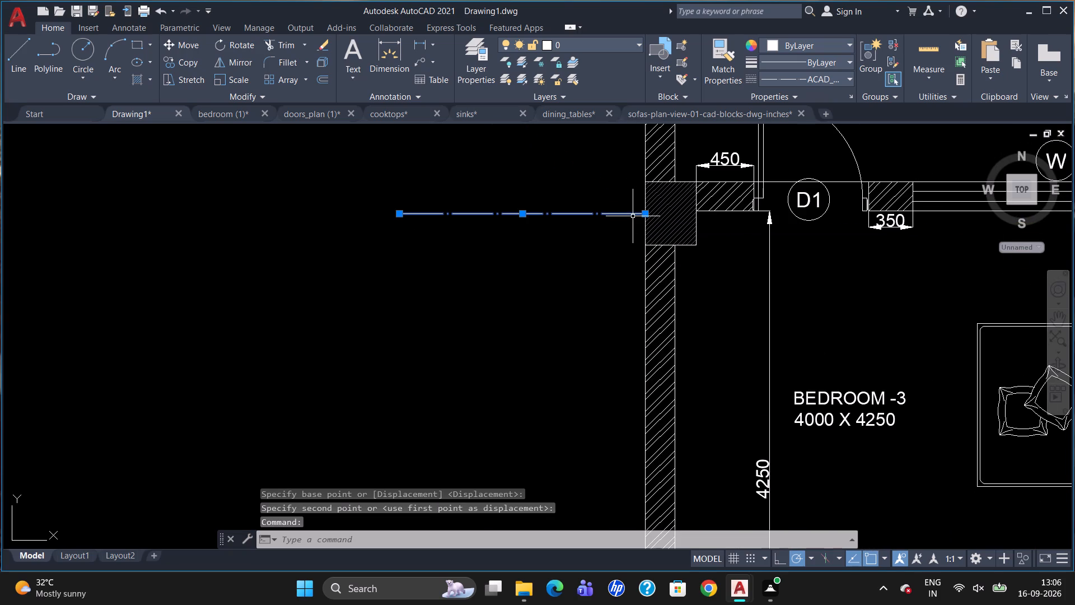
key(c)
key(o)
key(Return)
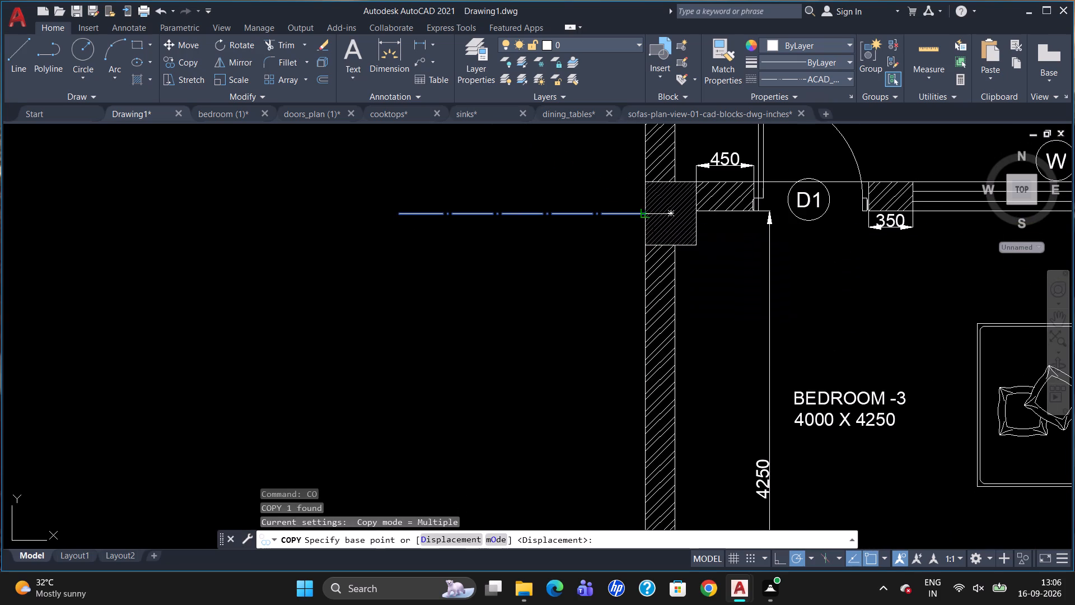
click(643, 213)
scroll(615, 237, down, 3)
scroll(621, 366, up, 3)
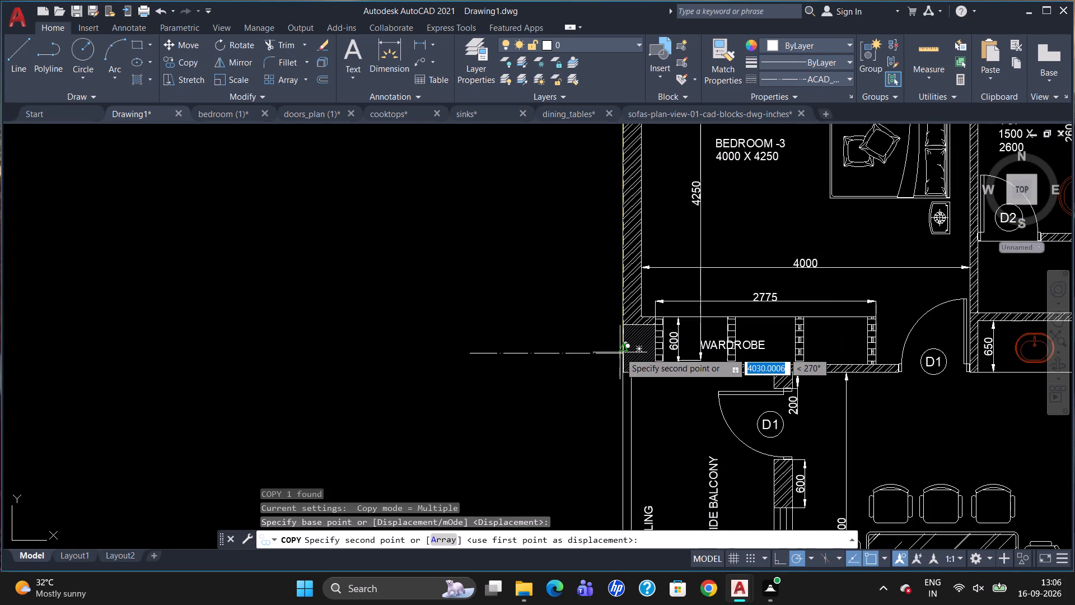
click(620, 352)
scroll(589, 320, down, 3)
scroll(592, 435, up, 2)
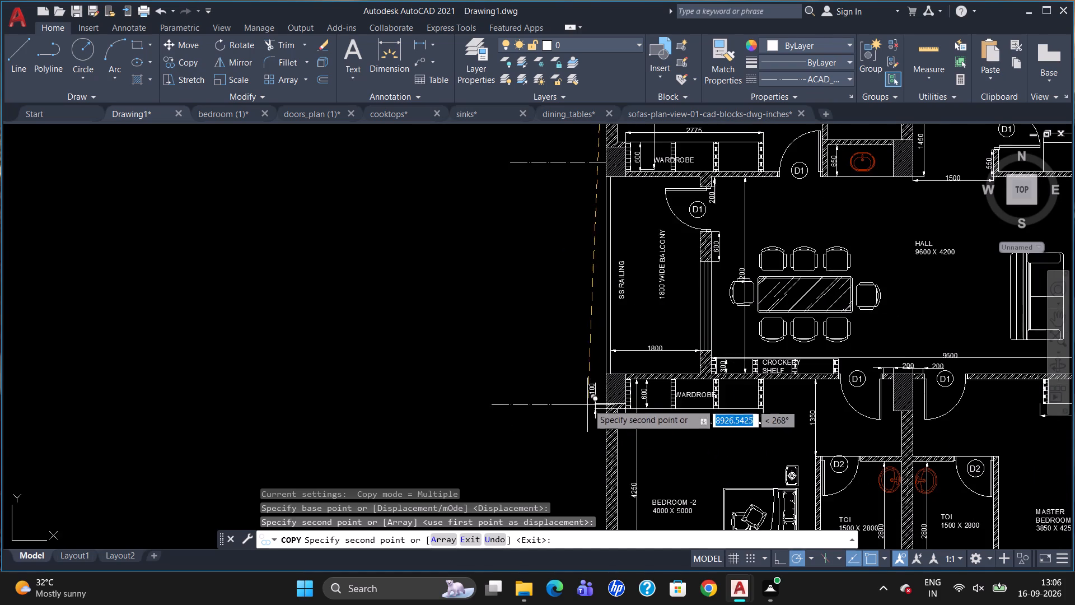
click(605, 393)
scroll(592, 314, down, 3)
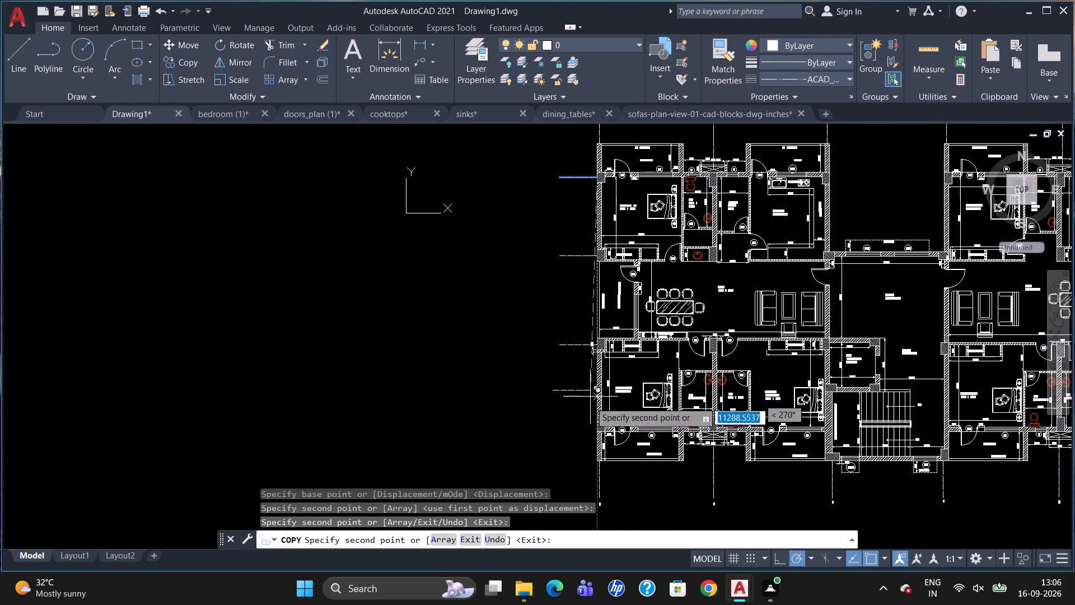
scroll(590, 425, up, 4)
click(646, 434)
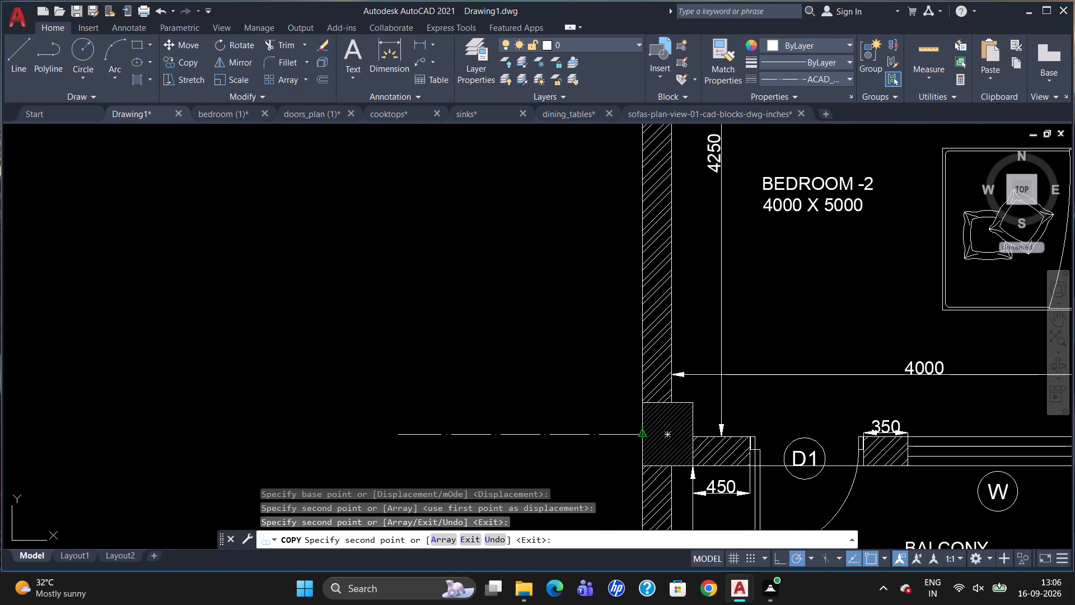
key(Escape)
Add a 120-high text label A just beyond the outer end of the uppermost horizontal centre line.
scroll(623, 460, down, 3)
scroll(626, 337, down, 2)
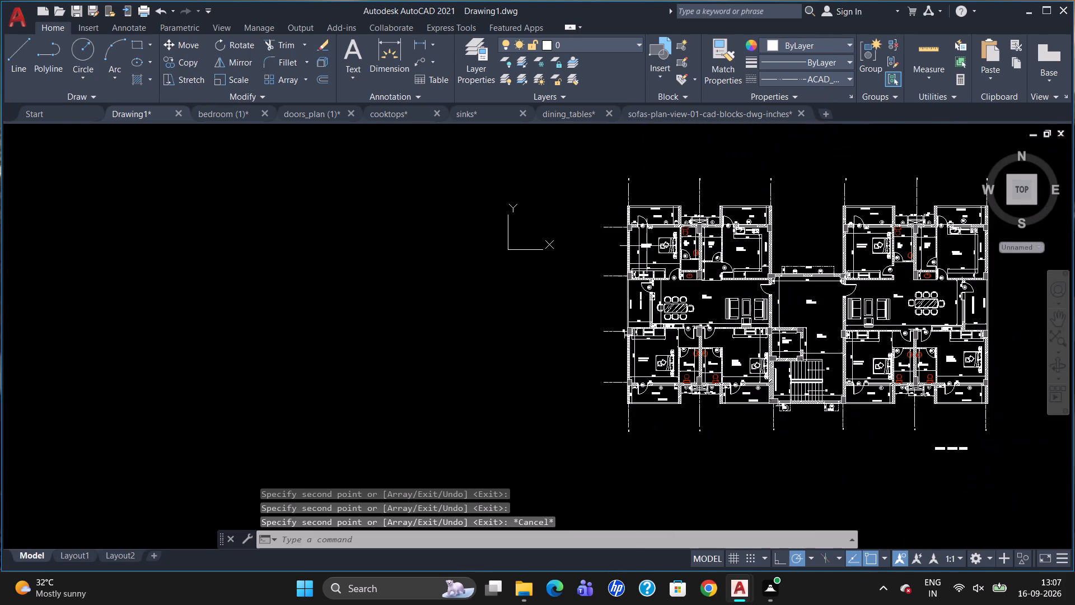
scroll(637, 202, up, 2)
key(r)
key(BackSpace)
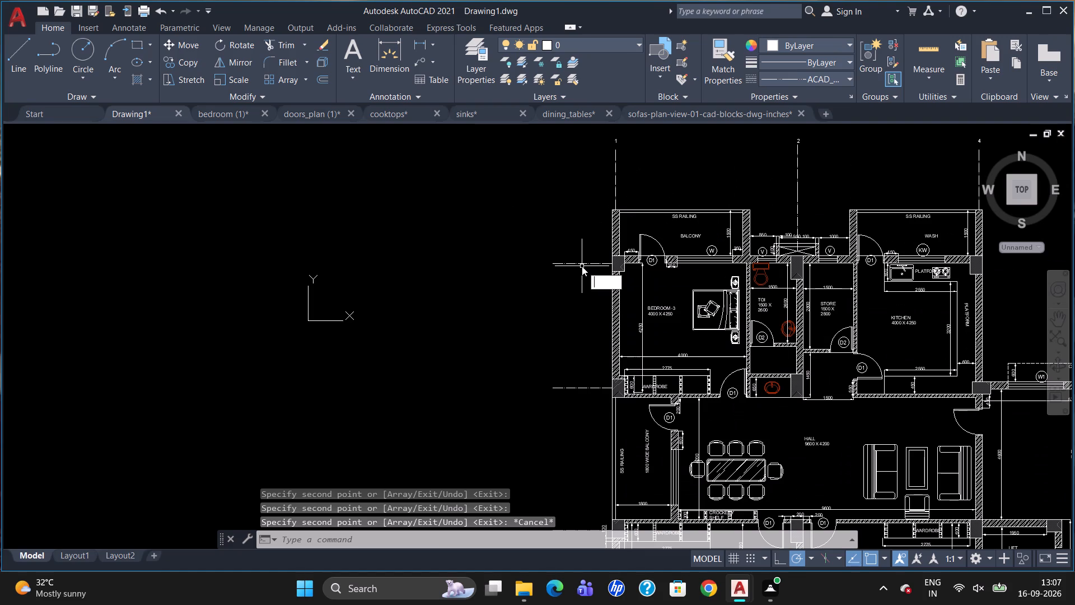
key(t)
key(Return)
scroll(548, 276, up, 2)
drag(529, 235, 536, 249)
click(554, 263)
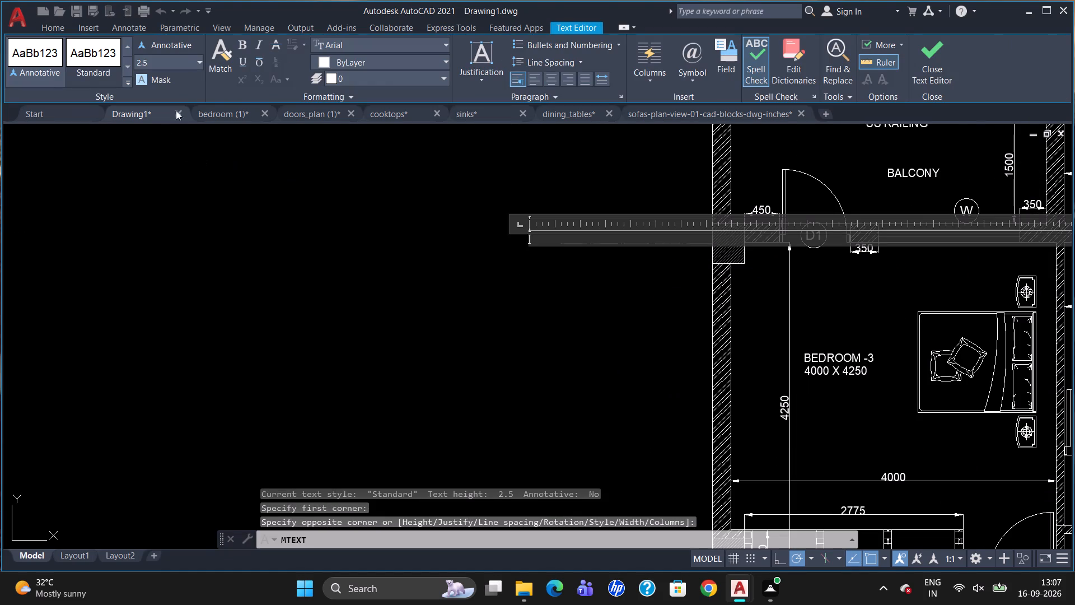
click(172, 66)
key(BackSpace)
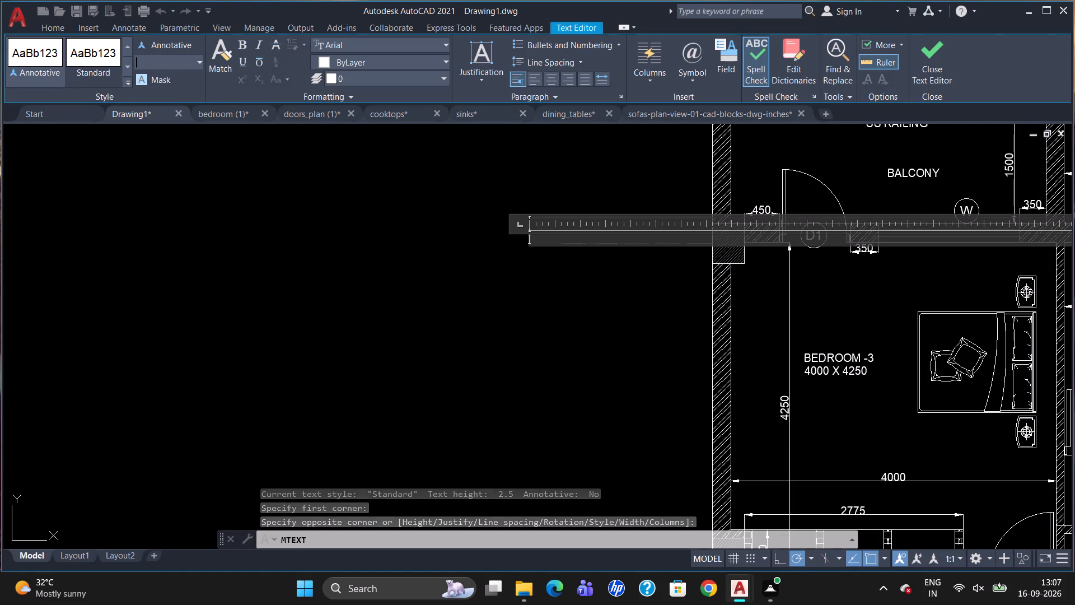
text(120)
key(Return)
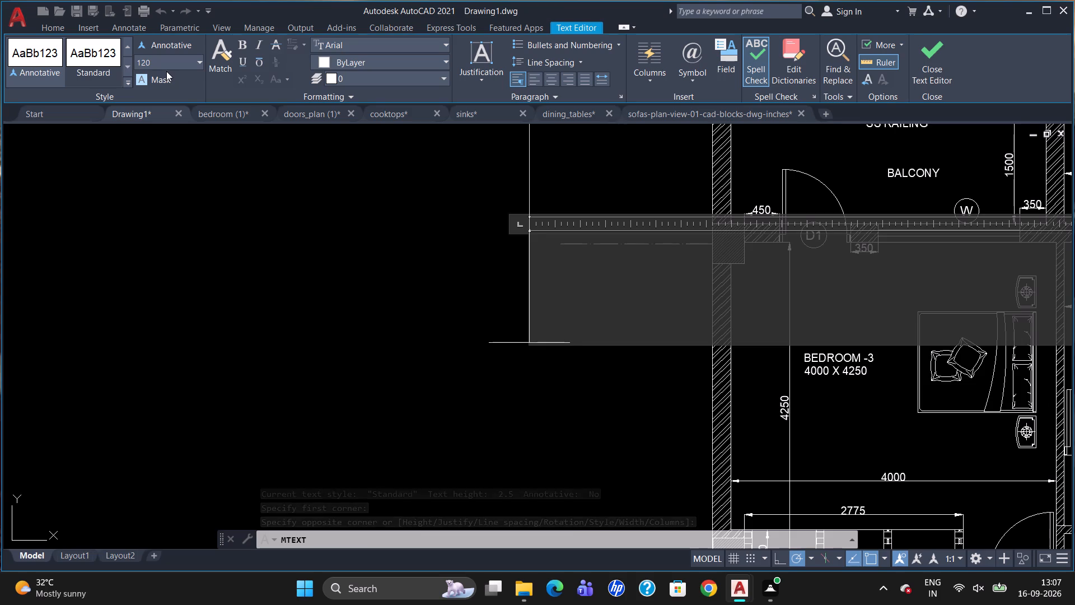
key(a)
click(369, 268)
Move label A slightly so it lines up with the outer end of its centre line.
click(532, 239)
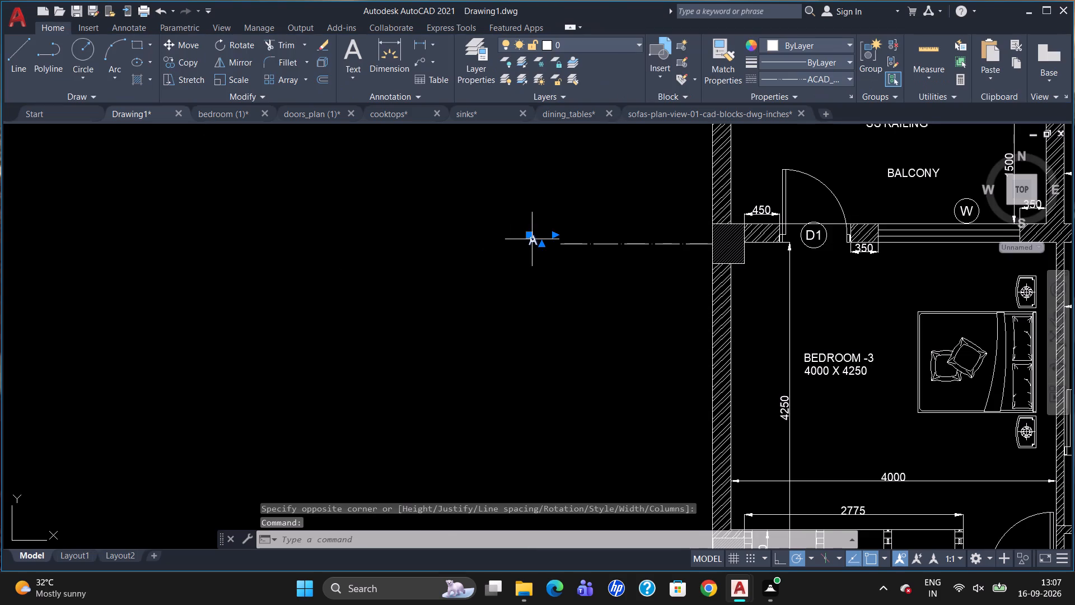
scroll(531, 241, up, 1)
drag(529, 232, 540, 241)
click(540, 241)
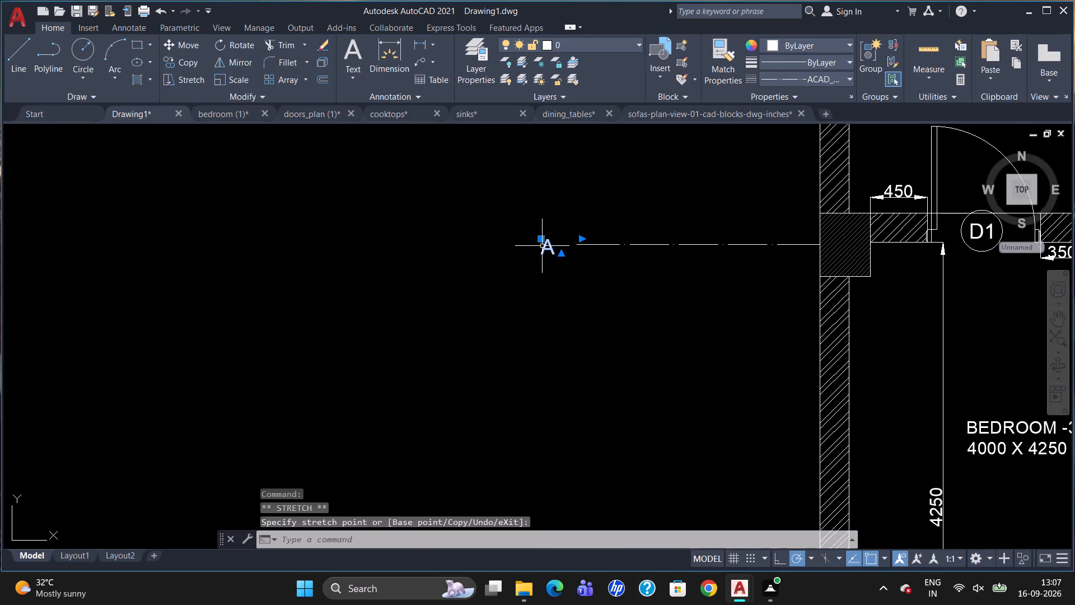
key(Escape)
Copy label A straight down to the outer ends of the other three horizontal centre lines.
text(CO)
key(Return)
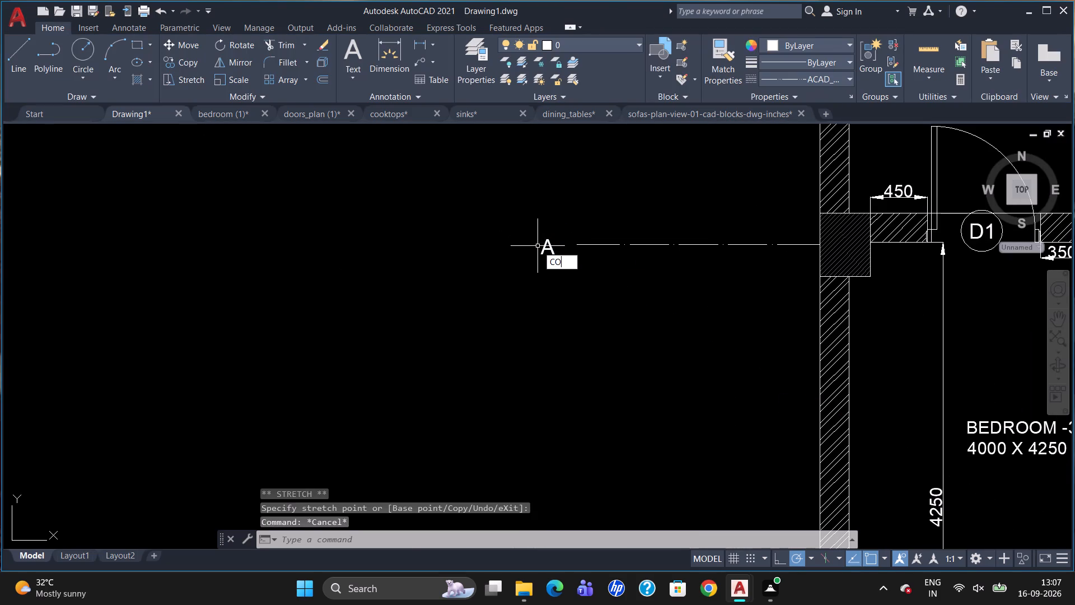
click(544, 250)
key(Return)
click(544, 250)
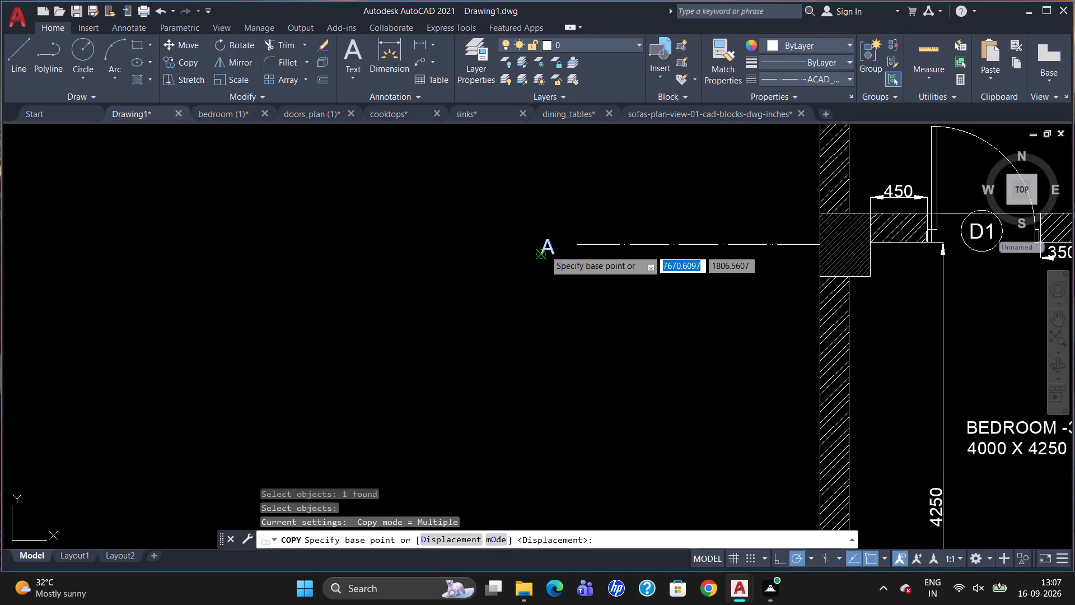
scroll(548, 263, down, 2)
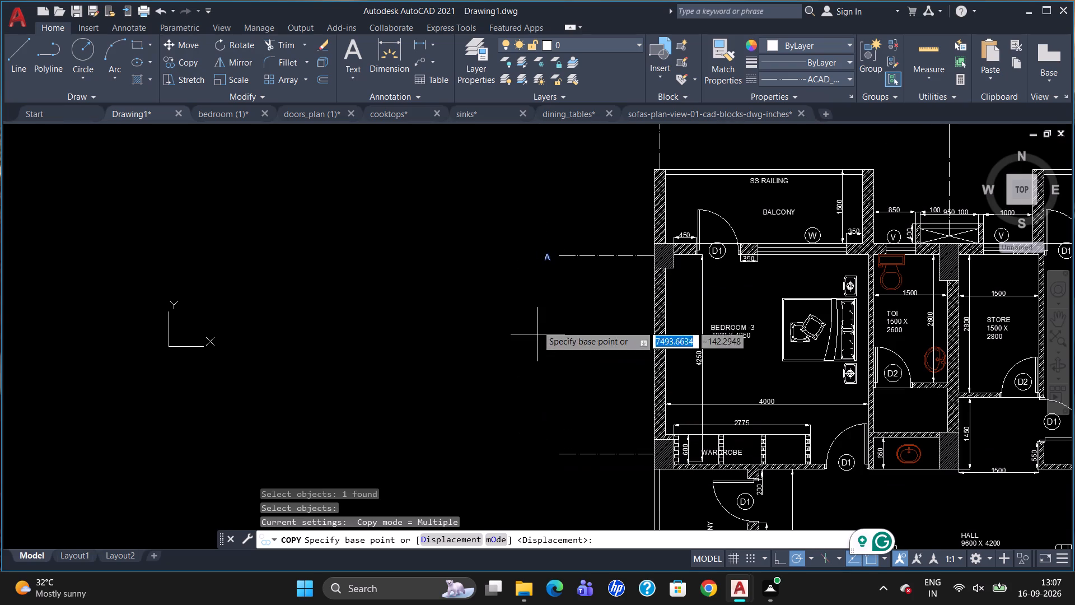
click(544, 260)
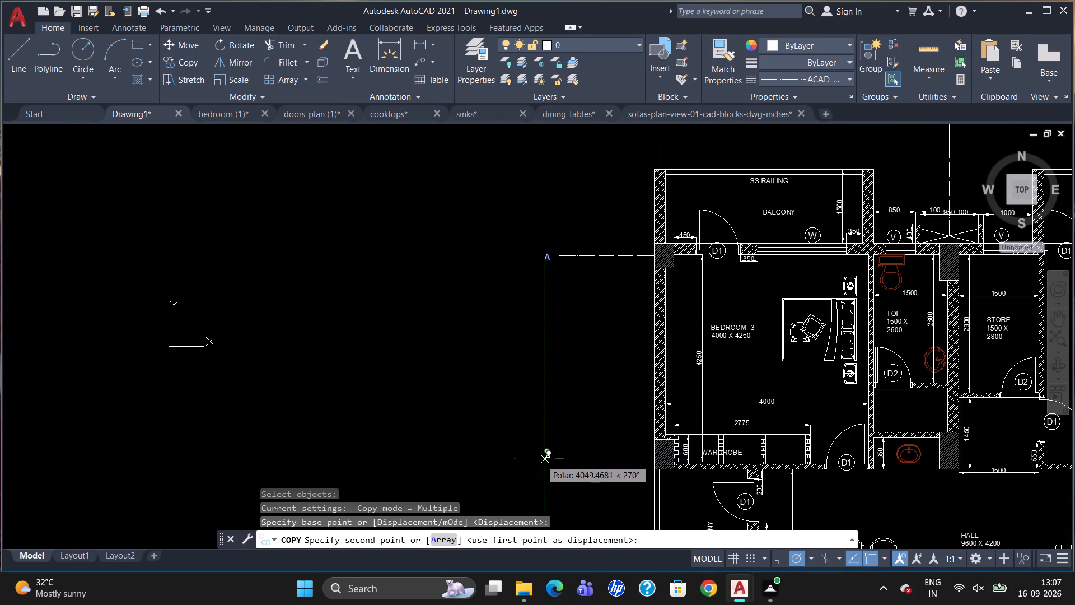
scroll(543, 453, up, 2)
click(546, 464)
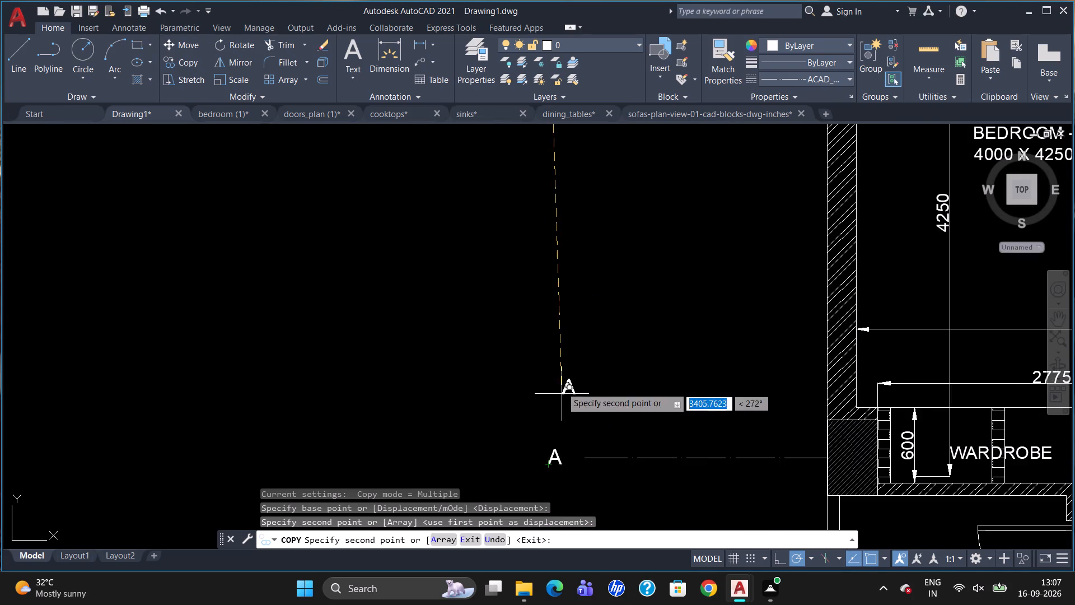
scroll(561, 387, down, 6)
scroll(554, 460, up, 4)
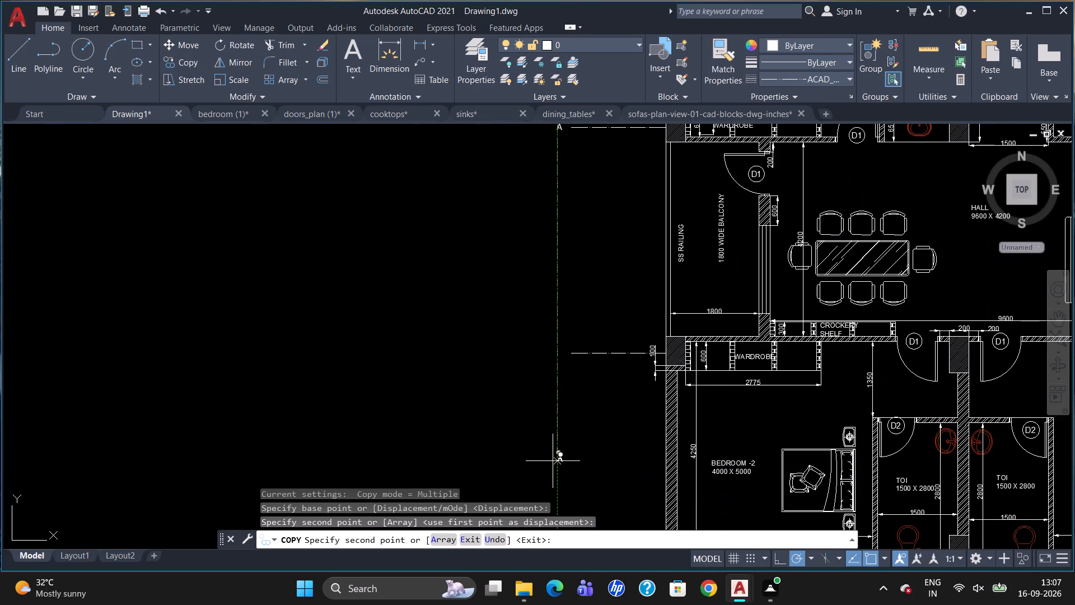
click(560, 356)
scroll(564, 345, down, 3)
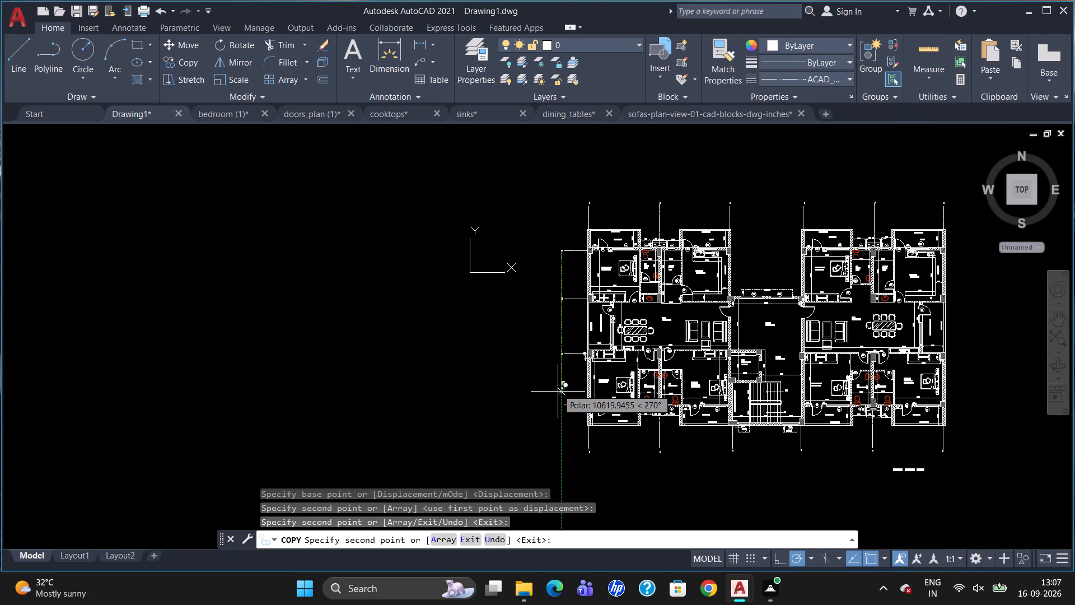
scroll(559, 405, up, 2)
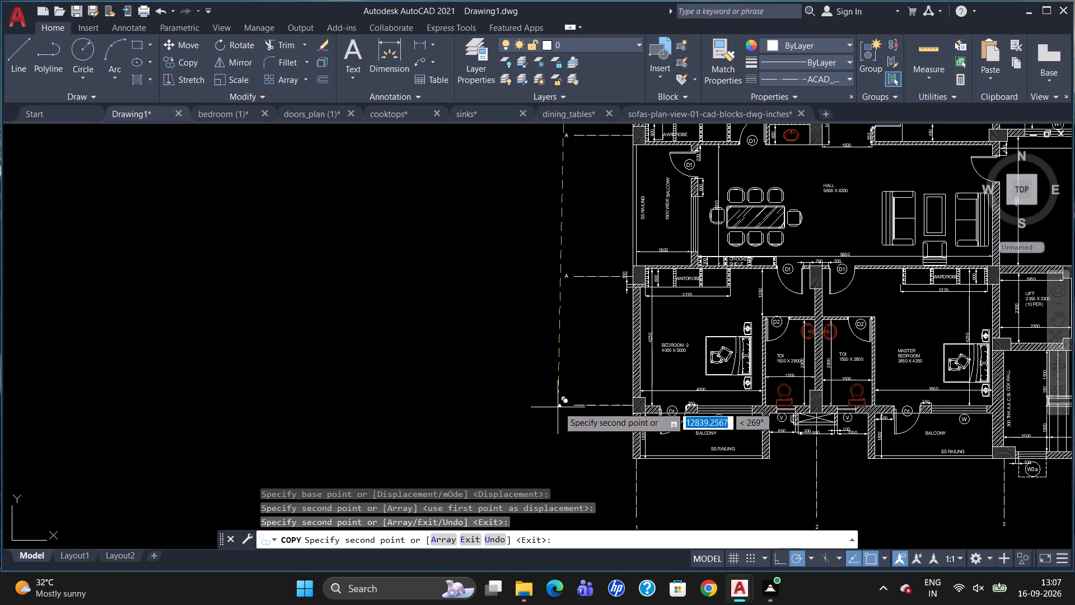
click(561, 404)
key(Escape)
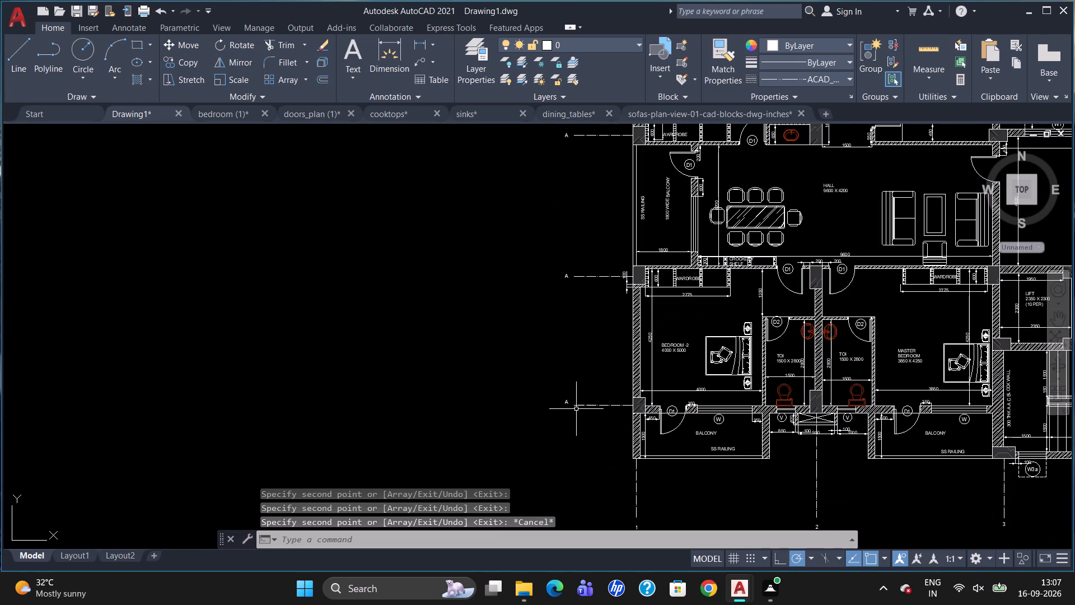
Move the lowest copied label slightly so it lines up with the outer end of its centre line.
scroll(576, 409, up, 3)
click(546, 387)
drag(535, 376, 540, 389)
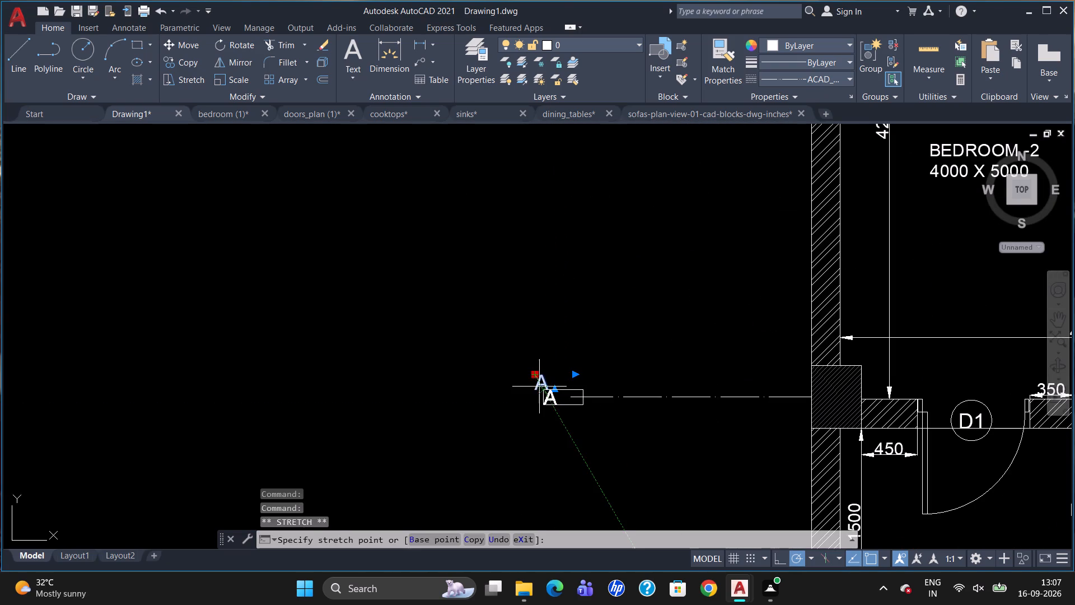
click(540, 390)
key(Escape)
Change the label of the lowest horizontal centre line, beside BEDROOM-2's balcony corner, to F.
double_click(546, 404)
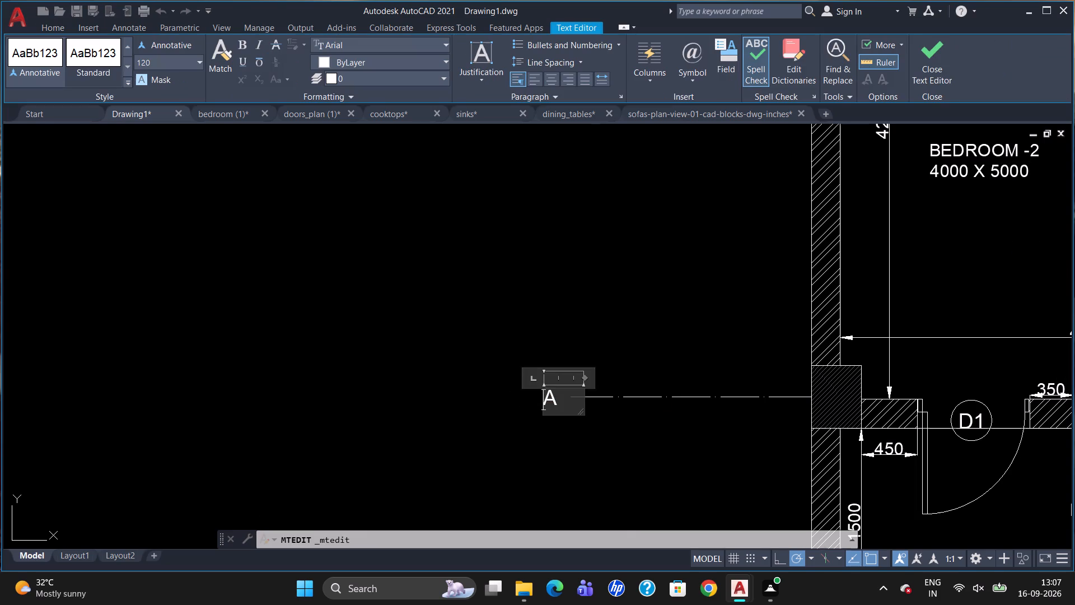
click(558, 398)
key(BackSpace)
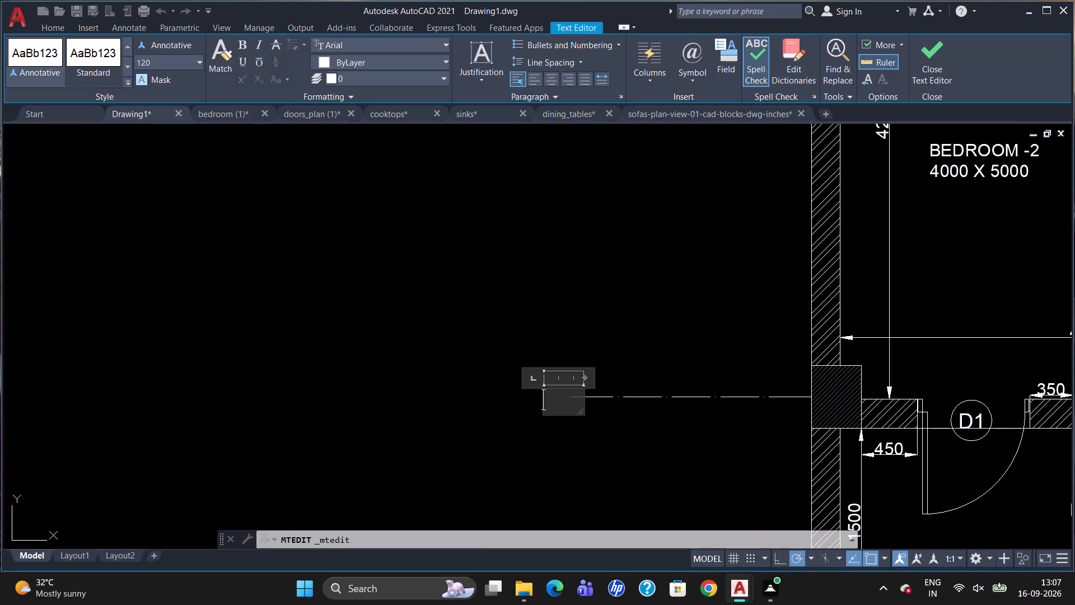
key(f)
click(591, 297)
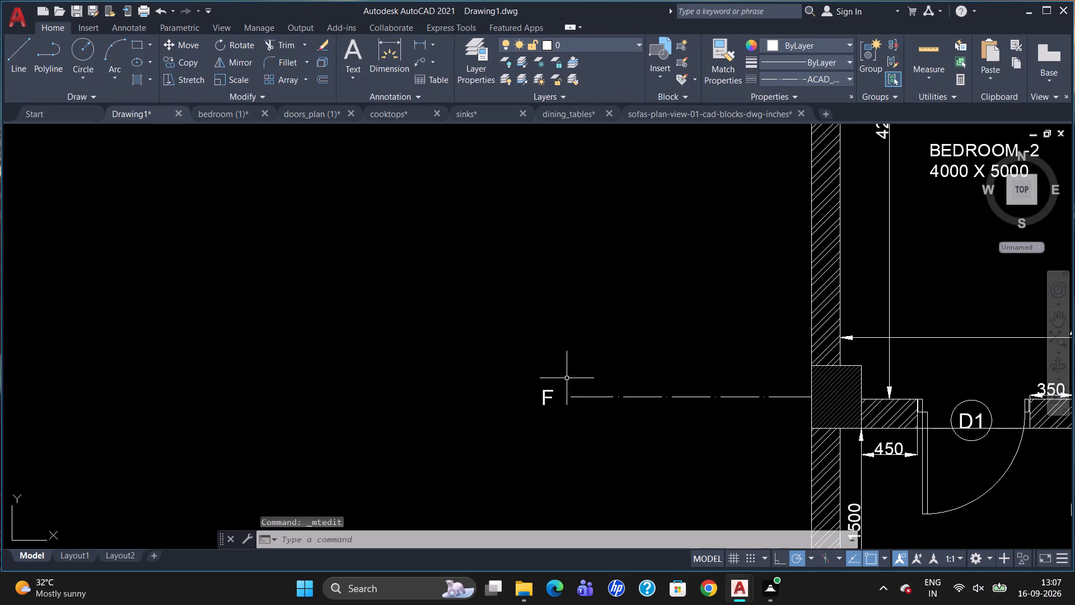
Change the label of the horizontal centre line beside BEDROOM-2's wardrobe to D.
scroll(579, 397, down, 2)
double_click(562, 189)
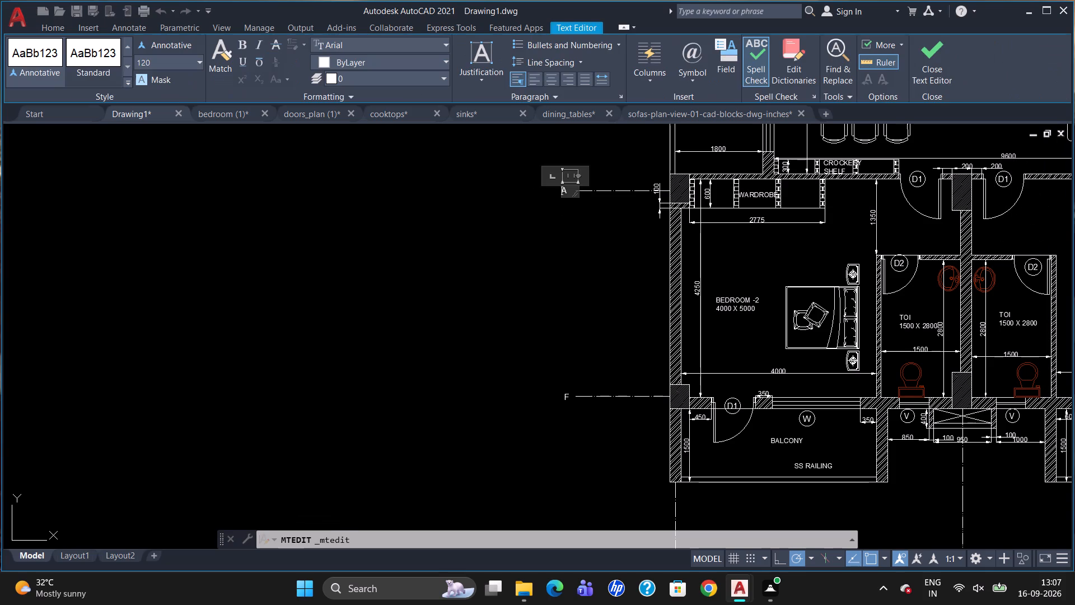
click(568, 192)
key(BackSpace)
key(d)
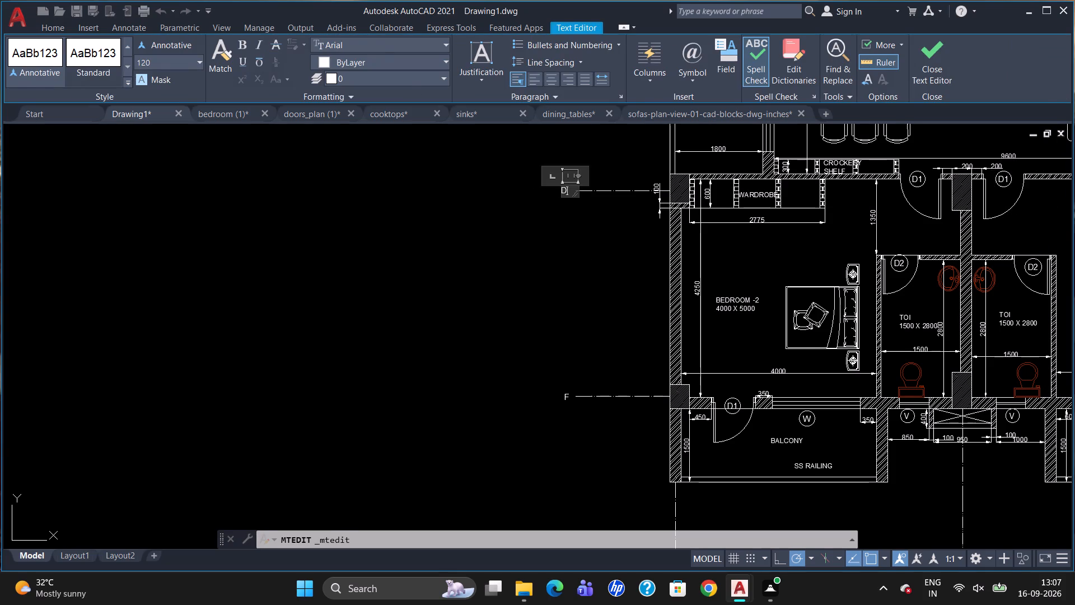
click(590, 257)
Change the label of the horizontal centre line beside BEDROOM-3's wardrobe to C.
scroll(595, 286, down, 2)
scroll(587, 185, up, 2)
scroll(583, 223, down, 3)
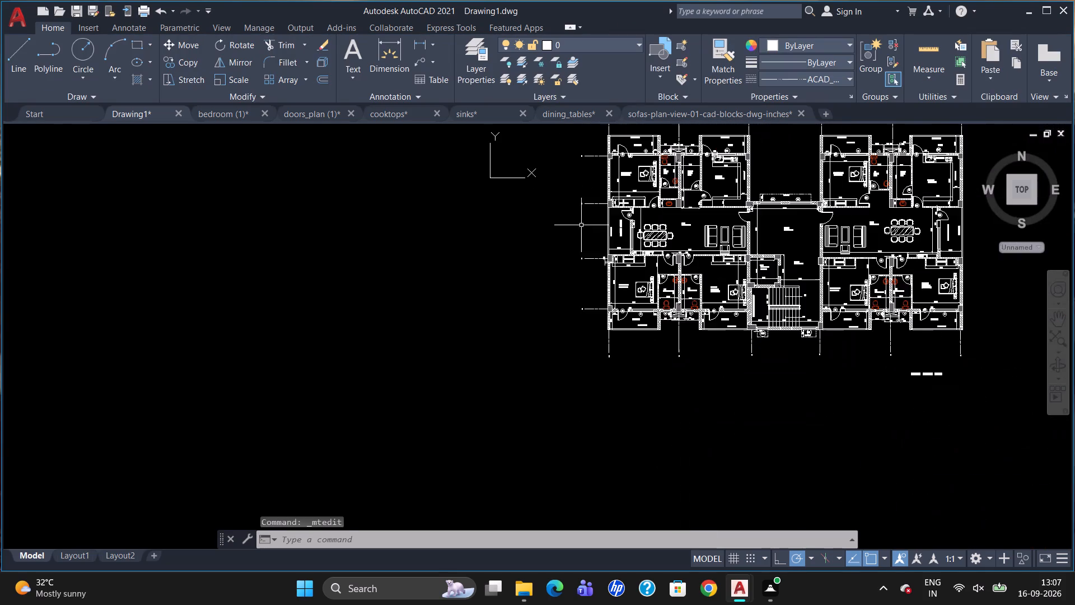
scroll(581, 193, up, 3)
double_click(585, 241)
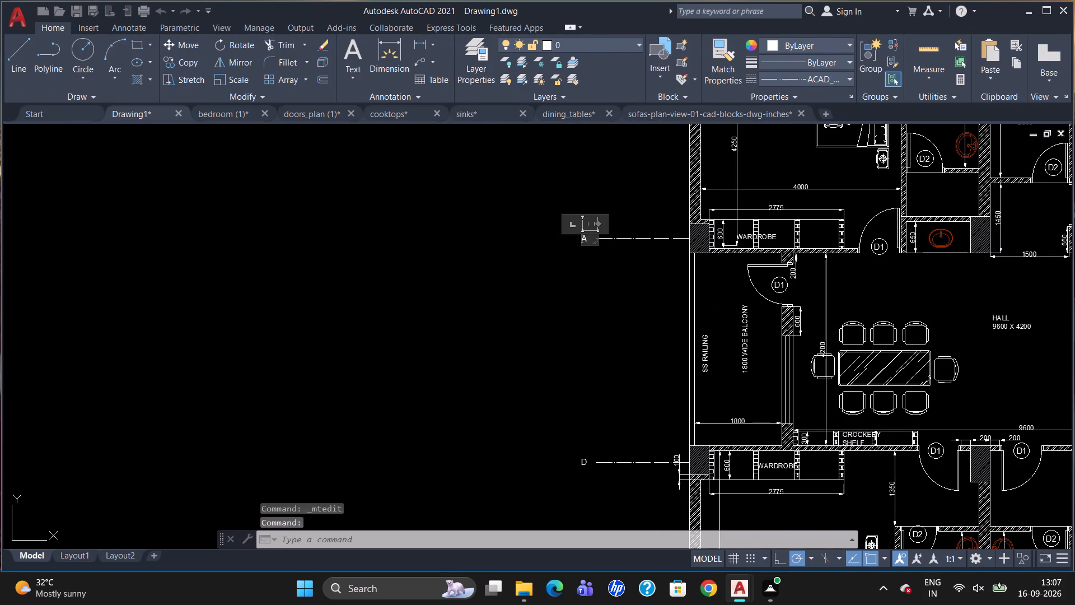
key(Right)
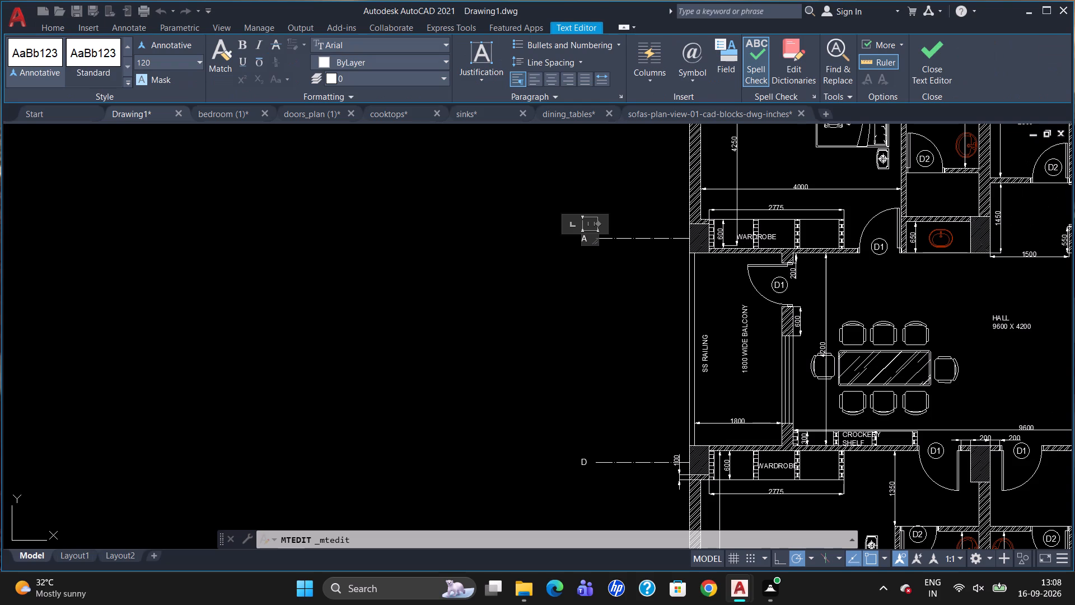
key(BackSpace)
key(c)
click(573, 281)
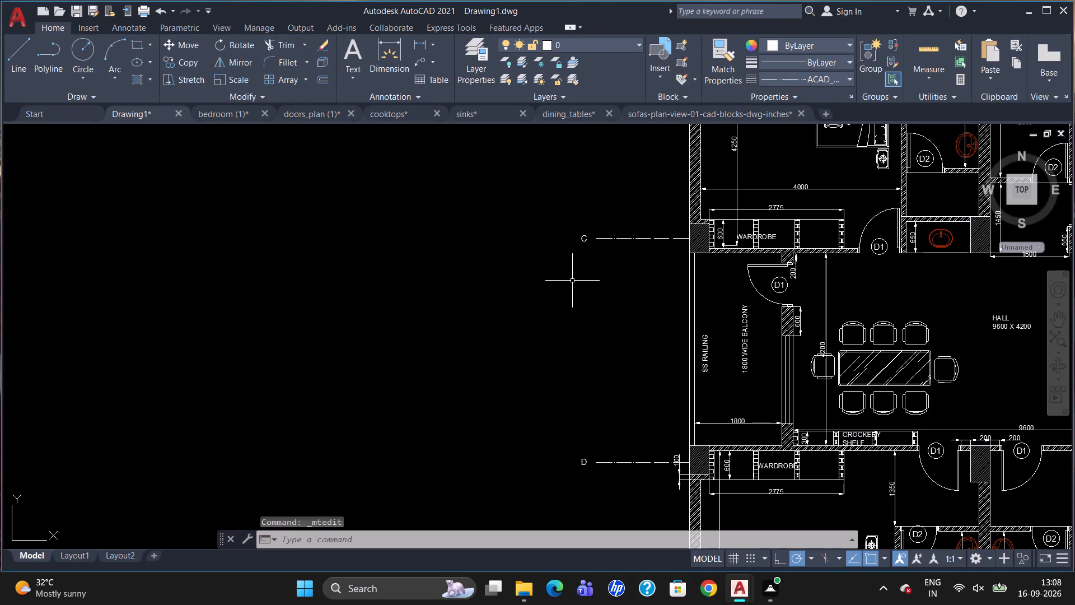
scroll(516, 268, down, 2)
key(Escape)
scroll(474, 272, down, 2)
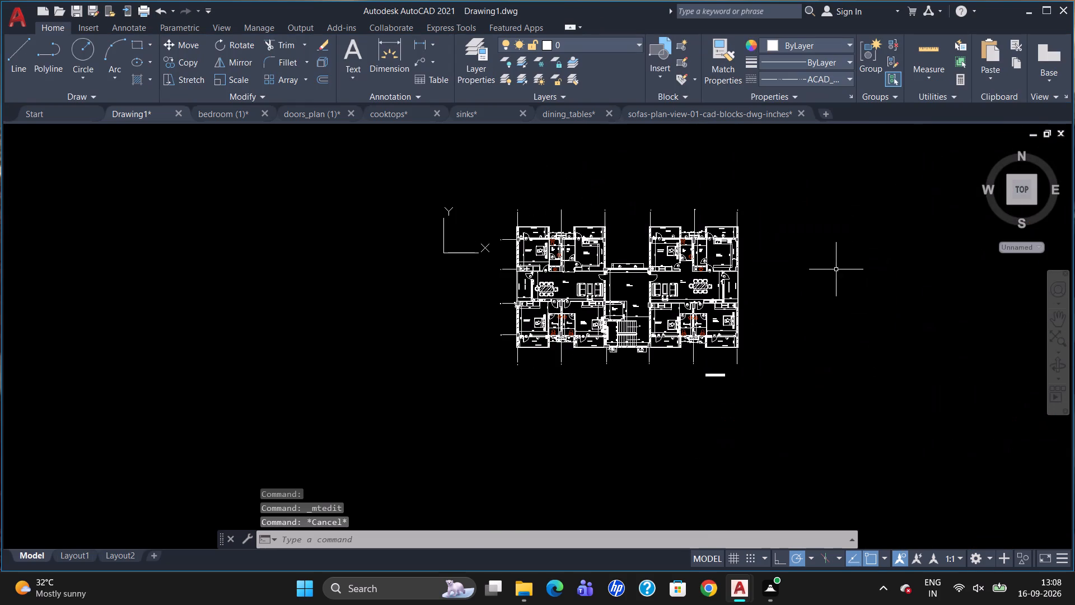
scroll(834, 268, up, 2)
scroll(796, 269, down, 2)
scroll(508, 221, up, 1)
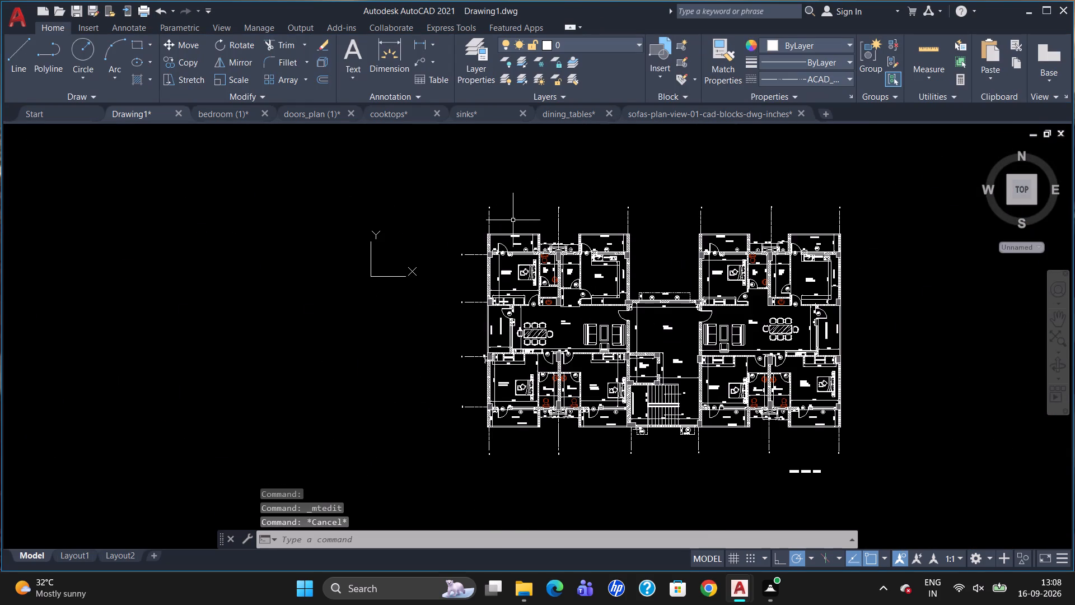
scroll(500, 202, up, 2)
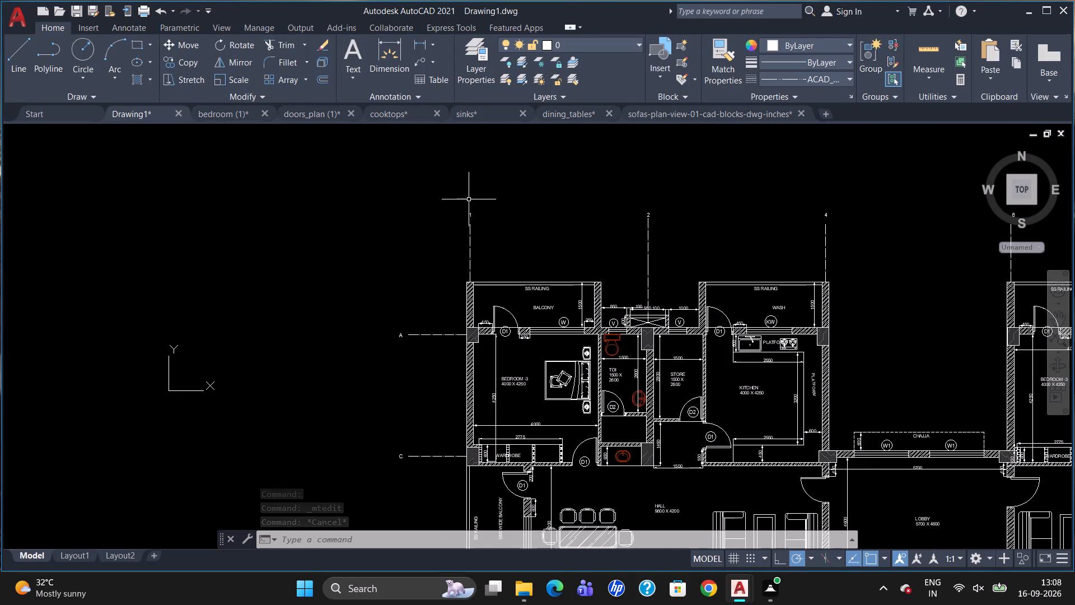
Enclose all top and bottom grid numbers and the side letters A, C, D and F in variable-size circles with offset factor 0.35.
click(439, 24)
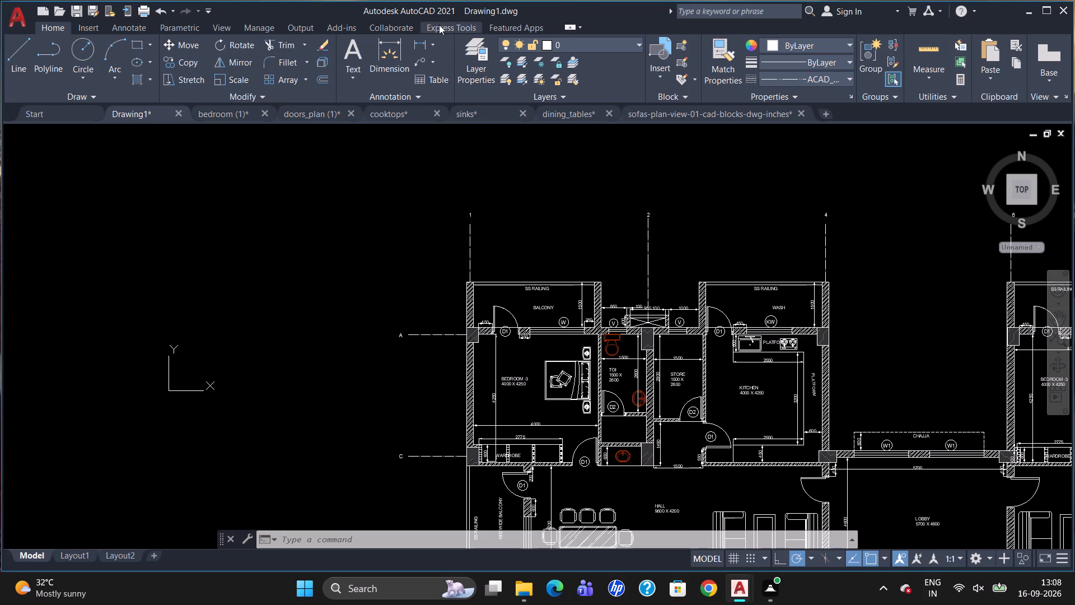
click(286, 78)
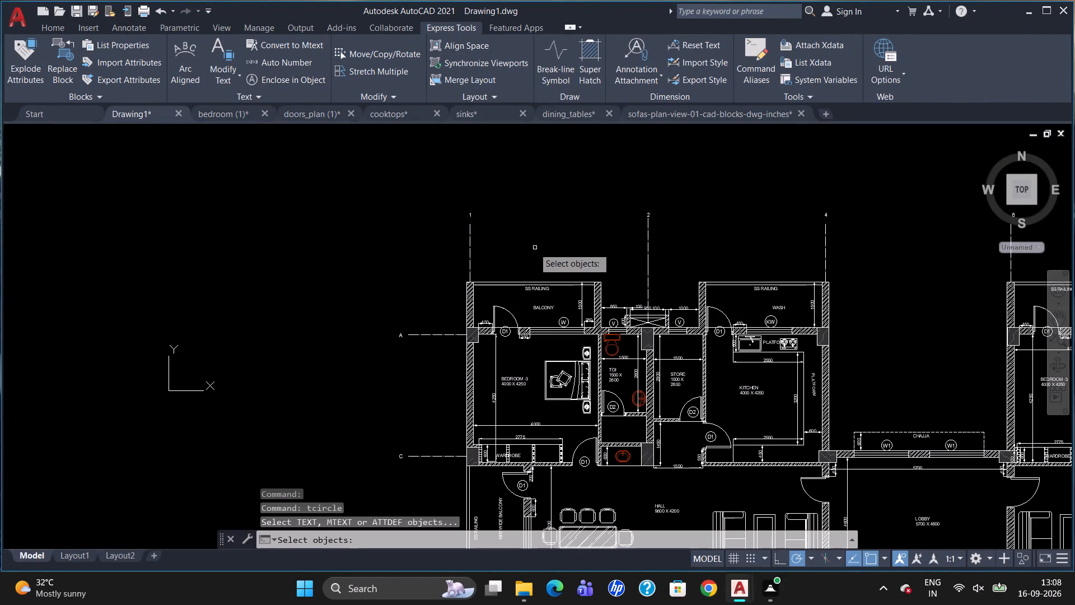
click(468, 217)
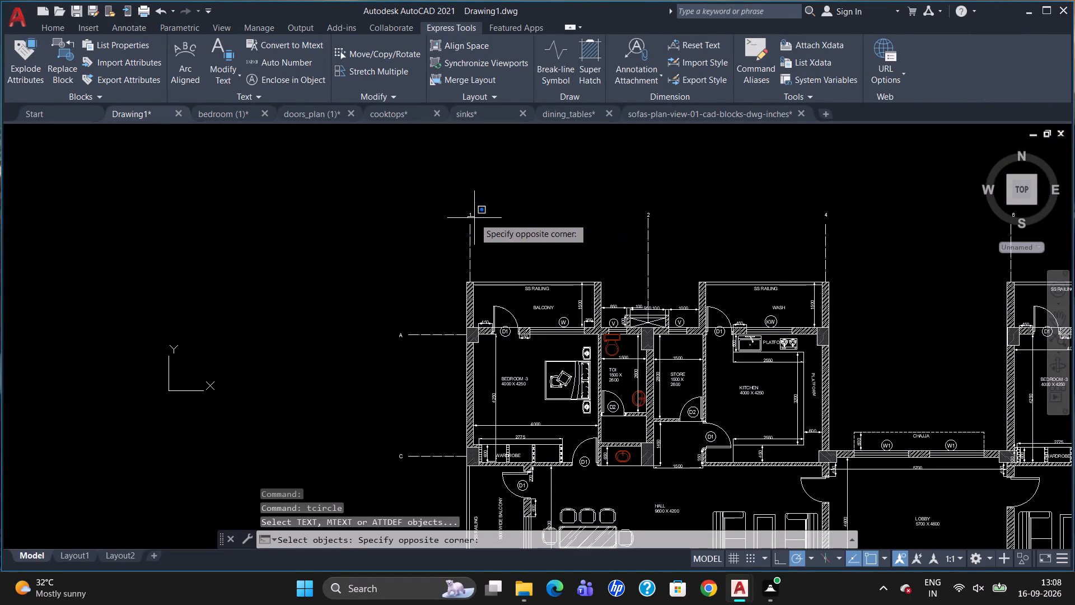
click(474, 218)
click(471, 213)
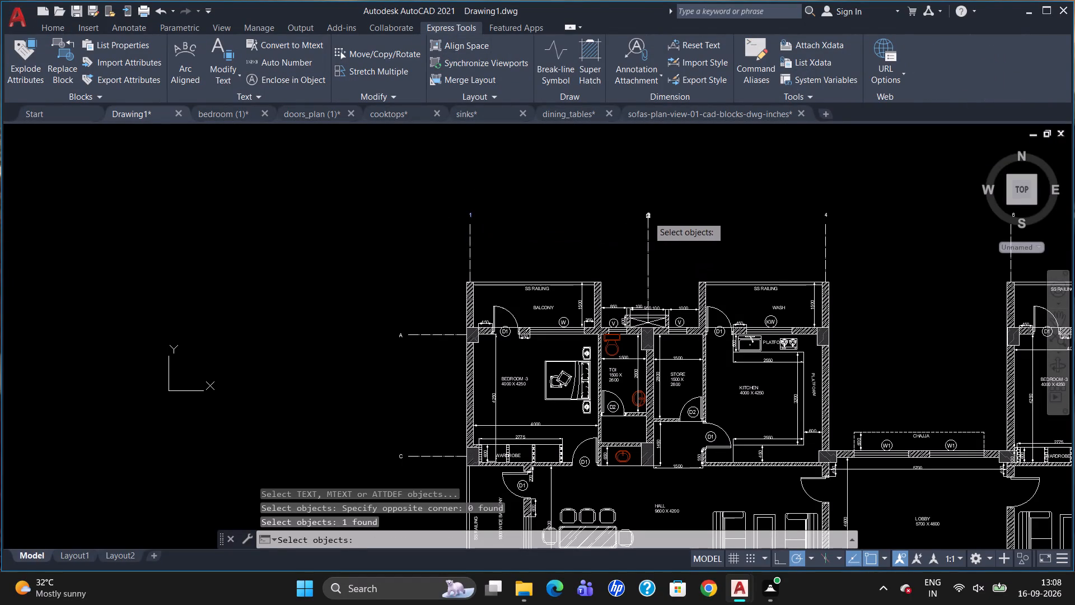
click(648, 216)
click(826, 213)
scroll(656, 210, down, 1)
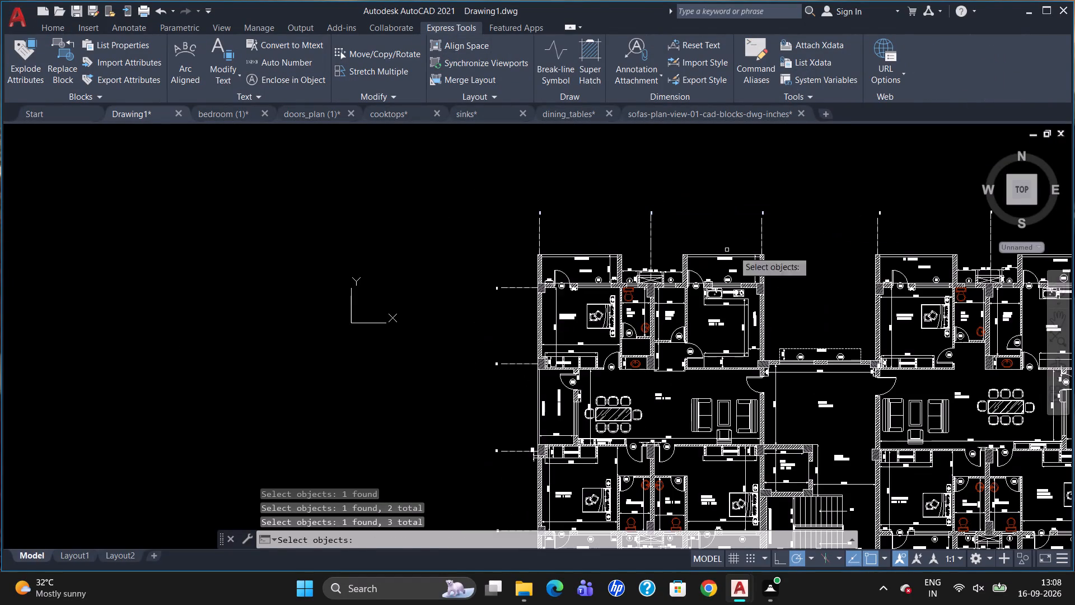
scroll(928, 231, up, 2)
click(816, 189)
scroll(643, 217, down, 1)
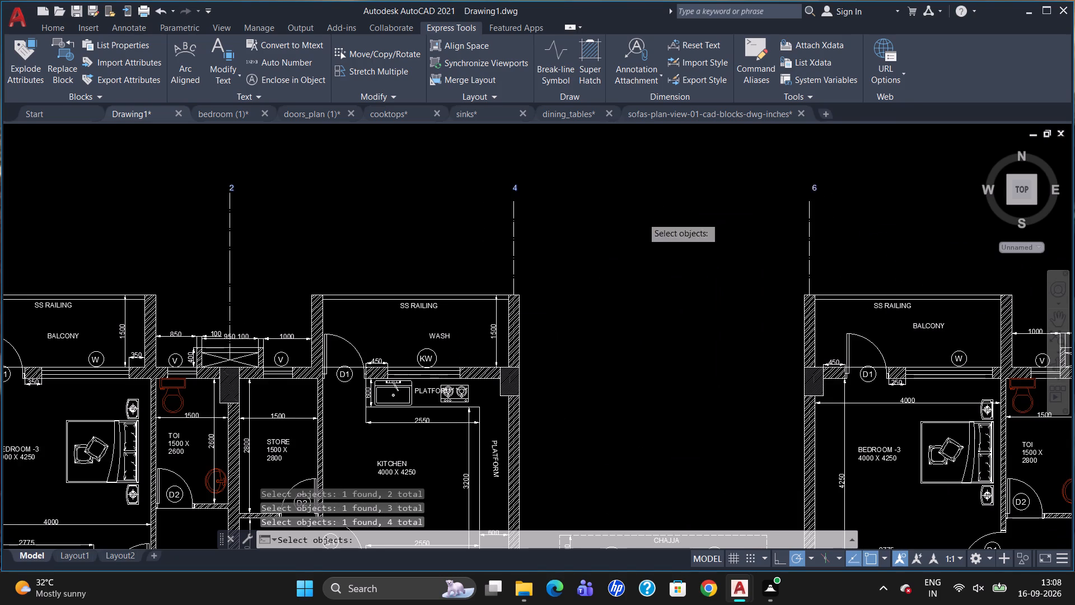
scroll(642, 217, down, 1)
scroll(858, 202, up, 2)
click(768, 211)
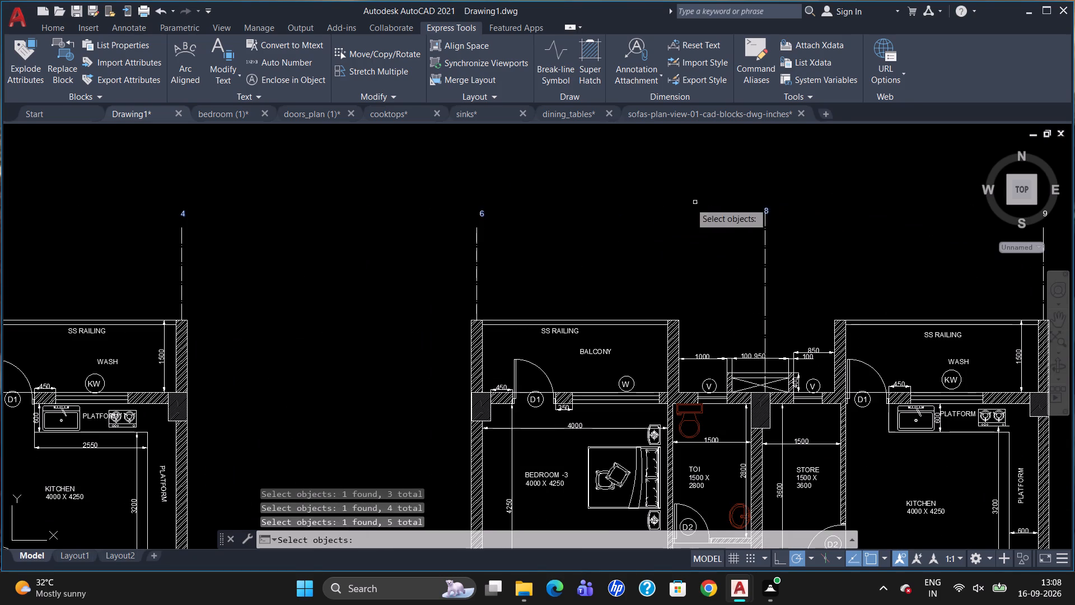
scroll(684, 220, down, 2)
click(824, 216)
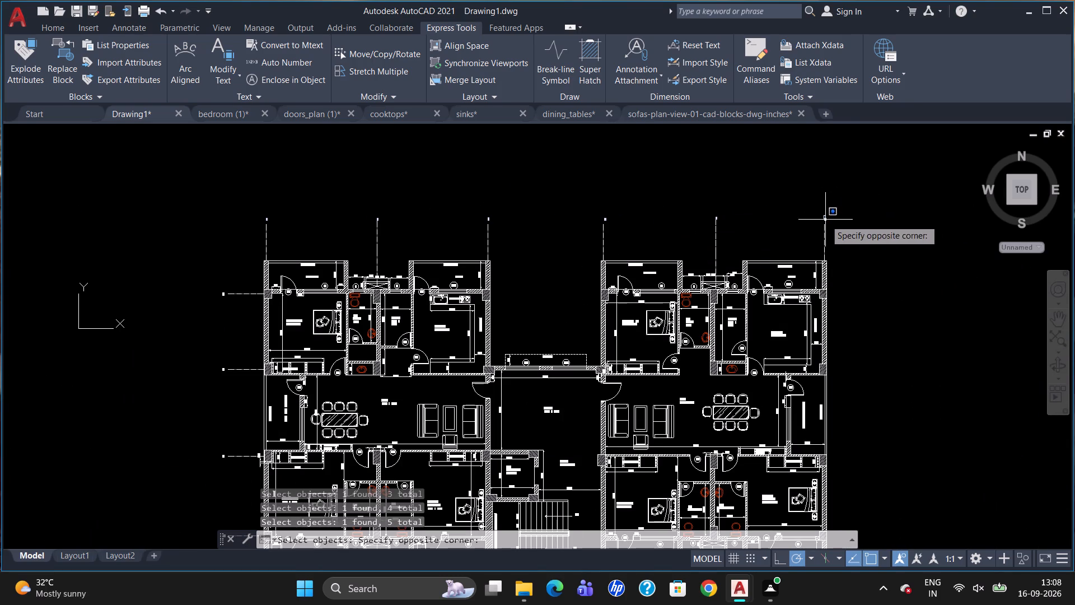
click(825, 220)
scroll(834, 230, up, 3)
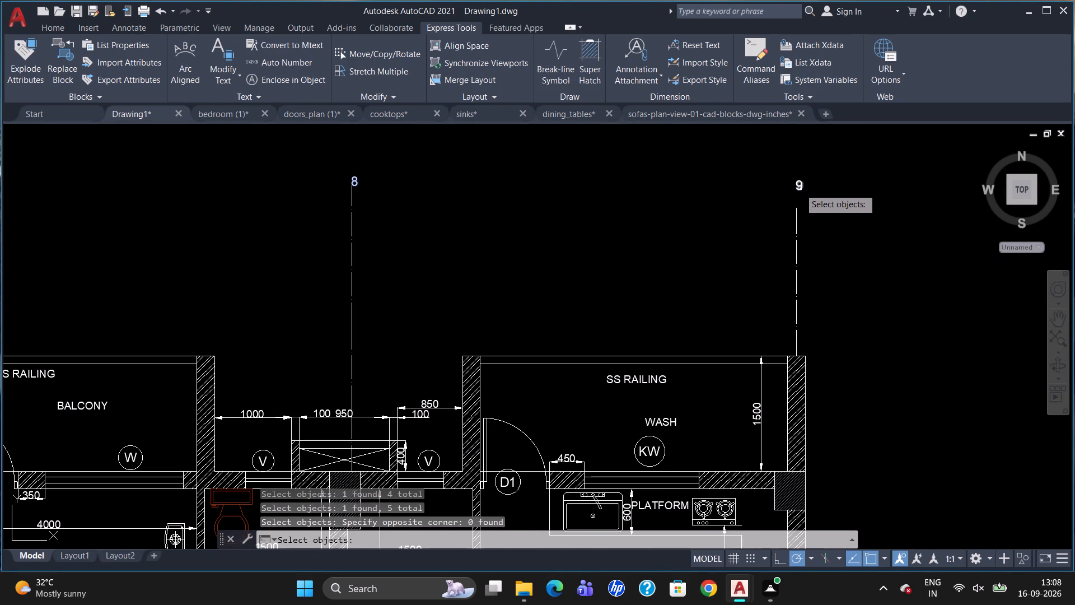
click(800, 188)
scroll(830, 166, down, 3)
scroll(817, 305, down, 3)
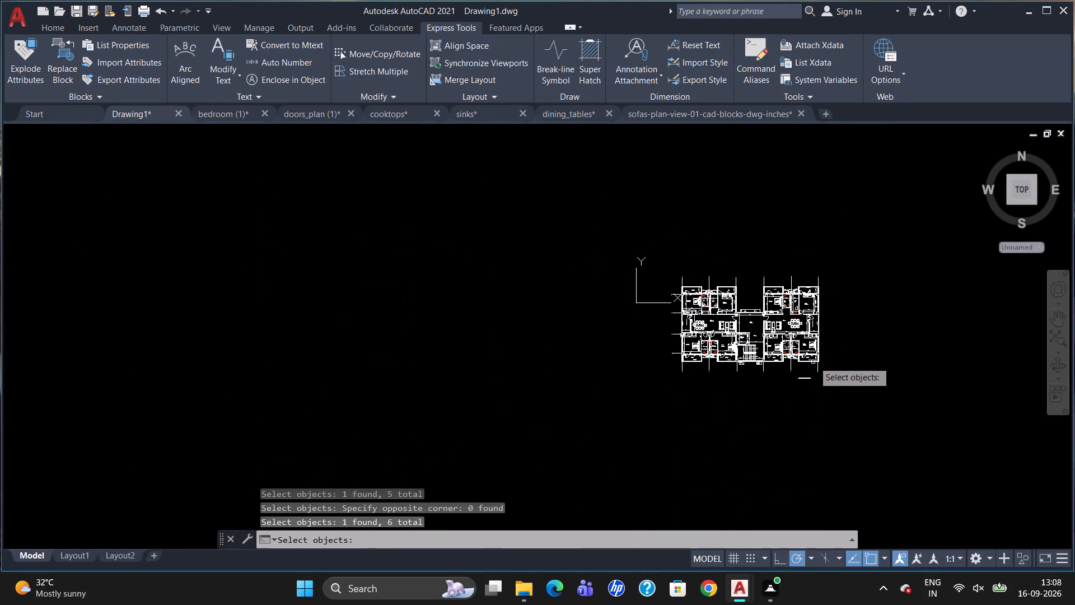
scroll(814, 362, up, 5)
click(854, 465)
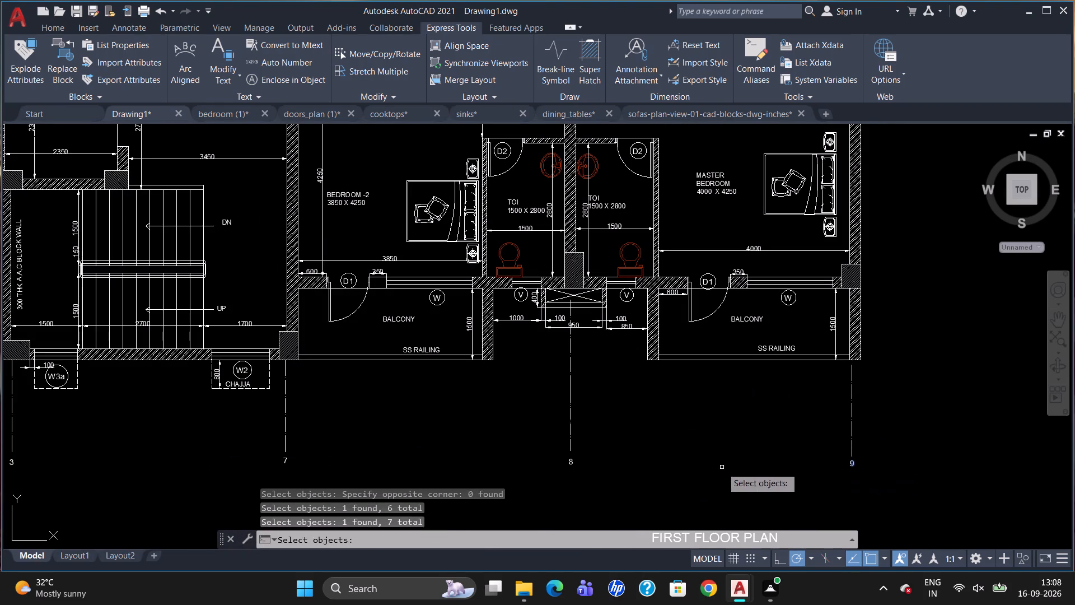
click(572, 461)
scroll(729, 323, down, 3)
scroll(604, 362, up, 2)
click(646, 357)
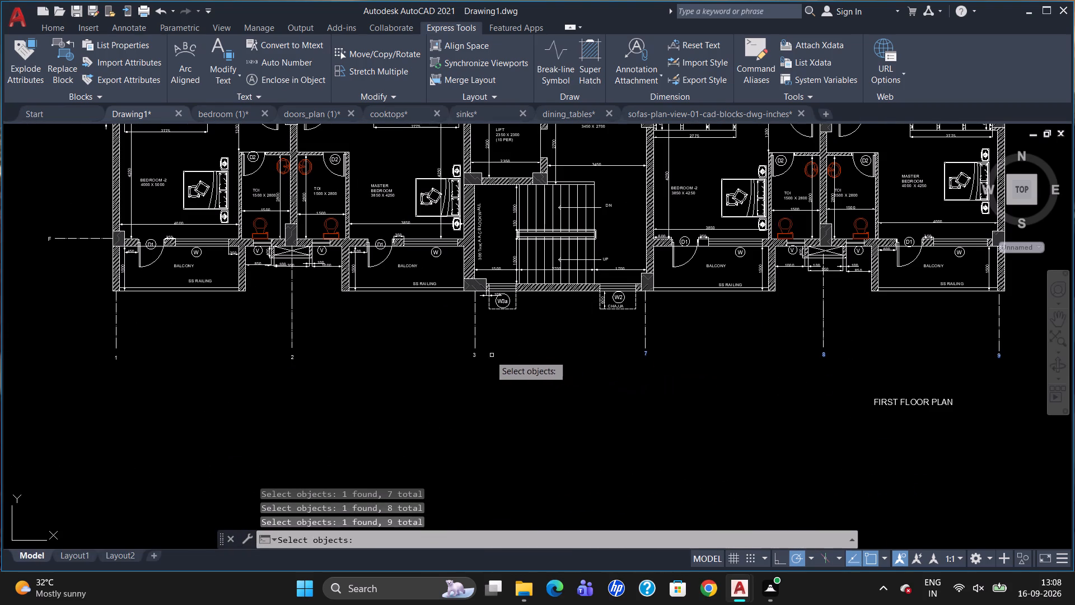
click(475, 353)
scroll(601, 327, down, 2)
scroll(520, 331, up, 2)
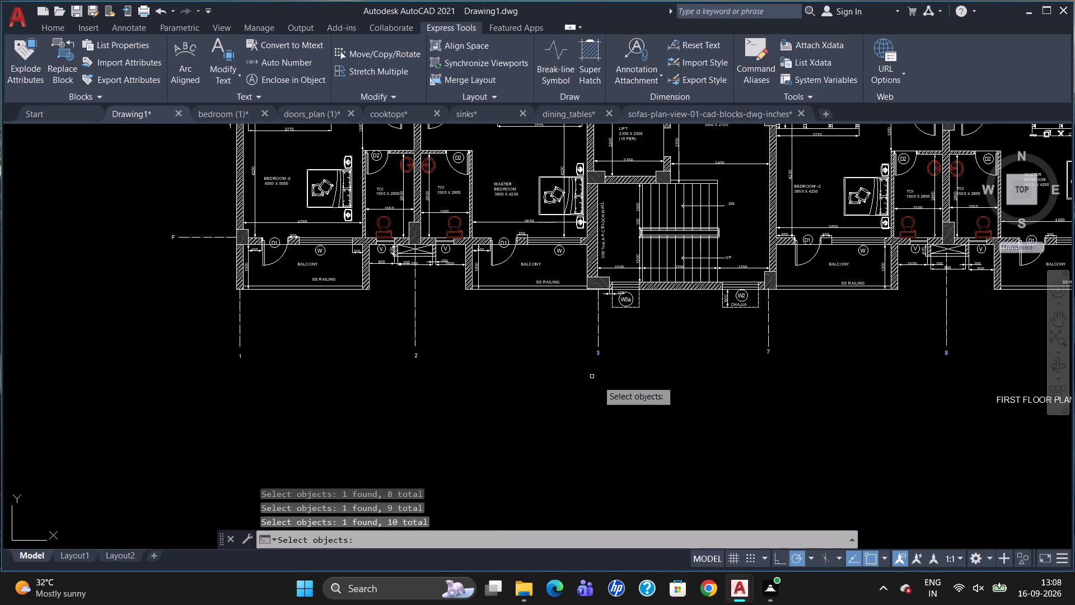
click(418, 355)
click(239, 356)
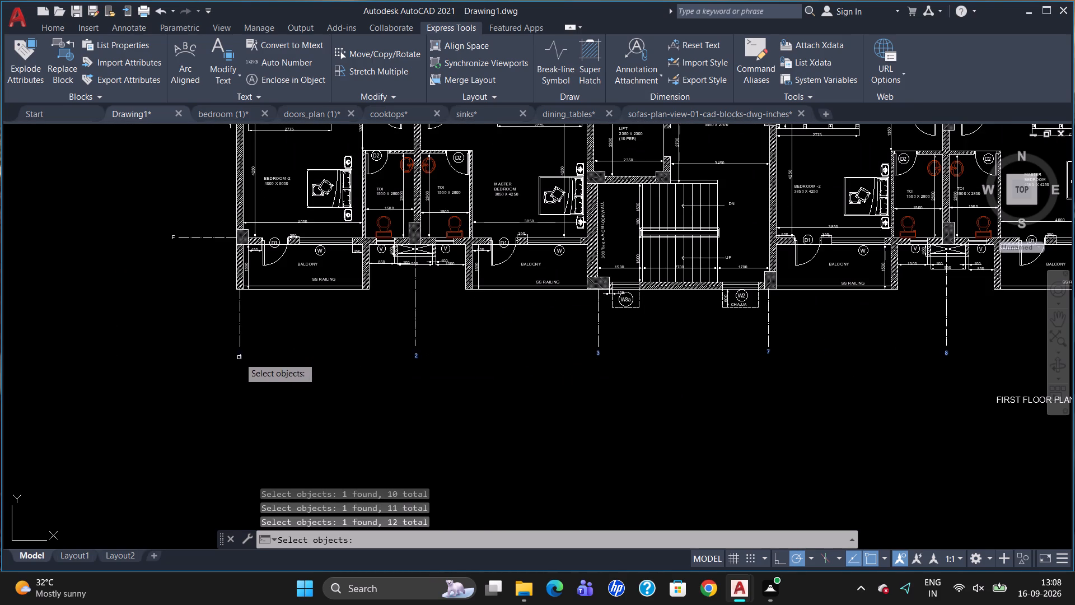
scroll(661, 241, down, 2)
scroll(464, 241, up, 3)
click(490, 241)
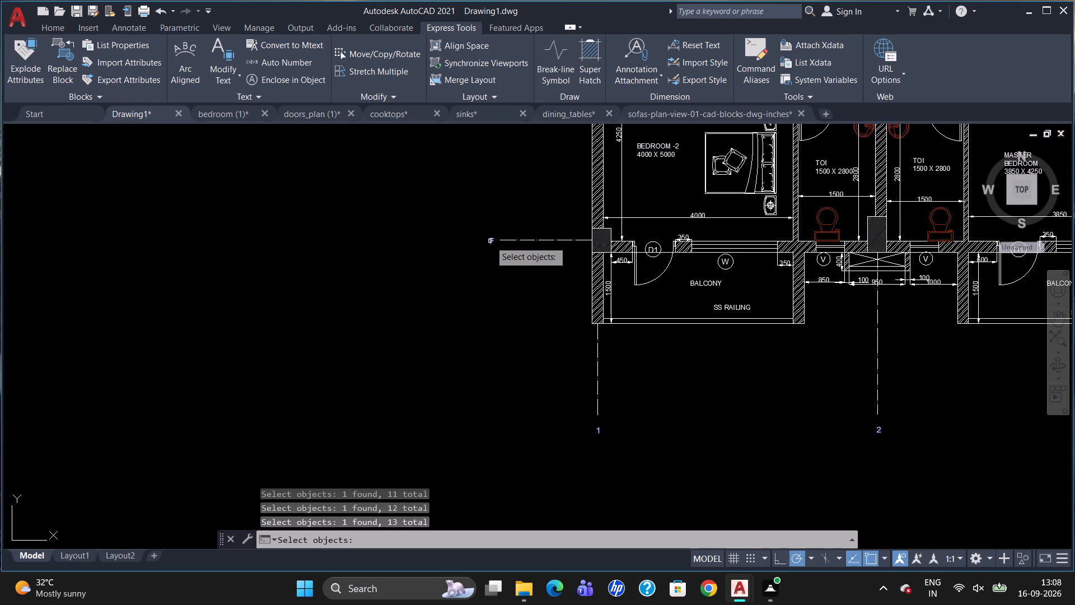
scroll(553, 304, down, 1)
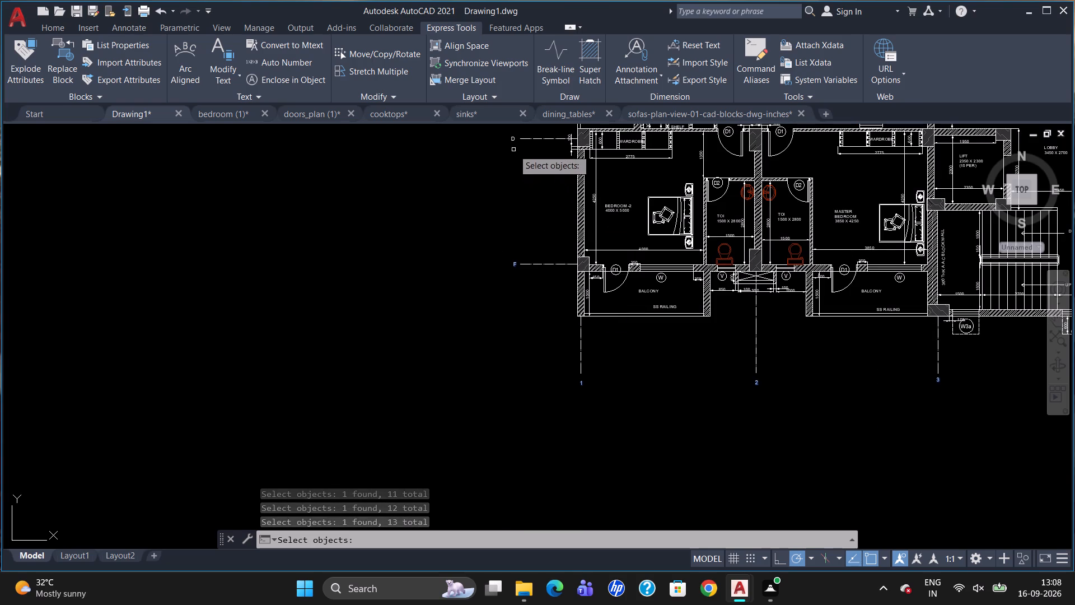
click(514, 141)
scroll(562, 288, down, 4)
scroll(540, 231, up, 4)
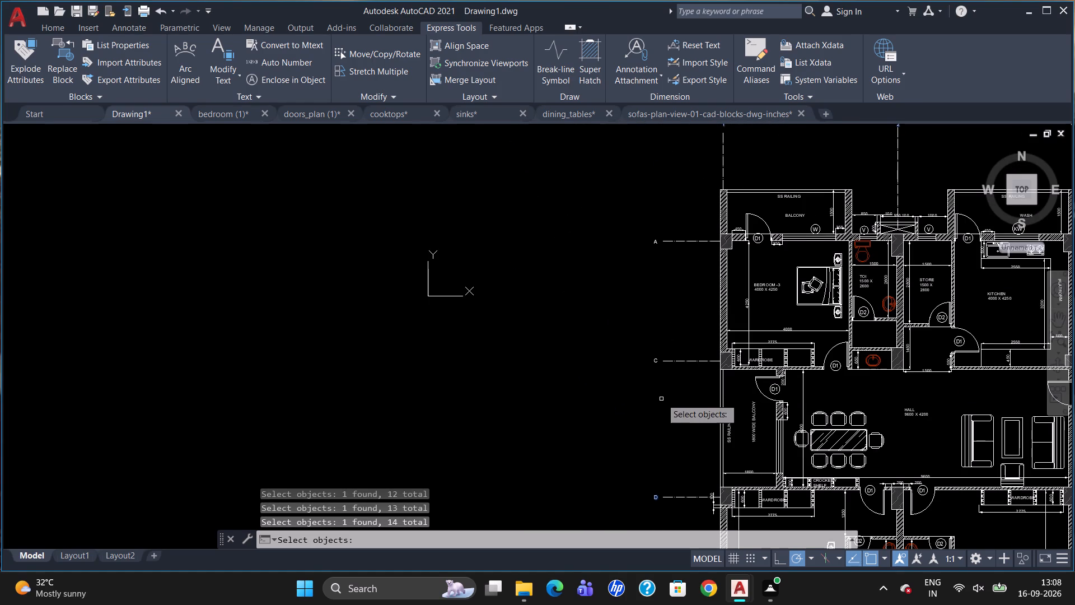
click(655, 361)
click(658, 242)
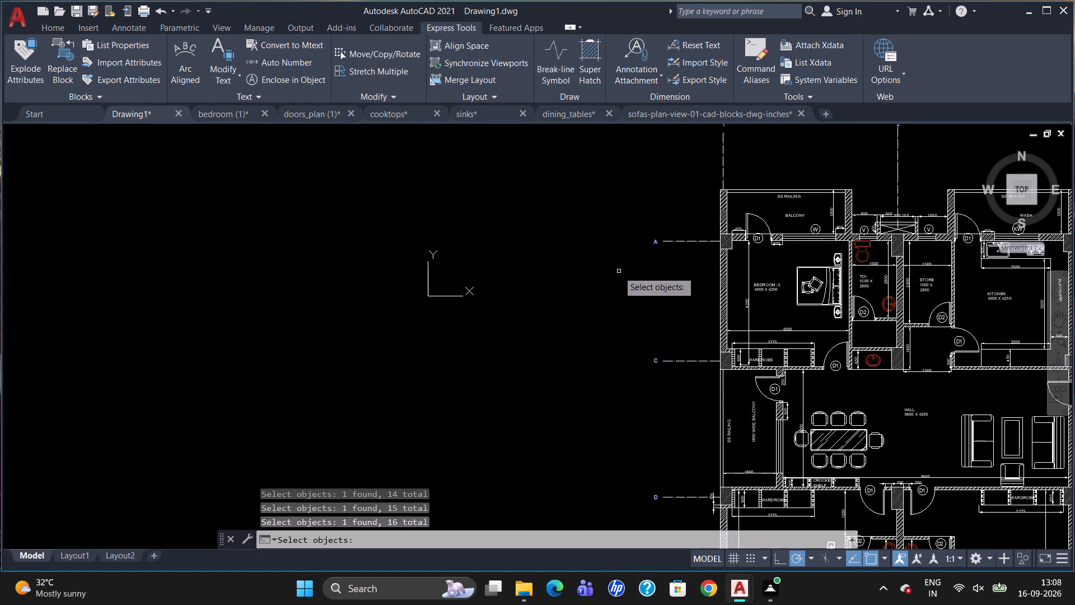
key(Return)
key(Return)
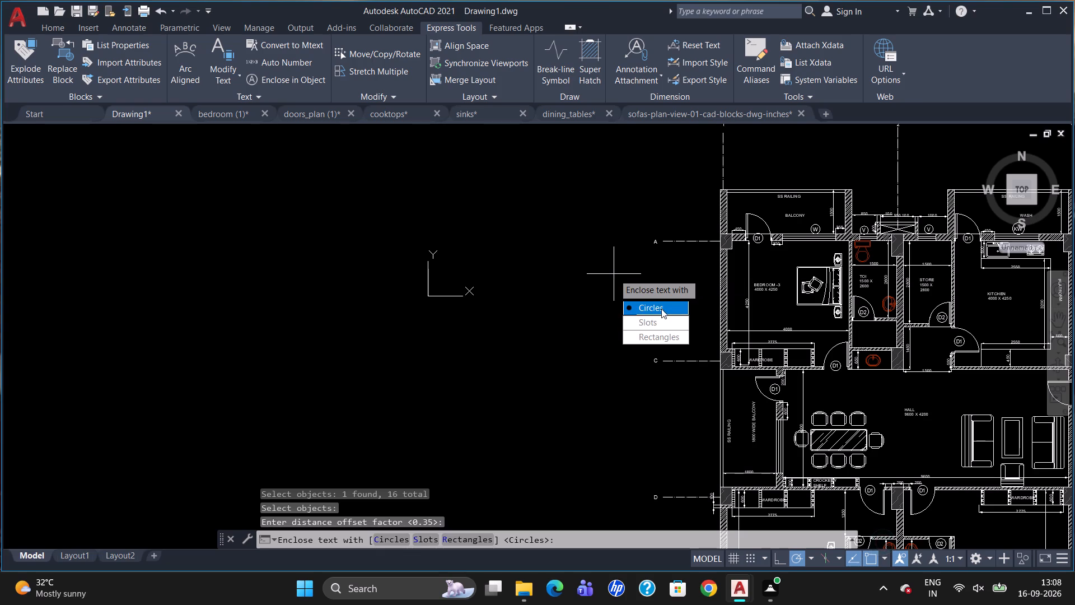
drag(662, 305, 614, 274)
drag(635, 319, 614, 274)
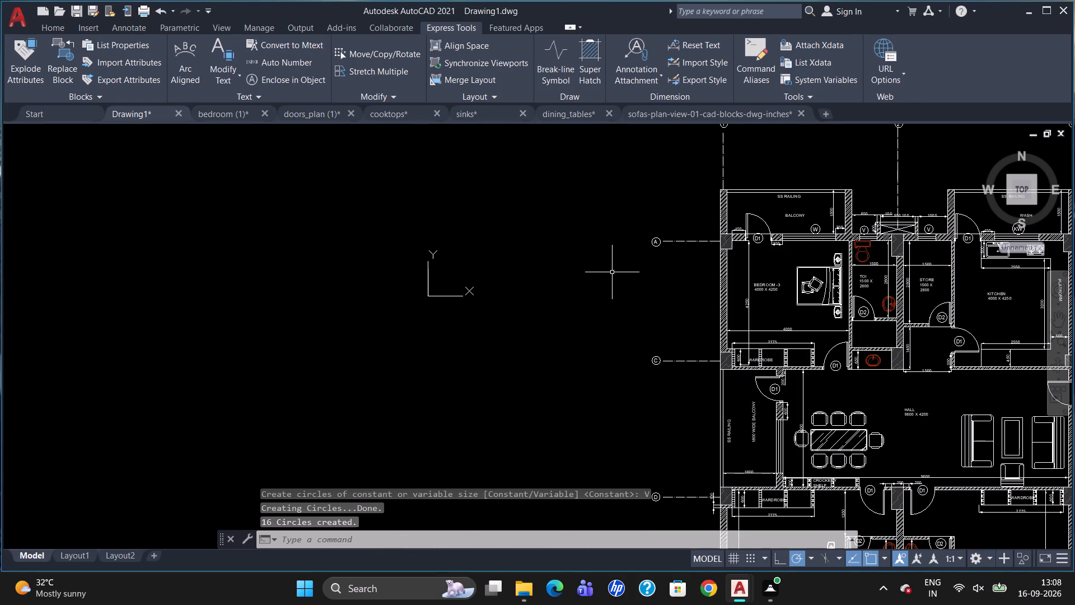
key(Escape)
Add a horizontal linear dimension between centre lines 1 and 2 above the upper balcony, below the grid circles.
scroll(499, 221, down, 2)
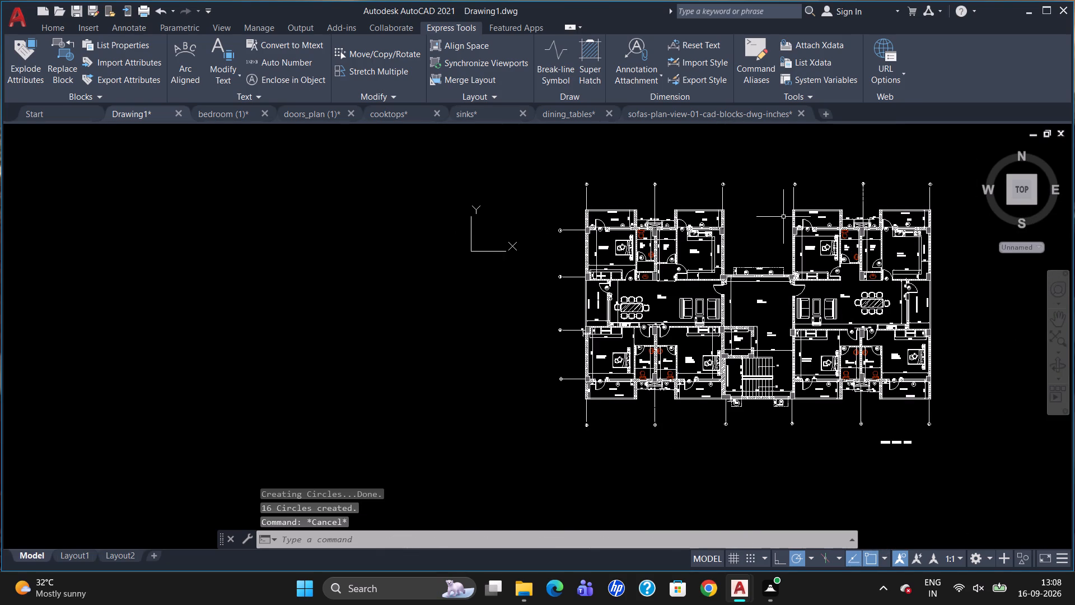
scroll(763, 219, up, 2)
scroll(633, 195, down, 2)
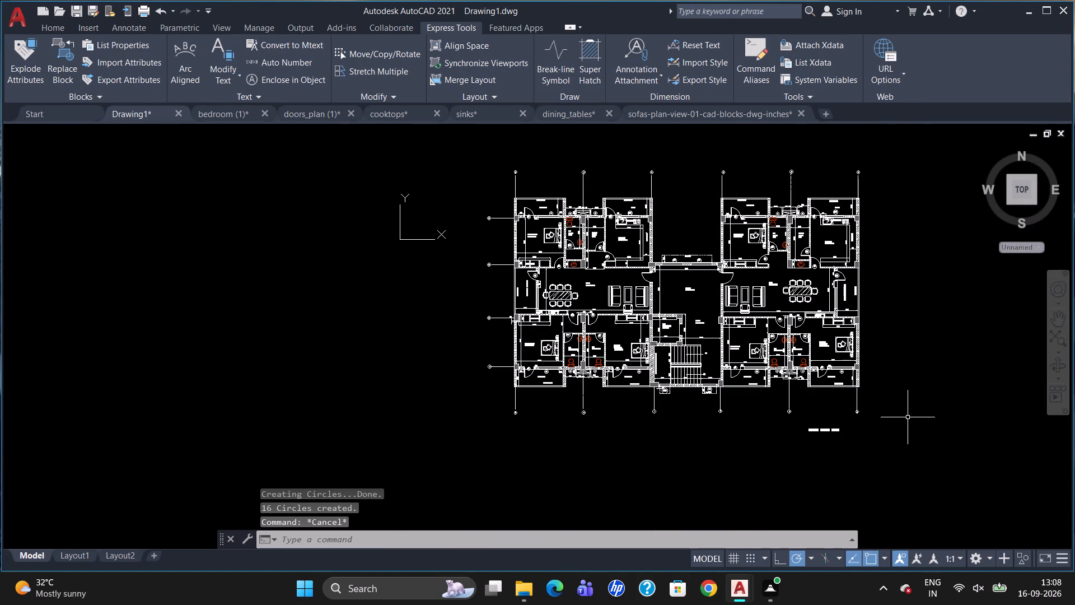
scroll(613, 154, up, 2)
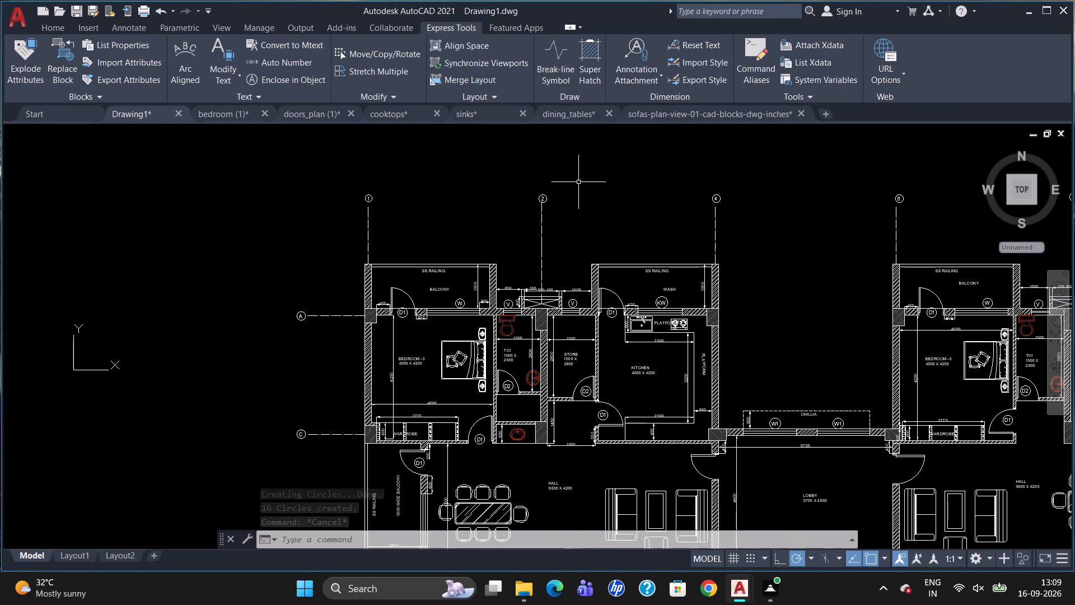
text(DLI)
key(Return)
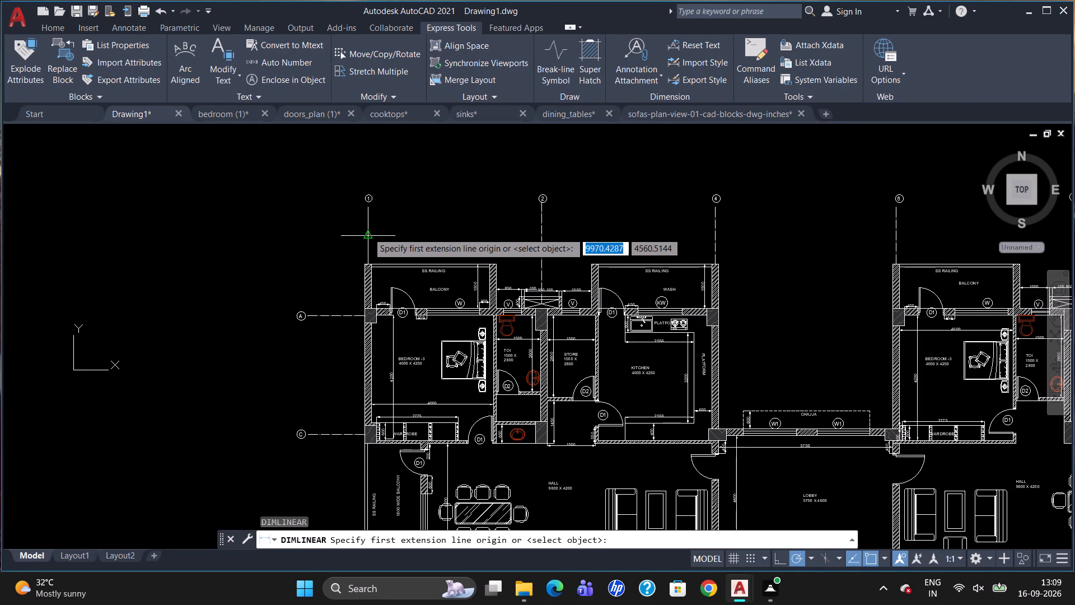
drag(368, 232, 375, 235)
click(540, 232)
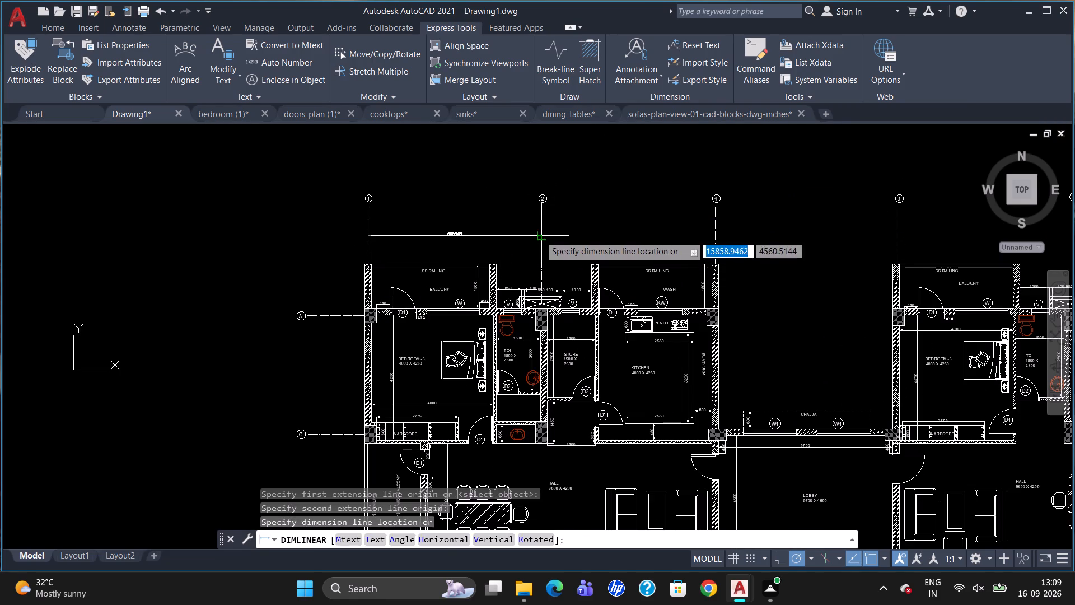
click(540, 235)
Override the text of the dimension between centre lines 1 and 2 with 5800.
scroll(469, 235, up, 2)
double_click(424, 230)
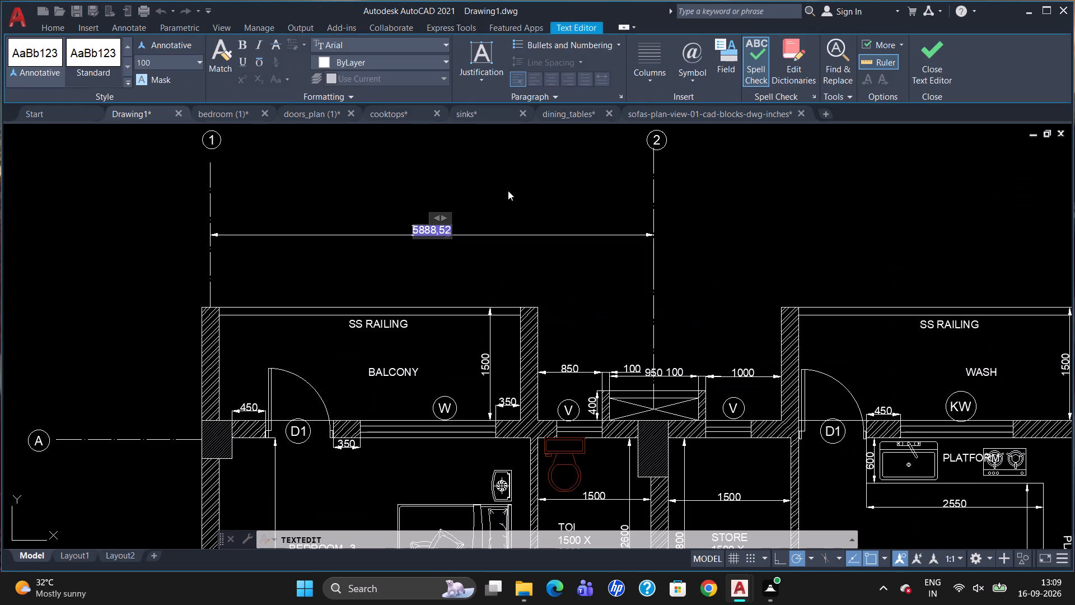
key(Delete)
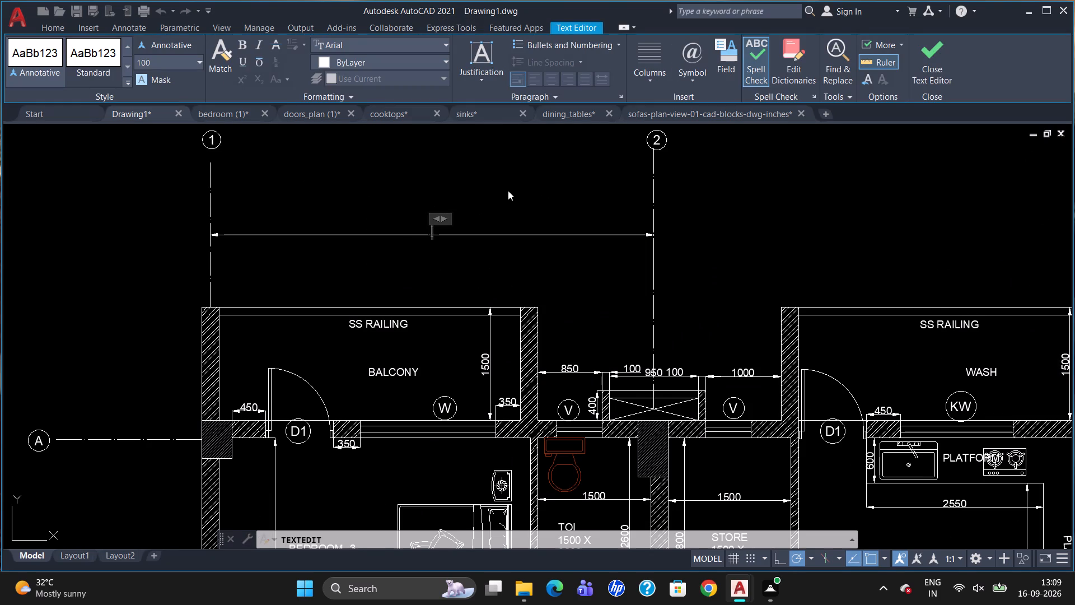
text(5800)
click(502, 215)
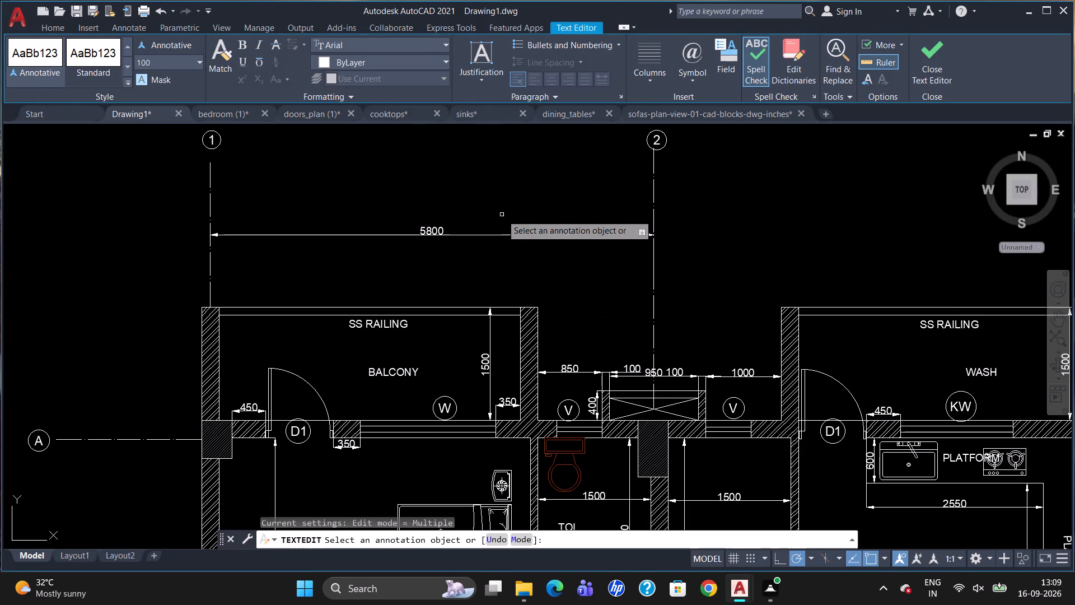
key(Escape)
Add a linear dimension between centre lines 2 and 4 at the top, in line with the 5800 dimension.
text(DLI)
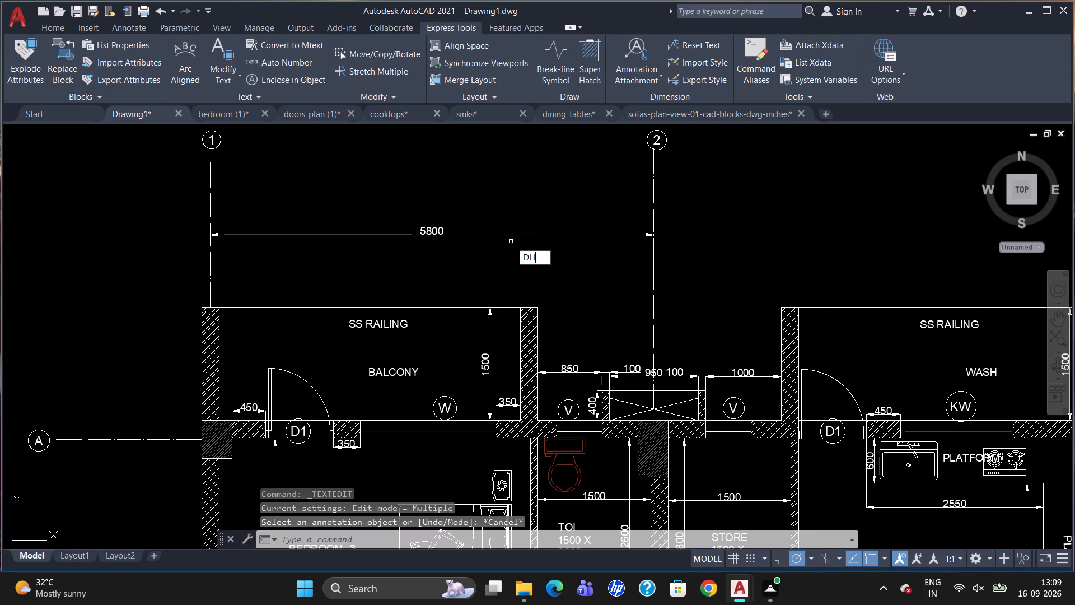
key(Return)
scroll(549, 259, down, 1)
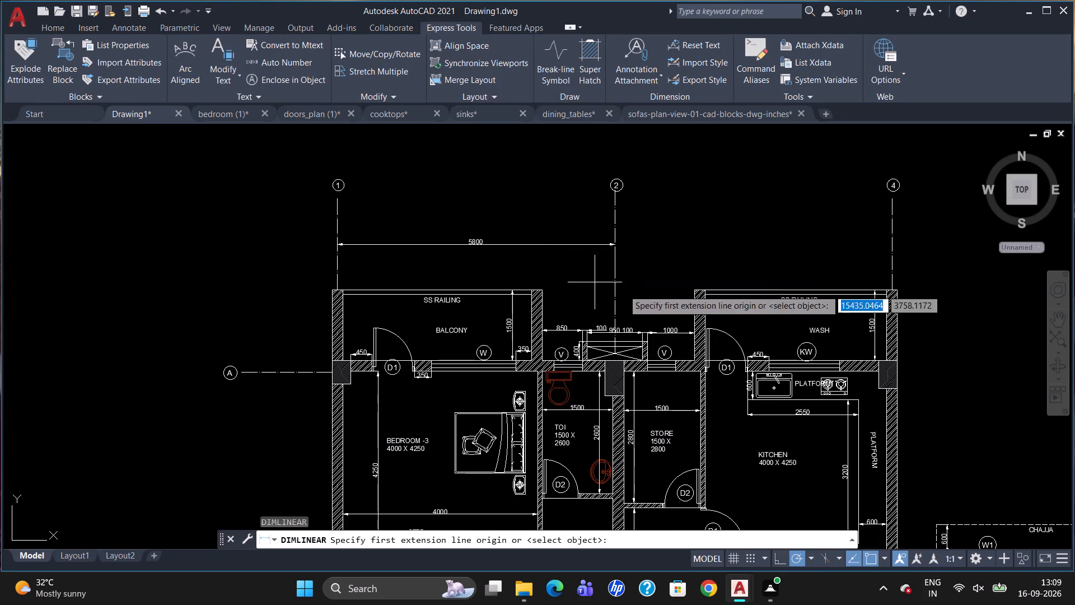
drag(614, 241, 623, 247)
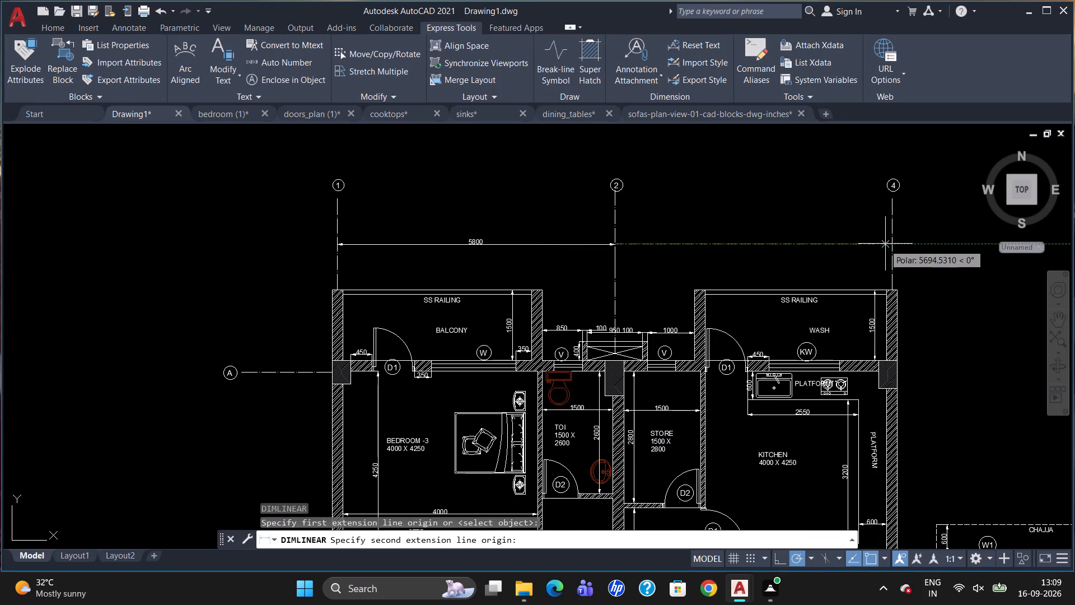
click(894, 241)
click(894, 241)
Override the text of the dimension between centre lines 2 and 4 with 5800.
scroll(781, 234, up, 2)
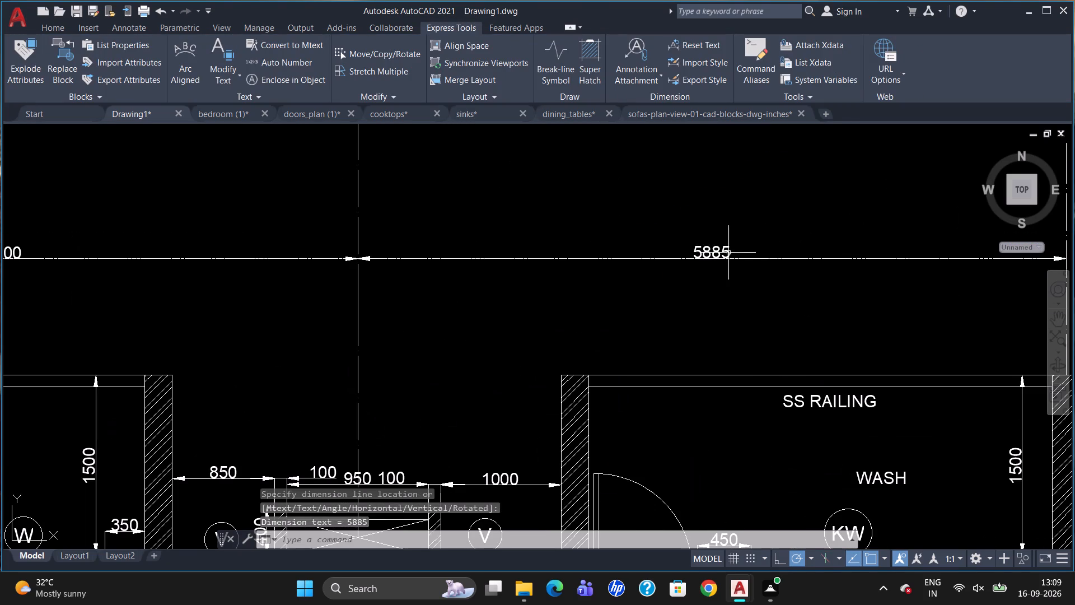
double_click(715, 253)
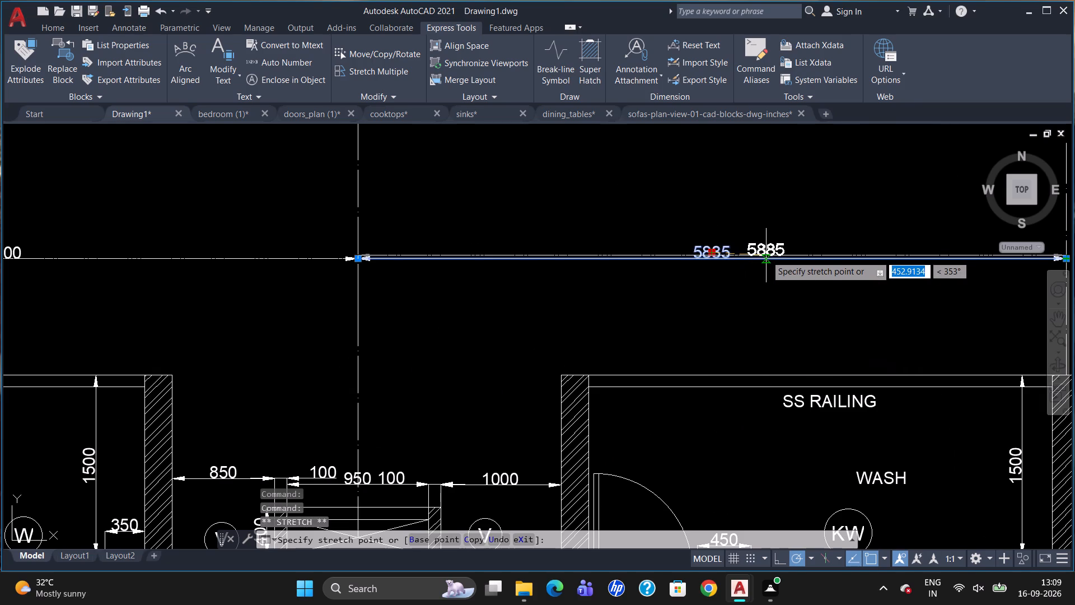
key(Escape)
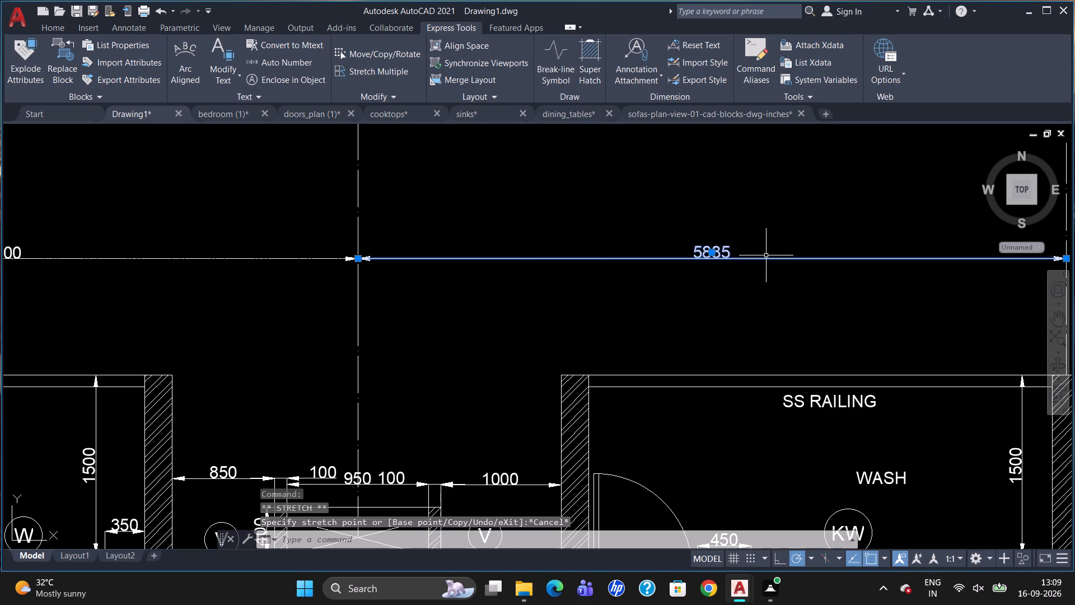
double_click(729, 250)
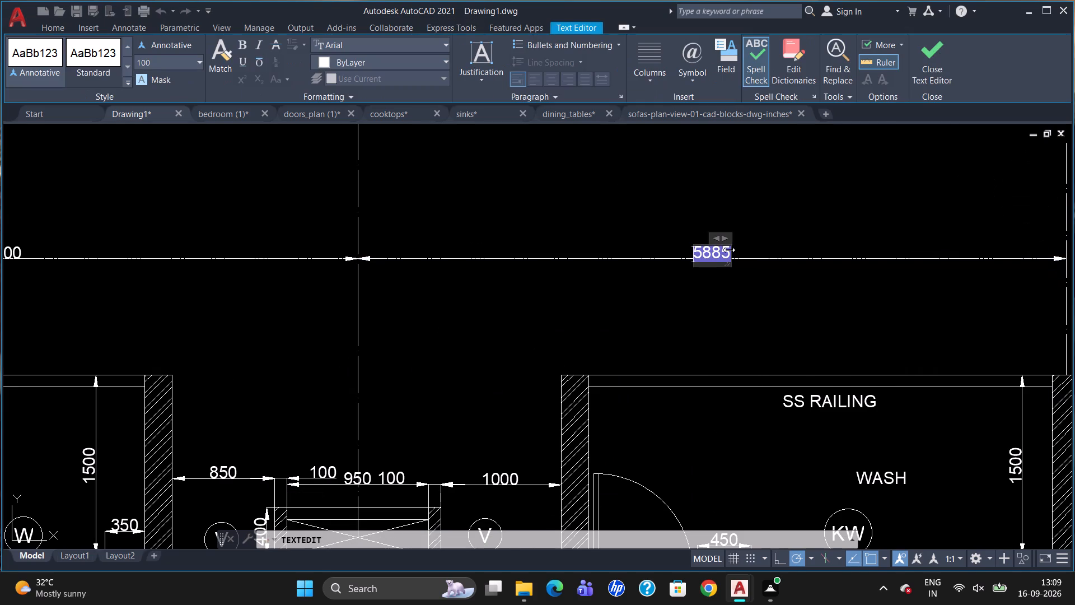
key(Delete)
text(59)
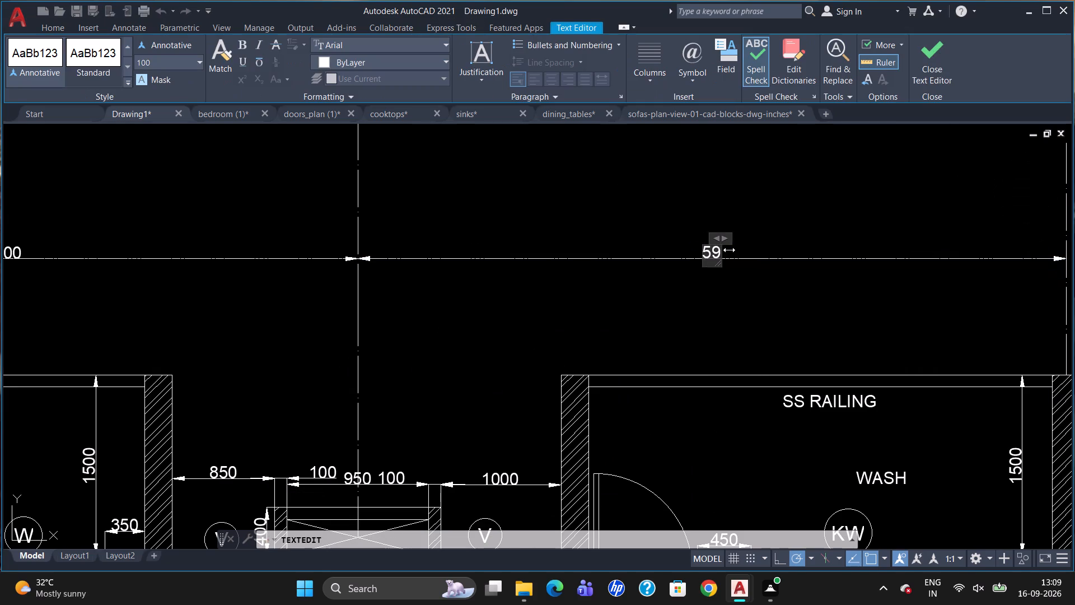
key(BackSpace)
text(800)
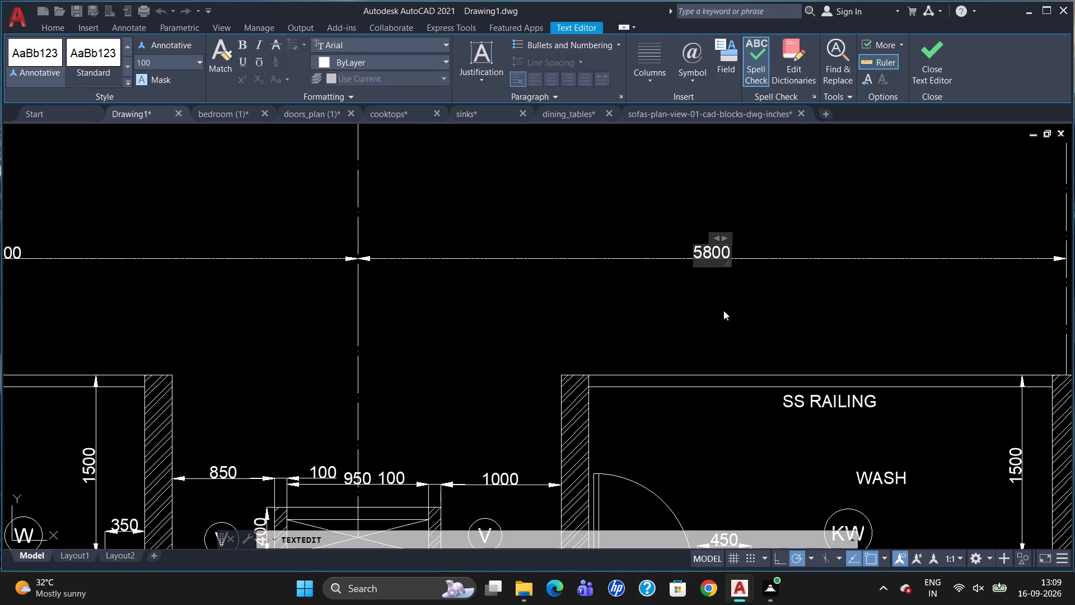
click(723, 310)
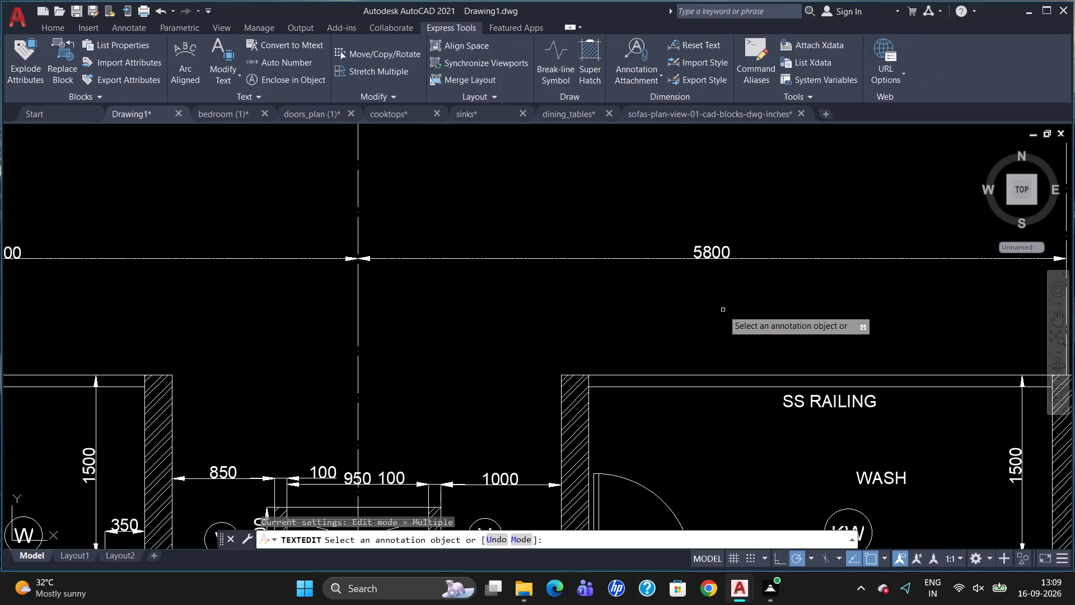
key(Escape)
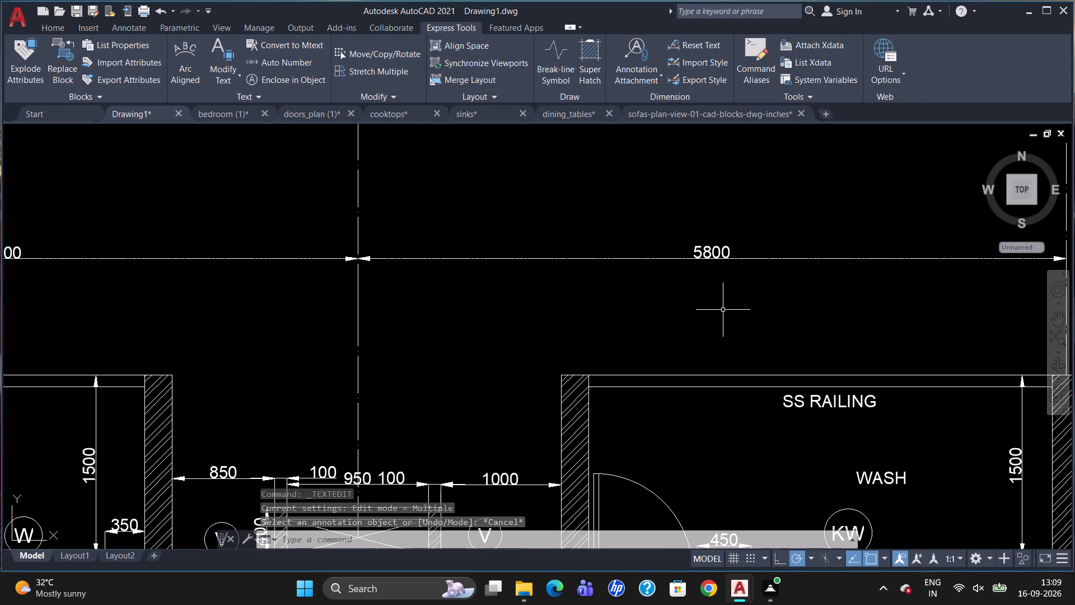
Change the linetype of both top 5800 dimensions to ByLayer in their properties.
click(768, 254)
click(611, 283)
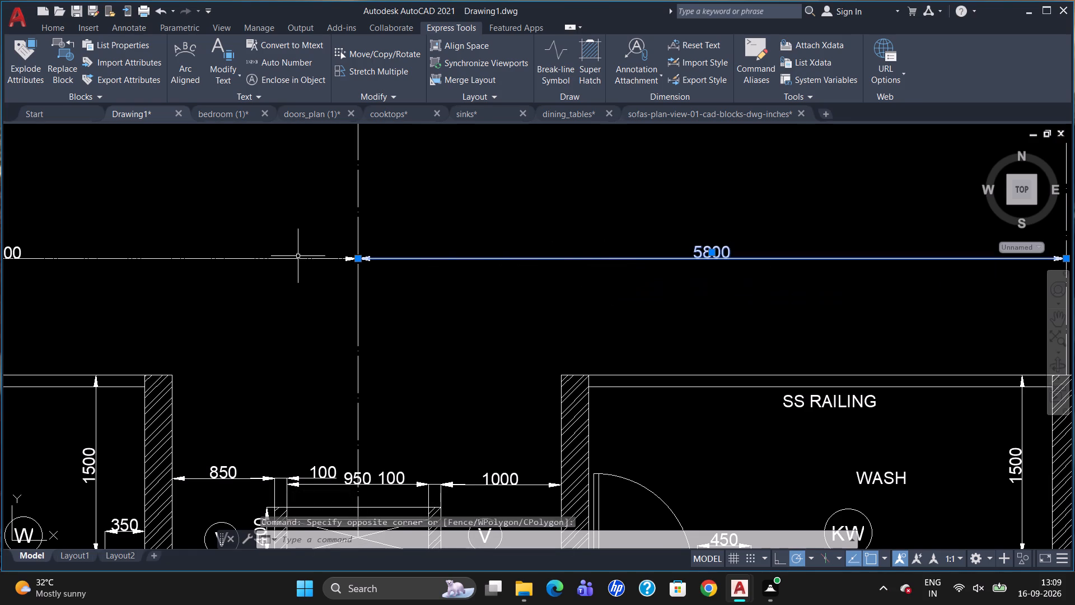
click(295, 259)
right_click(296, 260)
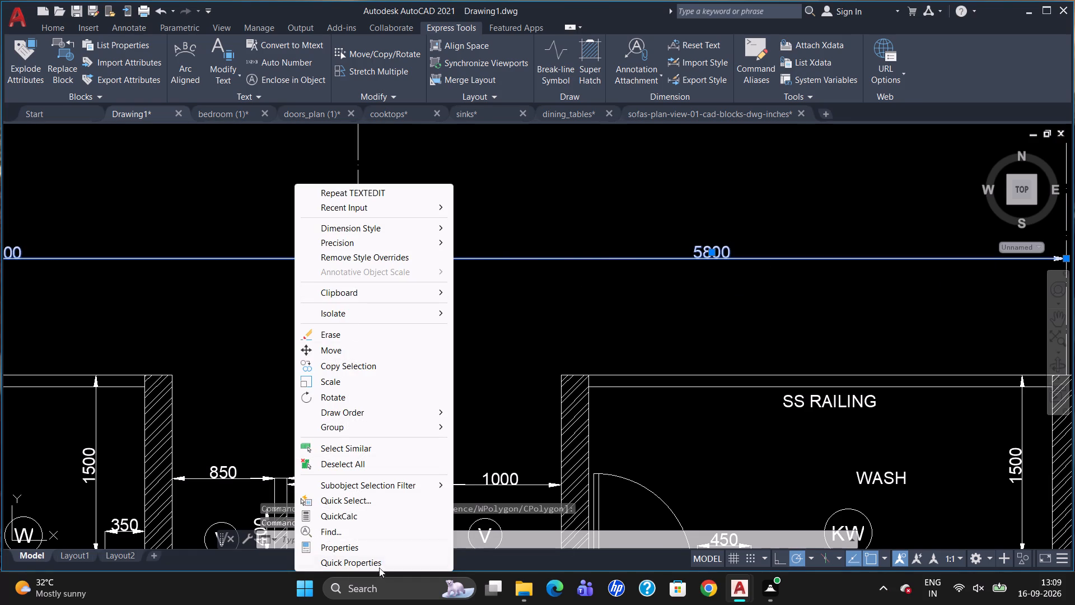
click(377, 544)
click(121, 130)
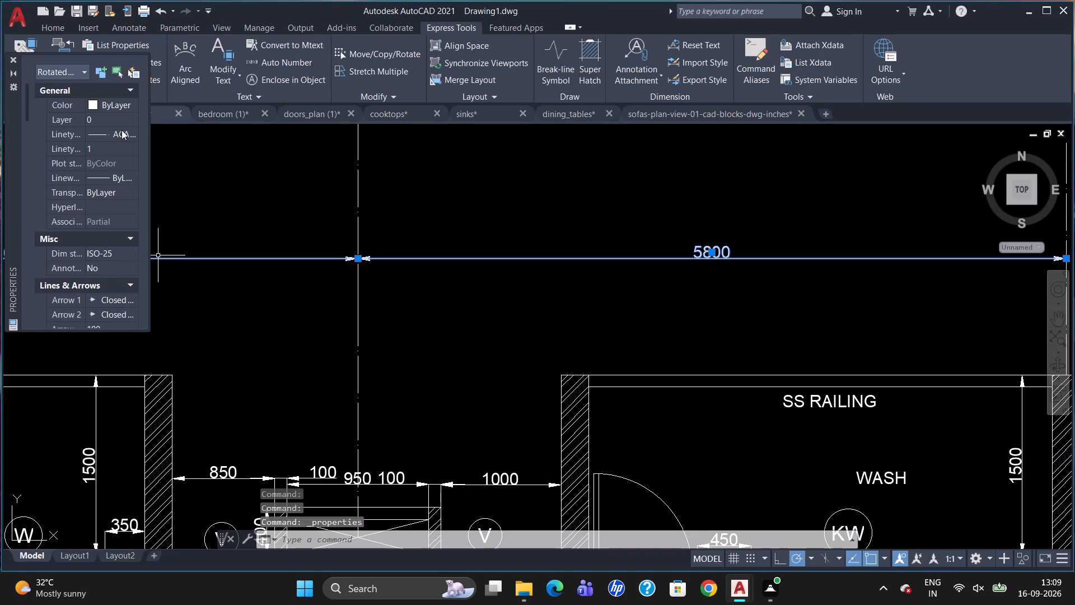
click(121, 132)
click(118, 146)
key(Escape)
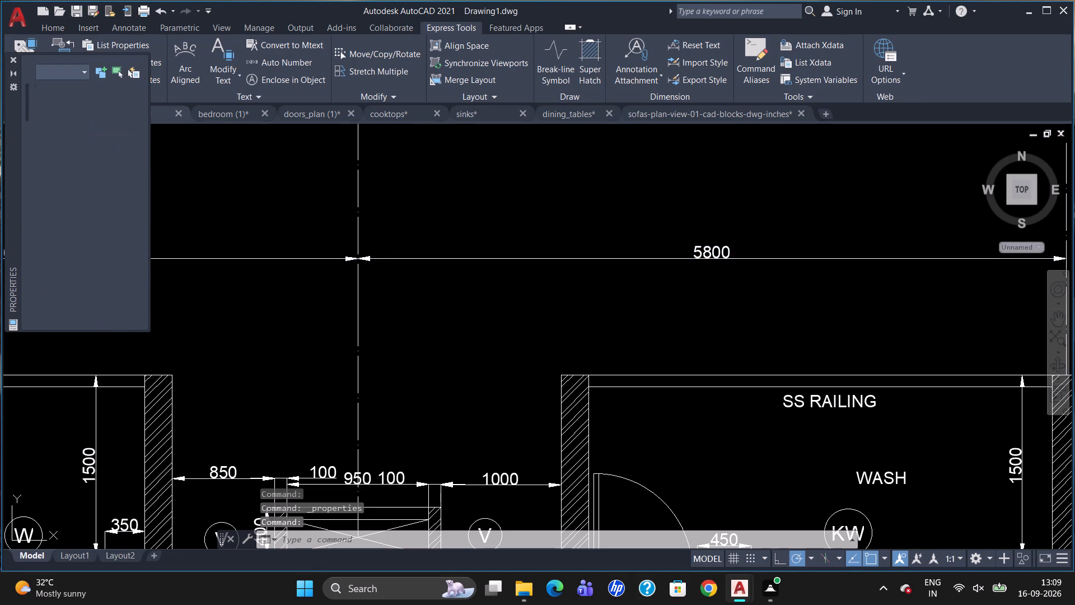
click(15, 60)
key(Escape)
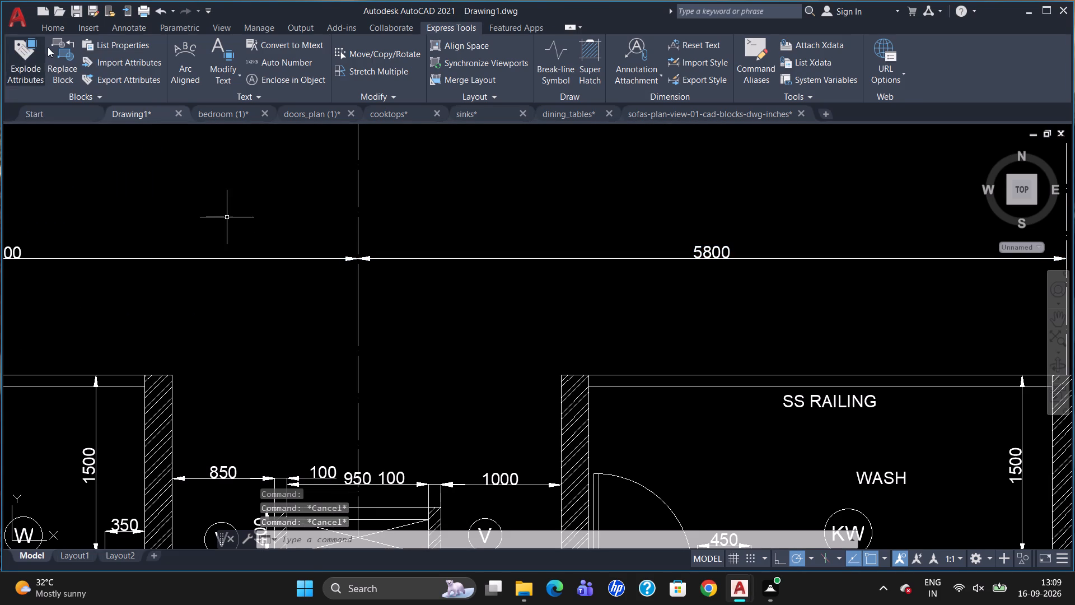
Set the current linetype for new objects to ByLayer.
click(52, 31)
click(838, 80)
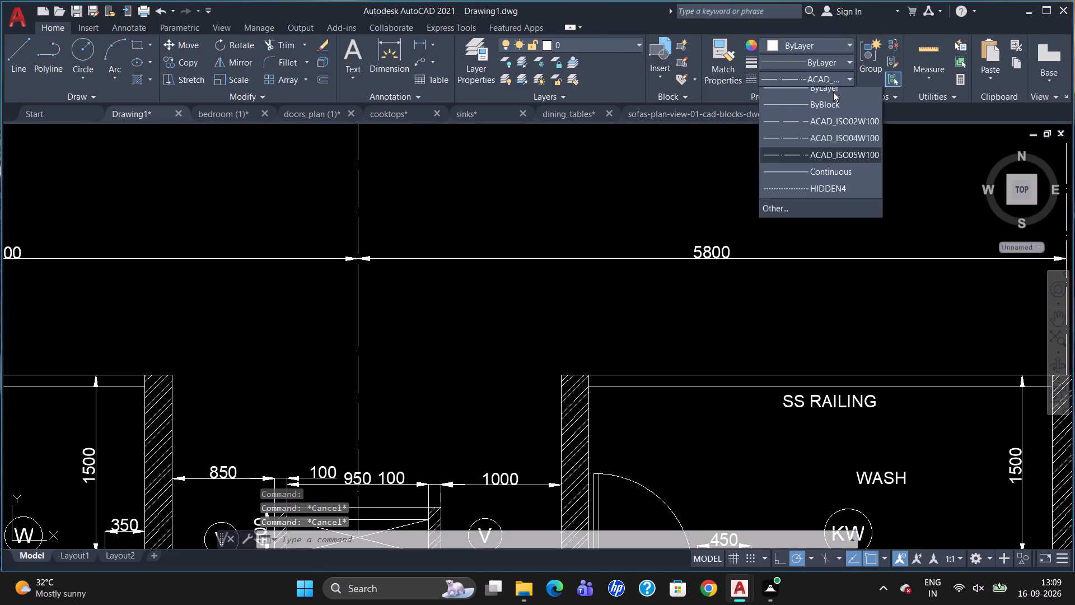
click(831, 94)
Add a linear dimension between centre lines 4 and 6 at the top, in line with the 5800 dimensions.
scroll(660, 236, down, 2)
scroll(774, 255, down, 2)
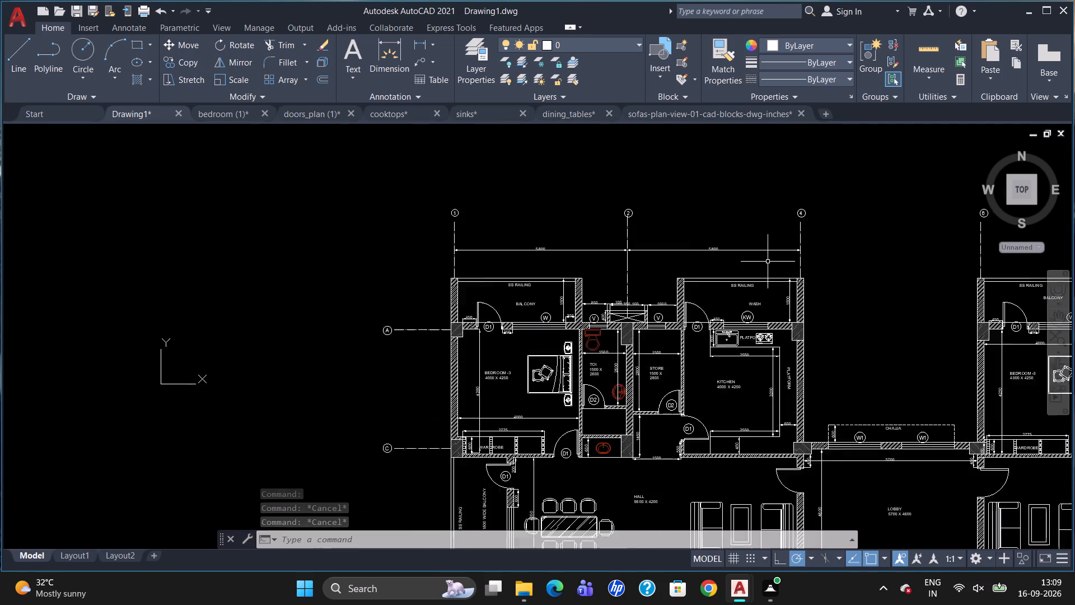
scroll(1030, 256, up, 2)
text(DLI)
key(Return)
click(487, 234)
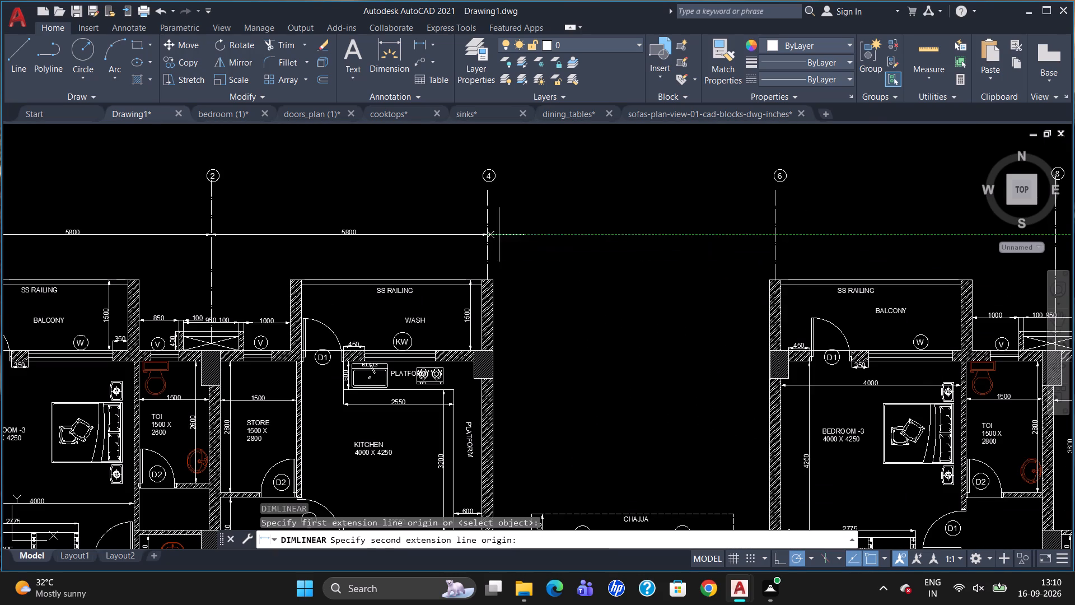
click(778, 236)
click(778, 236)
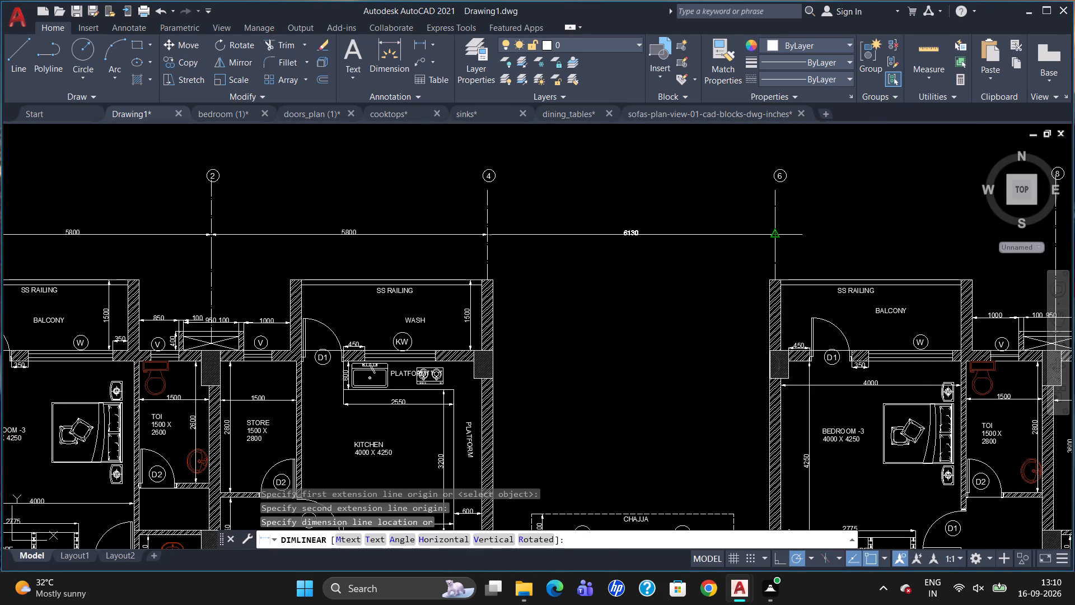
Override the text of the dimension between centre lines 4 and 6 with 5900.
scroll(656, 231, up, 2)
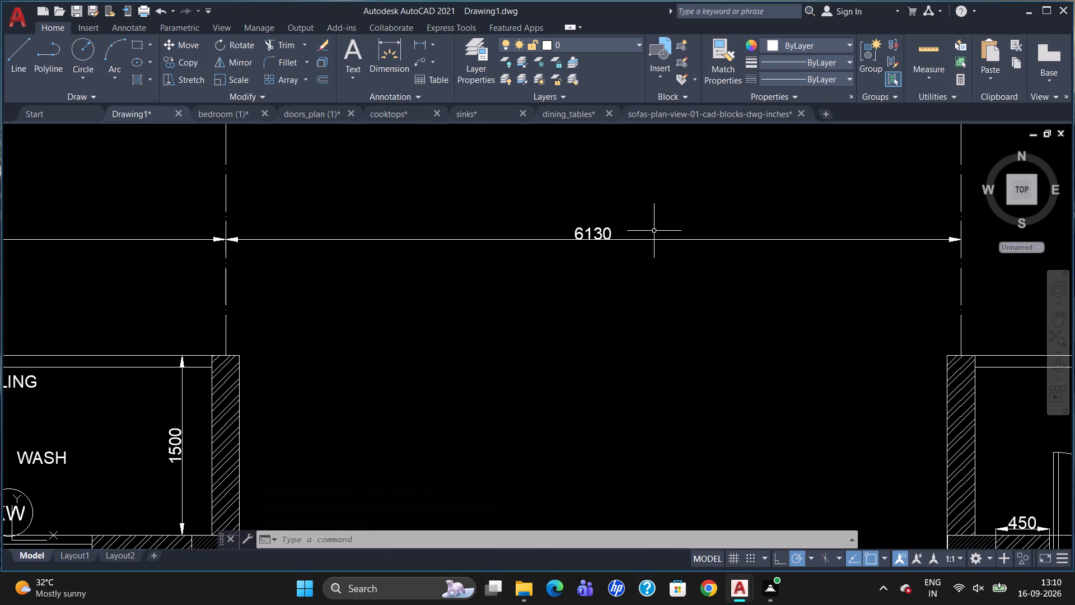
double_click(604, 237)
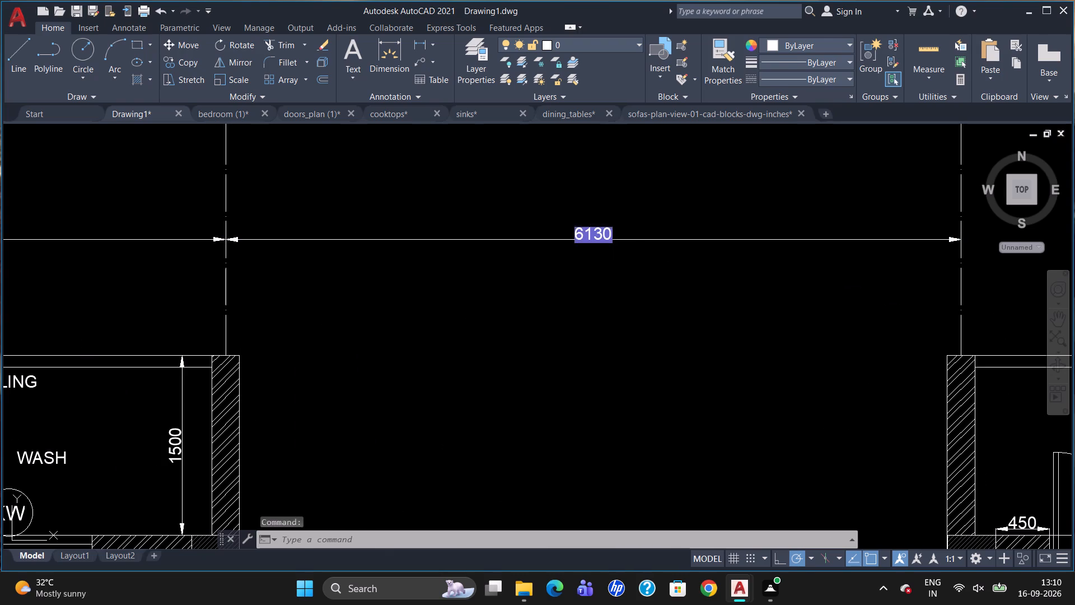
key(Delete)
text(5900)
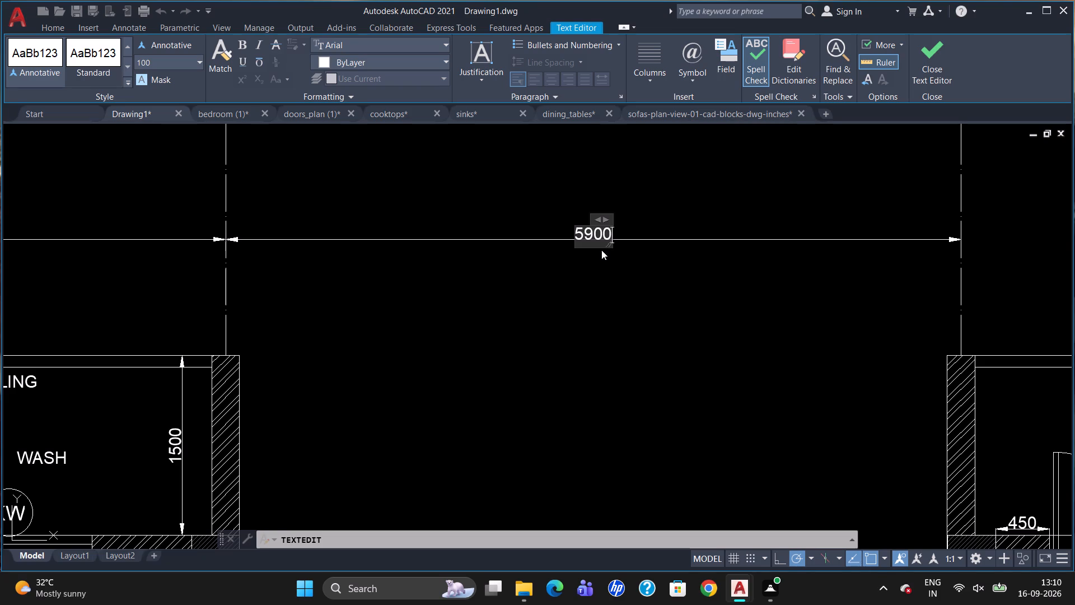
click(605, 257)
scroll(560, 245, down, 2)
scroll(602, 272, down, 1)
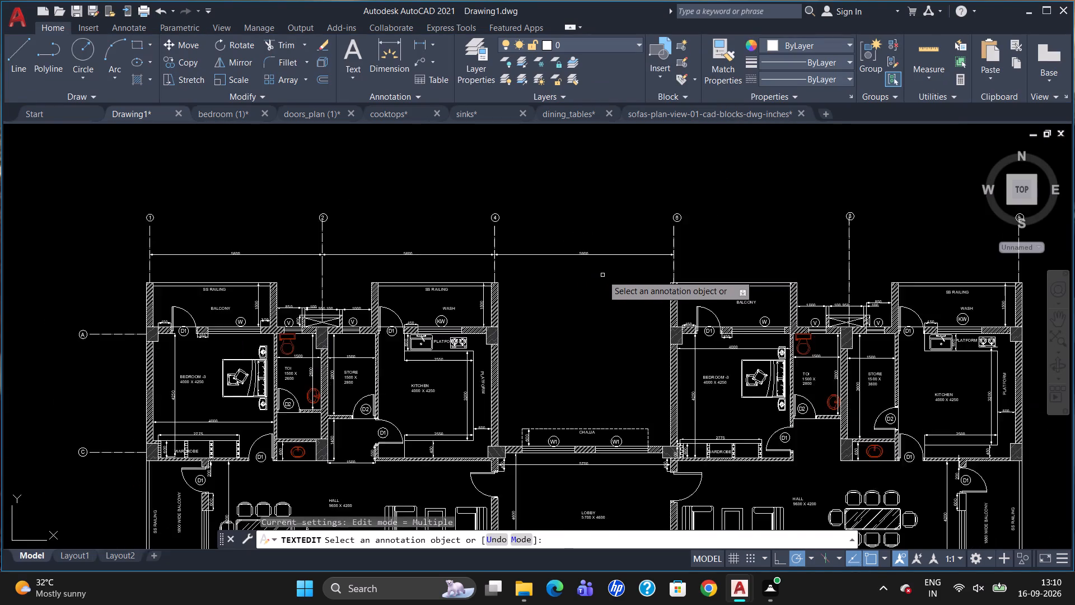
scroll(602, 275, down, 1)
key(Escape)
Add a linear dimension between centre lines 6 and 8 at the top, in line with the 5900 dimension.
text(DLI)
key(Return)
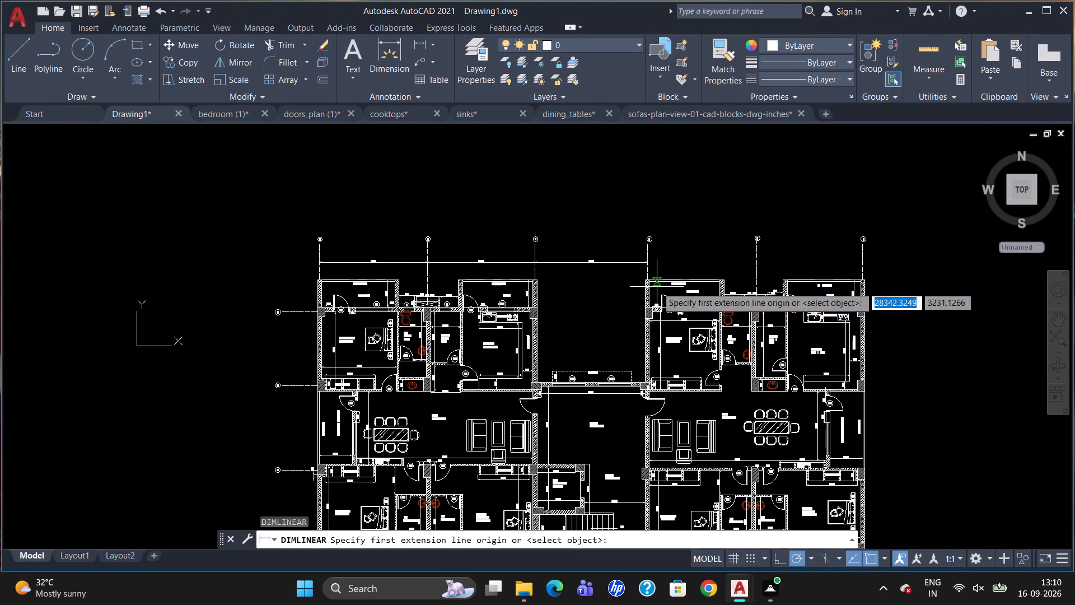
scroll(657, 255, up, 2)
click(634, 275)
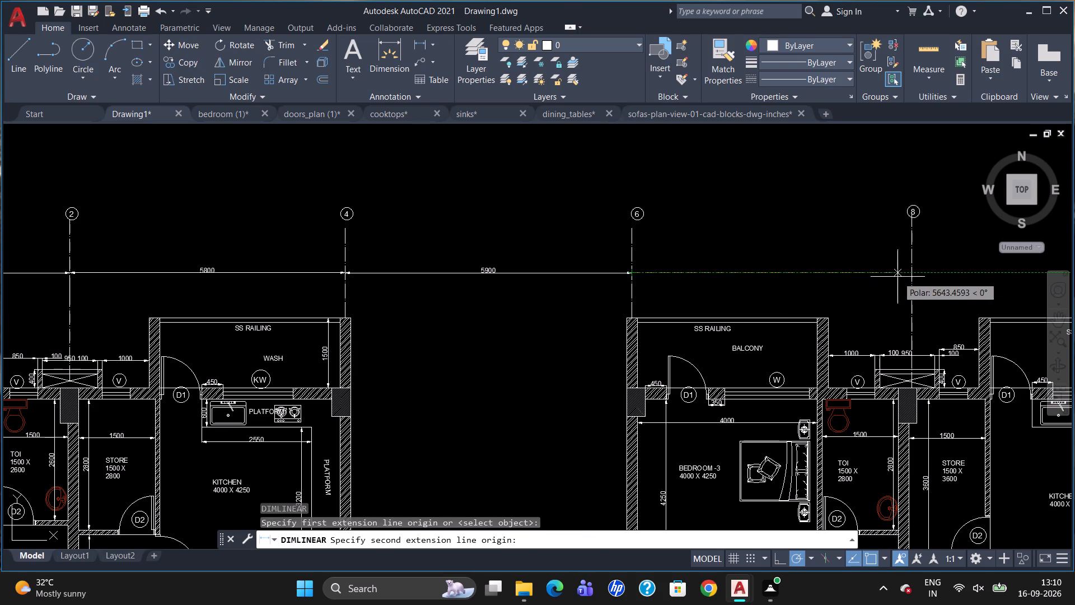
click(909, 277)
click(910, 276)
Override the text of the dimension between centre lines 6 and 8 with 5800.
scroll(816, 270, up, 3)
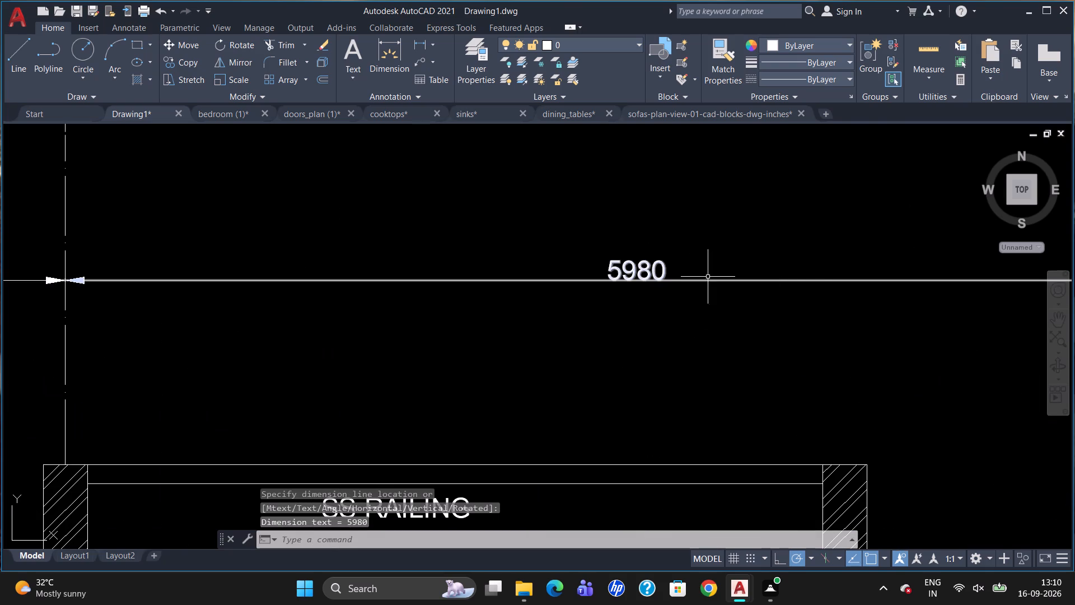
double_click(658, 272)
double_click(627, 274)
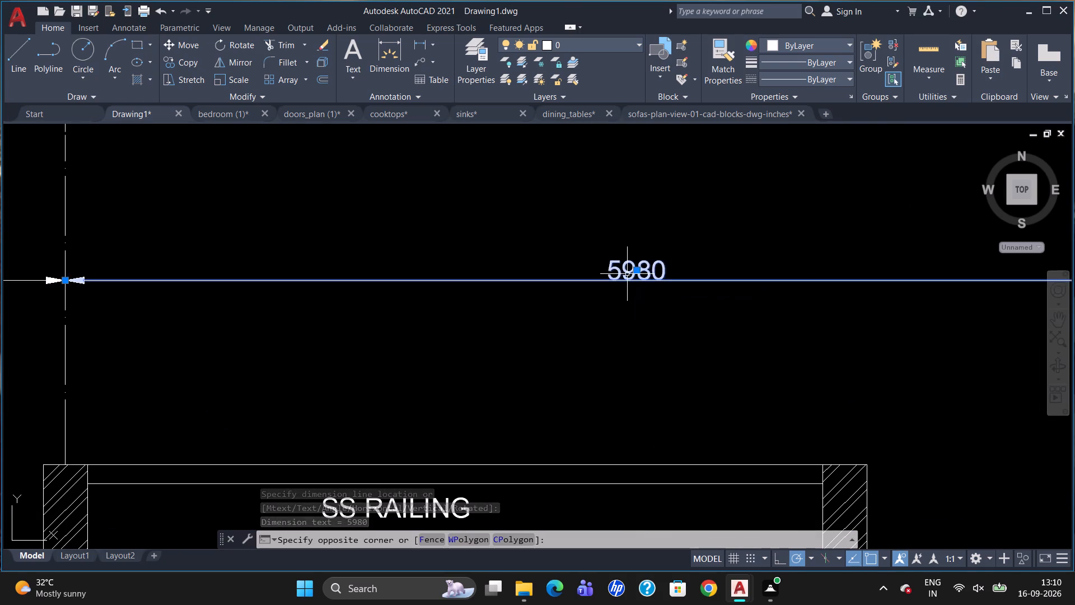
key(Delete)
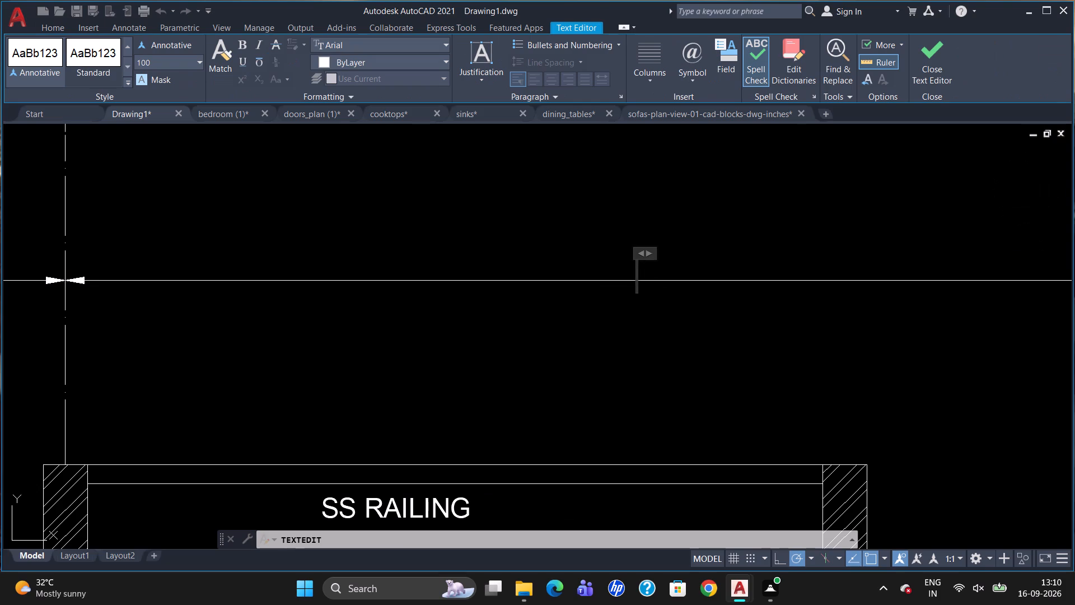
text(58)
text(00)
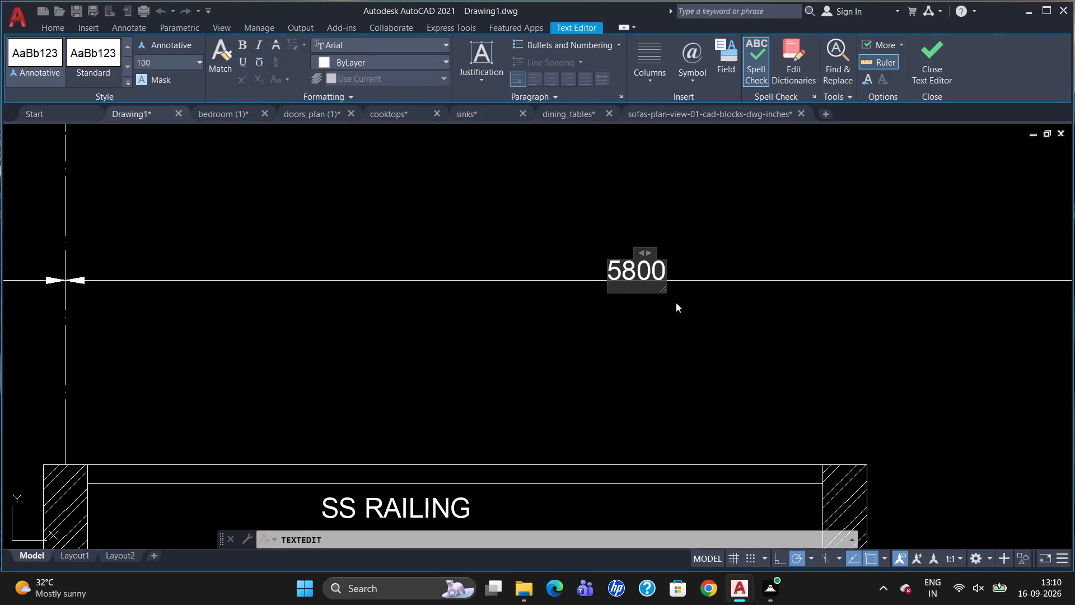
click(677, 336)
key(Escape)
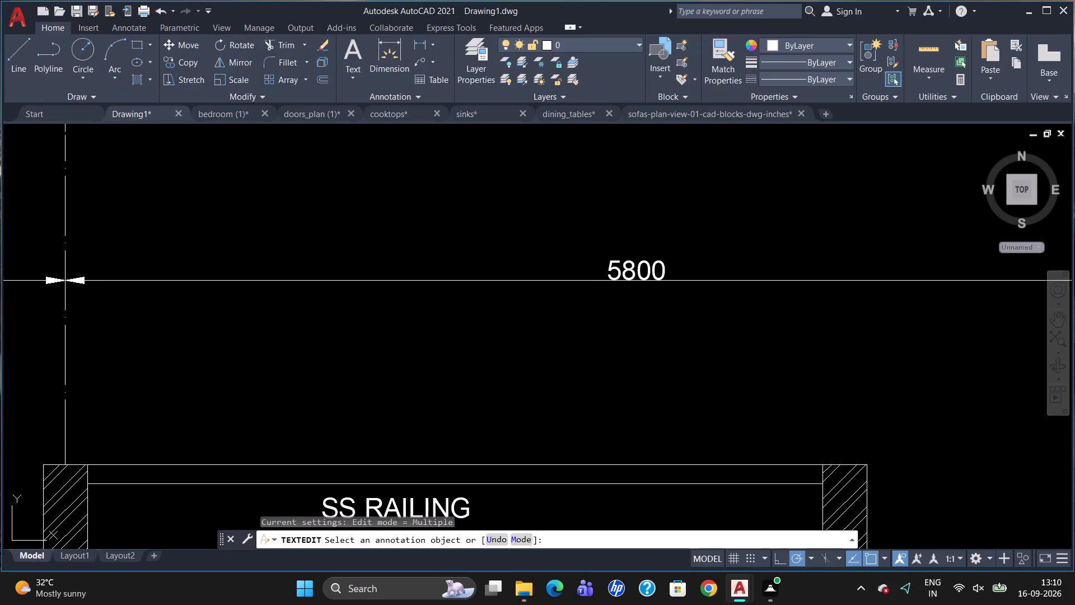
Add a linear dimension between centre lines 8 and 9 at the top, continuing the existing dimension row.
scroll(665, 211, down, 3)
scroll(590, 230, down, 3)
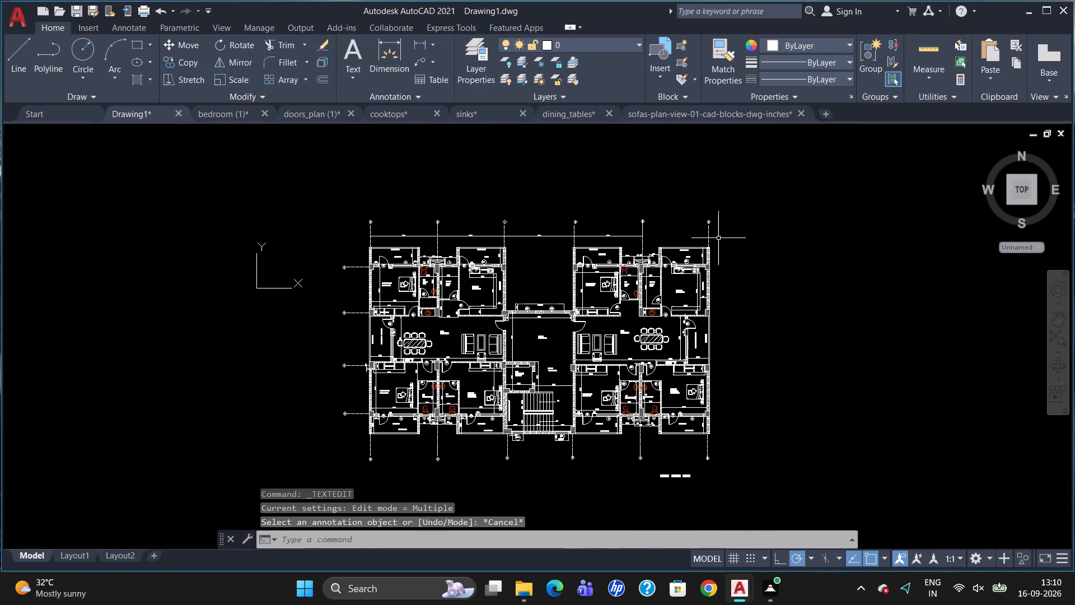
scroll(713, 237, up, 2)
text(DLI)
key(Return)
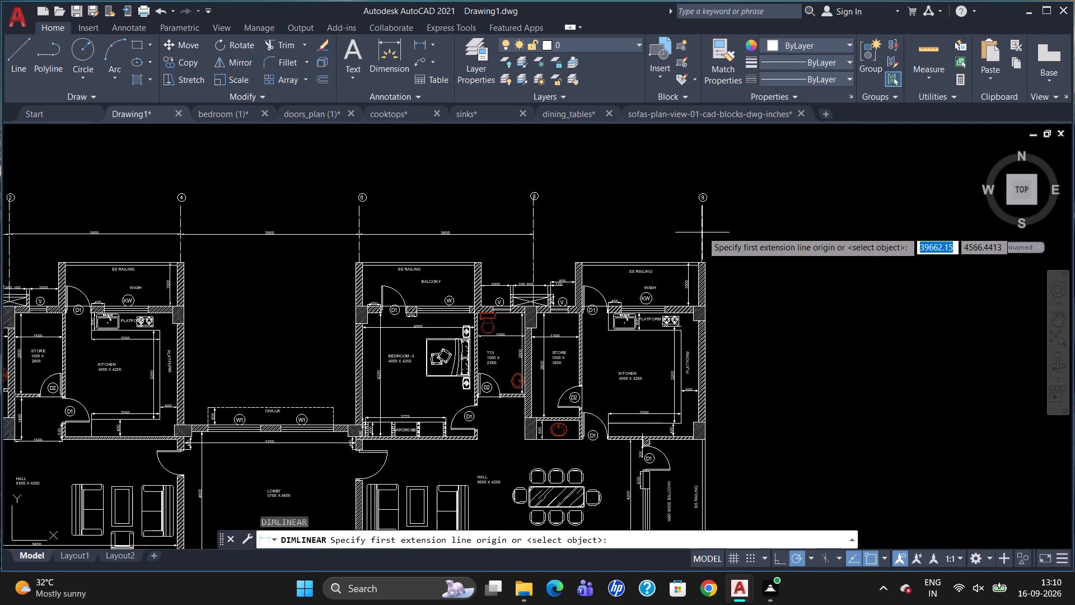
click(536, 233)
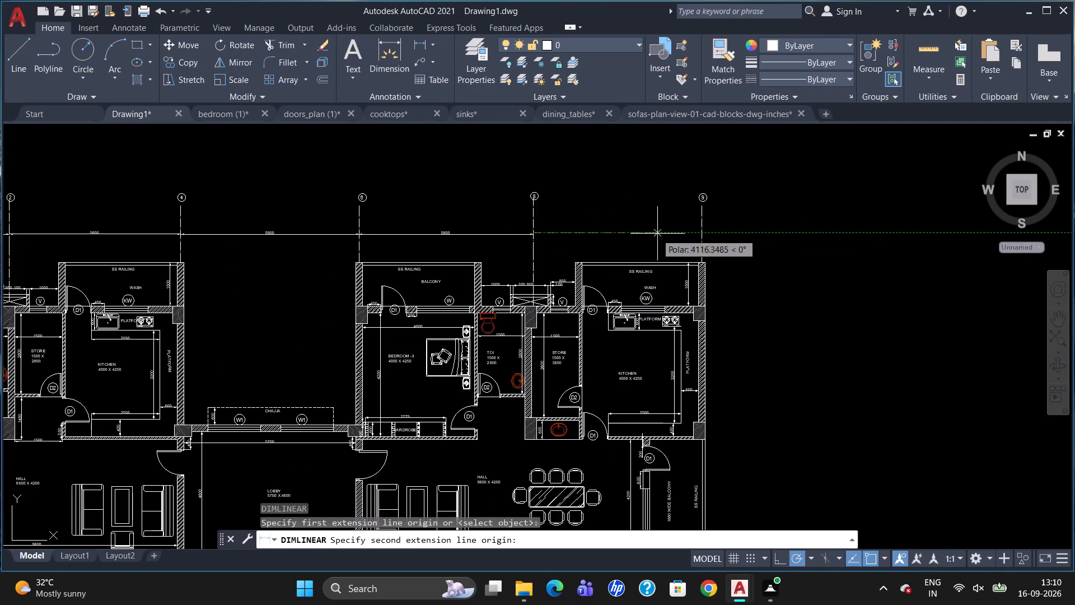
click(703, 234)
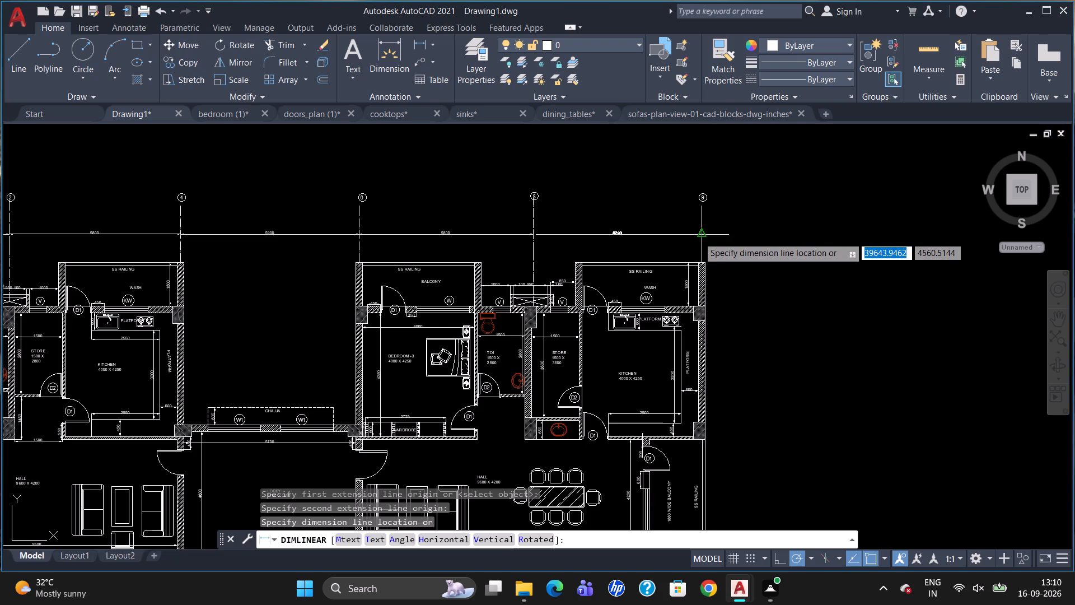
scroll(697, 236, up, 2)
click(690, 231)
Override the text of the top dimension between centre lines 8 and 9 with 5800.
scroll(529, 239, up, 1)
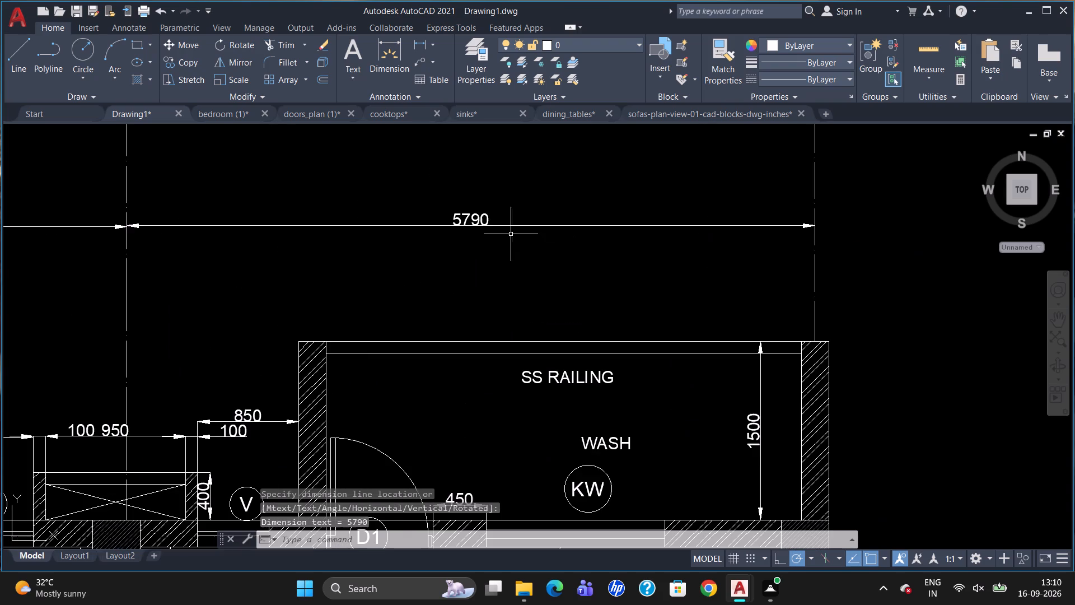
double_click(483, 213)
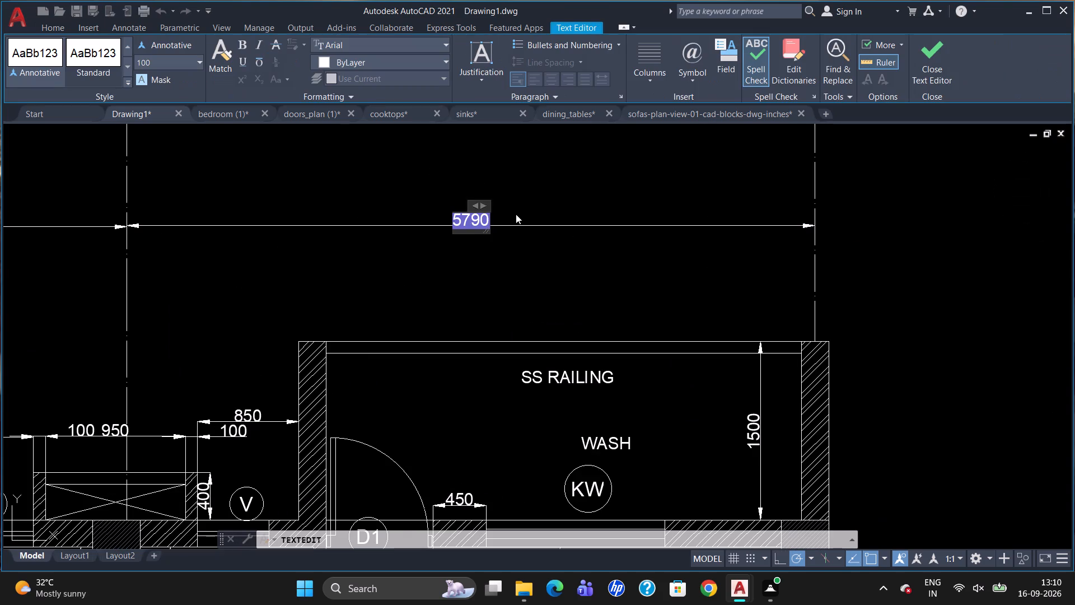
key(Delete)
text(5800)
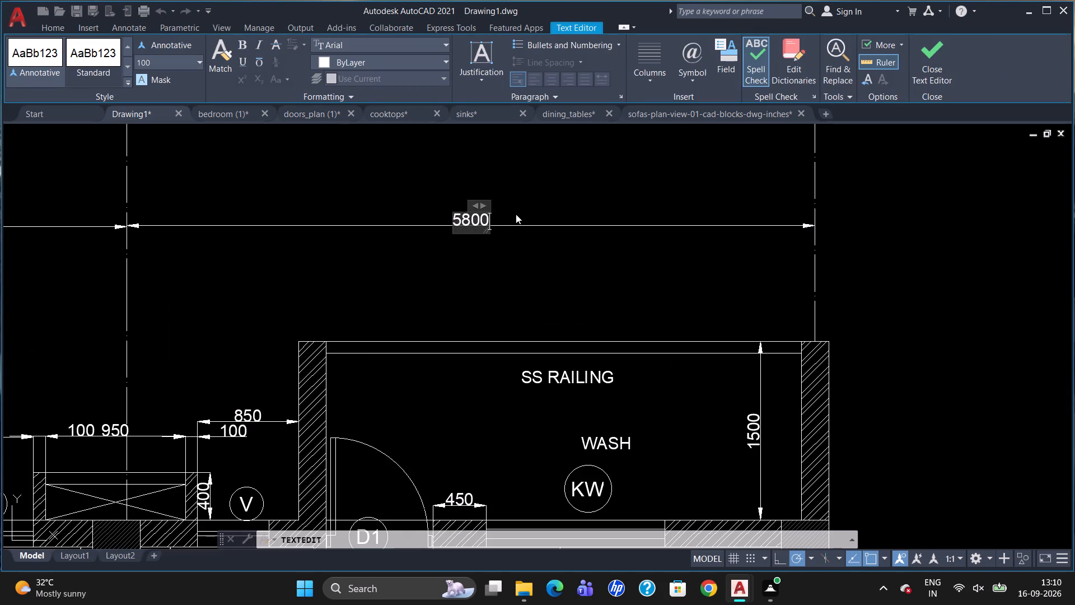
click(527, 248)
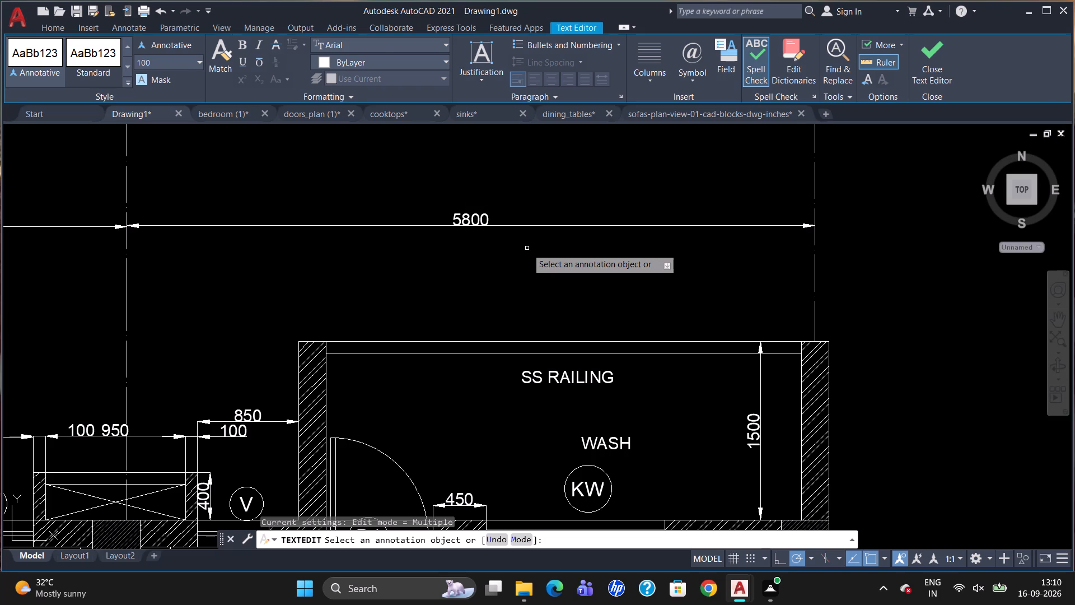
key(Escape)
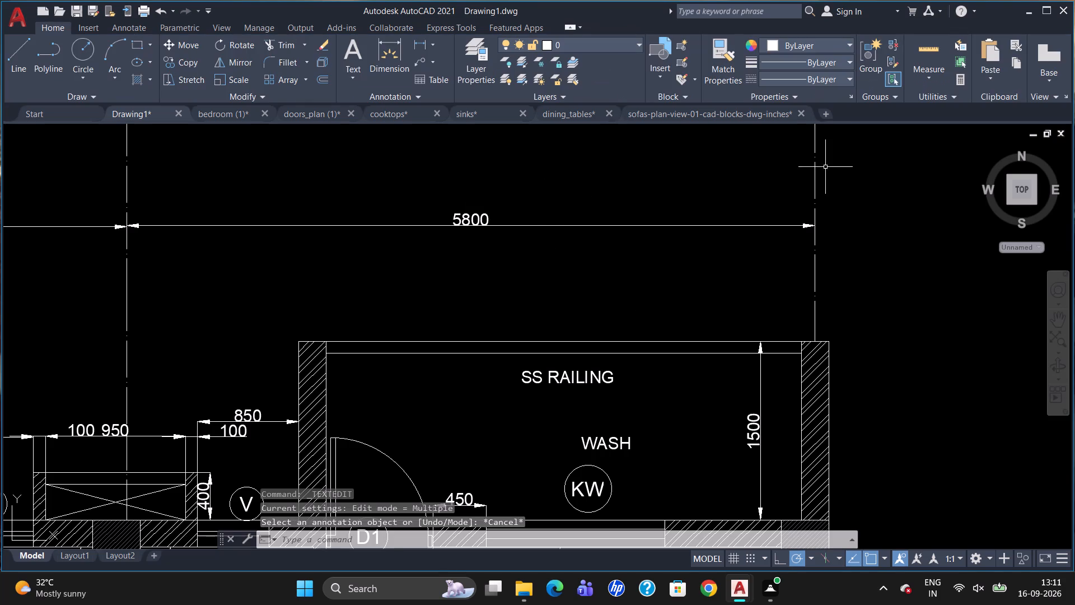
Add a linear dimension between centre lines 8 and 9 at the bottom of the plan, between the balcony and the grid circles.
scroll(650, 227, down, 4)
scroll(759, 194, down, 2)
scroll(664, 346, up, 2)
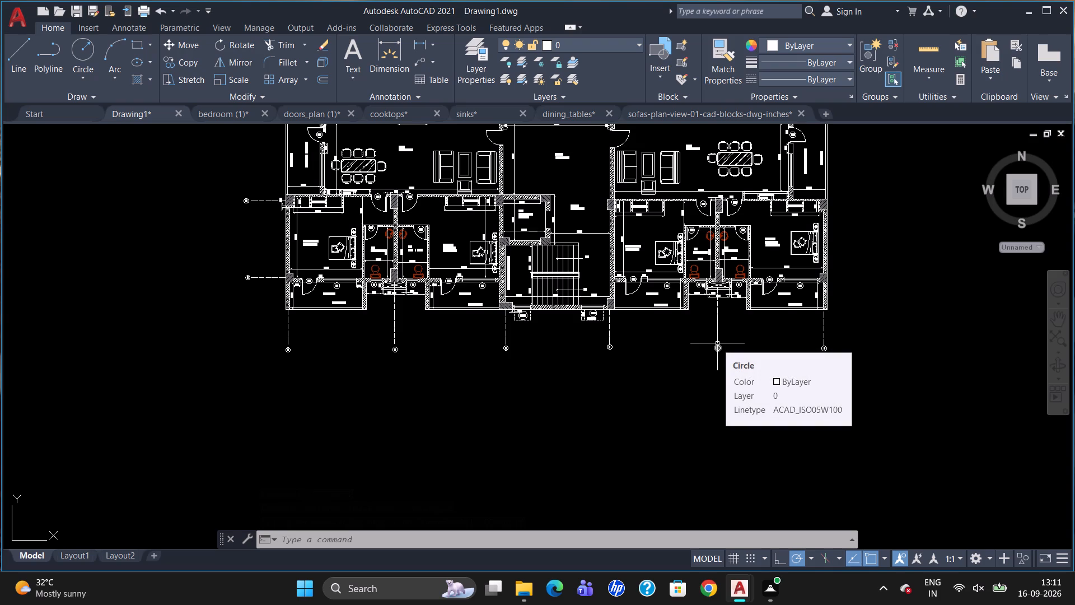
text(DLI)
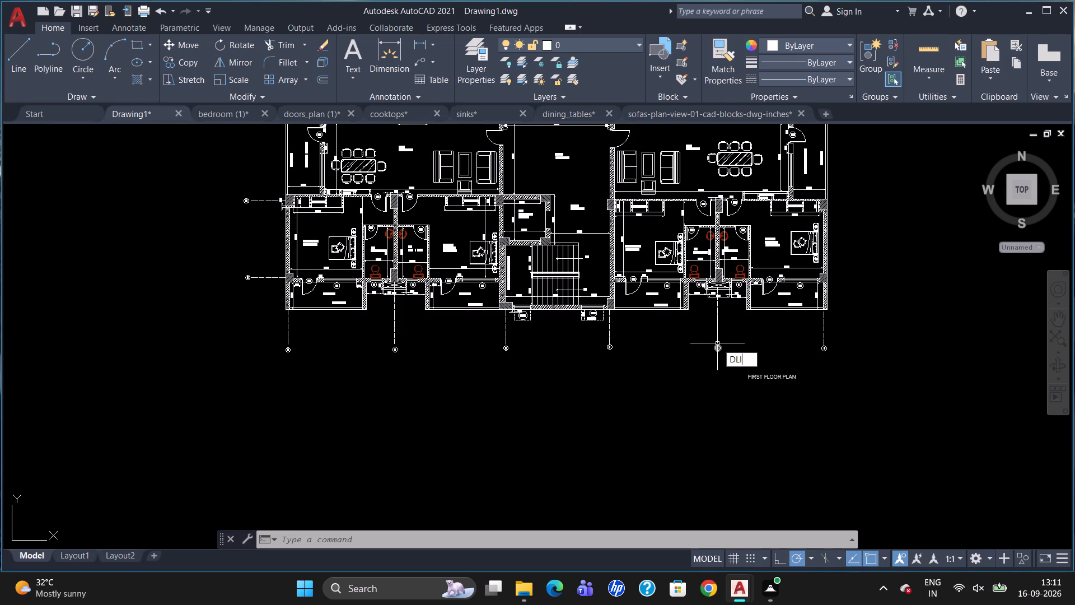
key(Return)
scroll(654, 337, up, 3)
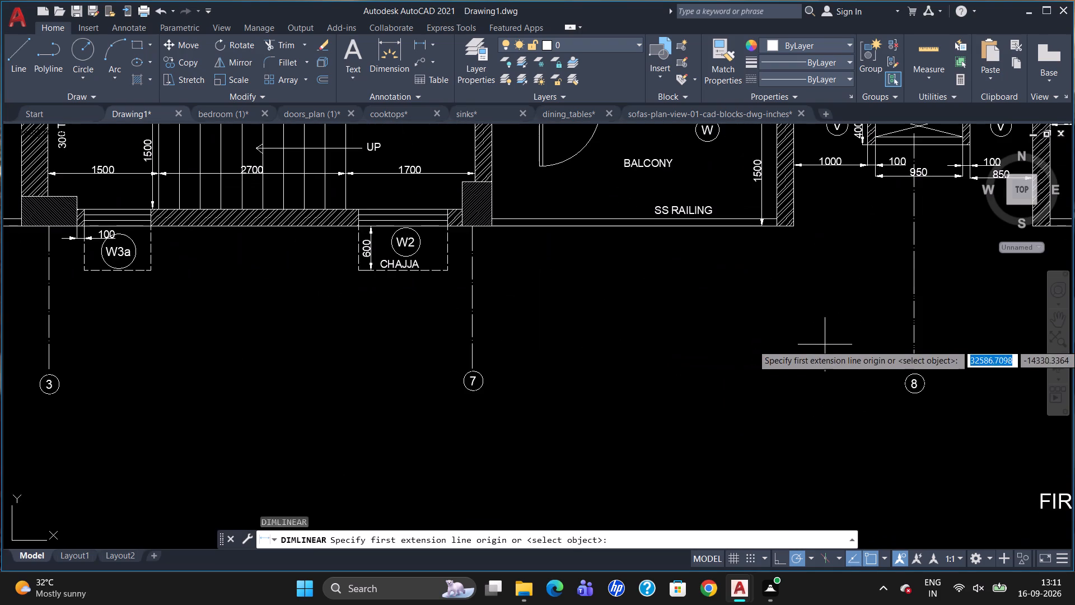
scroll(810, 352, down, 2)
scroll(1062, 332, up, 1)
scroll(807, 323, down, 2)
scroll(900, 322, up, 3)
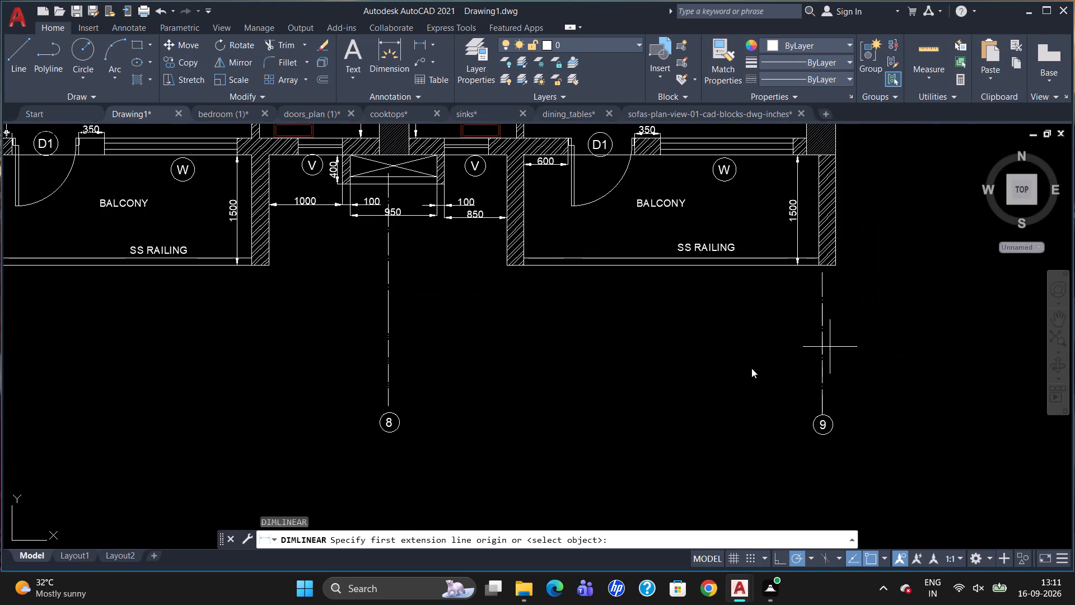
drag(386, 336, 392, 339)
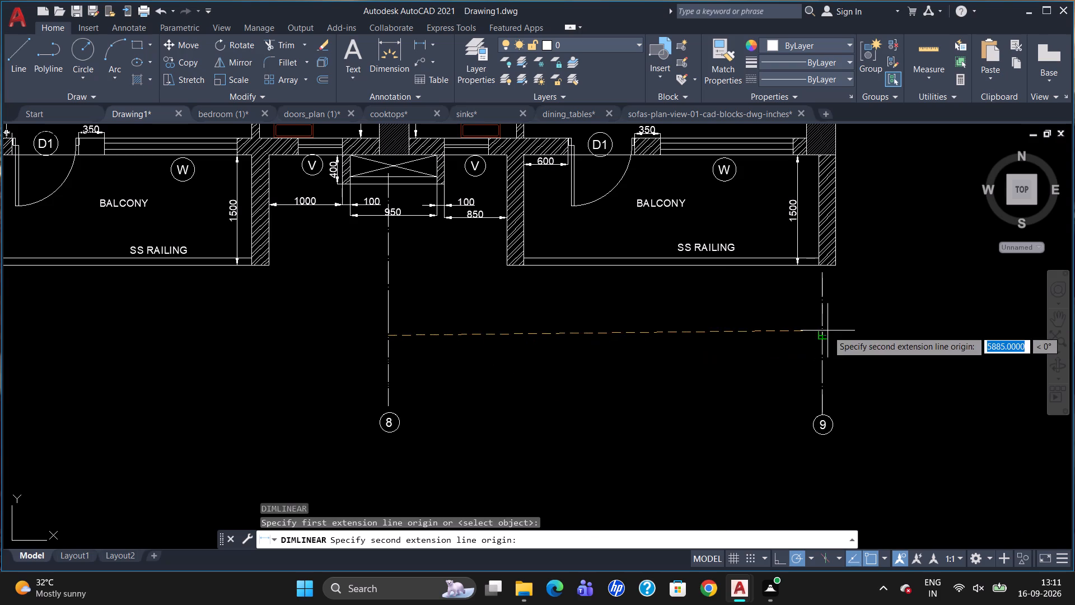
click(821, 333)
click(820, 336)
Override the text of the bottom dimension between centre lines 8 and 9 with 5800.
scroll(629, 343, up, 2)
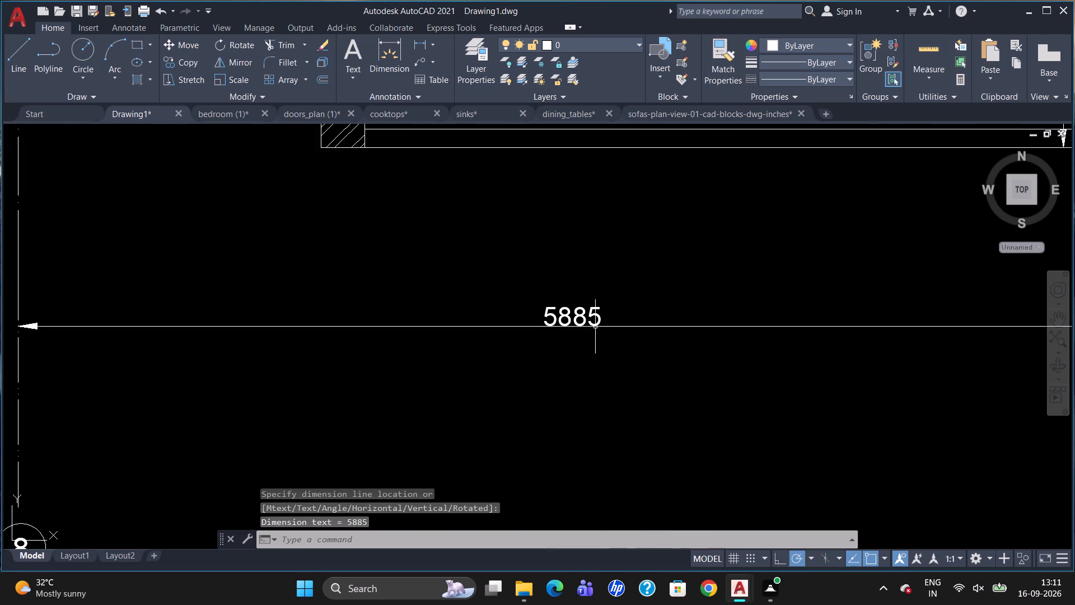
double_click(585, 318)
key(Delete)
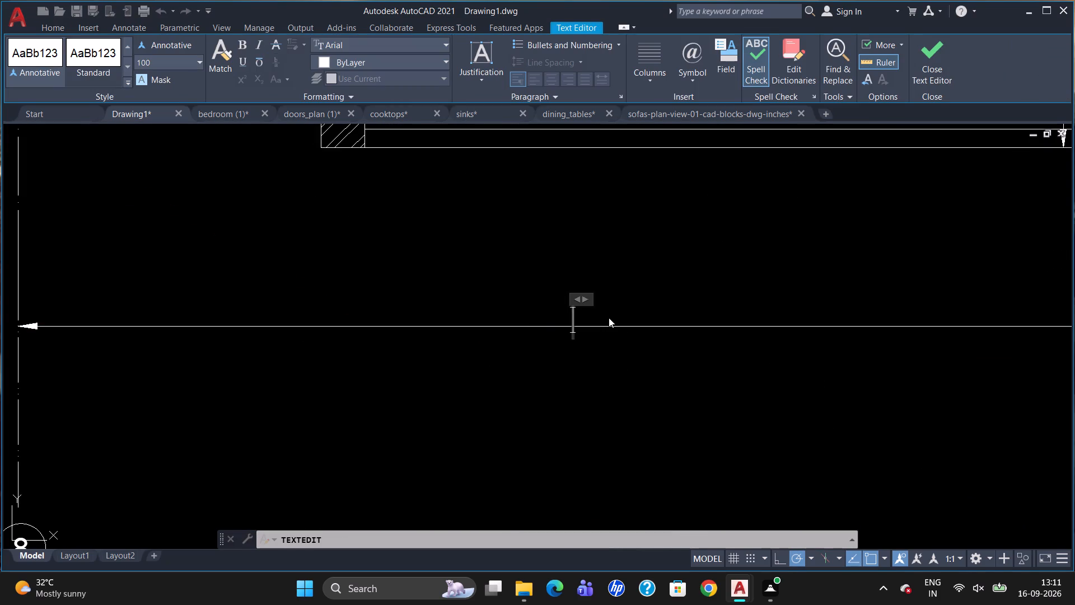
text(5800)
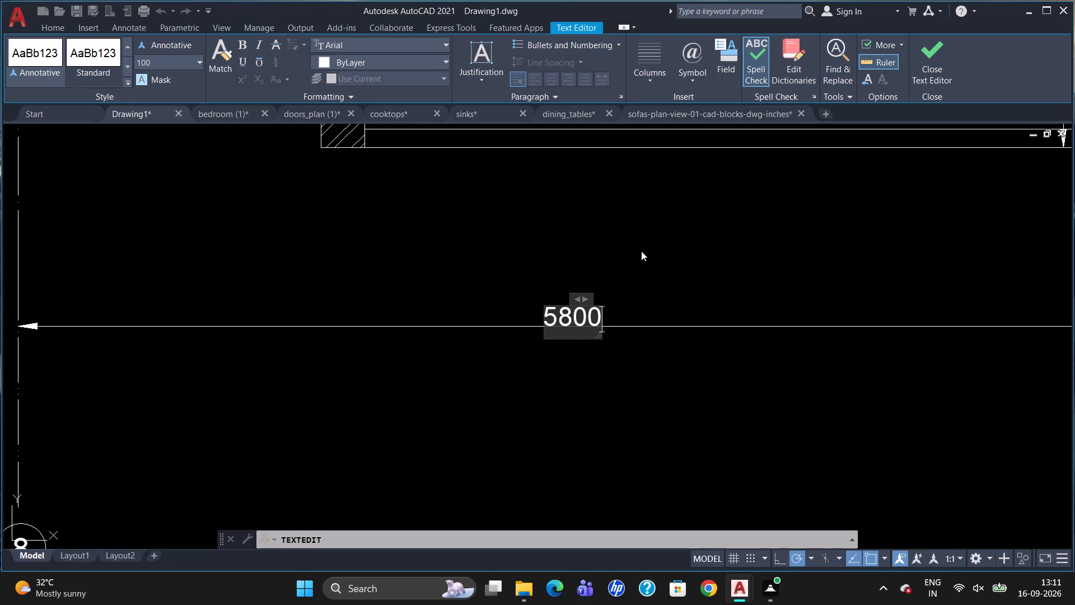
click(642, 251)
scroll(789, 323, down, 4)
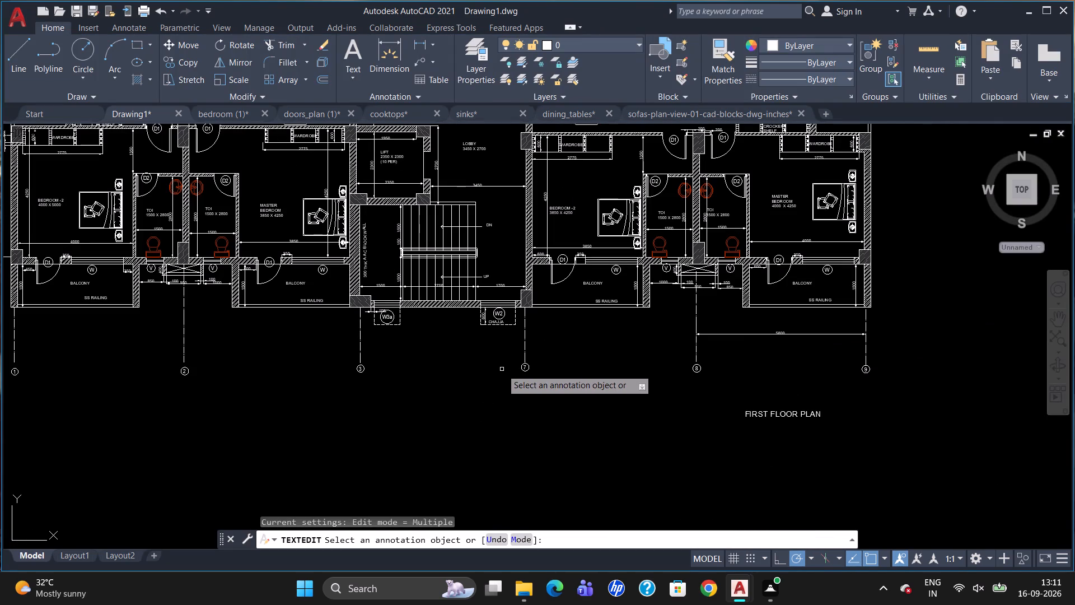
key(Escape)
Add a linear dimension between centre lines 8 and 7 at the bottom, in line with the 5800 dimension.
text(DLI)
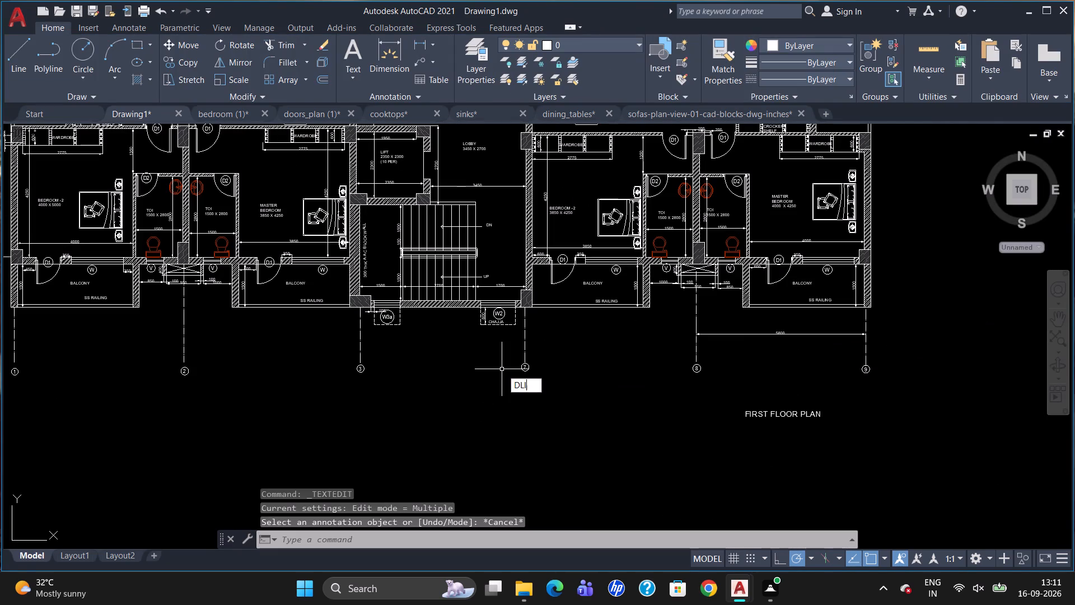
key(Return)
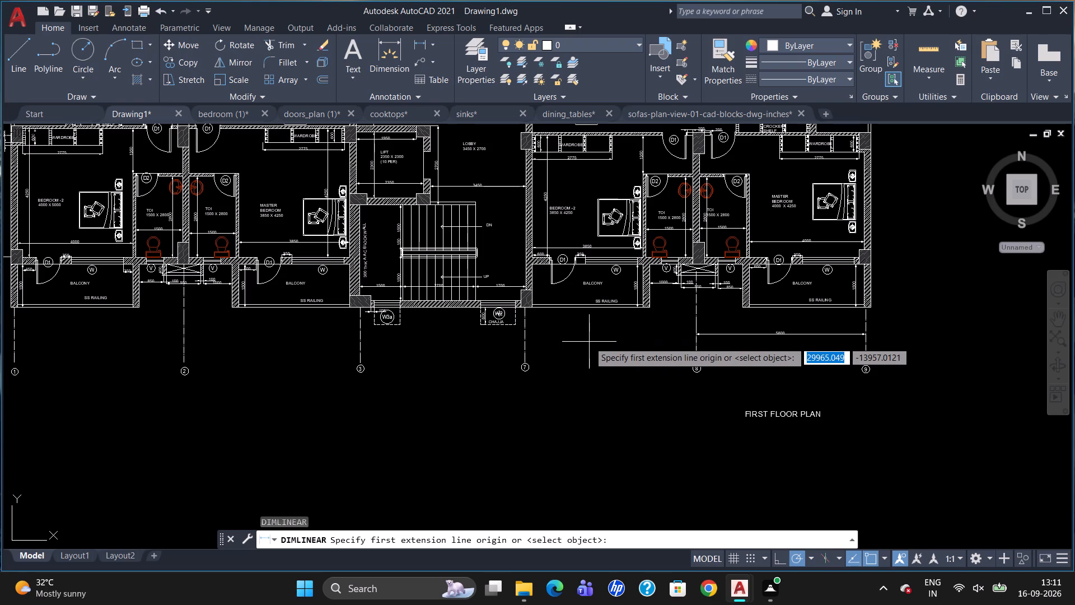
scroll(674, 349, down, 1)
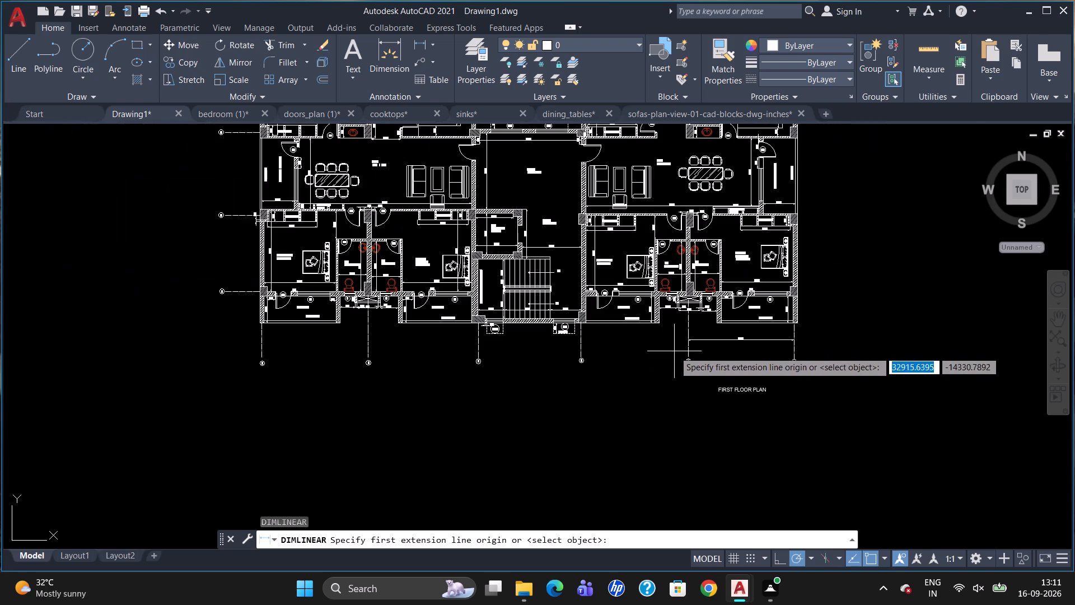
scroll(697, 345, up, 1)
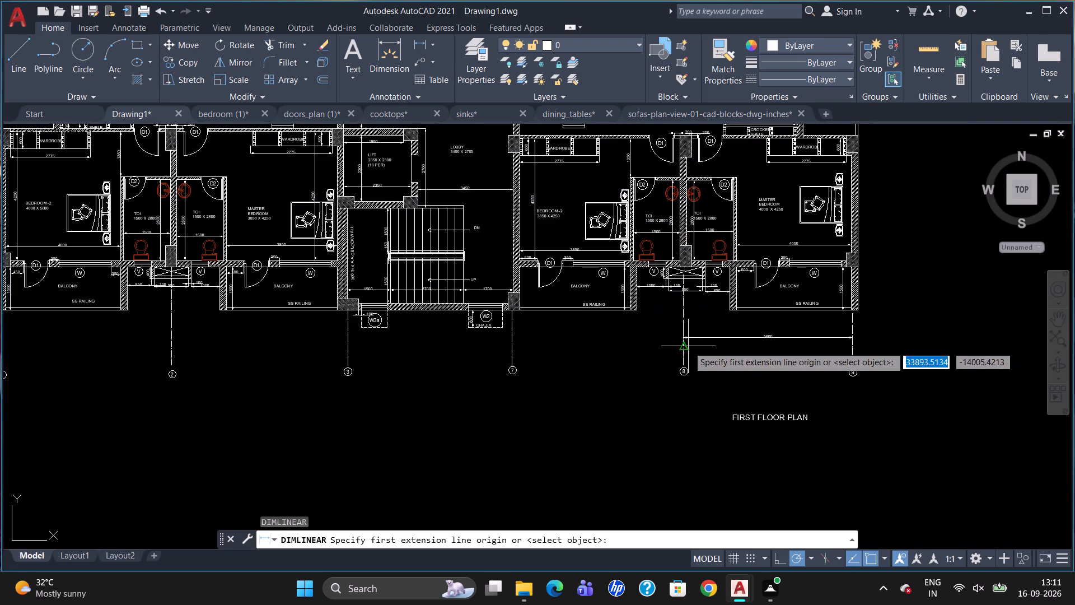
click(686, 341)
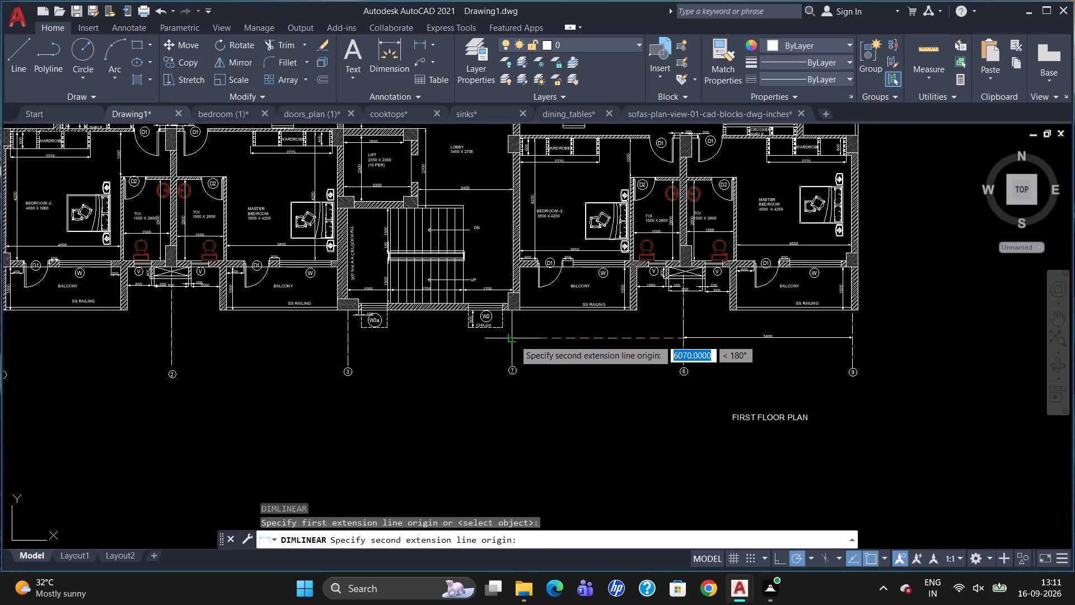
click(513, 339)
click(513, 339)
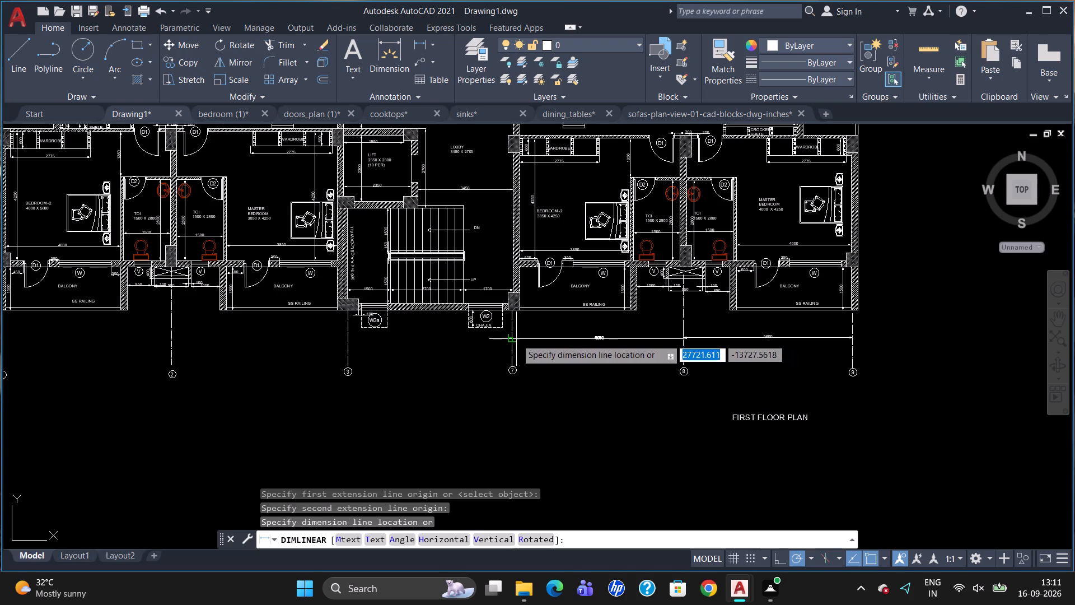
click(516, 339)
Override the text of the bottom dimension between centre lines 7 and 8 with 5650.
scroll(592, 343, up, 3)
double_click(614, 319)
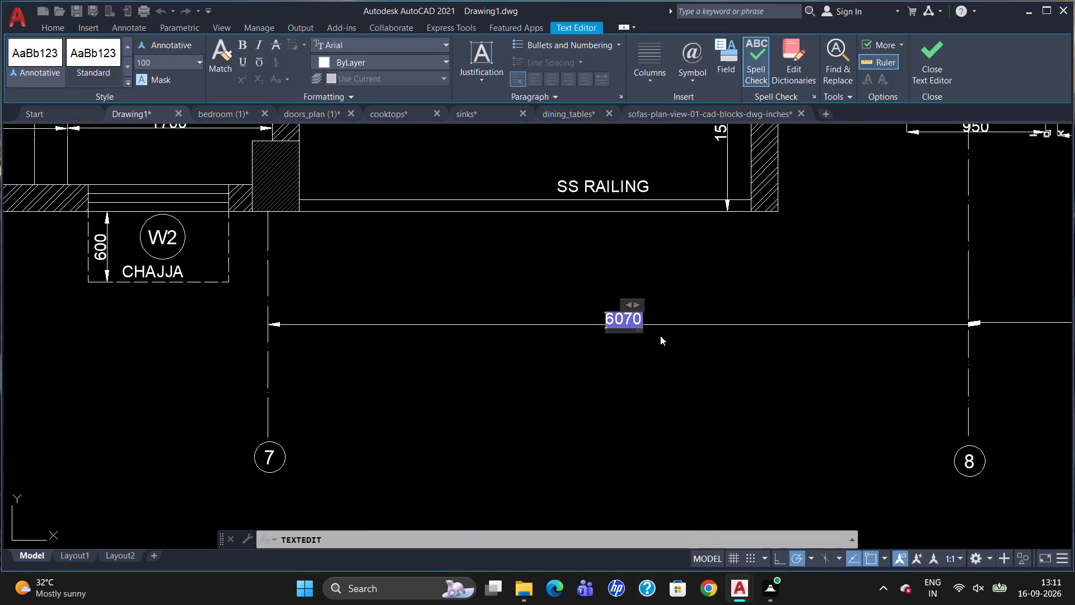
key(Delete)
text(56)
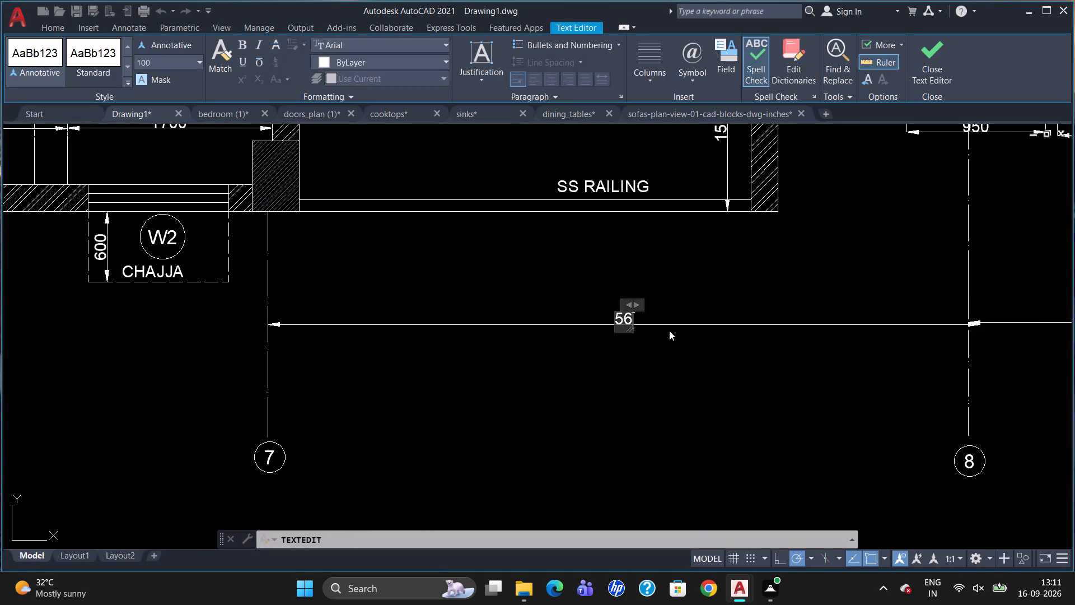
text(50)
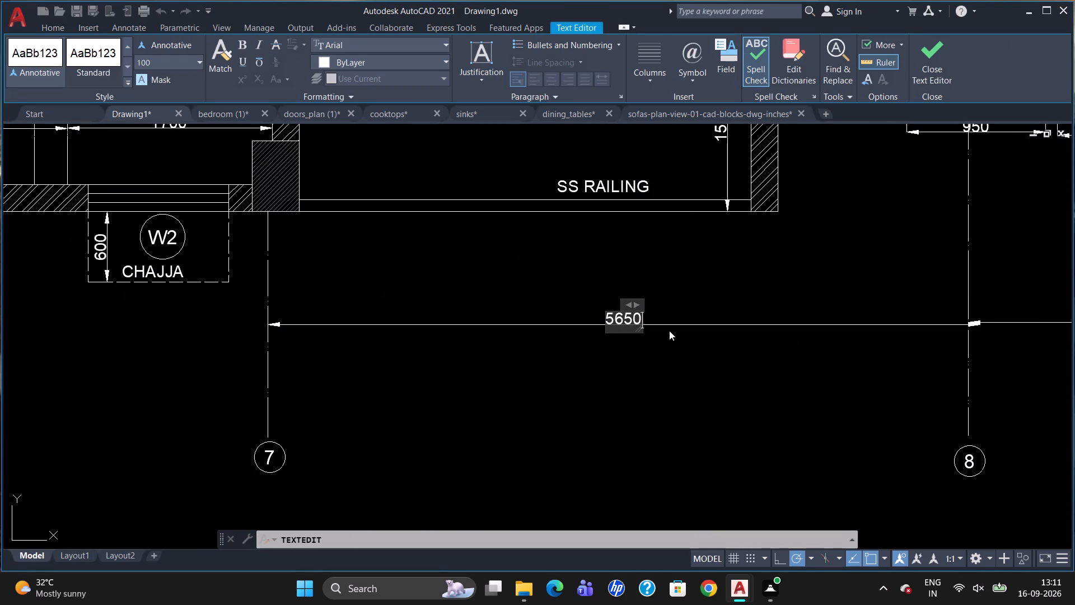
click(668, 332)
scroll(707, 331, down, 3)
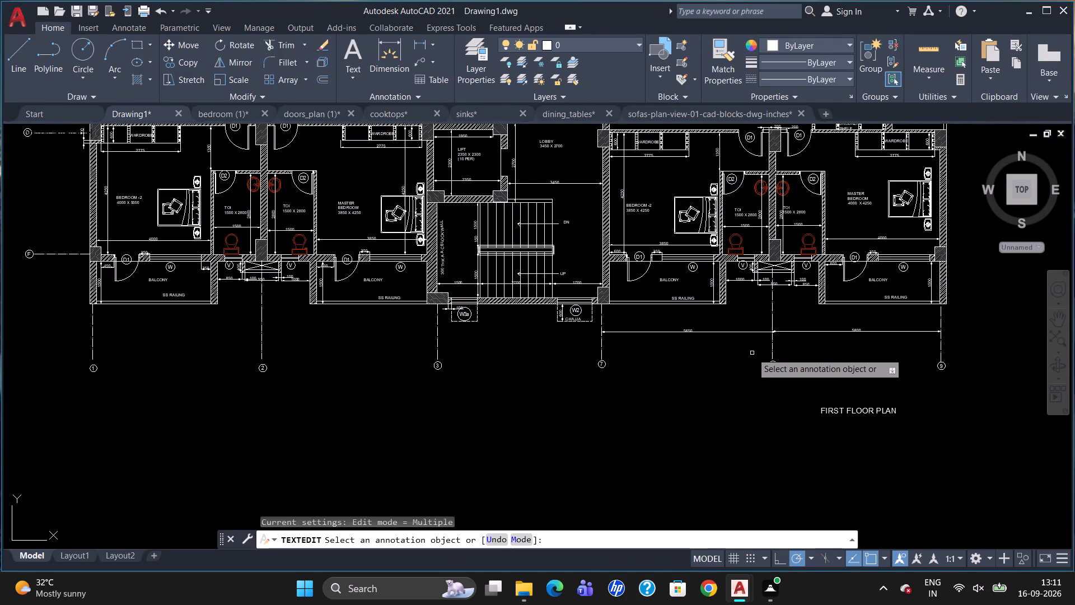
scroll(751, 355, down, 2)
scroll(551, 383, up, 2)
key(Escape)
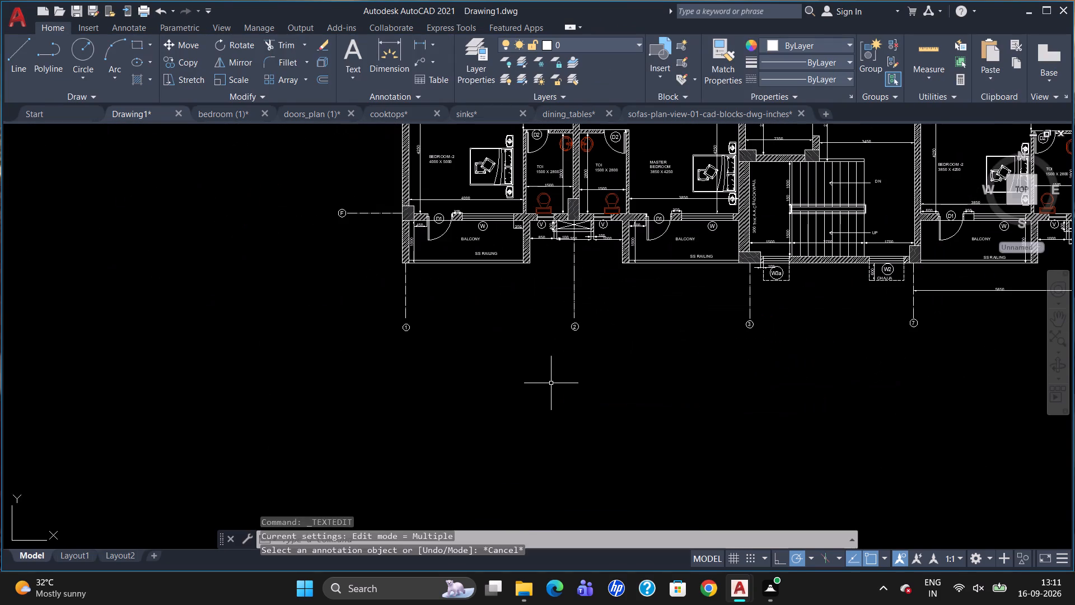
Add a linear dimension between centre lines 7 and 3 at the bottom, continuing the row from the 5650 dimension.
text(DLI)
key(Return)
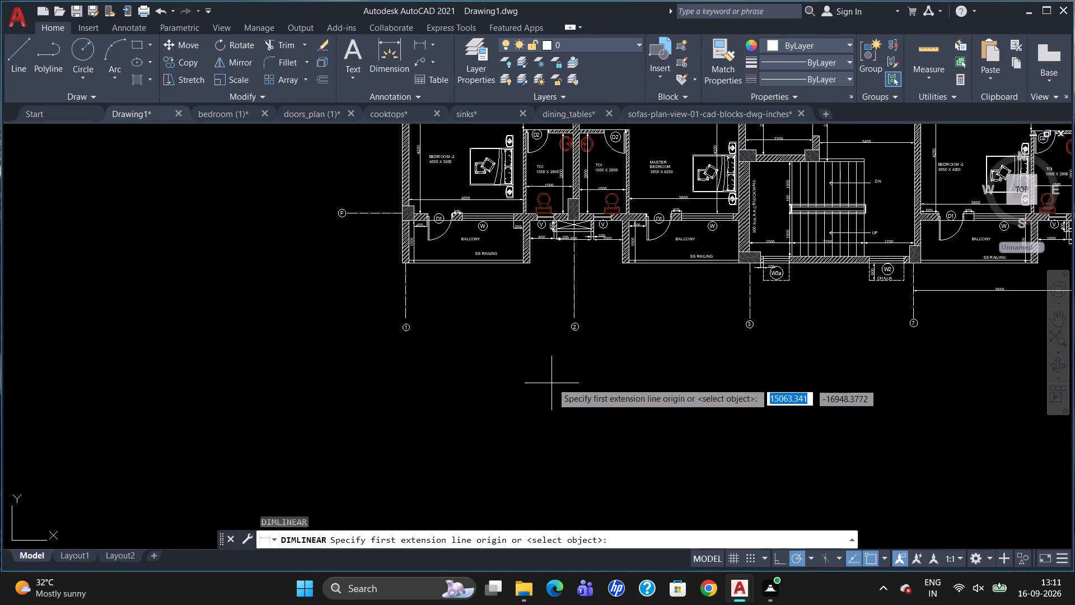
scroll(942, 288, up, 1)
click(895, 288)
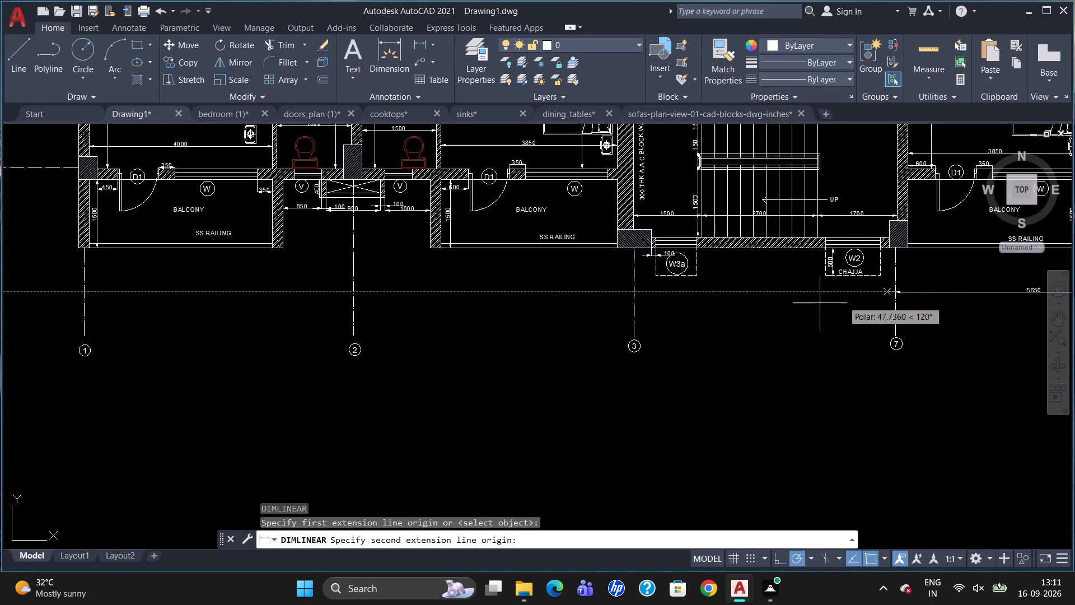
click(633, 293)
click(635, 294)
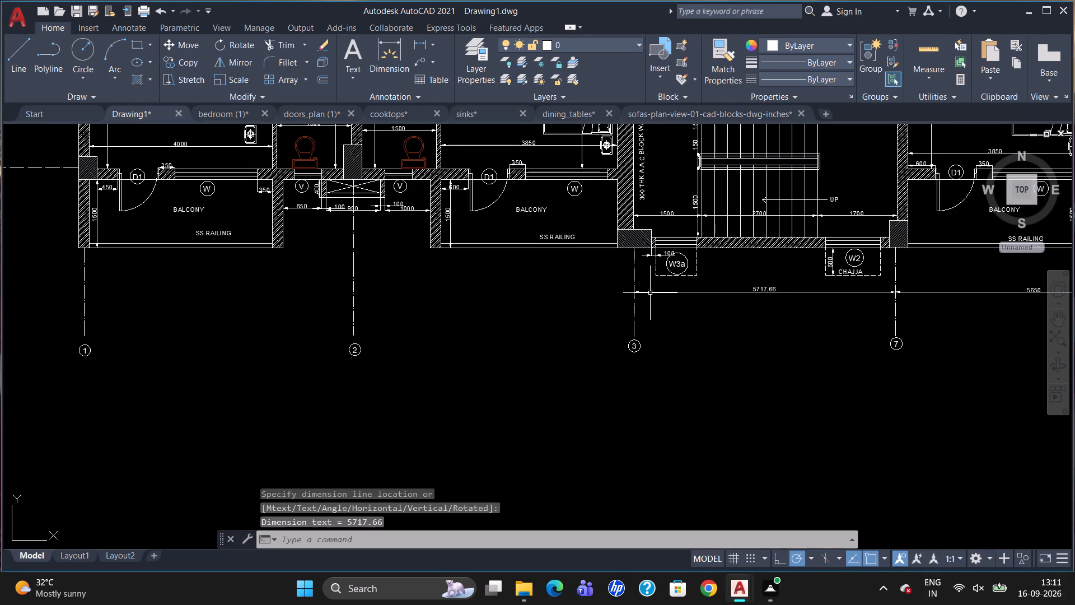
Override the text of the bottom dimension between centre lines 3 and 7 with 6200.
scroll(747, 280, up, 2)
double_click(765, 302)
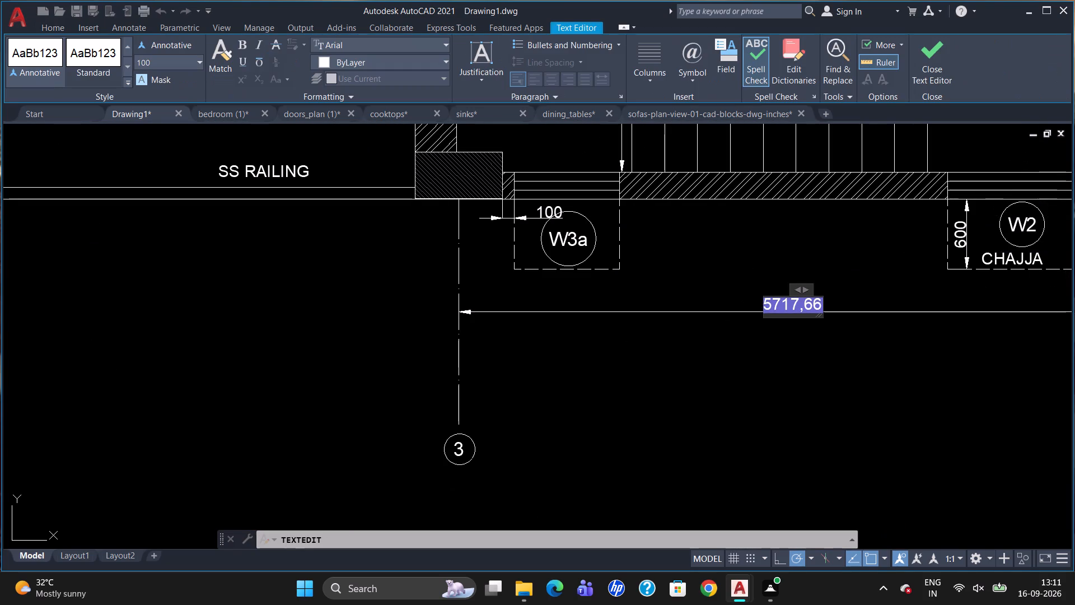
key(Delete)
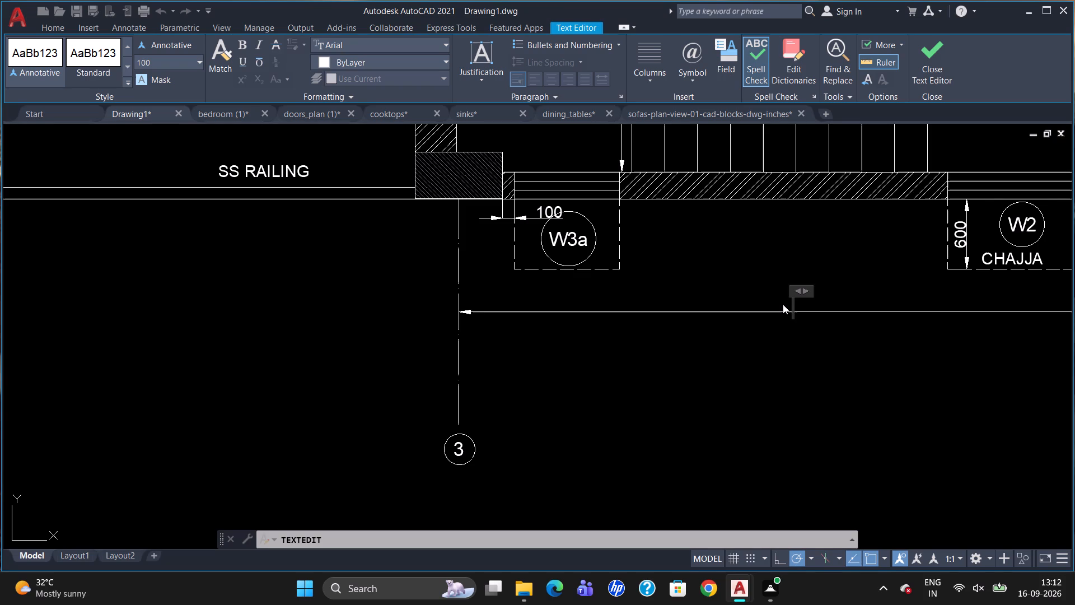
text(63)
key(BackSpace)
text(200)
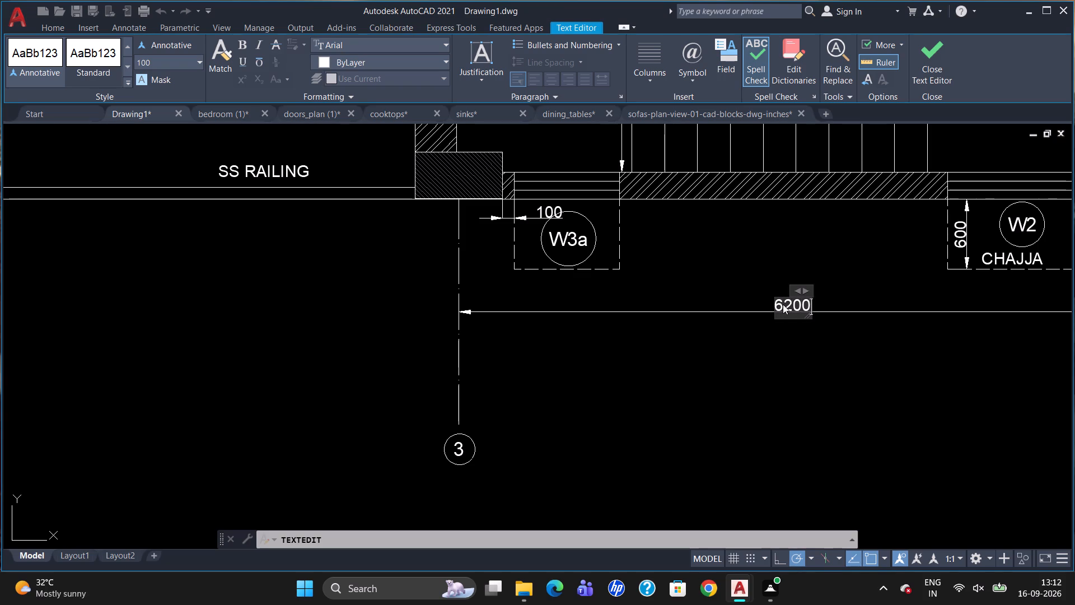
click(755, 366)
scroll(825, 342, down, 4)
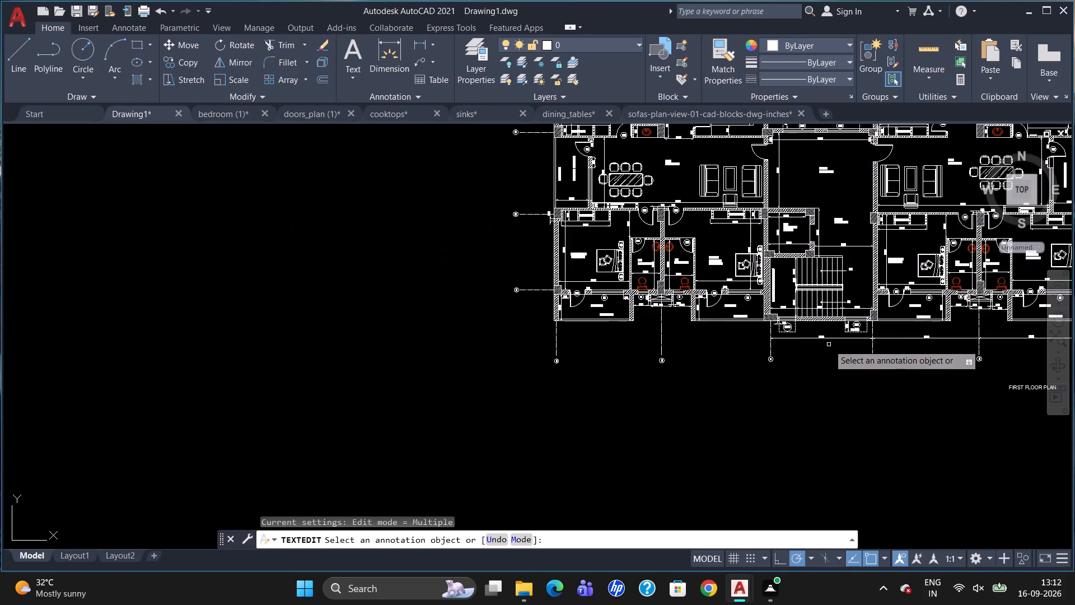
scroll(694, 349, up, 2)
key(Escape)
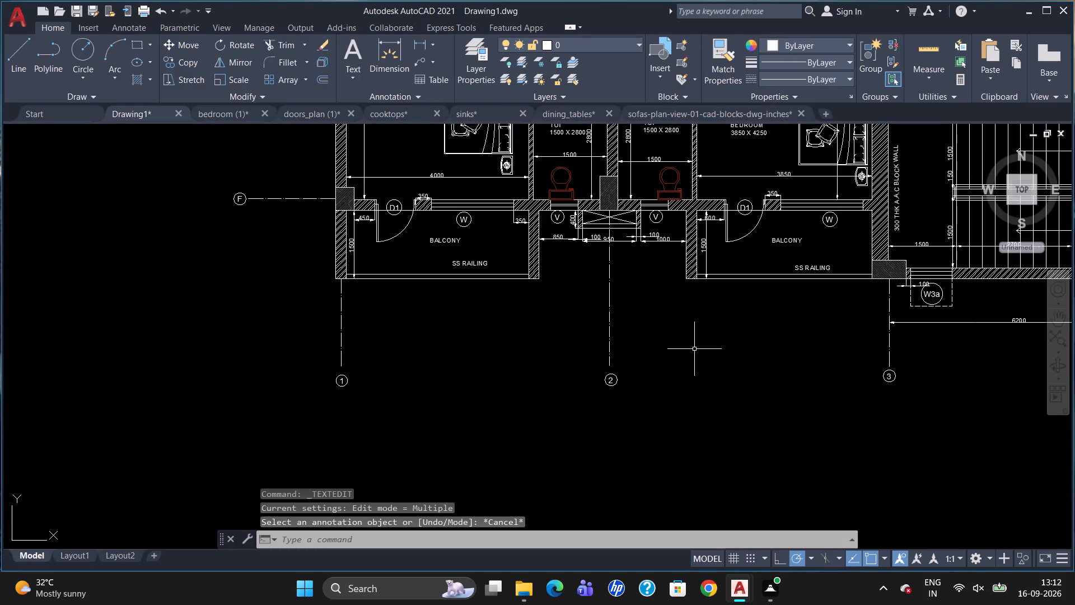
Add a linear dimension between centre lines 3 and 2 at the bottom, continuing the row from the 6200 dimension.
text(DLI)
key(Return)
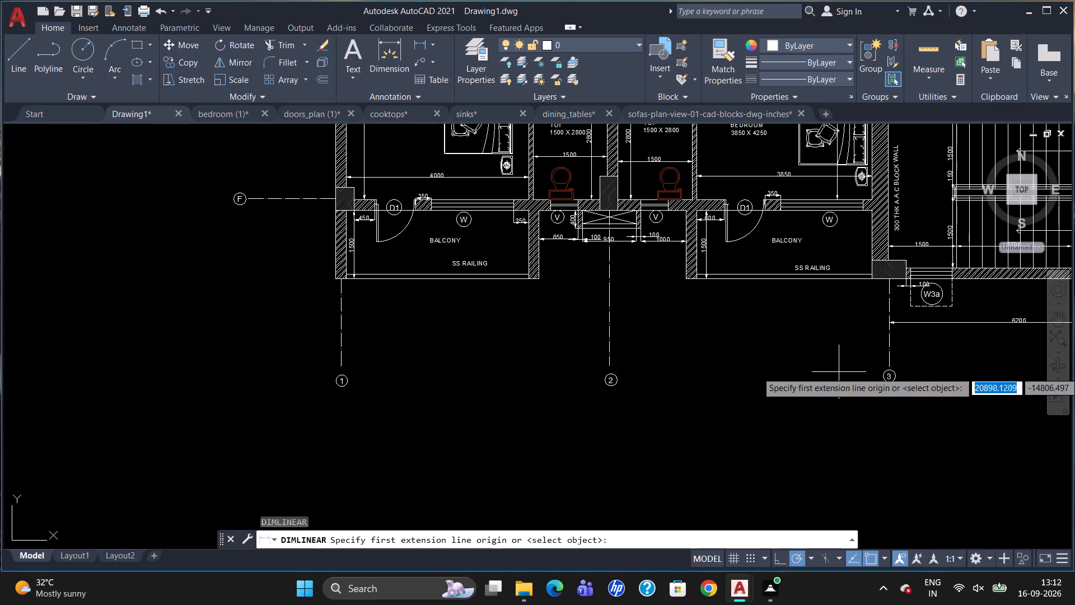
click(886, 325)
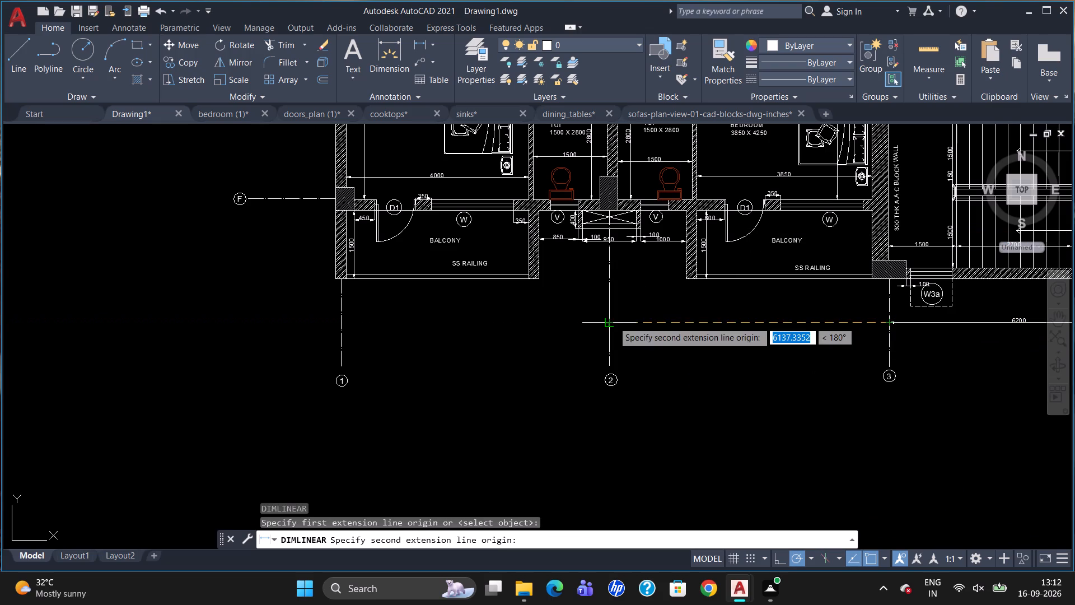
click(610, 317)
click(610, 320)
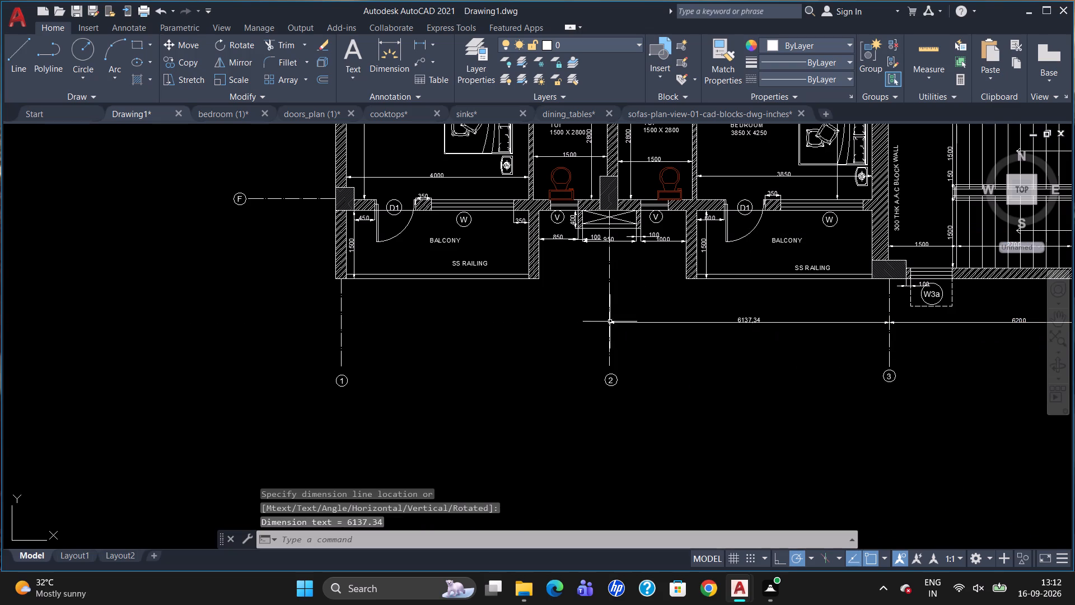
Override the text of the bottom dimension between centre lines 2 and 3 with 5650.
scroll(700, 327, up, 2)
double_click(809, 312)
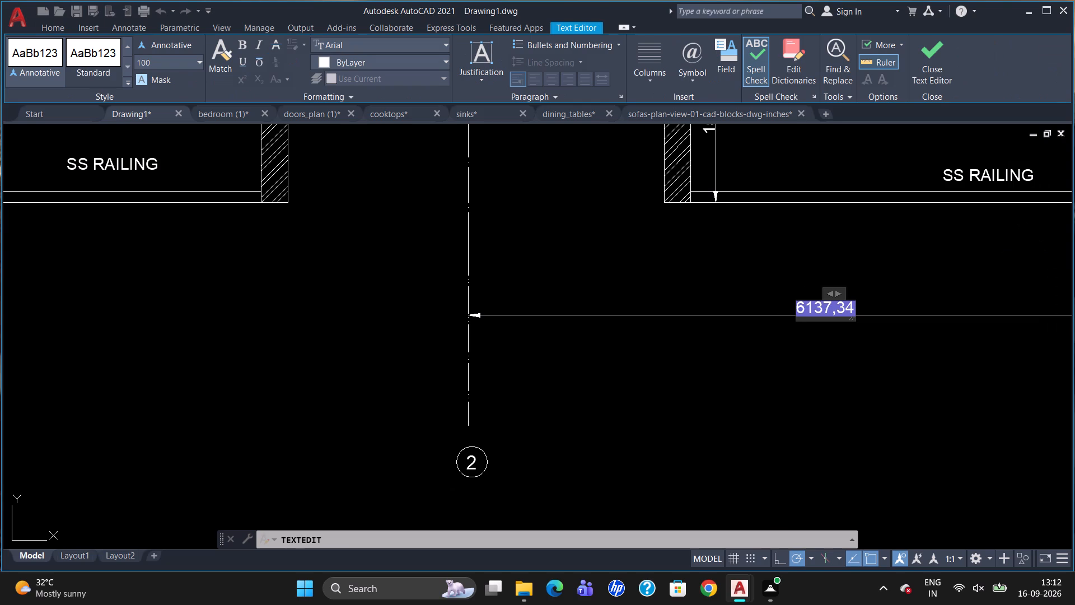
text(5650)
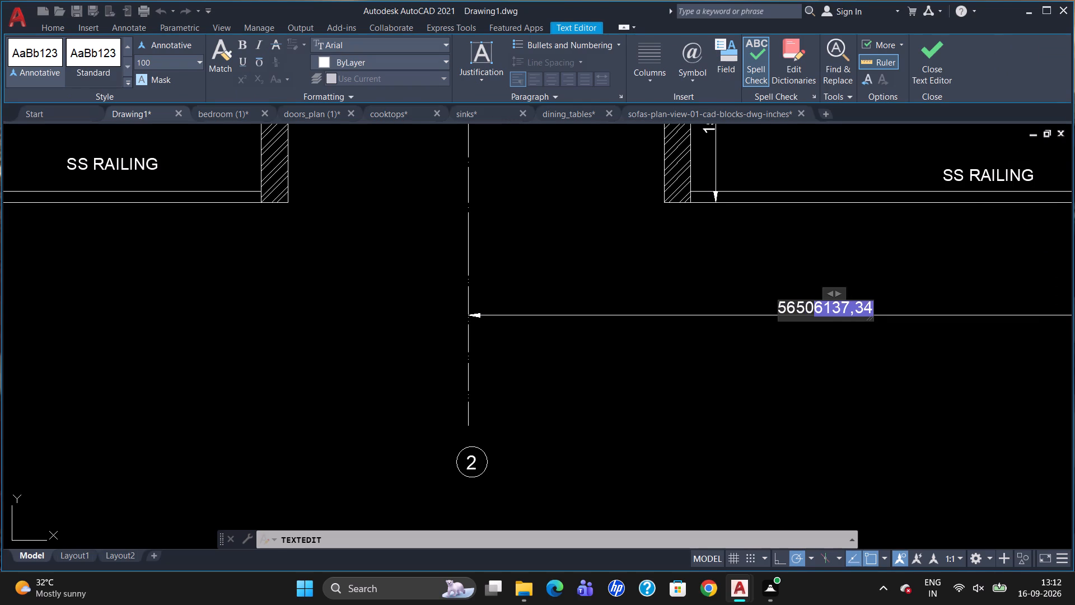
key(Delete)
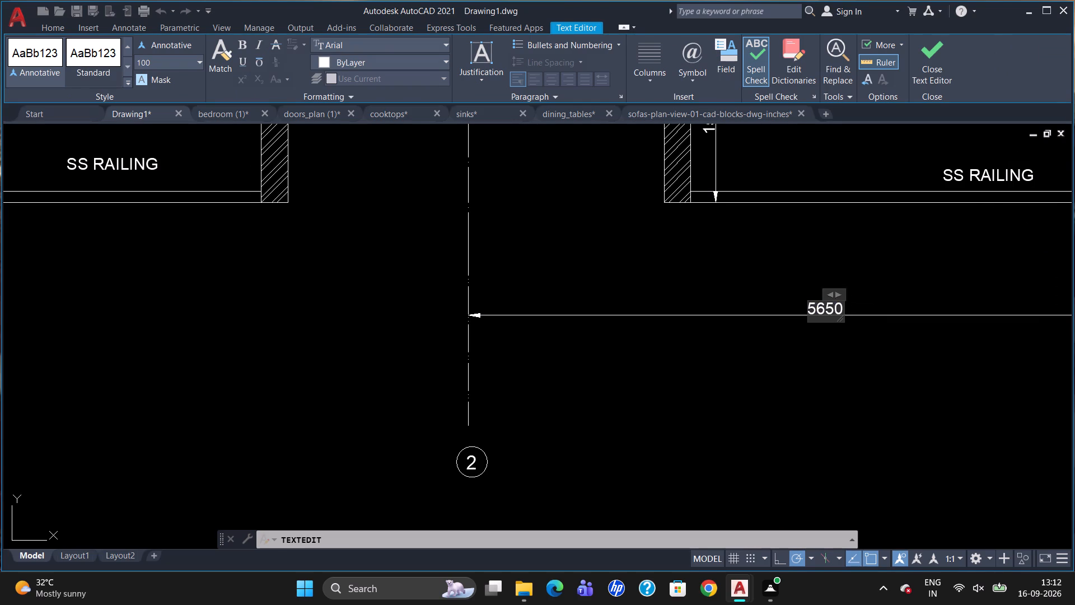
click(780, 351)
scroll(881, 324, down, 2)
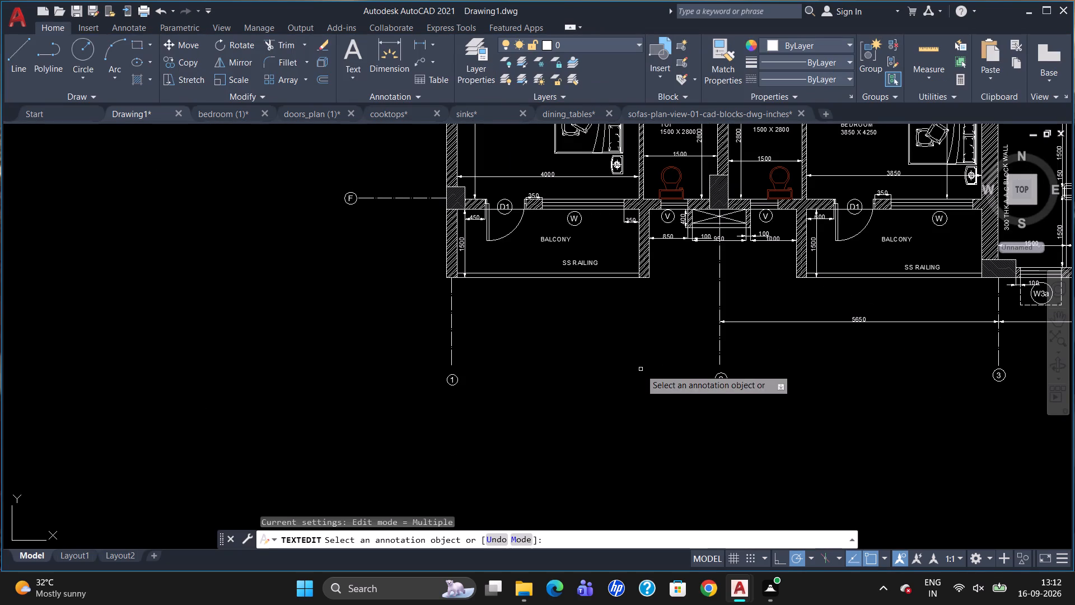
key(Escape)
Add a linear dimension between centre lines 2 and 1 at the bottom, in line with the 5650 dimension.
text(DLI)
key(Return)
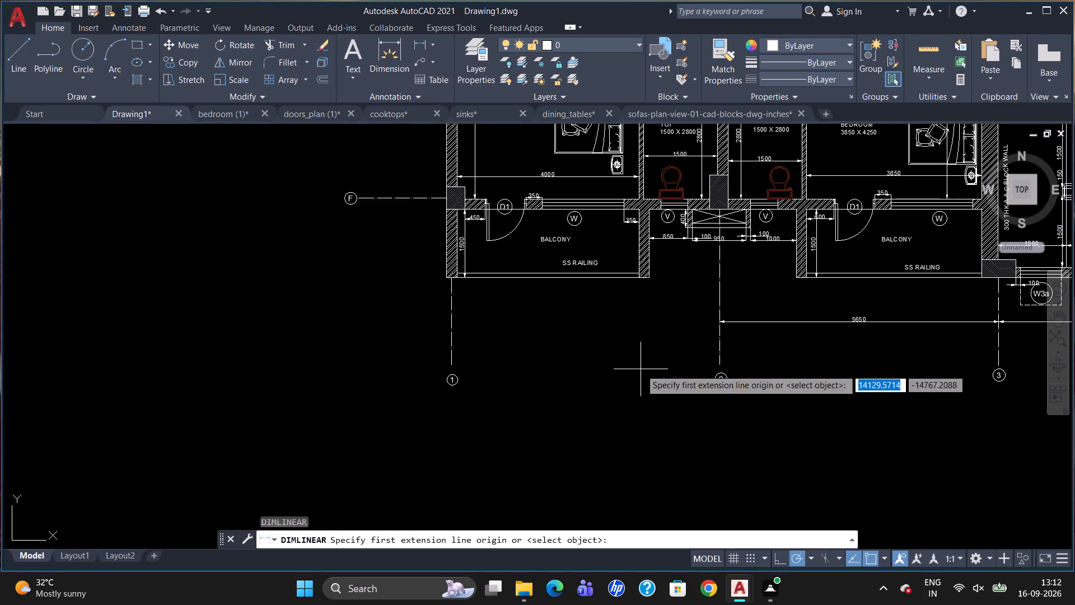
click(719, 323)
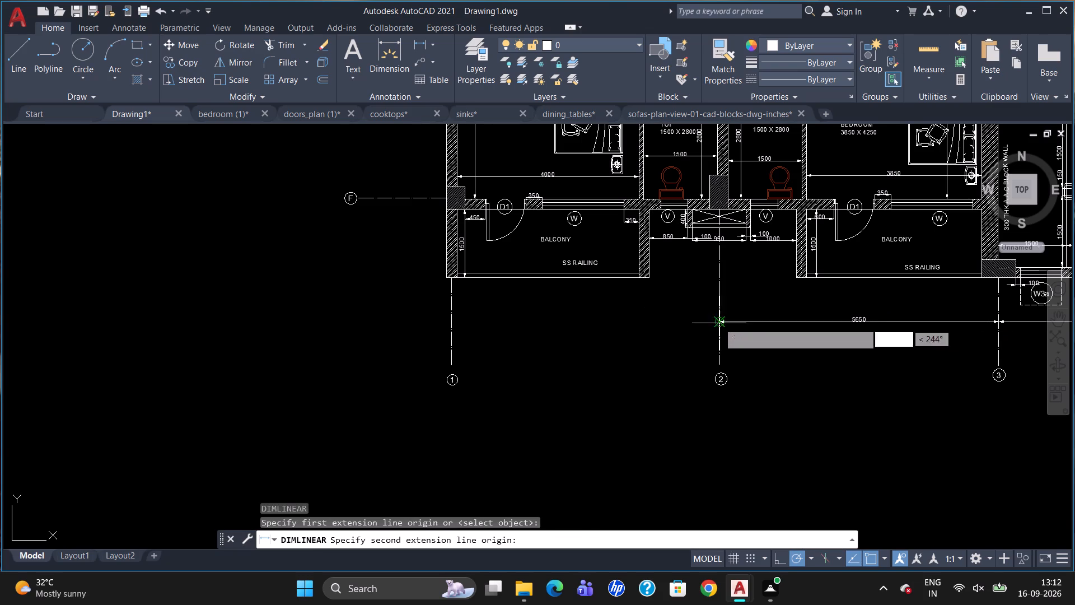
click(452, 322)
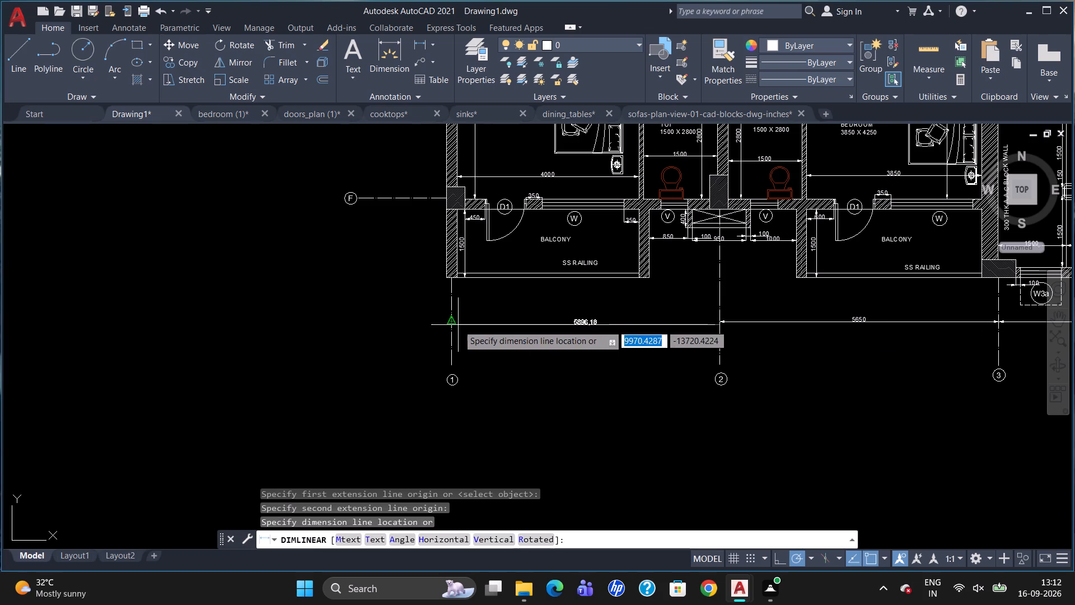
click(459, 323)
Override the text of the bottom dimension between centre lines 1 and 2 with 5800.
scroll(594, 319, up, 2)
double_click(573, 314)
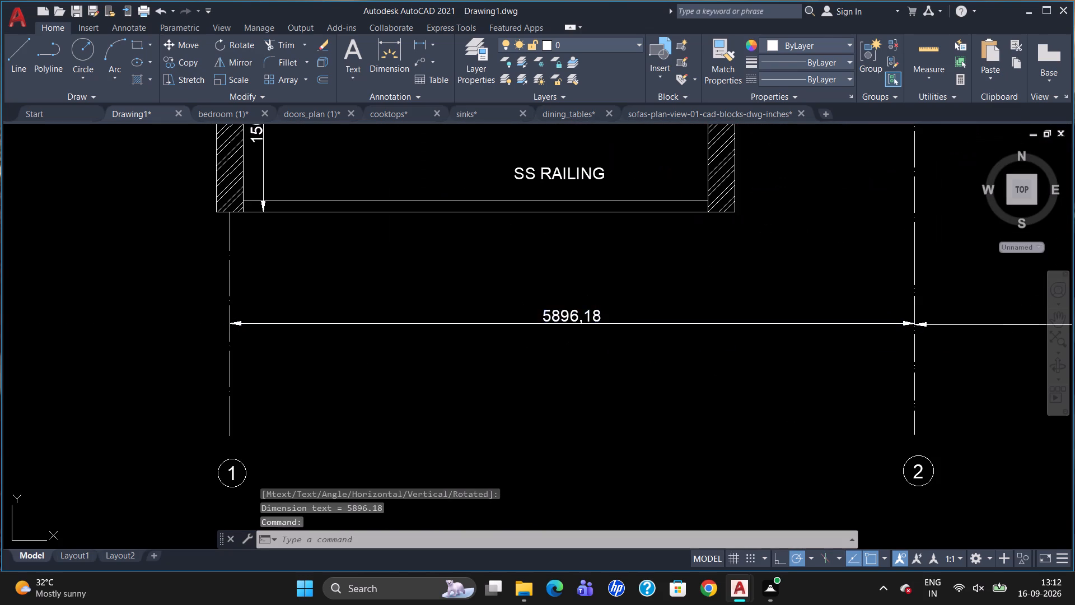
key(Delete)
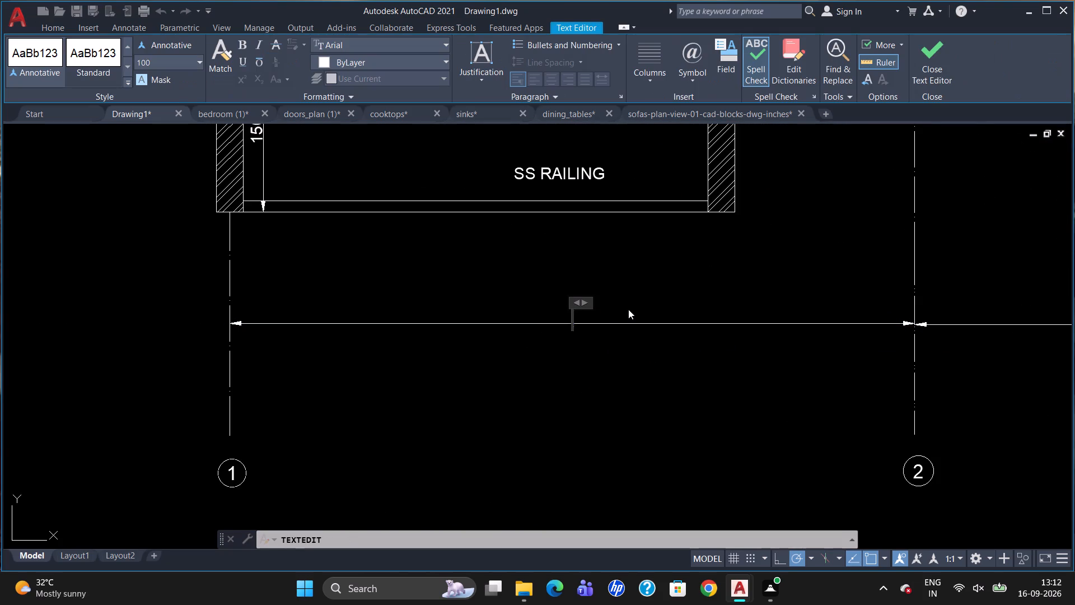
text(5800)
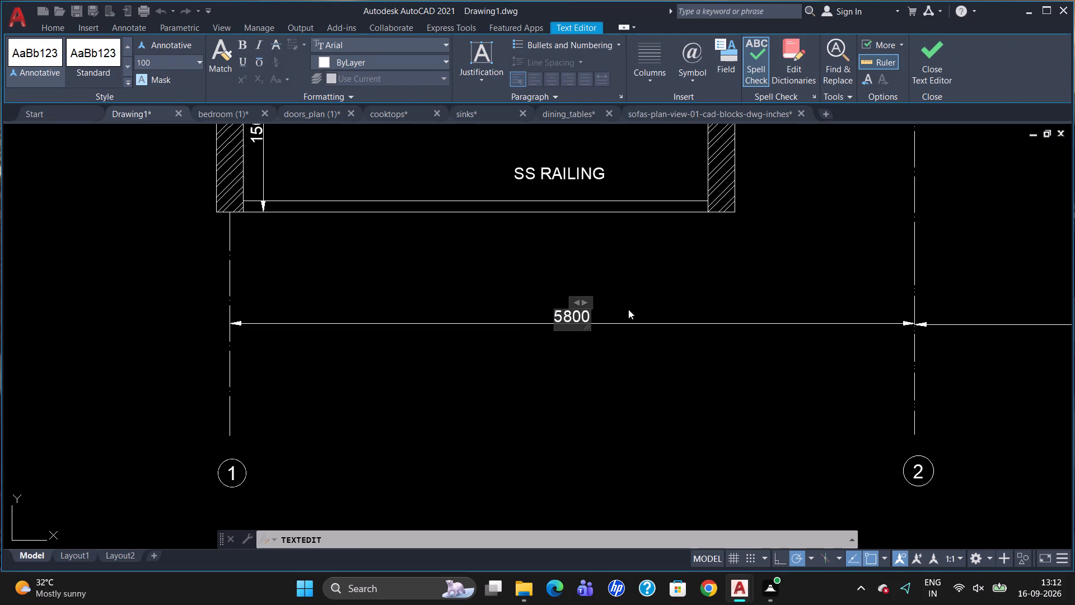
double_click(628, 309)
key(Escape)
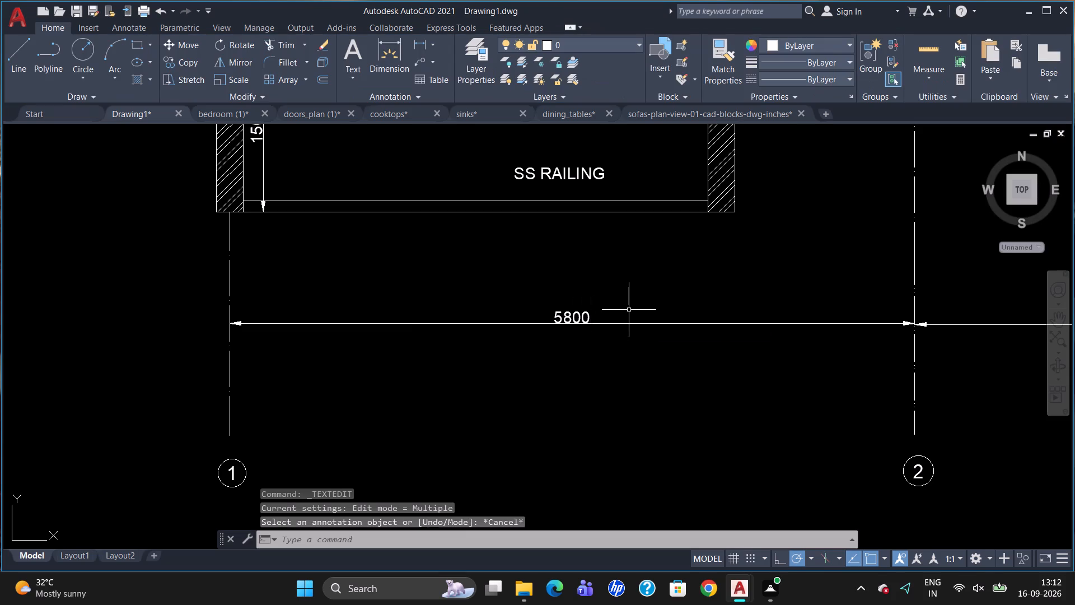
Add a vertical linear dimension from the balcony's outer bottom-left corner up to centre line F, placed outside the plan's left wall.
scroll(674, 339, down, 2)
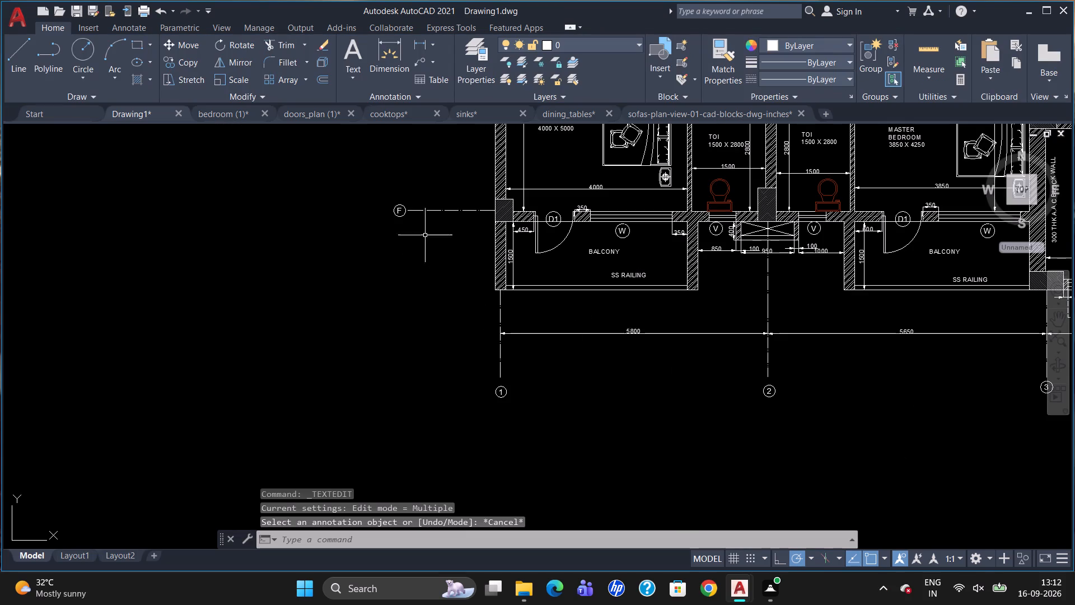
scroll(450, 199, up, 2)
scroll(527, 375, down, 3)
scroll(489, 356, up, 1)
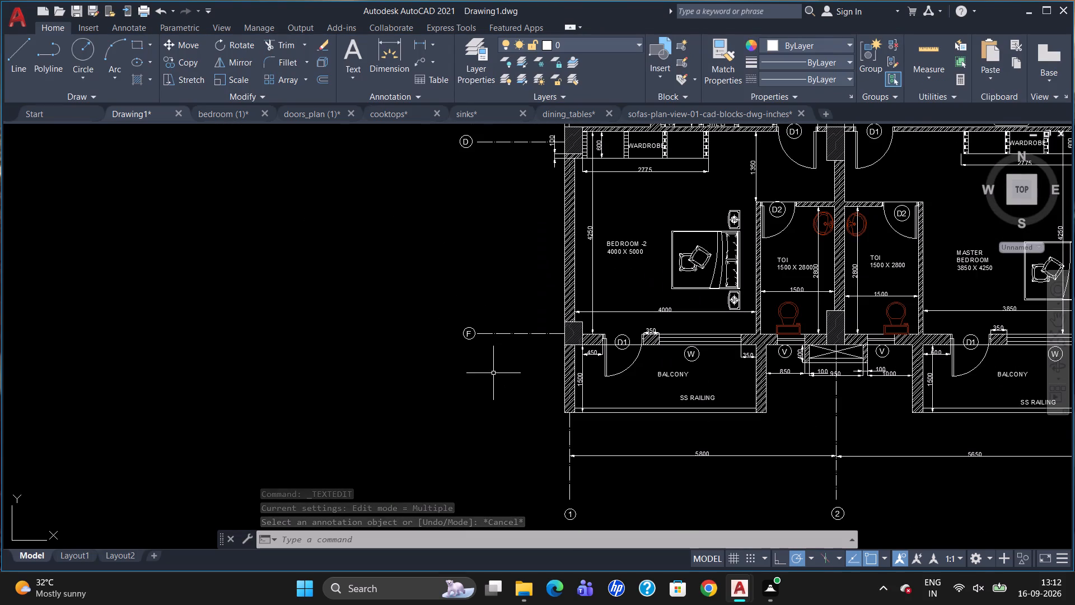
text(DLI)
key(Return)
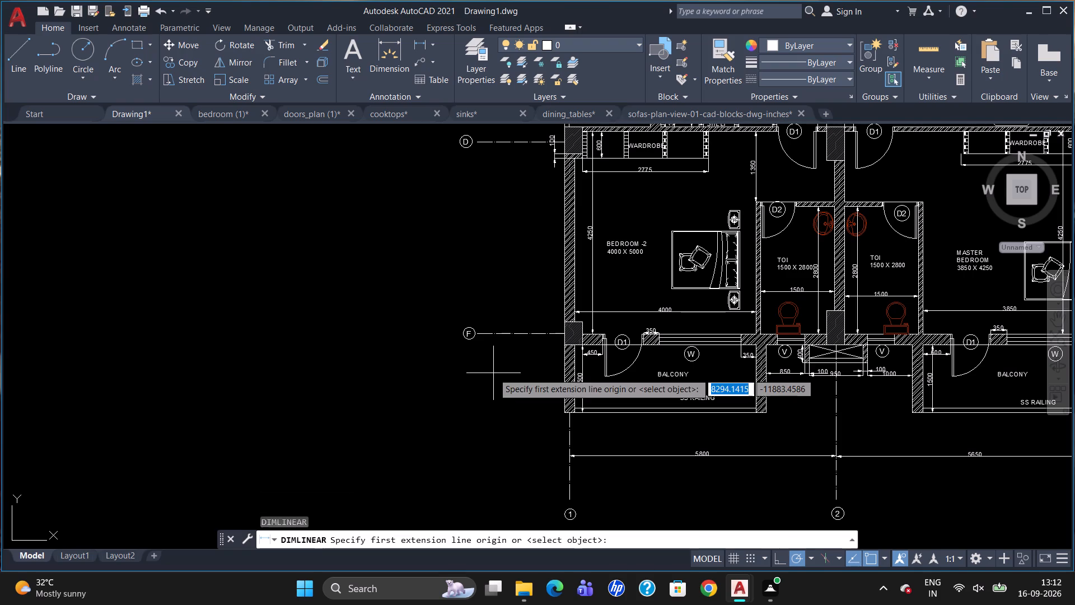
click(565, 409)
click(562, 337)
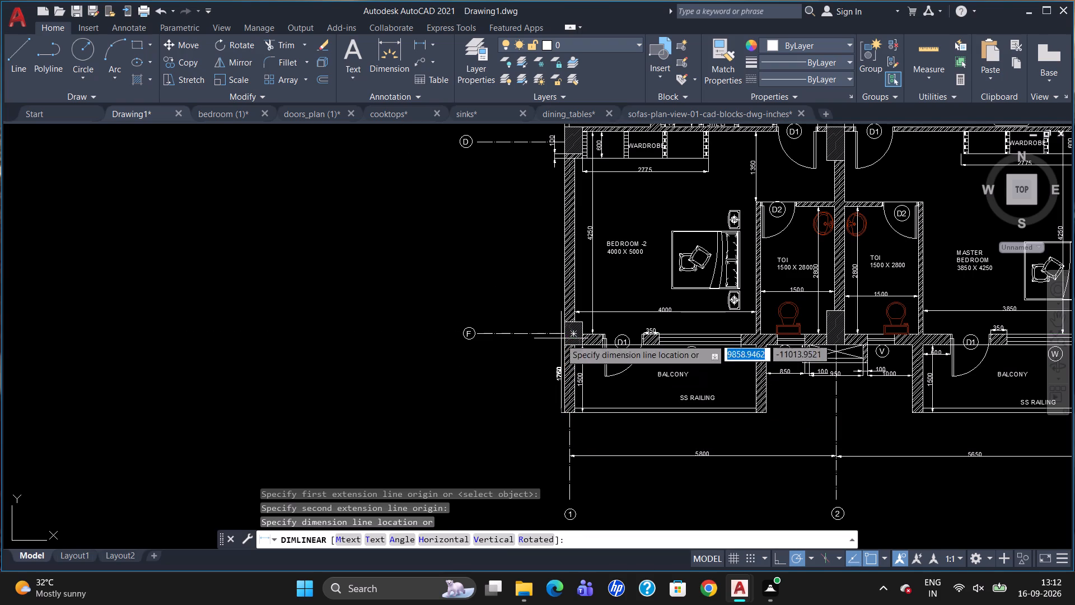
click(524, 336)
Override the text of the vertical dimension between the balcony edge and centre line F with 1600.
scroll(527, 366, up, 3)
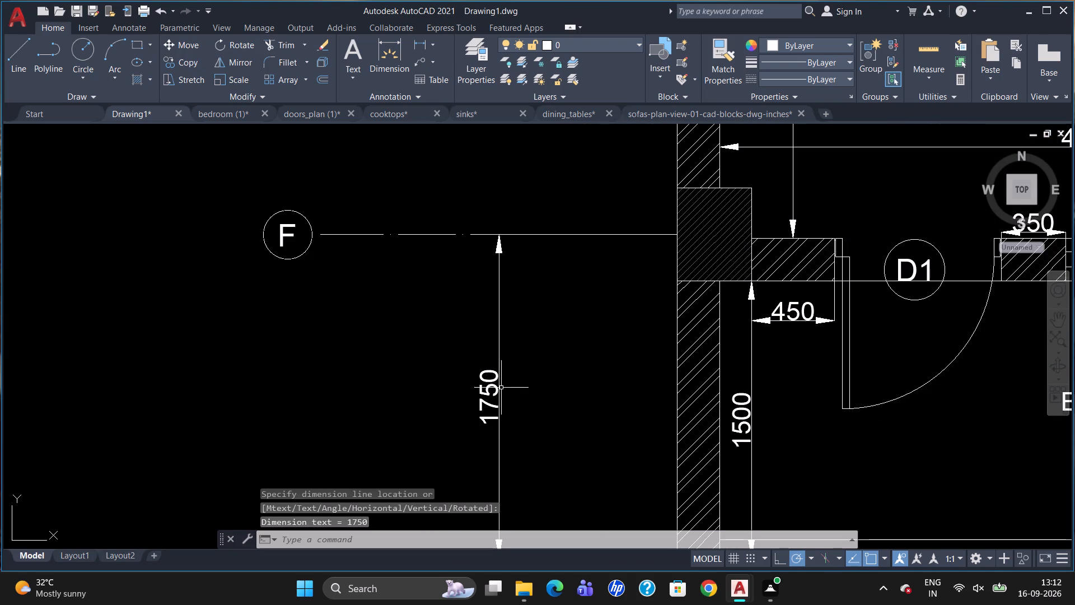
double_click(488, 384)
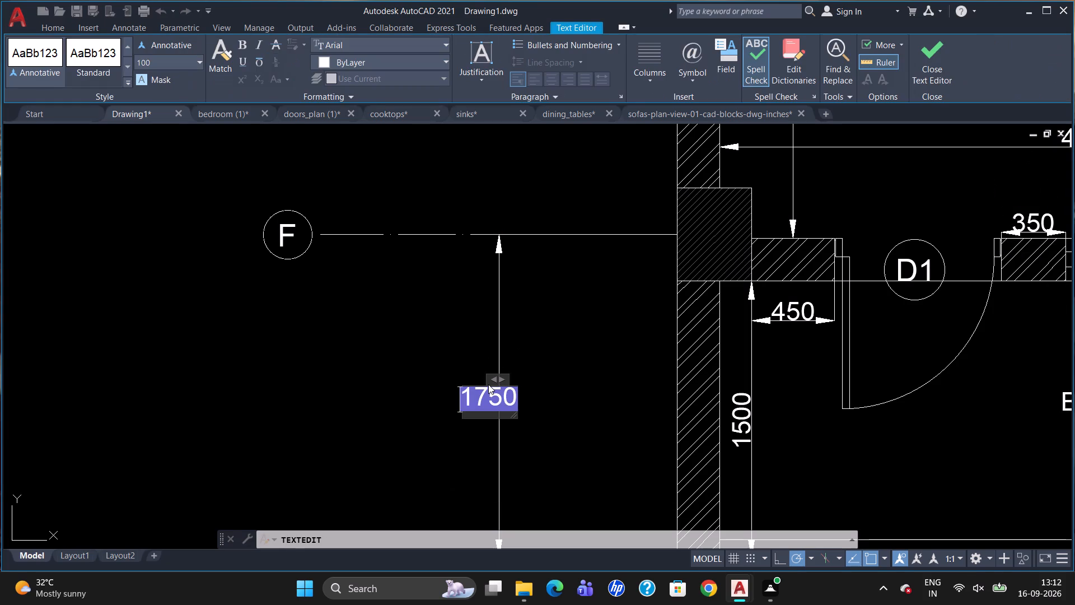
key(Delete)
text(1600)
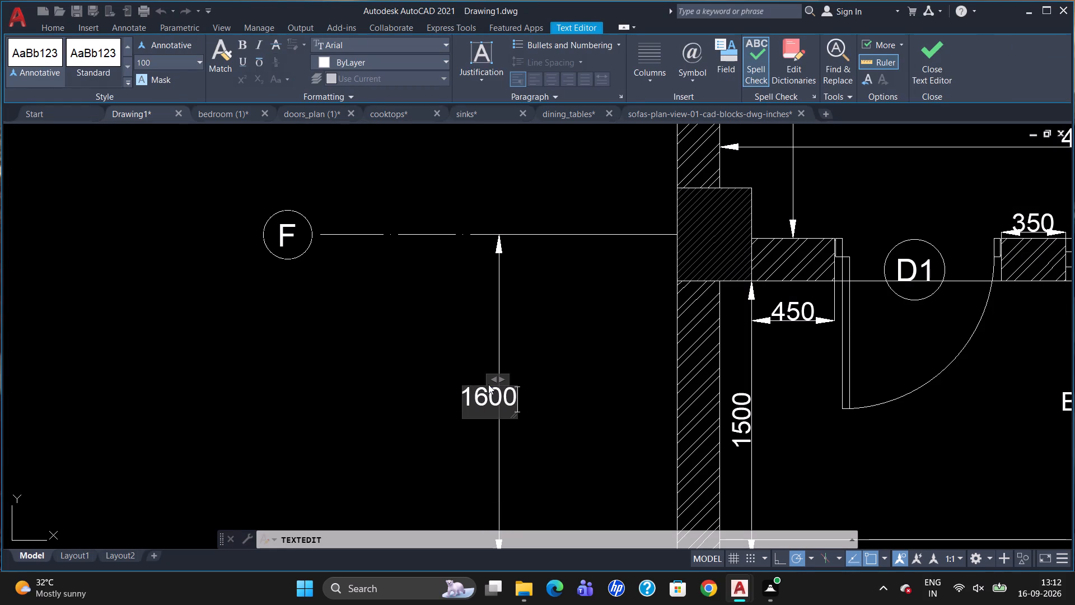
click(476, 356)
scroll(558, 371, down, 2)
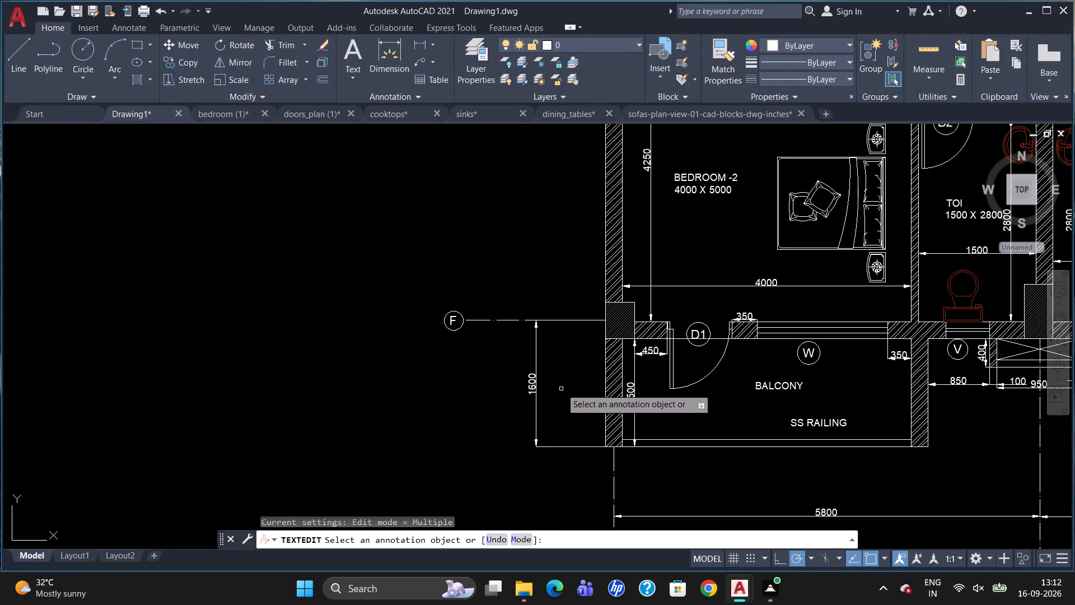
key(Escape)
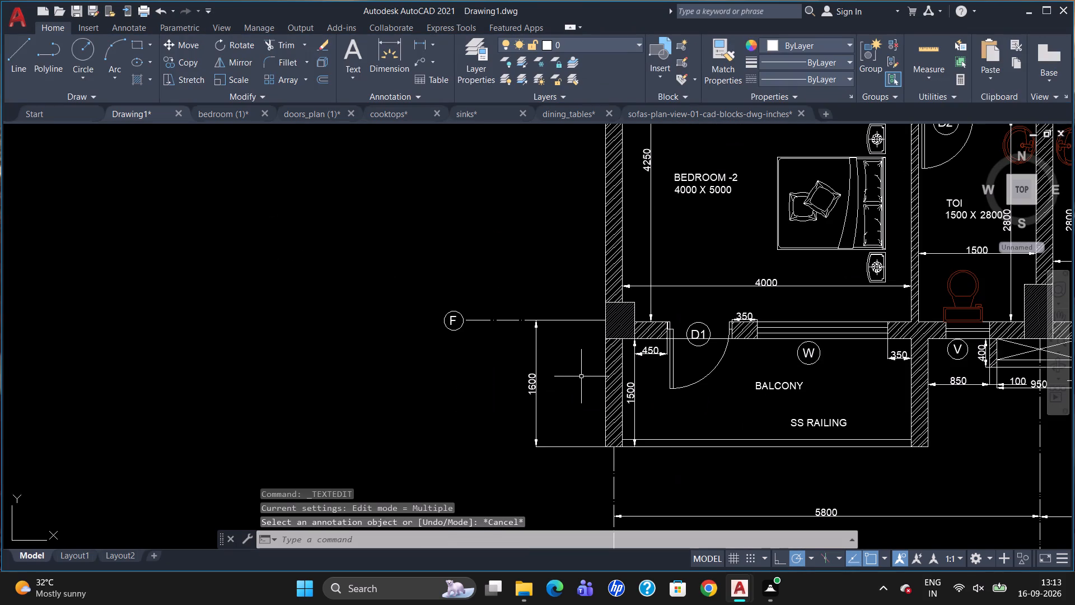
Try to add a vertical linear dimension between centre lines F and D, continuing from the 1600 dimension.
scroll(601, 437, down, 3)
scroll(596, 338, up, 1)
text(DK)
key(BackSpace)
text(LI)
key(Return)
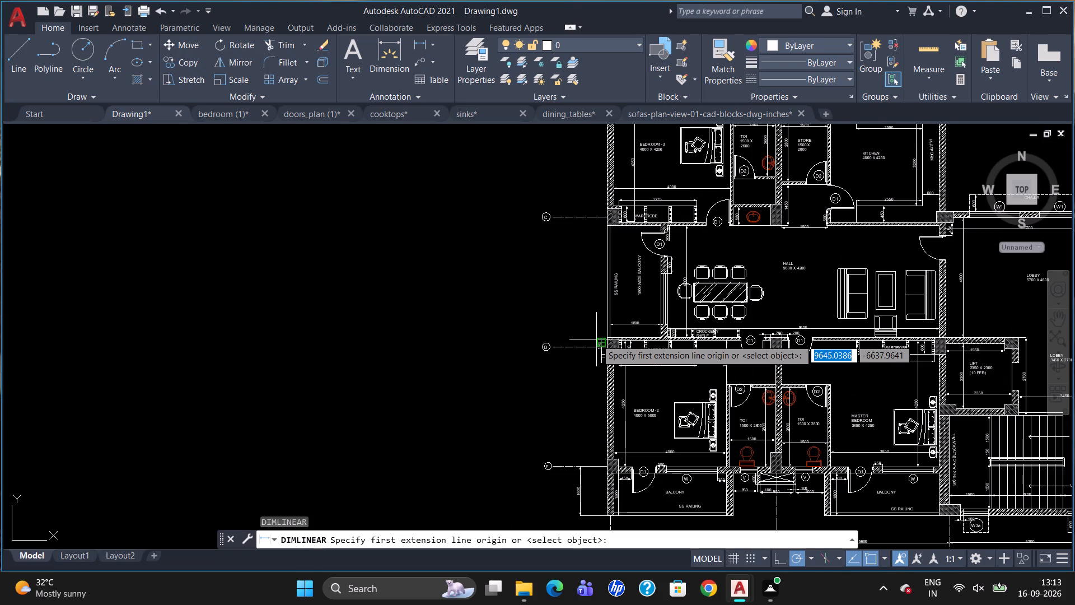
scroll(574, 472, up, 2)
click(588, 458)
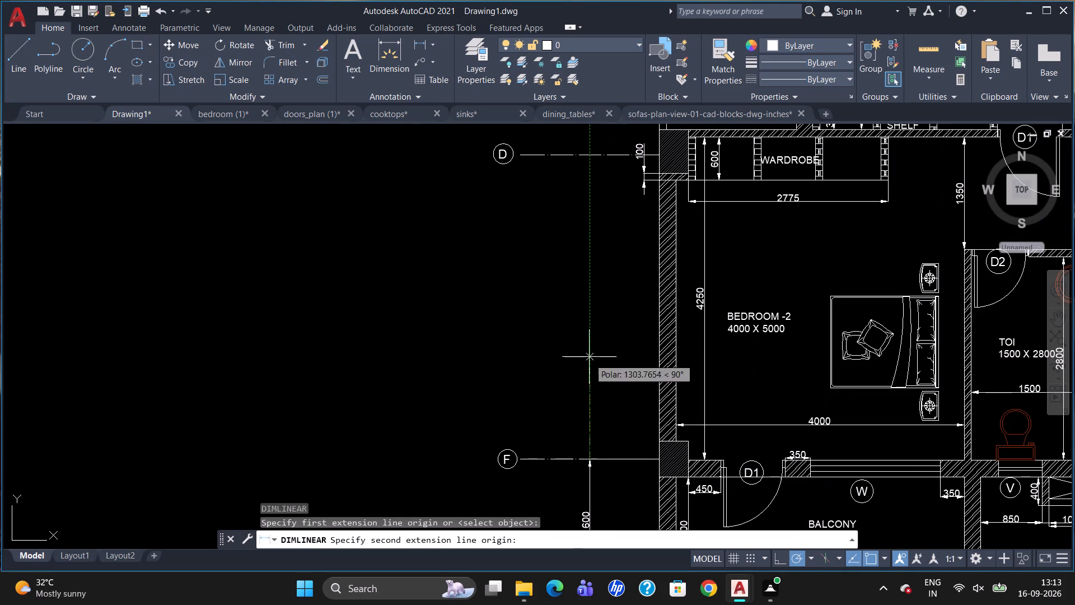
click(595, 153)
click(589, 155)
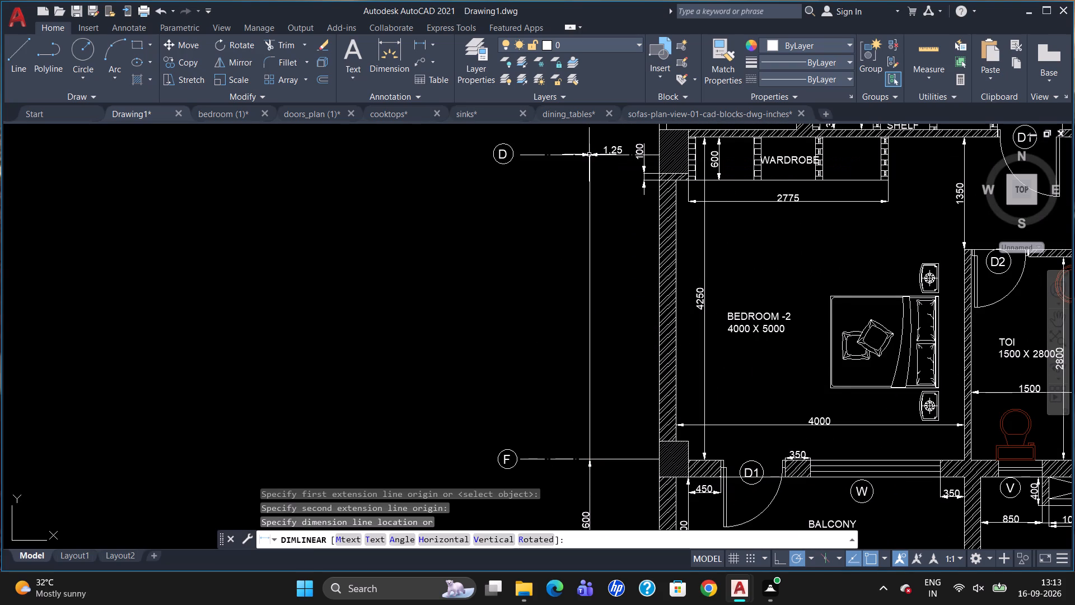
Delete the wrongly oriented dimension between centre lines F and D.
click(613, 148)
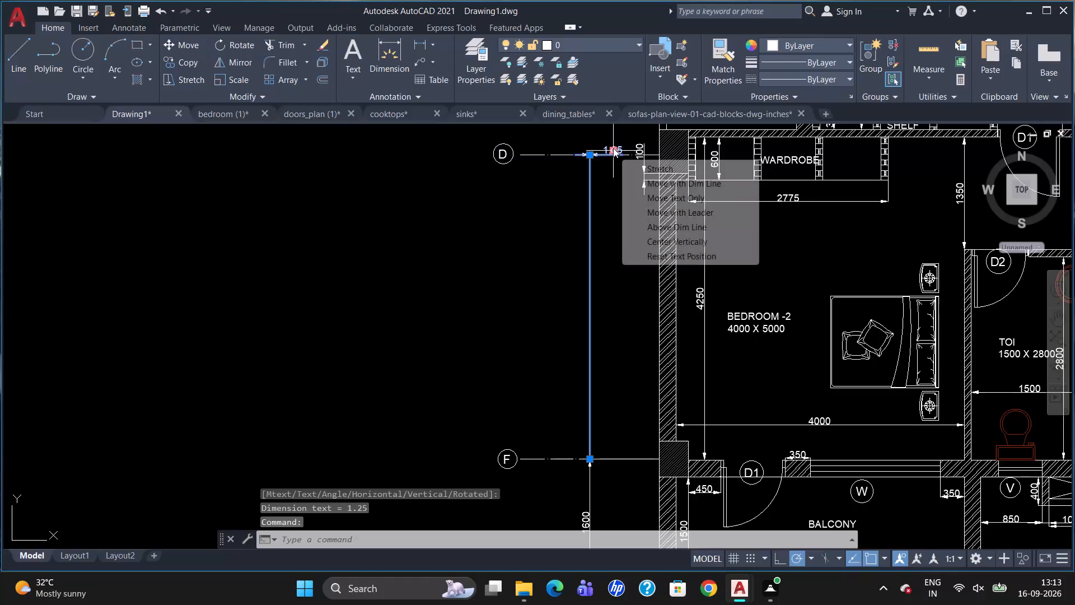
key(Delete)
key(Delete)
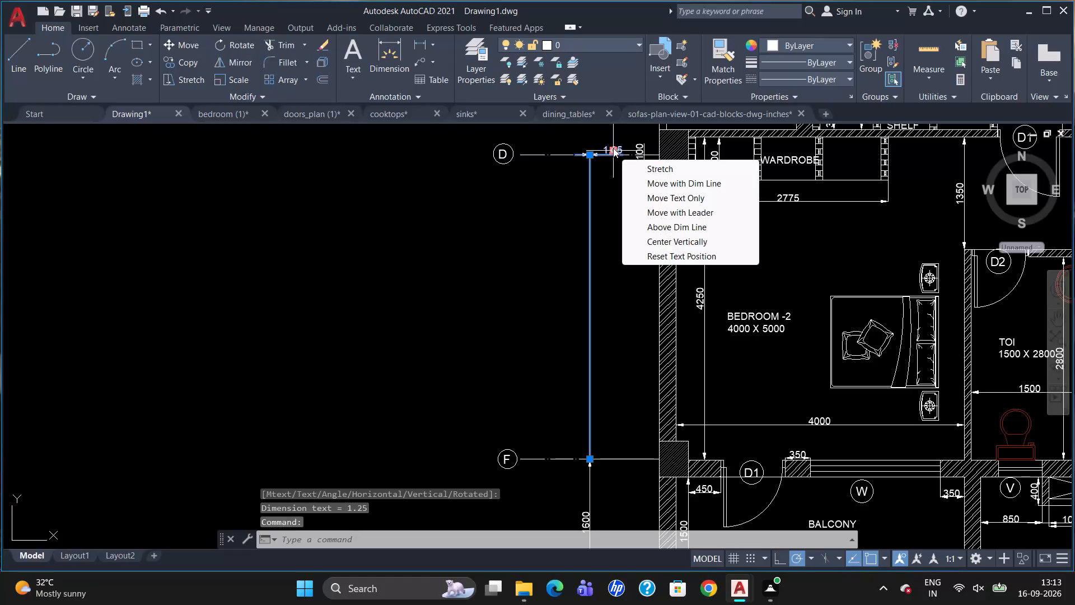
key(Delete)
Add a vertical linear dimension between centre lines F and D, in line with the 1600 dimension outside the left wall.
text(DLI)
key(Return)
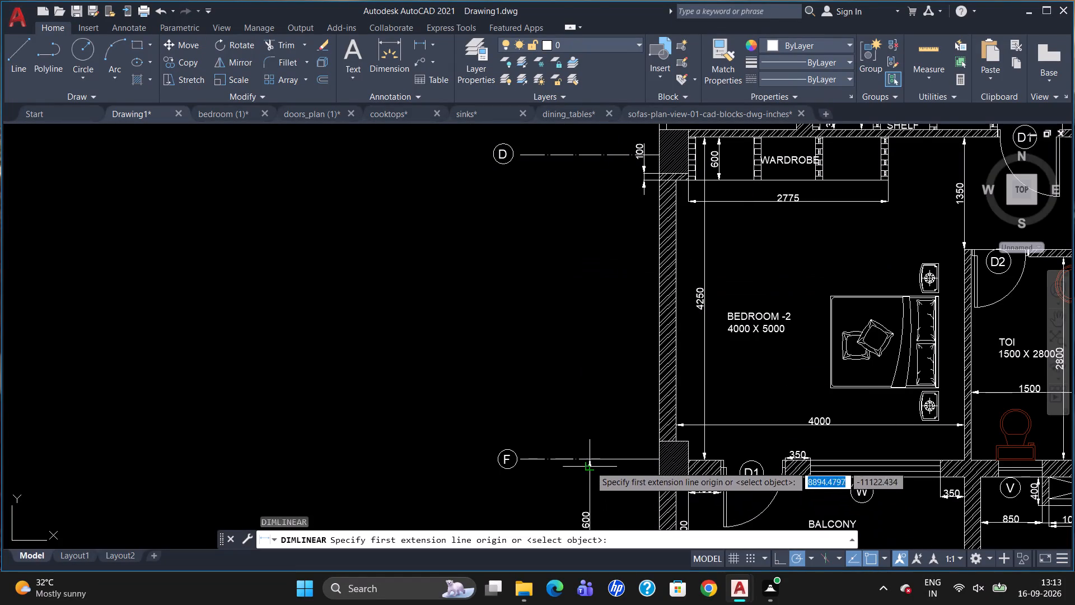
click(591, 462)
click(594, 155)
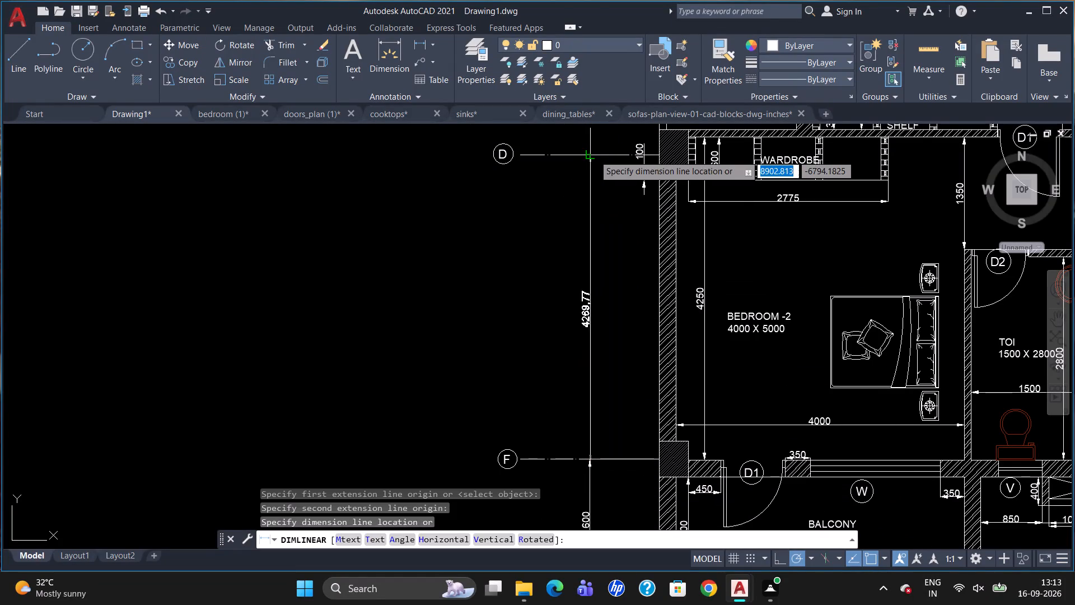
click(594, 155)
Override the text of the vertical dimension between centre lines F and D with 4350.
double_click(586, 305)
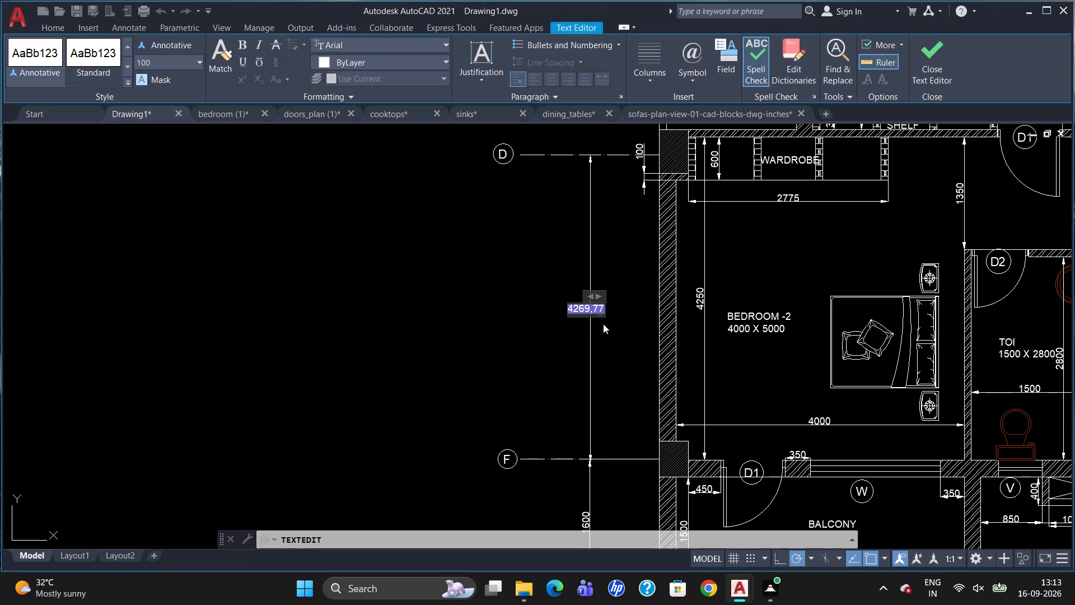
key(Delete)
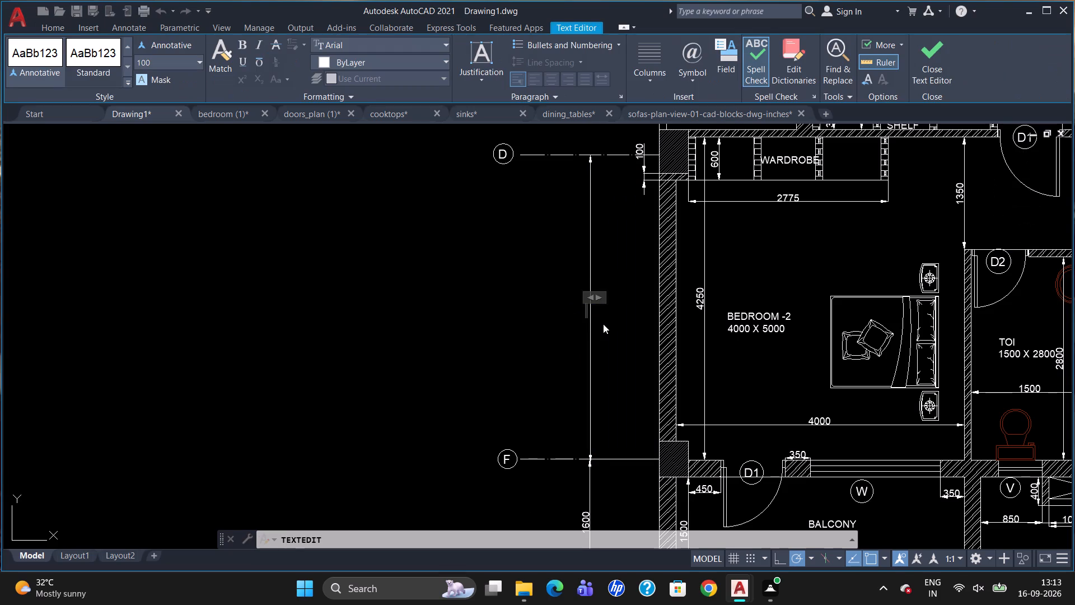
text(4350)
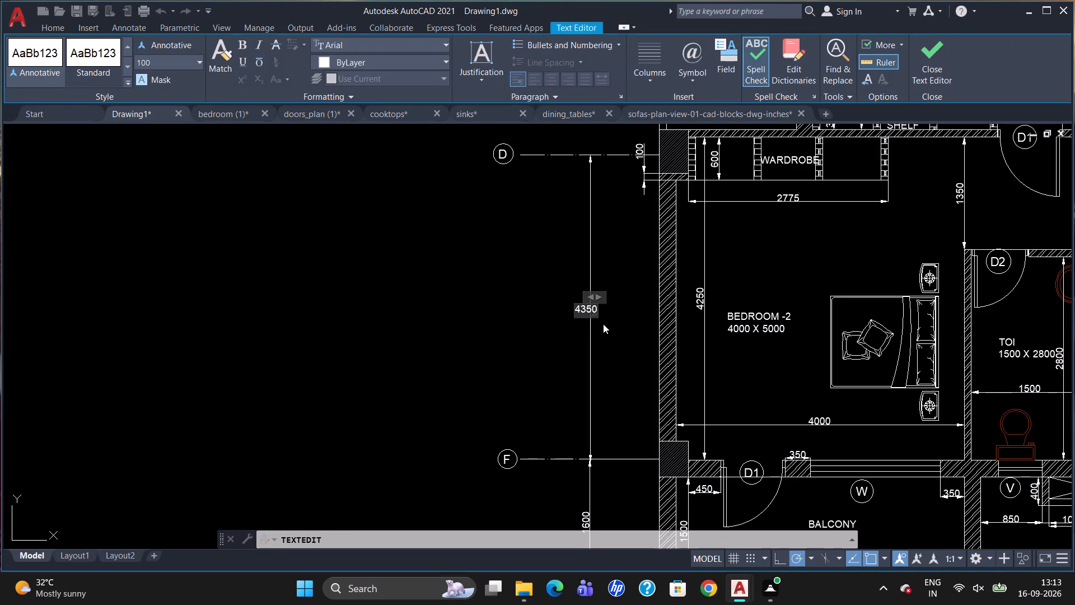
click(632, 318)
key(Escape)
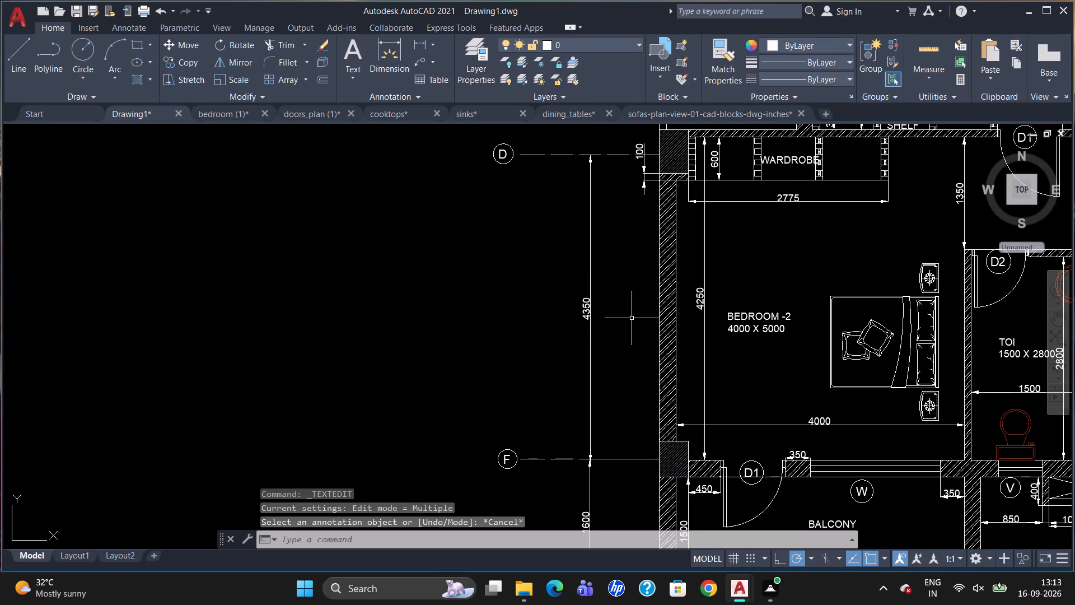
scroll(615, 351, down, 3)
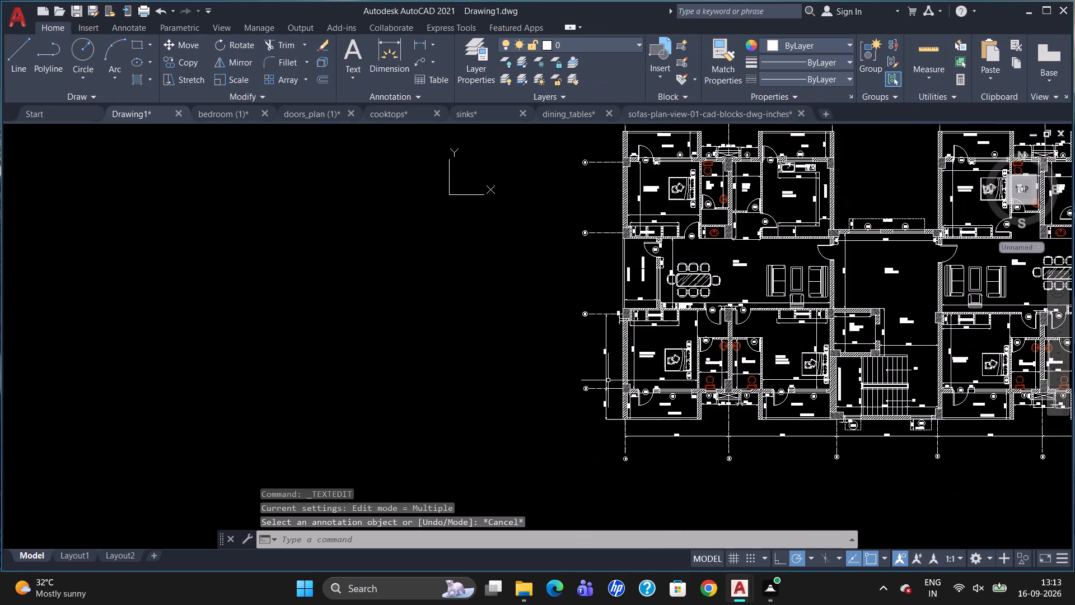
Add a vertical linear dimension between centre lines D and C, in line with the existing dimensions outside the left wall.
scroll(623, 235, up, 2)
text(DLI)
key(Return)
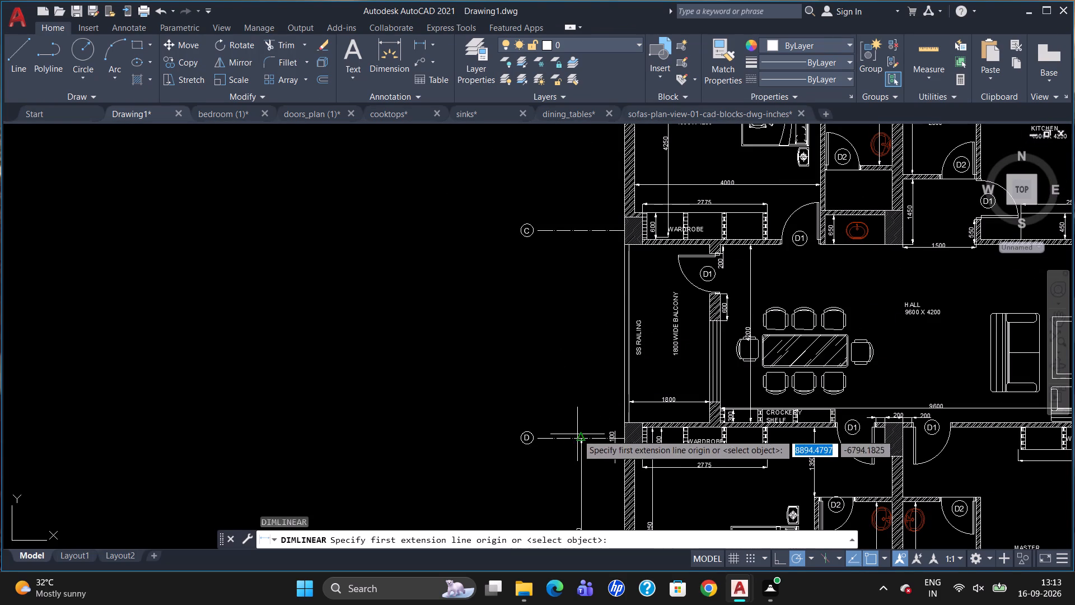
click(581, 435)
click(586, 233)
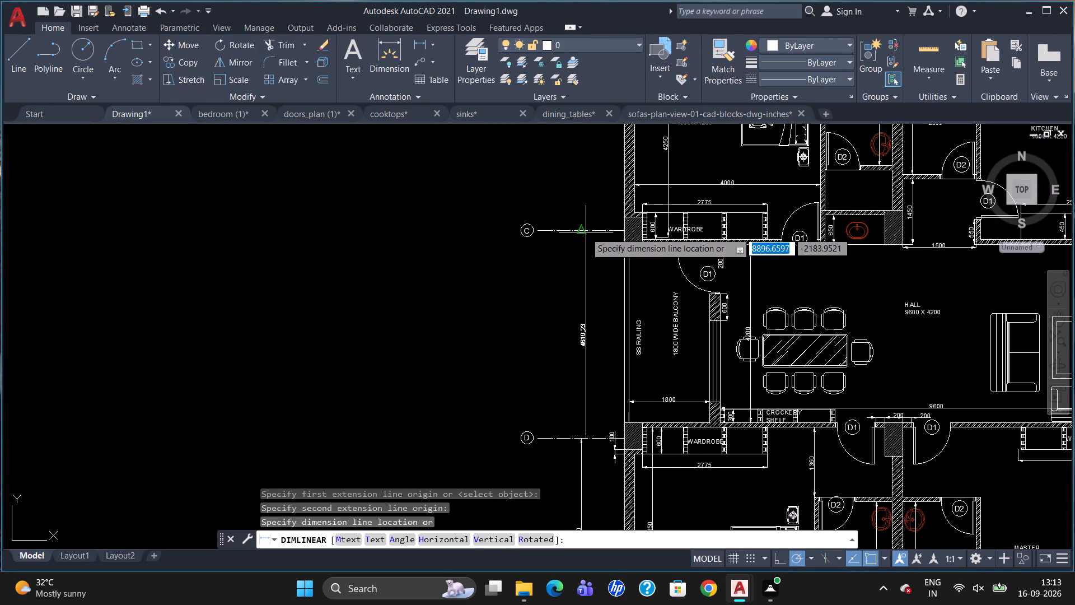
click(582, 230)
Override the text of the vertical dimension between centre lines D and C with 4400.
double_click(577, 330)
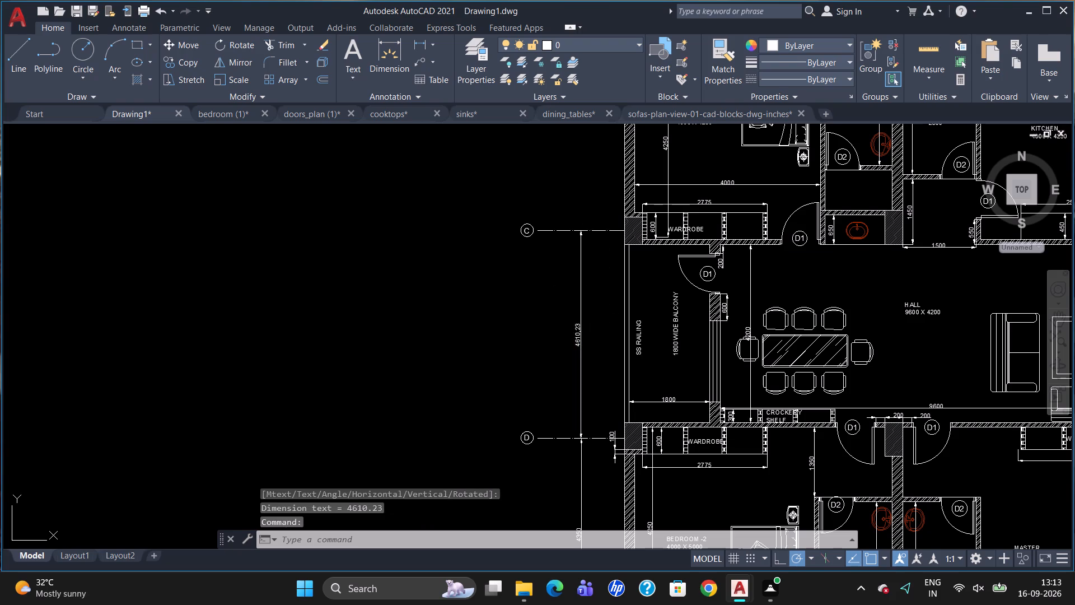
key(Delete)
text(4400)
click(540, 348)
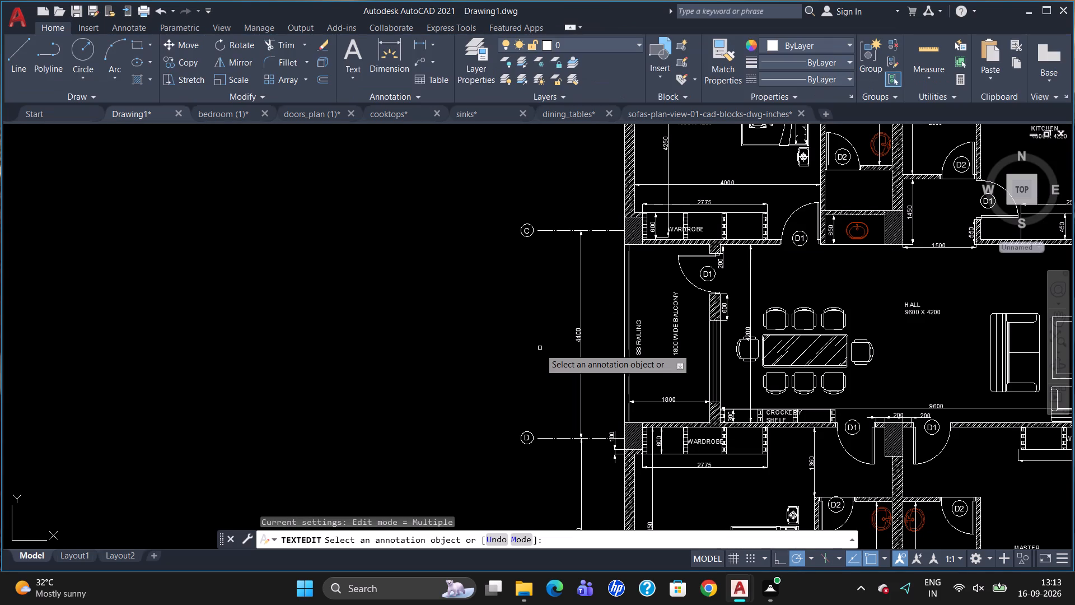
key(Escape)
Add a vertical linear dimension between centre lines C and A, continuing the dimension line outside the left wall.
scroll(545, 329, down, 2)
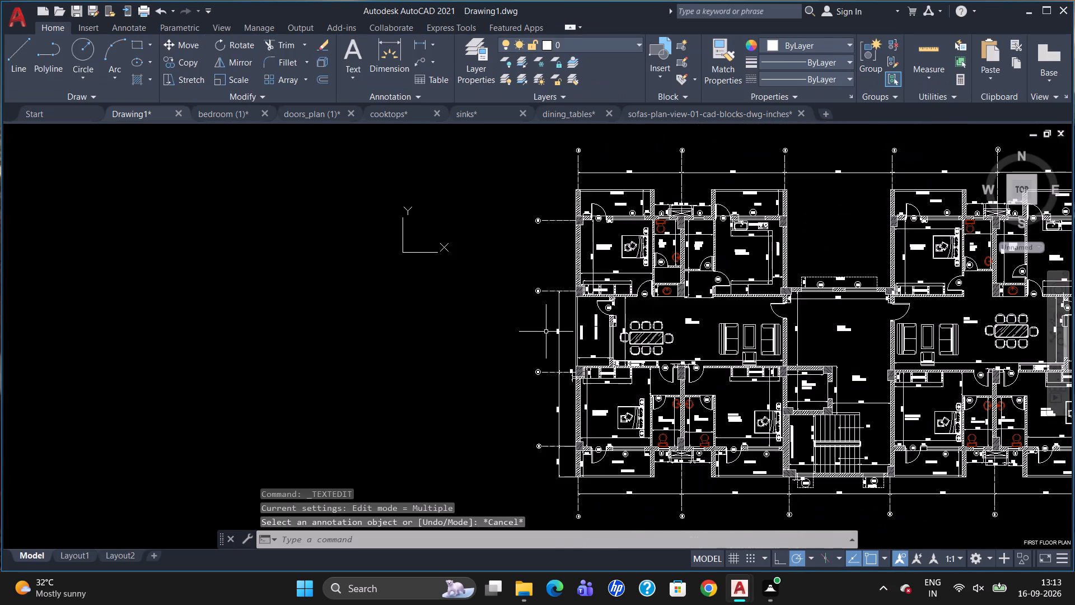
scroll(551, 256, up, 2)
text(DLI)
key(Return)
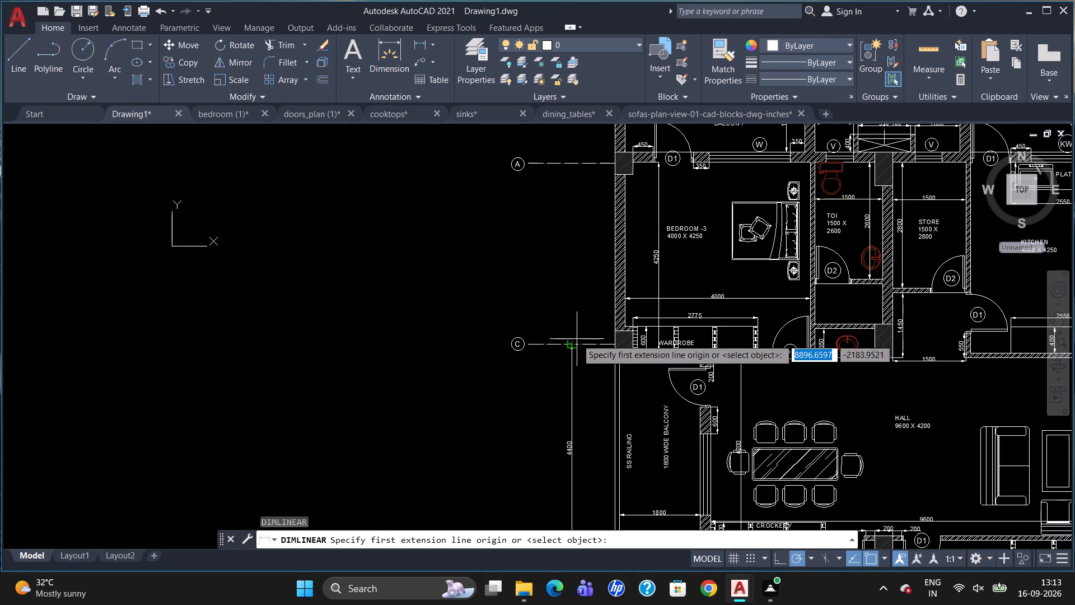
click(574, 341)
click(574, 164)
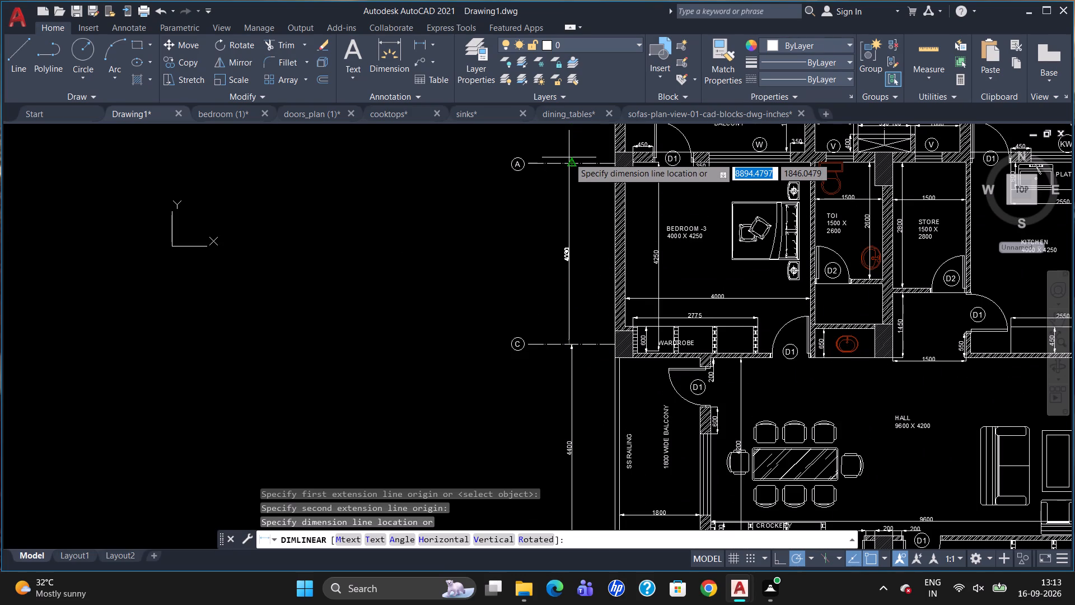
click(571, 157)
Add a vertical linear dimension from the top-left balcony's outer wall corner to centre line A, aligned with the dimensions below.
scroll(581, 182, up, 1)
scroll(579, 254, down, 2)
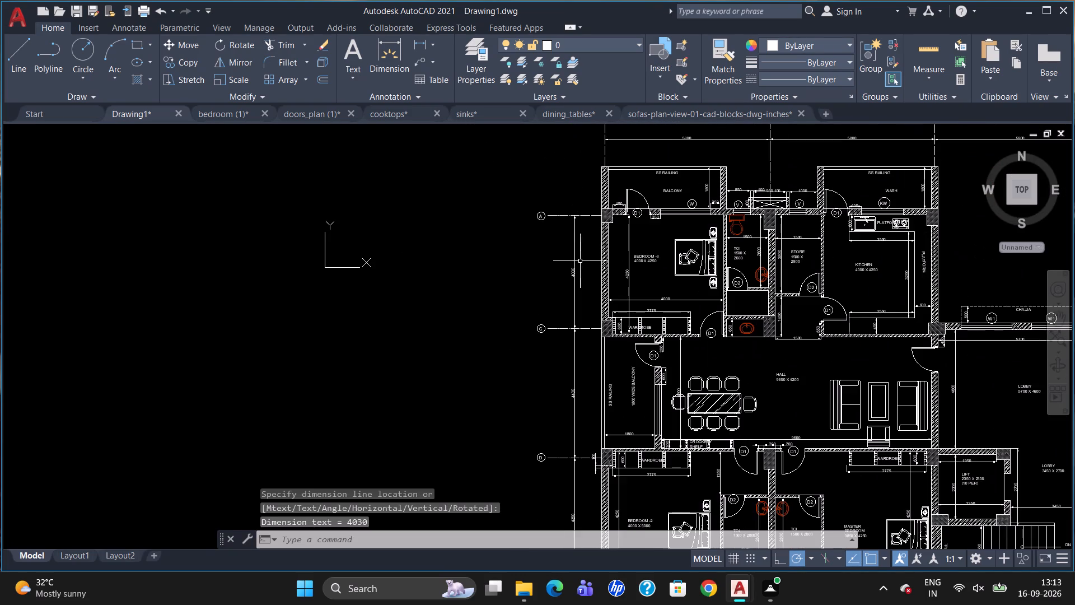
scroll(586, 157, up, 1)
text(D;)
key(BackSpace)
text(LI)
key(Return)
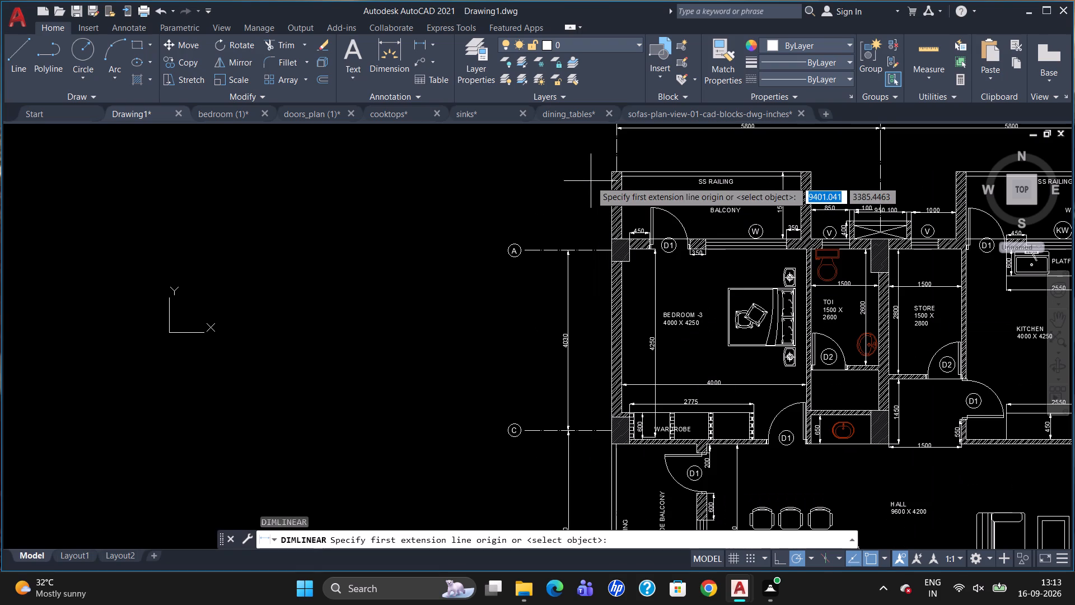
click(610, 175)
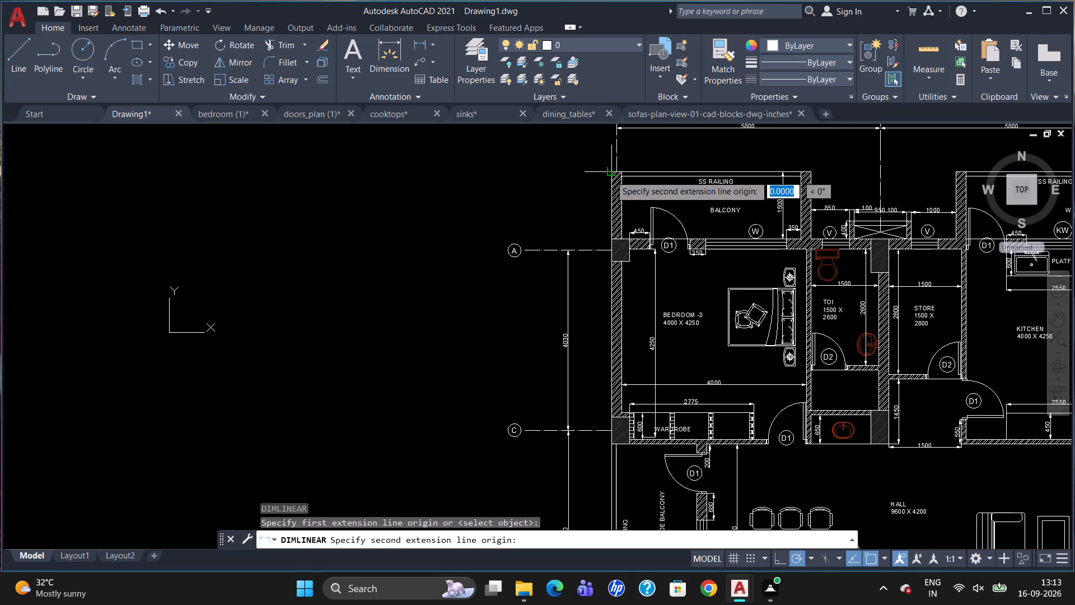
click(614, 250)
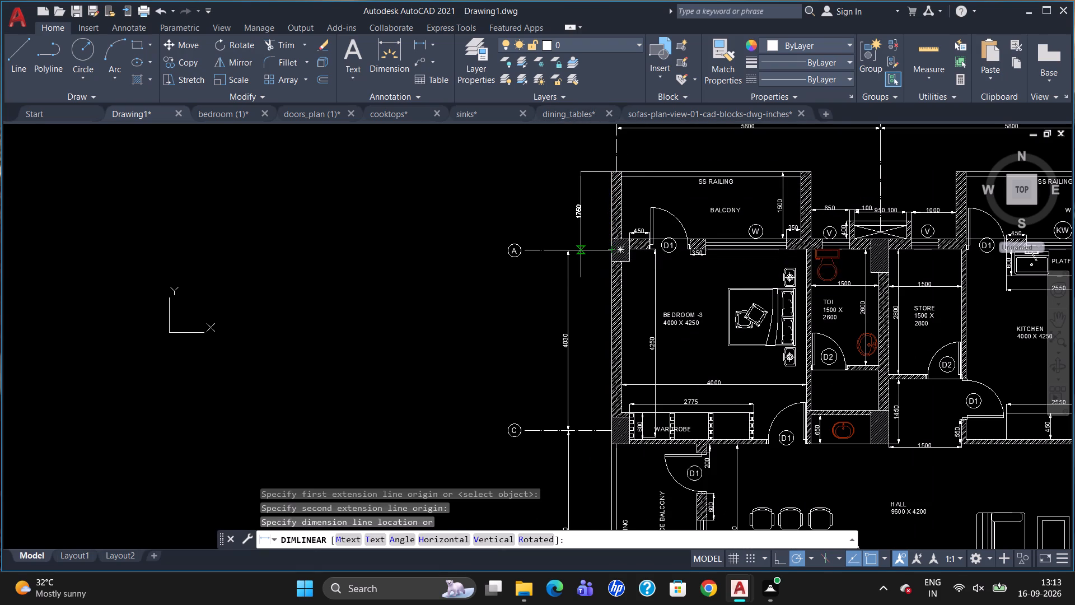
click(566, 247)
Override the text of the dimension between the top-left balcony corner and centre line A with 1600.
scroll(570, 206, up, 2)
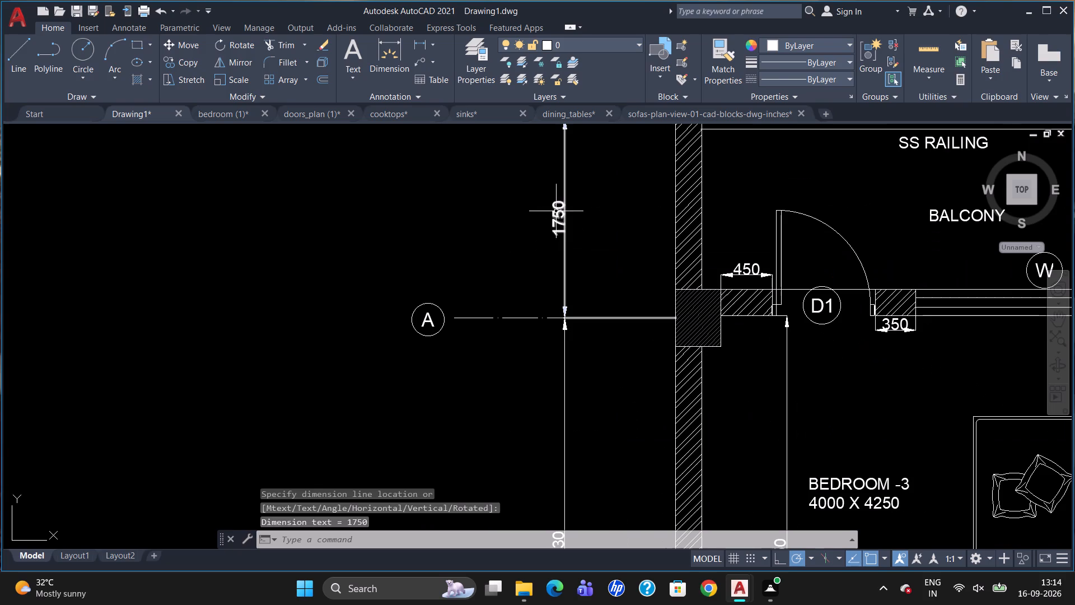
double_click(556, 211)
key(Delete)
text(1600)
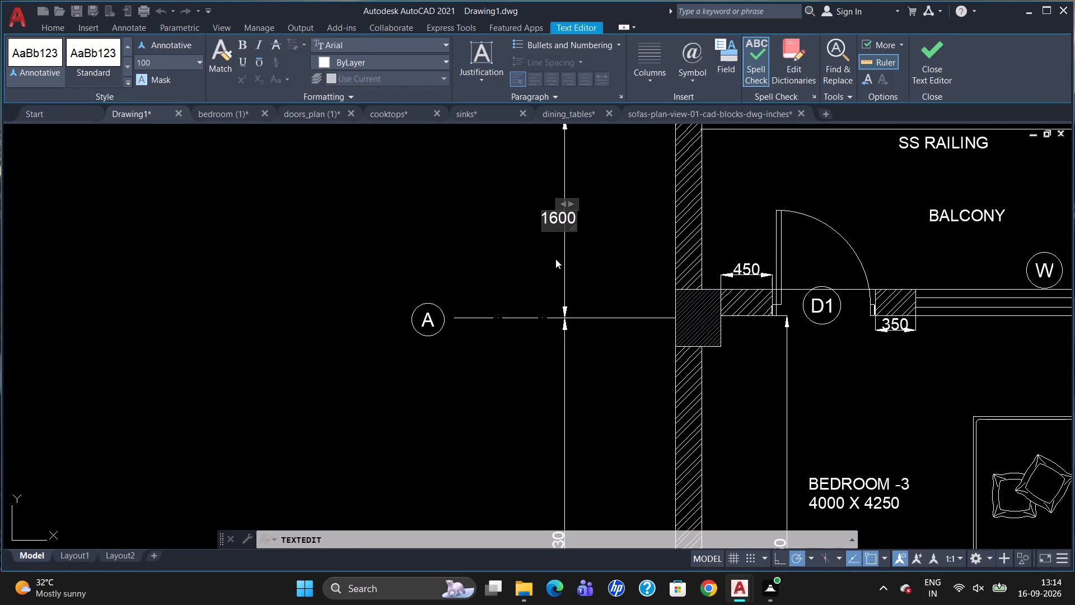
click(555, 259)
Override the text of the vertical dimension between centre lines A and C with 4350.
scroll(621, 211, down, 2)
double_click(597, 348)
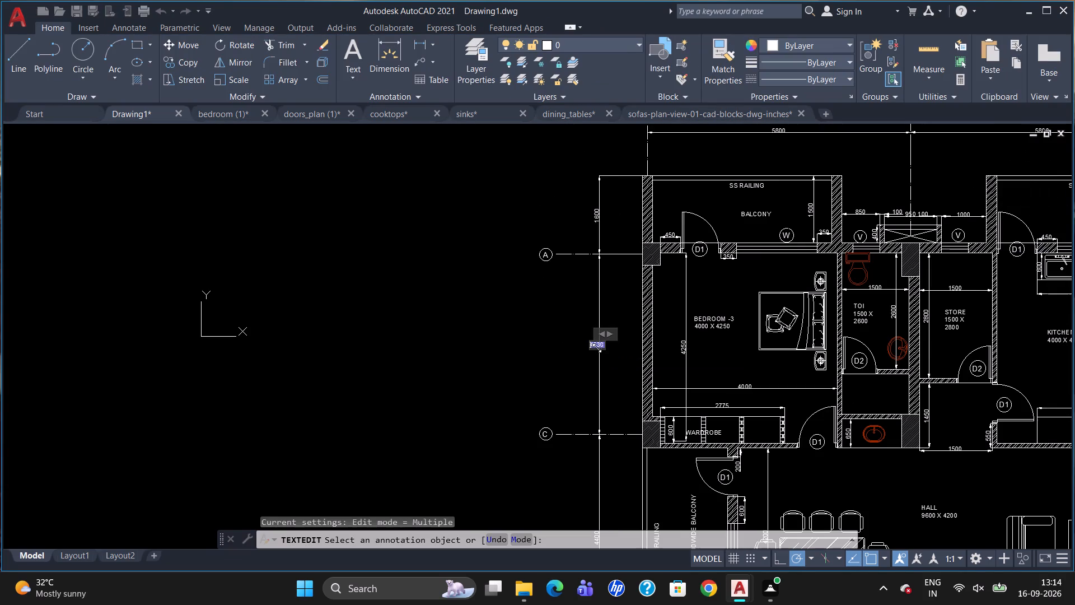
key(Delete)
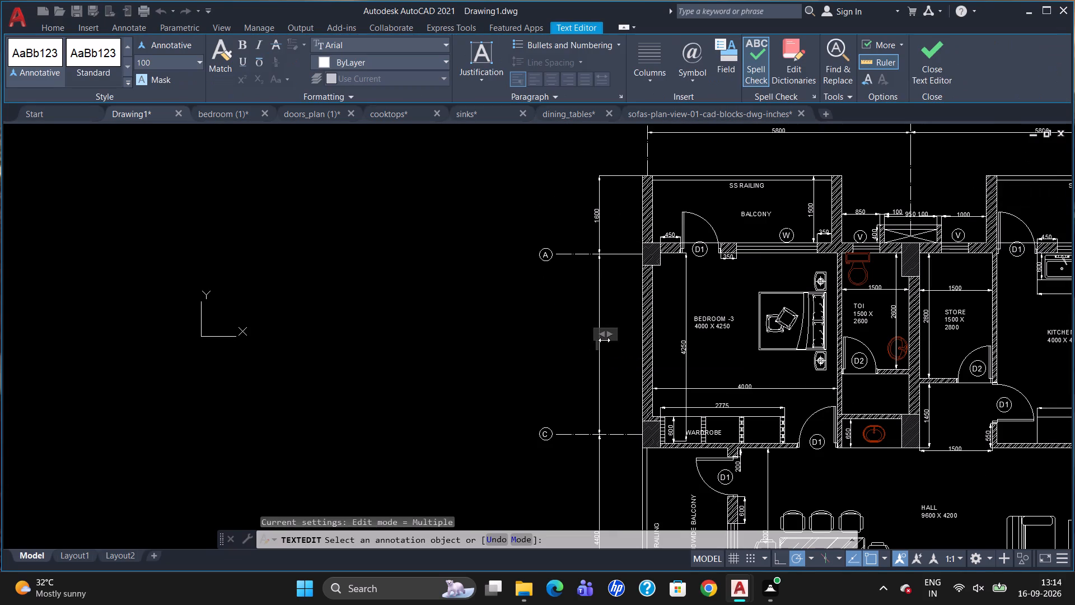
text(4350)
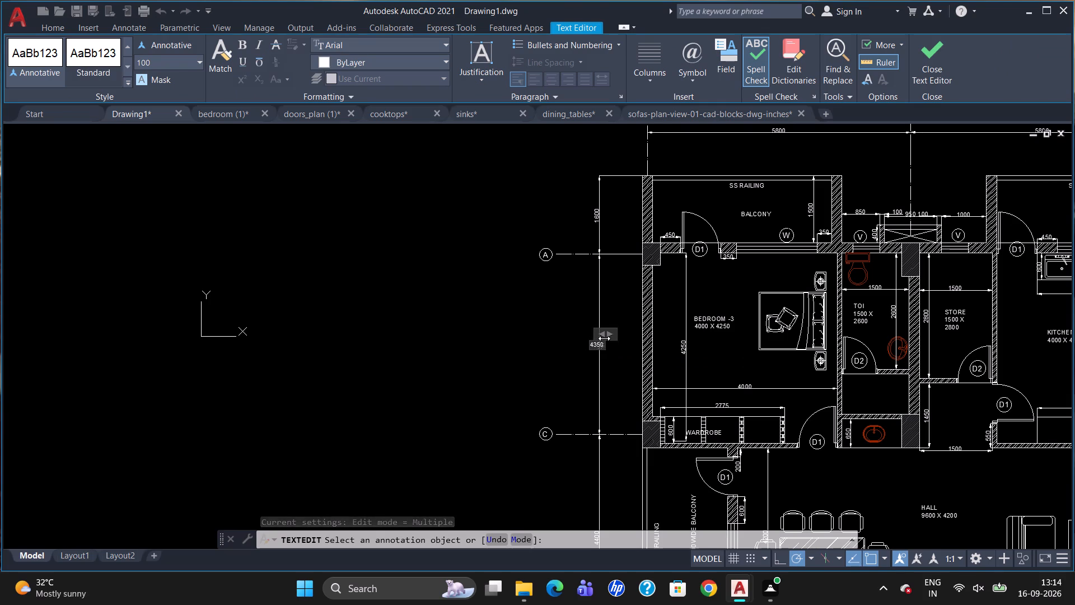
click(382, 343)
scroll(558, 241, down, 2)
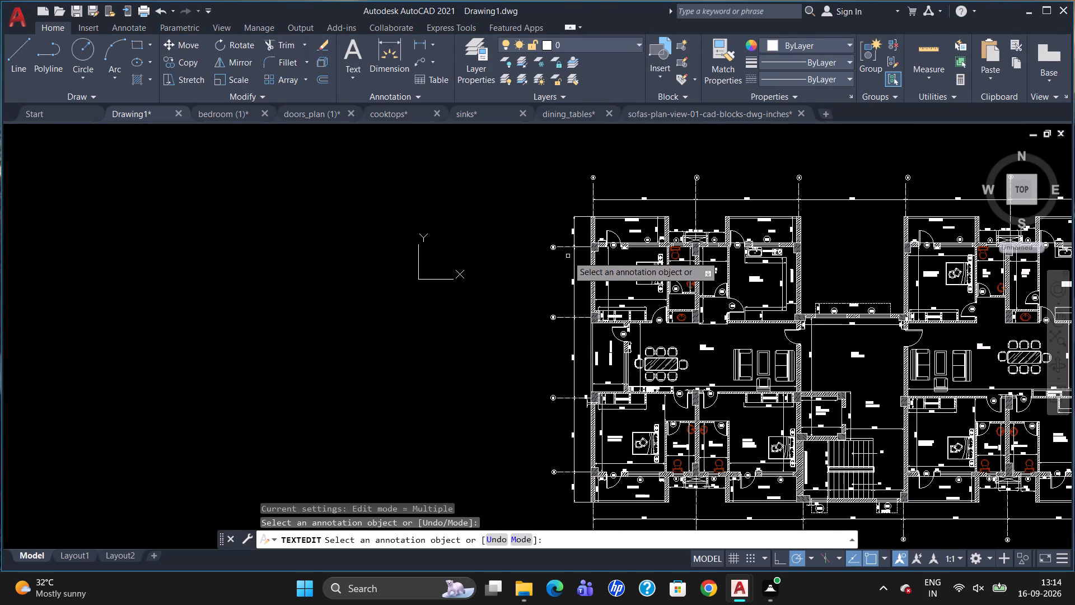
key(Escape)
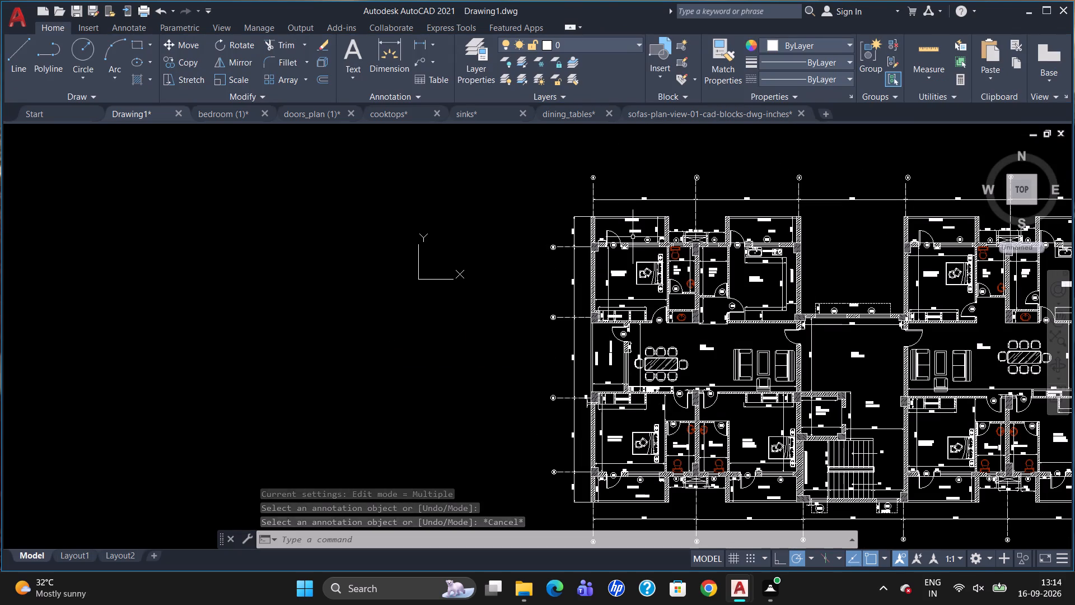
key(Escape)
Add an overall vertical dimension between the top and bottom outer corners of the left wall, outside the chain of spacing dimensions.
scroll(631, 220, up, 2)
scroll(603, 185, down, 2)
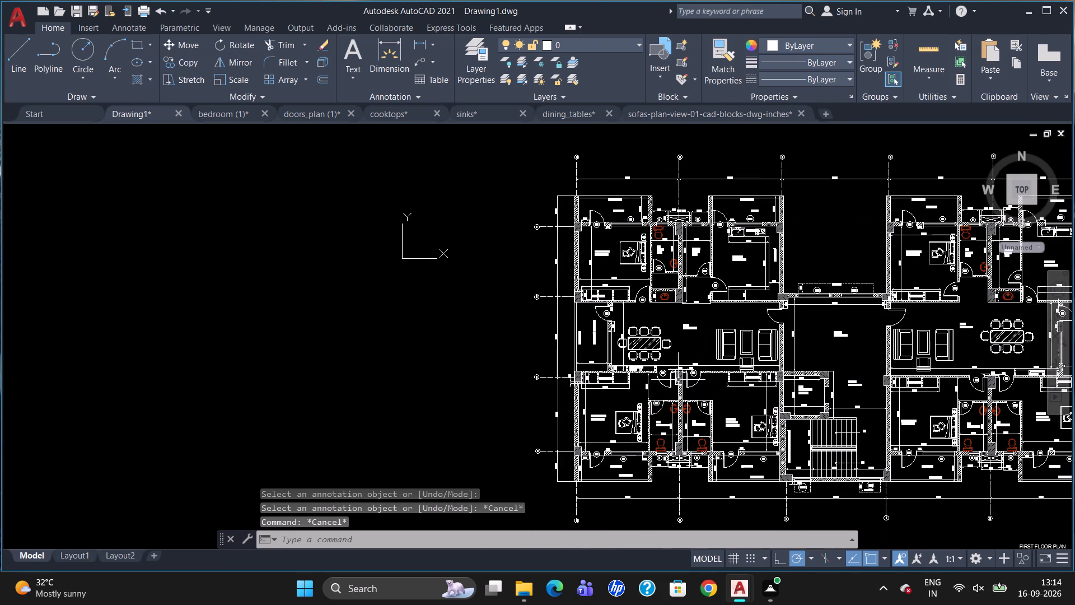
scroll(675, 380, up, 1)
text(DLI)
key(Return)
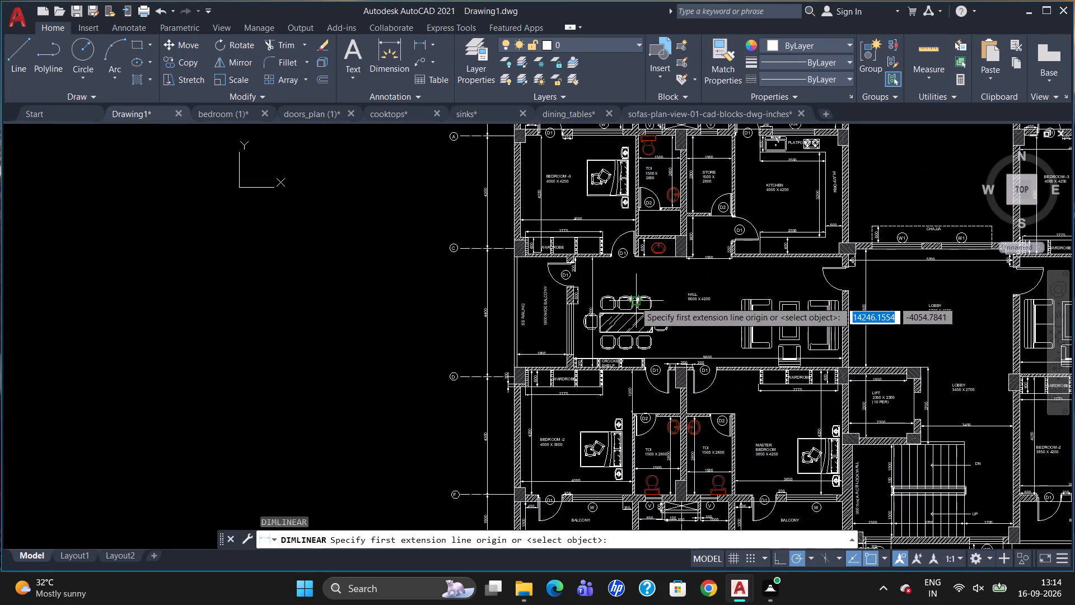
scroll(634, 301, down, 1)
scroll(555, 155, up, 2)
click(568, 187)
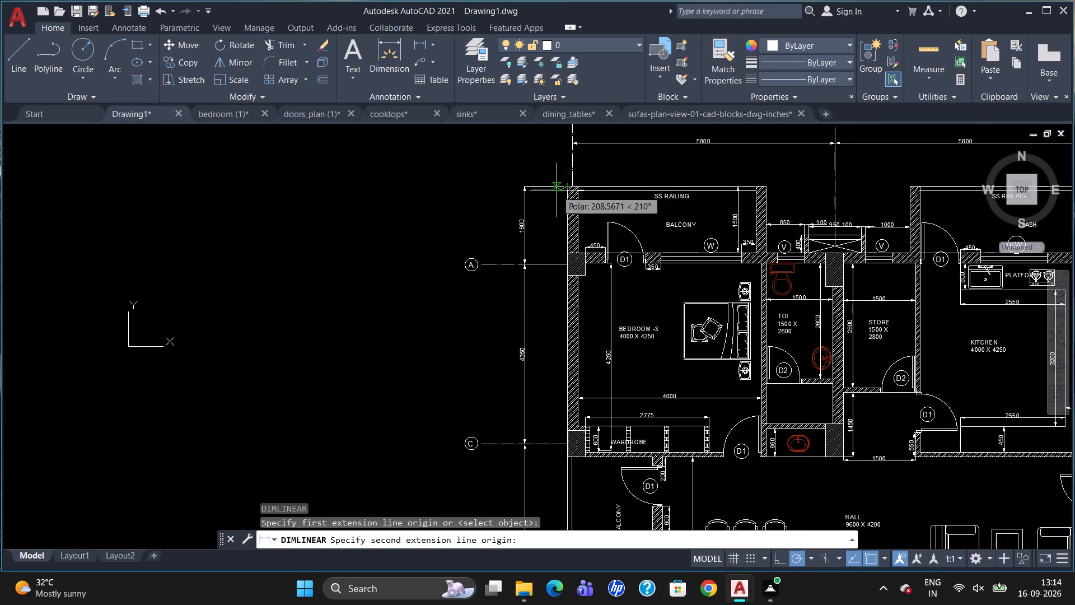
scroll(557, 195, down, 2)
scroll(555, 483, up, 3)
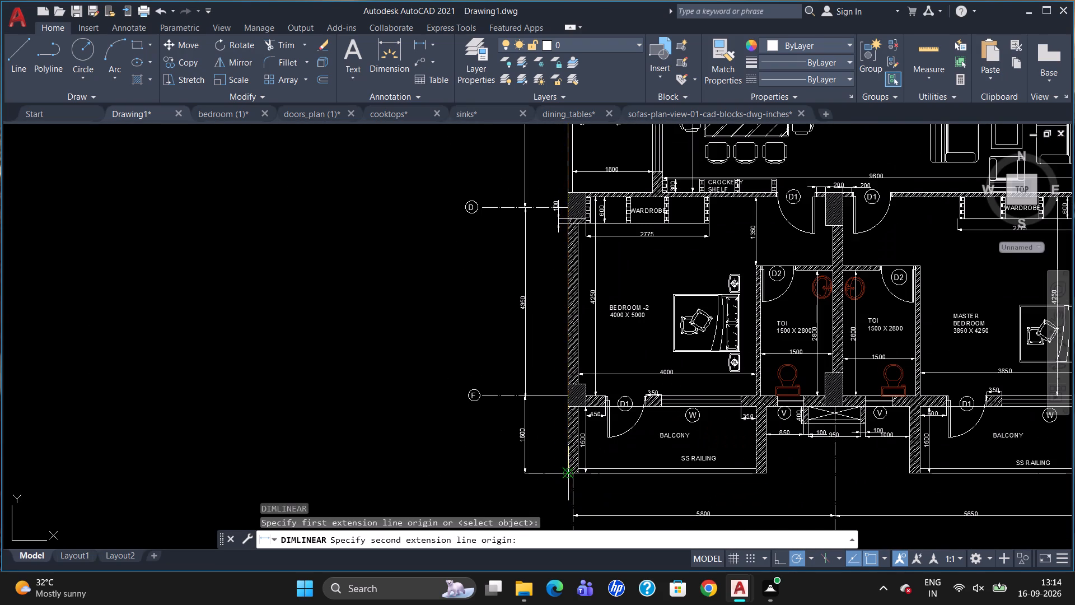
click(568, 473)
click(452, 482)
Override the text of the overall vertical dimension with 13100.
scroll(522, 442, down, 3)
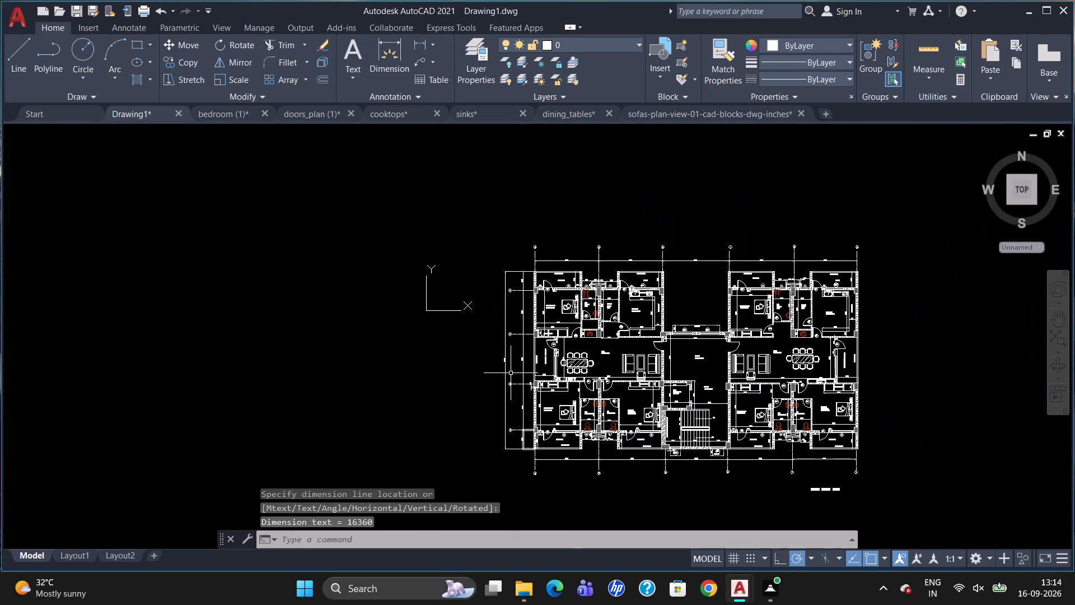
scroll(511, 337, up, 4)
scroll(517, 317, down, 1)
scroll(485, 447, up, 2)
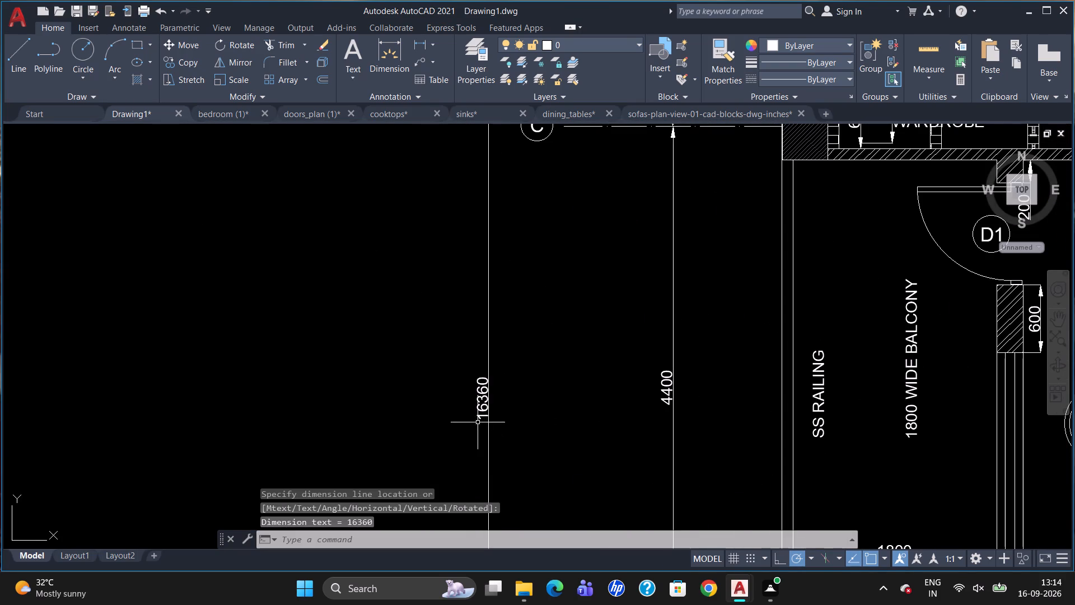
double_click(477, 416)
key(Delete)
text(13100)
click(442, 429)
key(Escape)
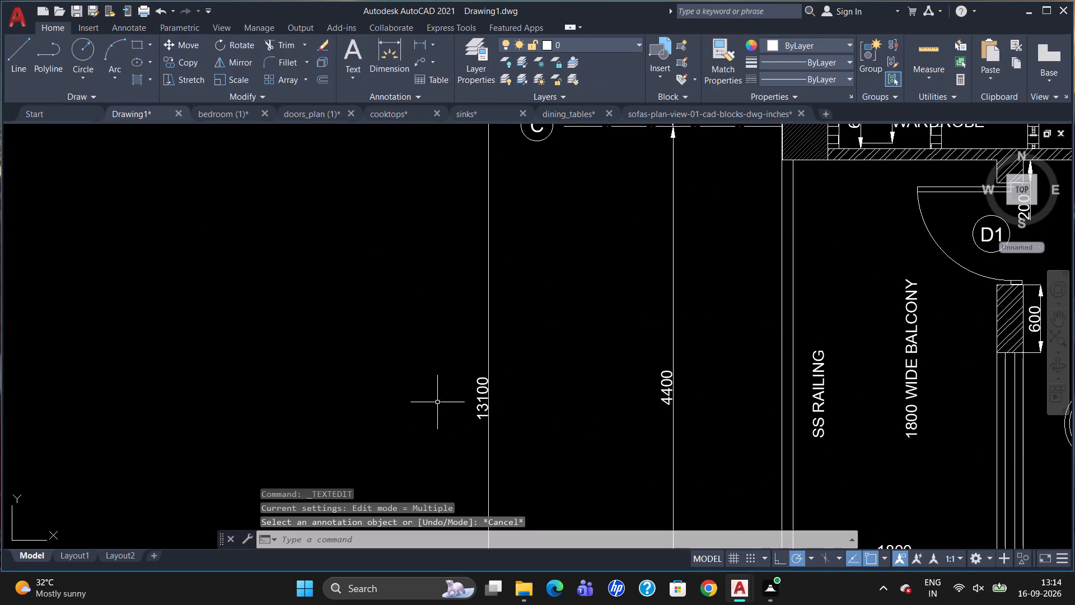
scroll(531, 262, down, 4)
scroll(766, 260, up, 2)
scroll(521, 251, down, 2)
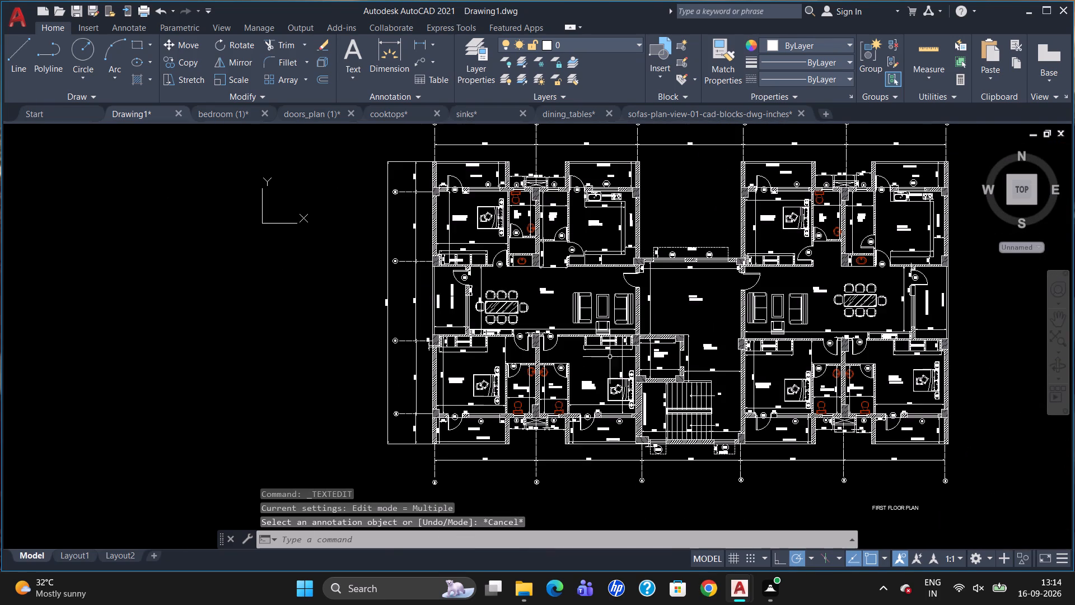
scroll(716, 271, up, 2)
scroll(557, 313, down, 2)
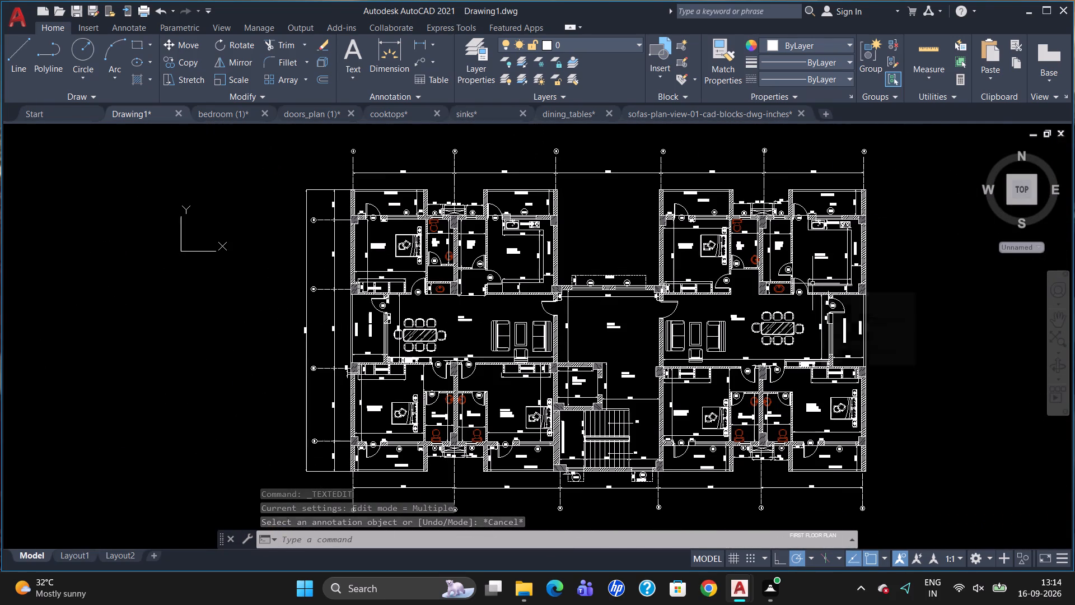
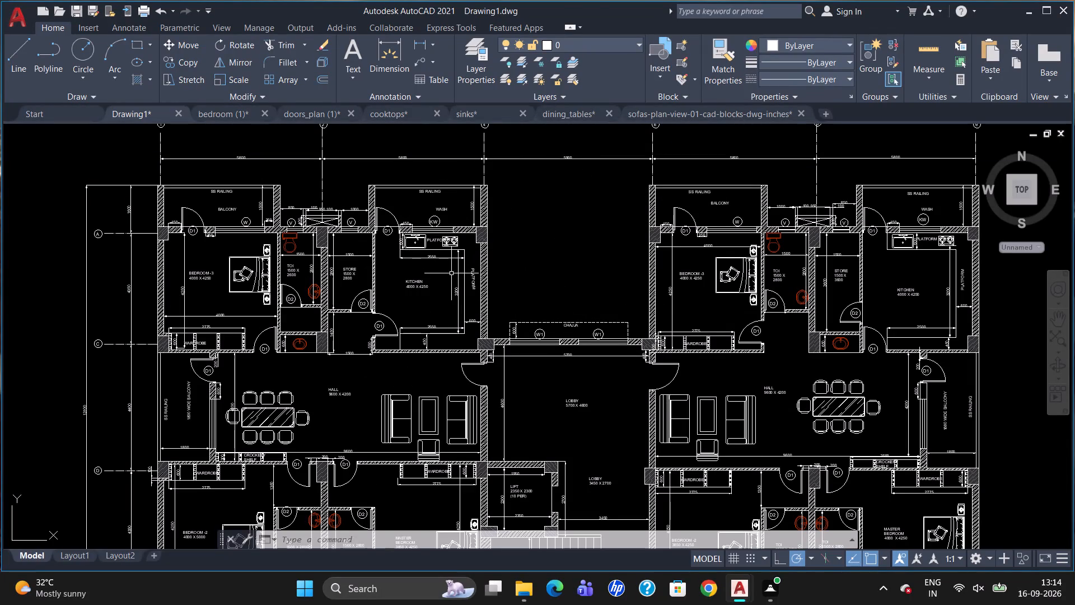
Draw a roughly square rectangle, about 2000 mm across, in the empty space east of the floor plan.
scroll(336, 269, up, 2)
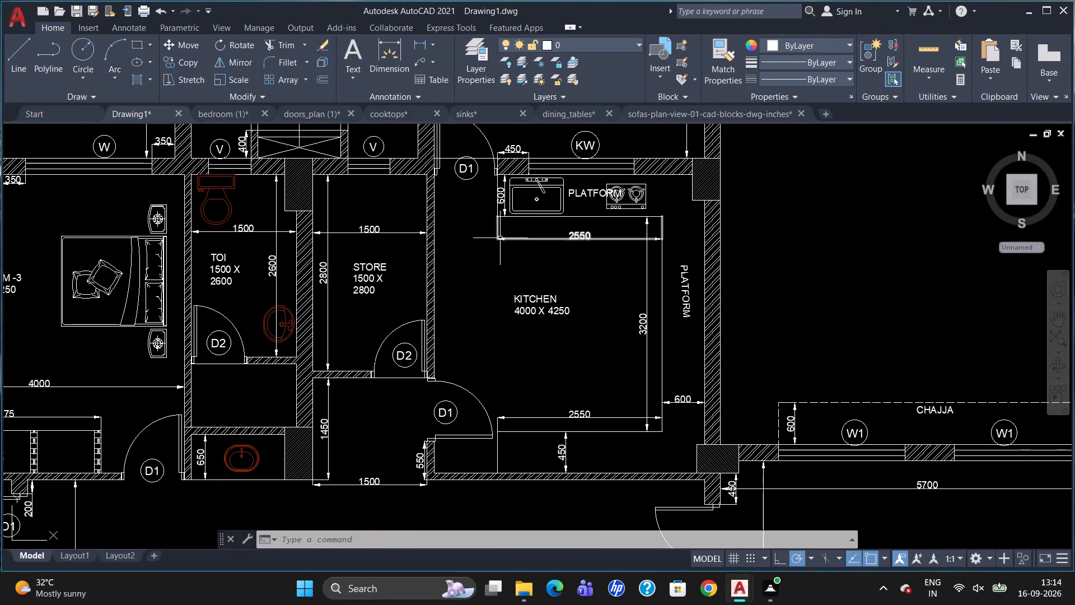
scroll(503, 235, down, 2)
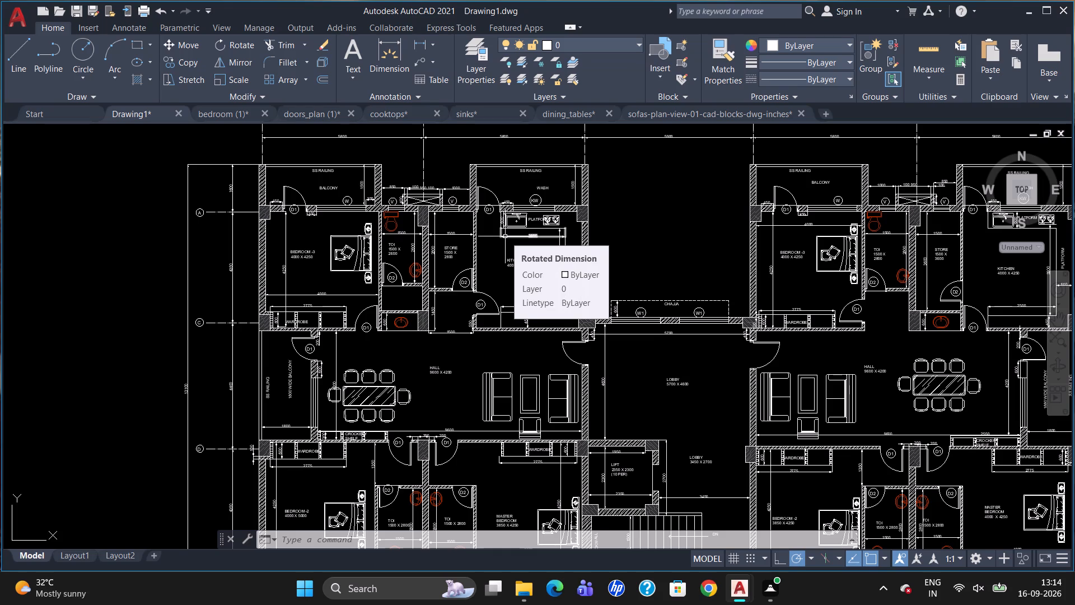
scroll(569, 220, down, 2)
scroll(825, 282, up, 2)
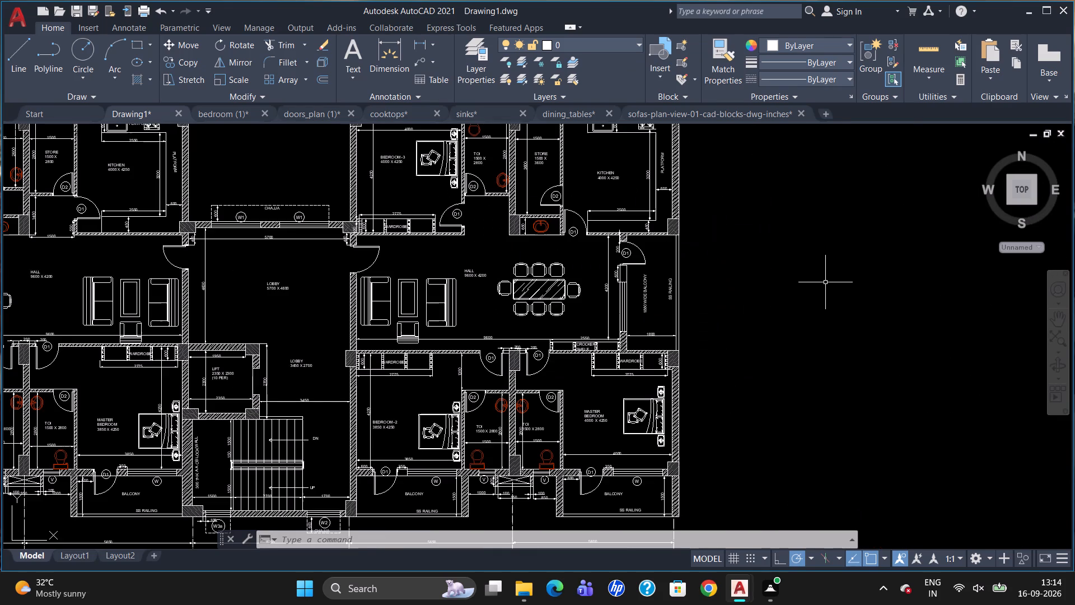
text(REC)
key(Return)
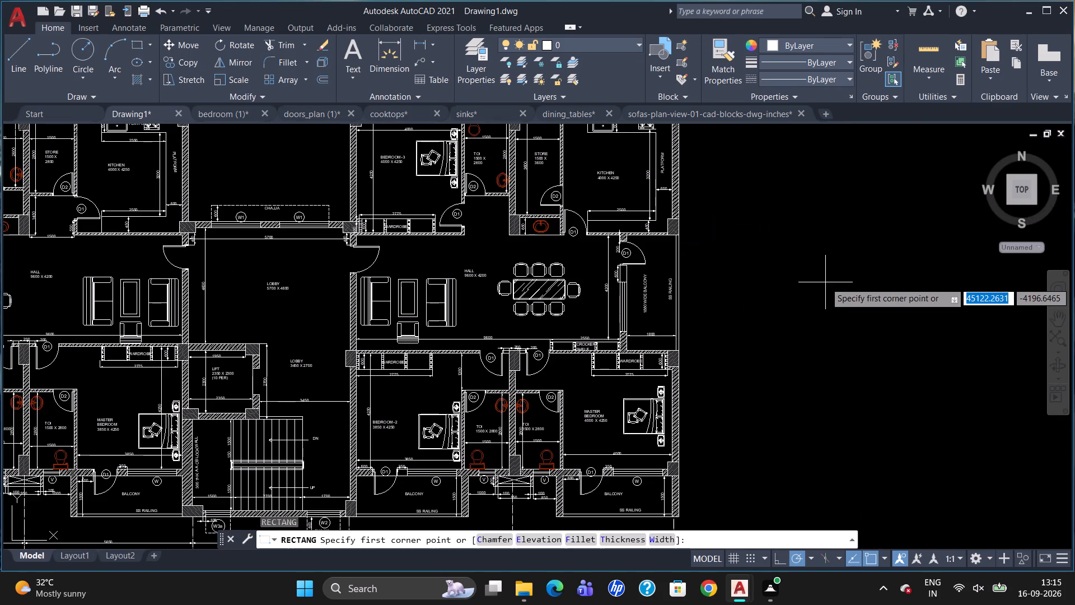
click(792, 233)
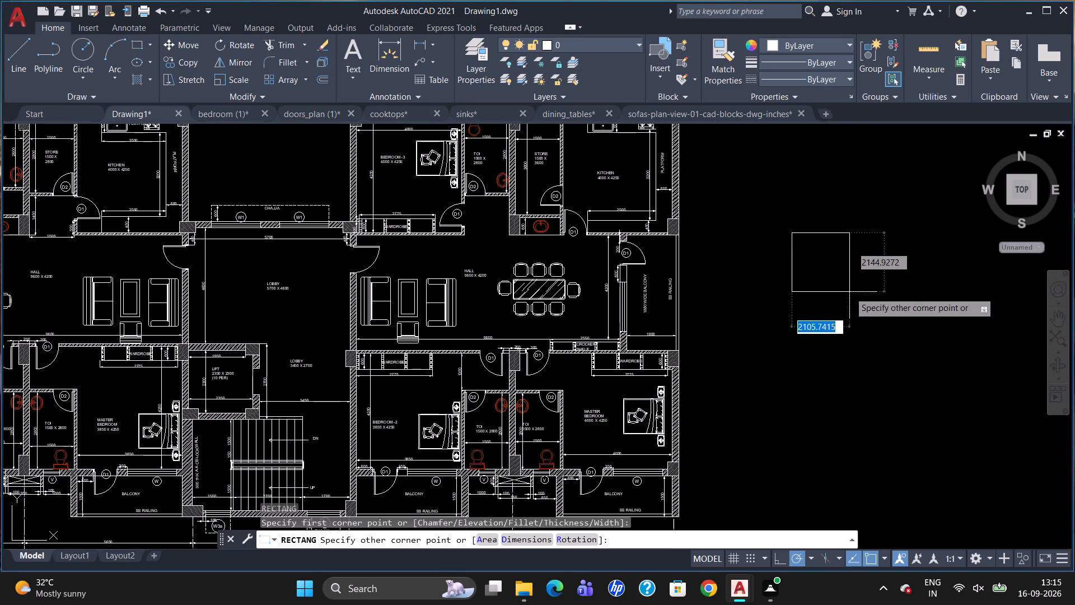
click(848, 286)
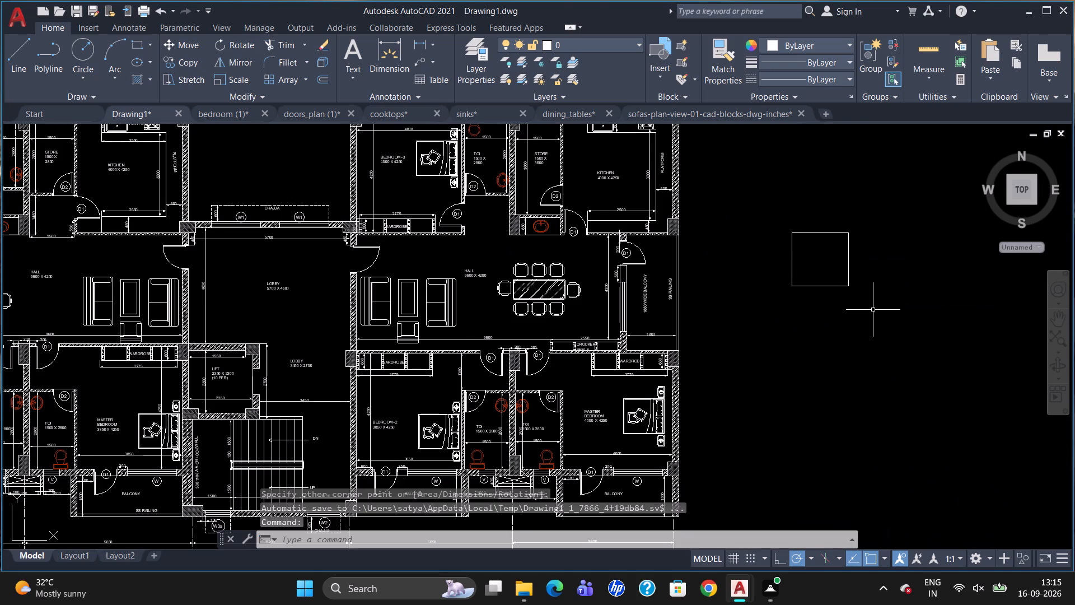
Draw a thin upright rectangle about 120 by 2072 mm just outside the square's right edge.
text(REC)
key(Return)
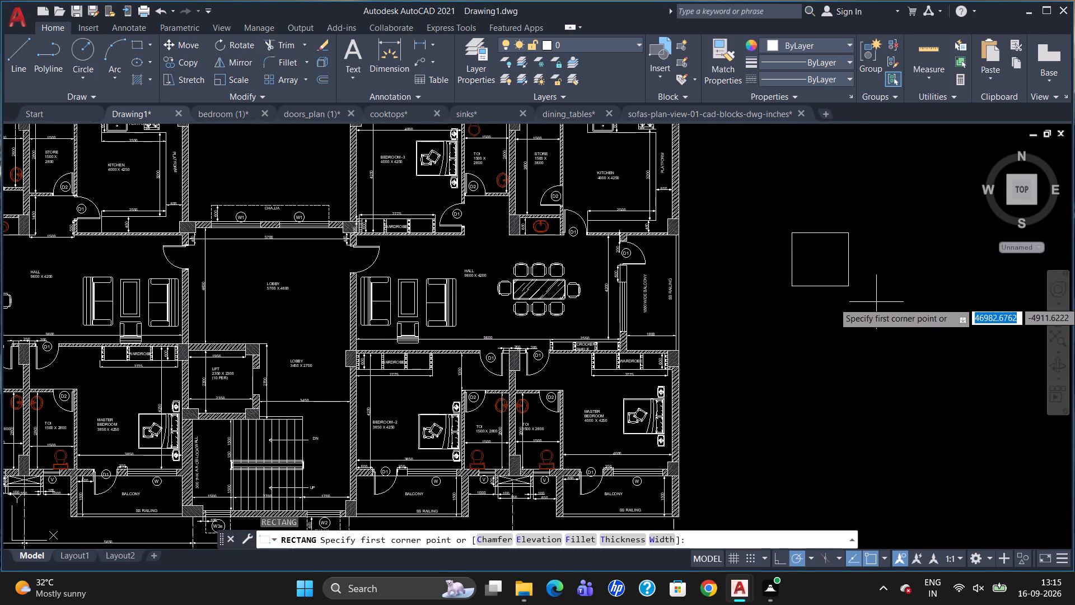
scroll(898, 265, up, 3)
scroll(787, 217, down, 1)
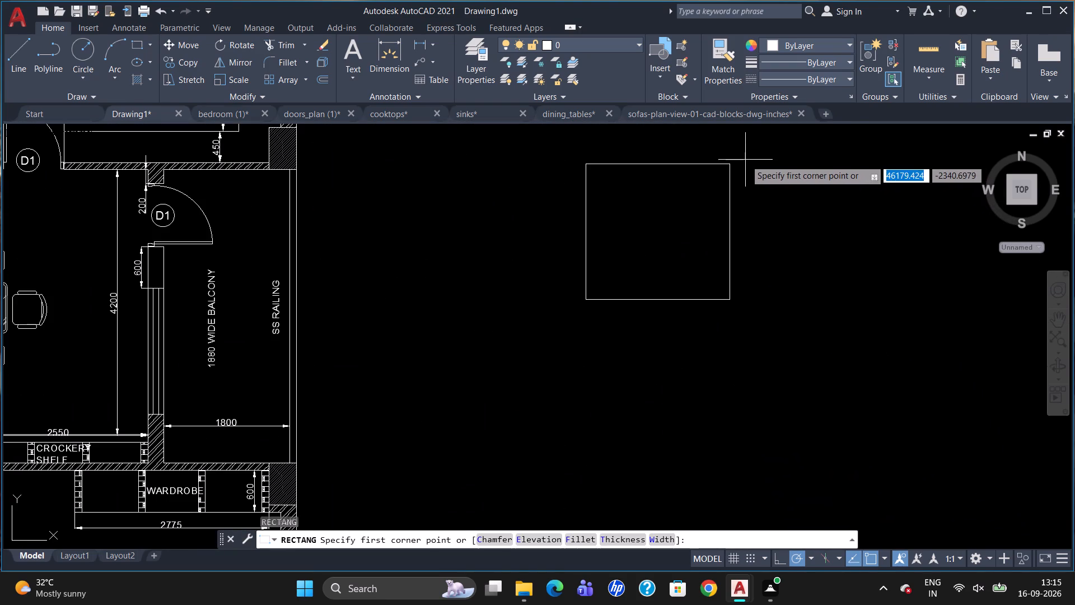
click(738, 161)
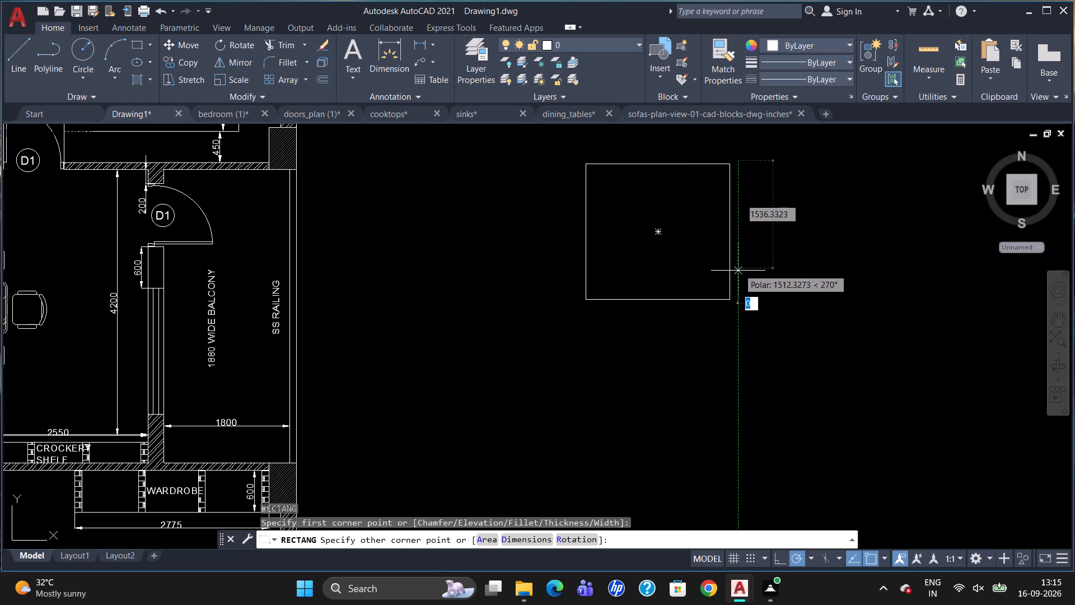
click(746, 306)
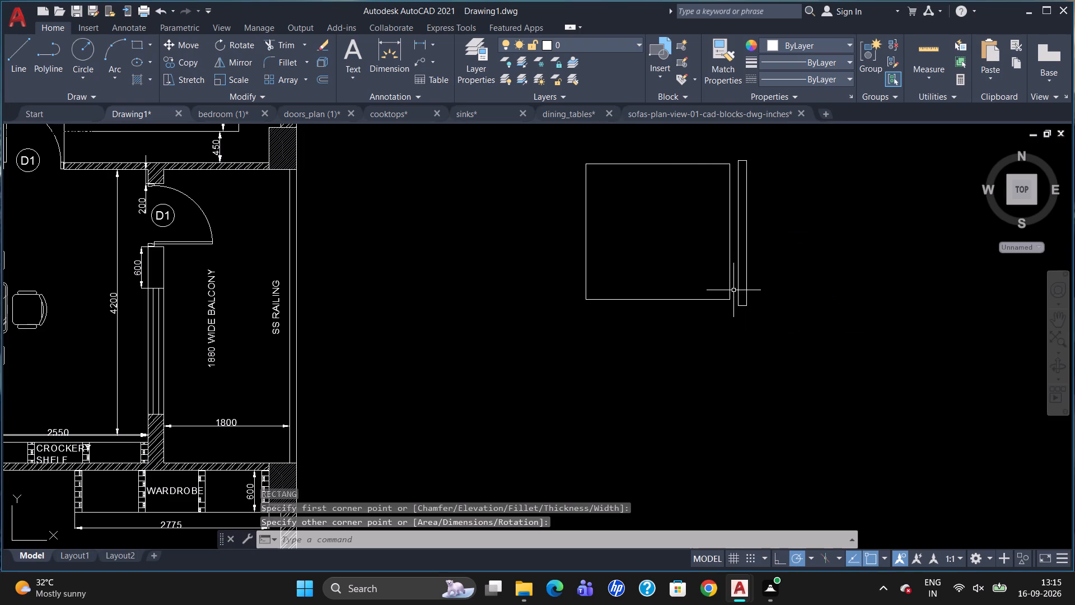
Move the thin rectangle about 100 mm left so it sits against the square's right edge.
click(739, 285)
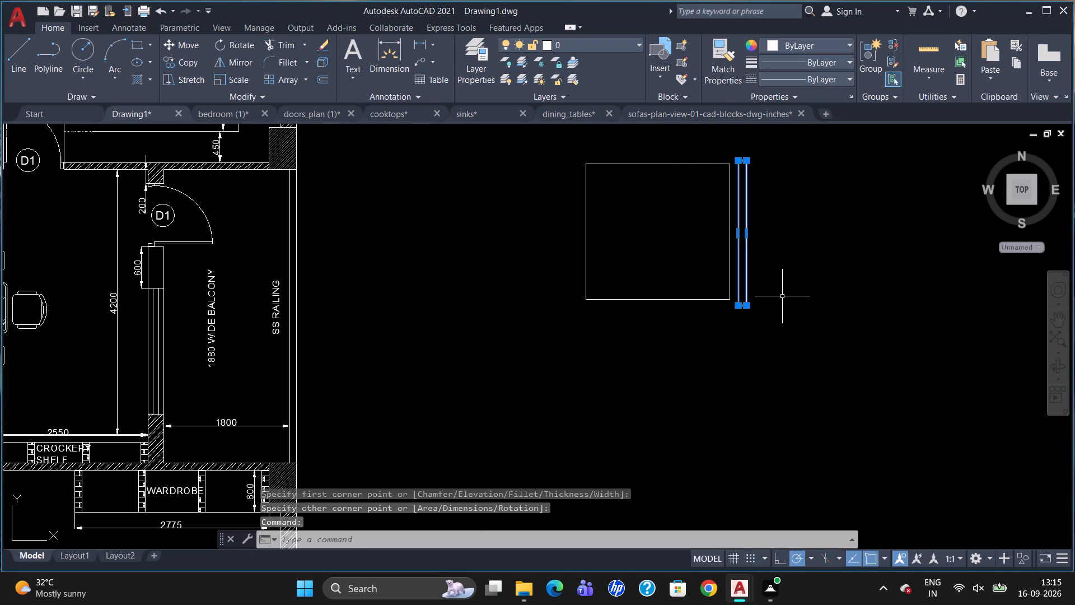
key(m)
key(Return)
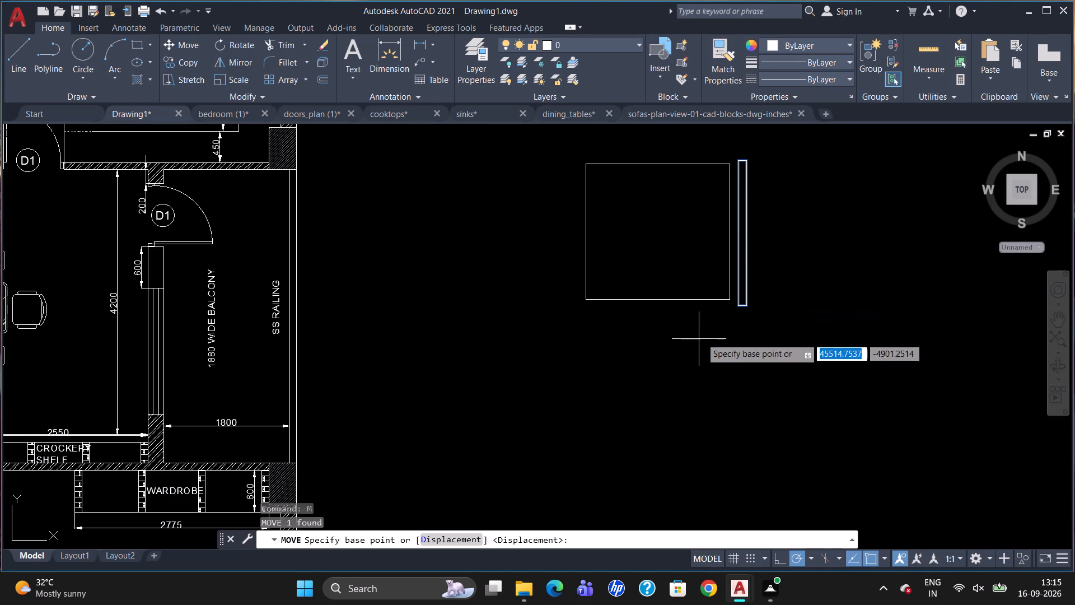
scroll(726, 304, up, 1)
click(745, 307)
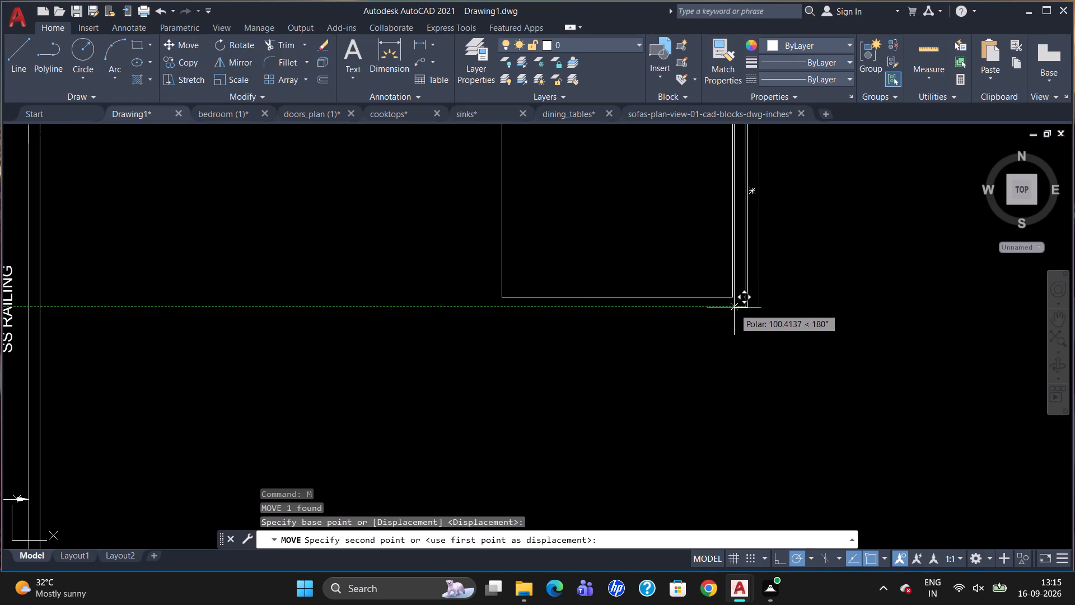
click(735, 308)
Group the square and the thin rectangle into one object.
scroll(730, 347, down, 2)
drag(810, 309, 739, 232)
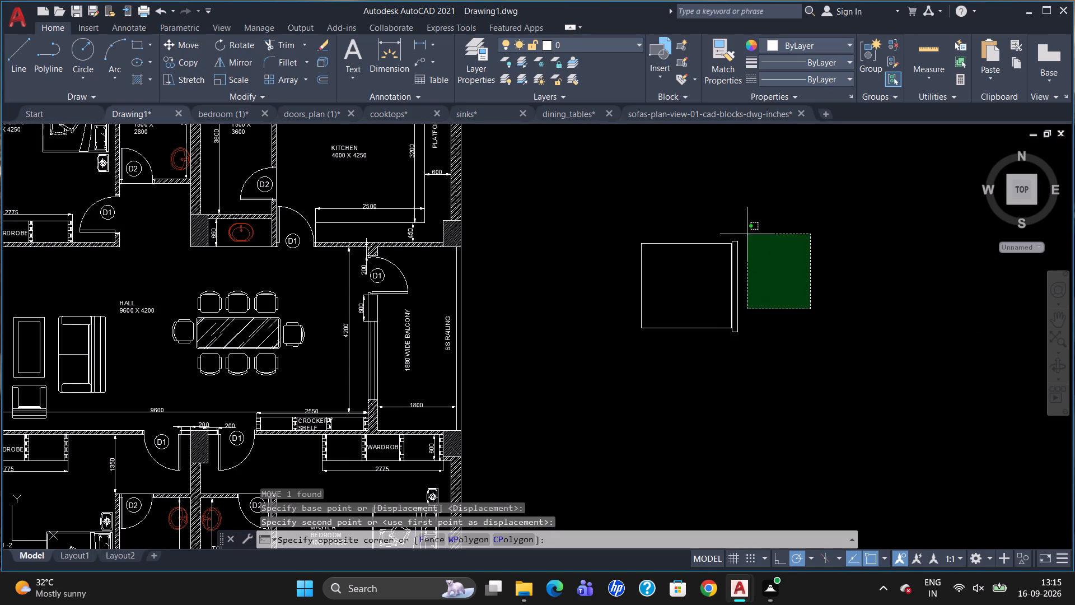
drag(739, 232, 591, 250)
click(863, 61)
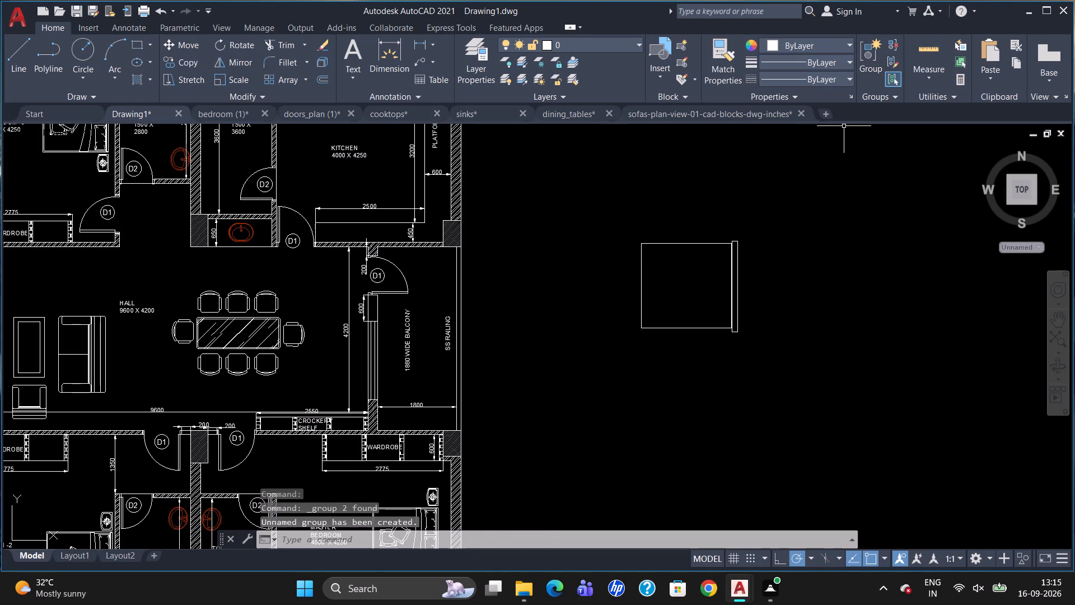
Move the grouped rectangles into the kitchen of the eastern flat, over the room label.
click(723, 243)
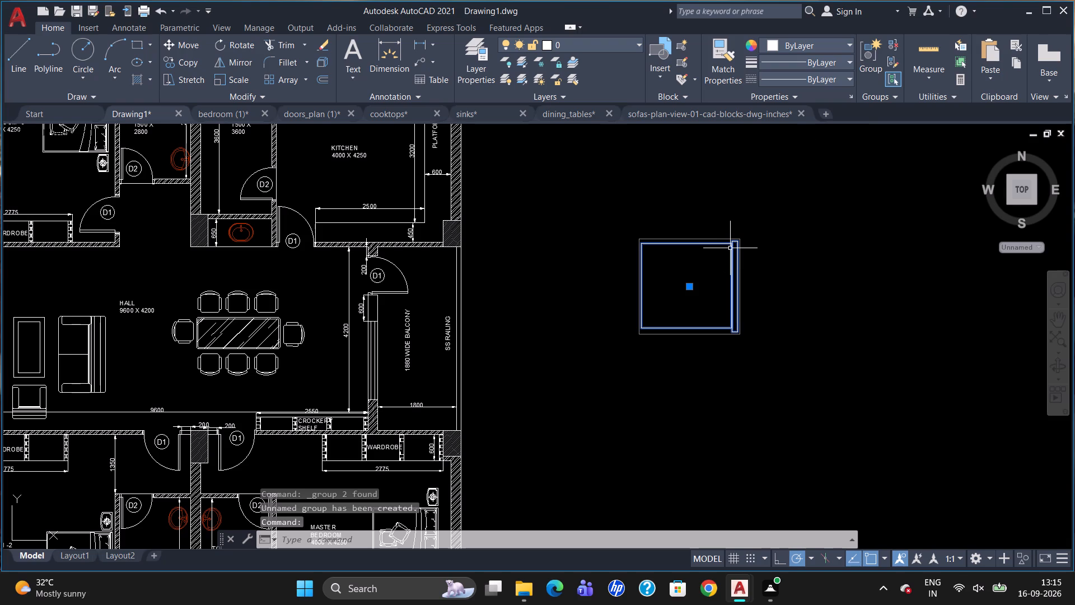
click(692, 285)
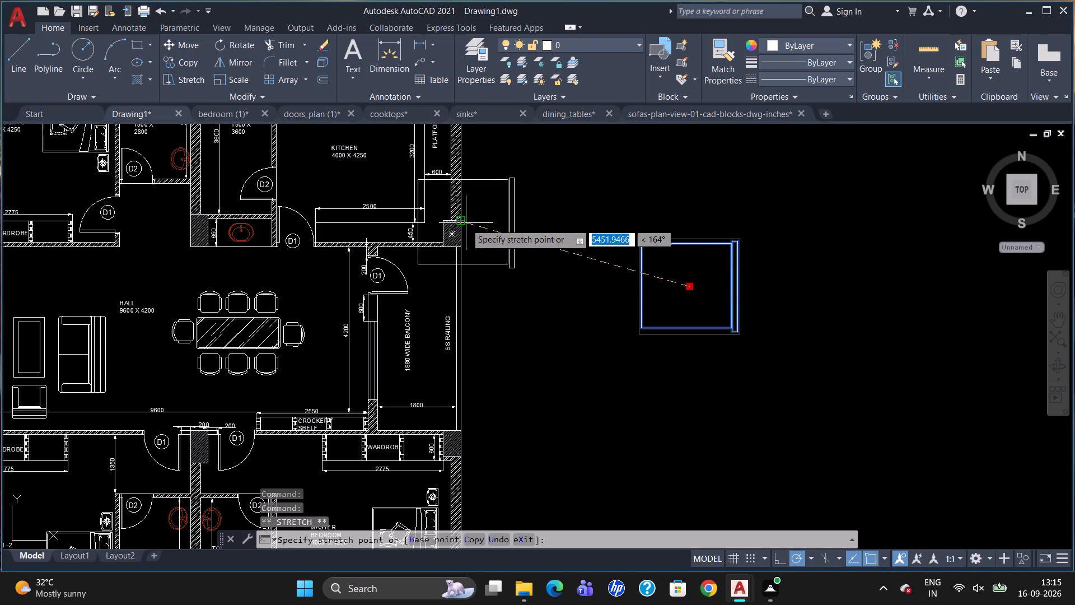
scroll(386, 217, down, 1)
scroll(350, 174, up, 2)
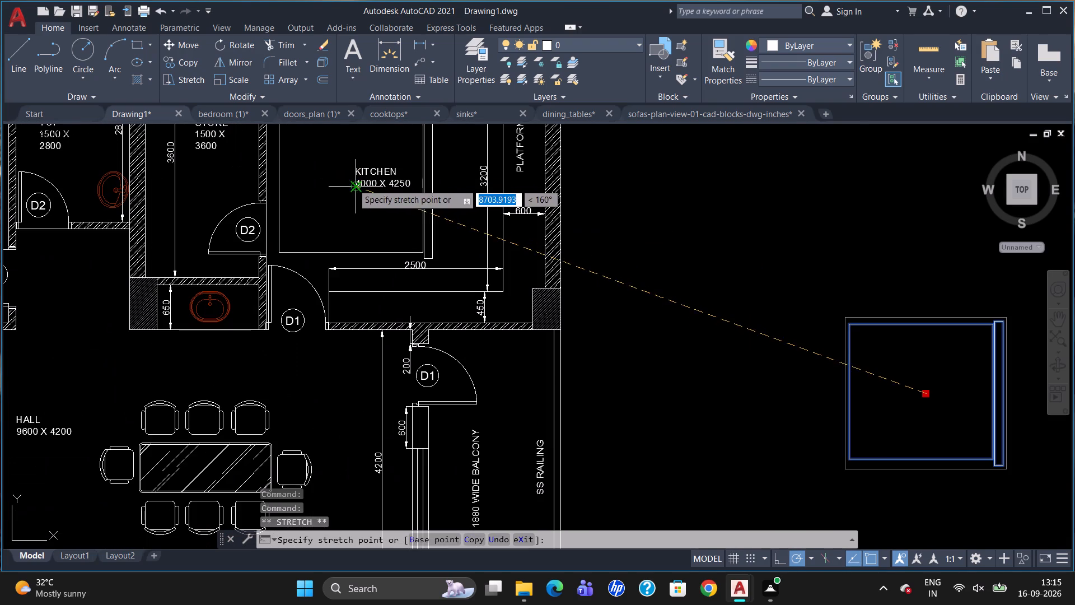
click(353, 184)
Scale the grouped rectangles down from the square's lower-left corner so they fit beside the kitchen's left wall.
click(334, 250)
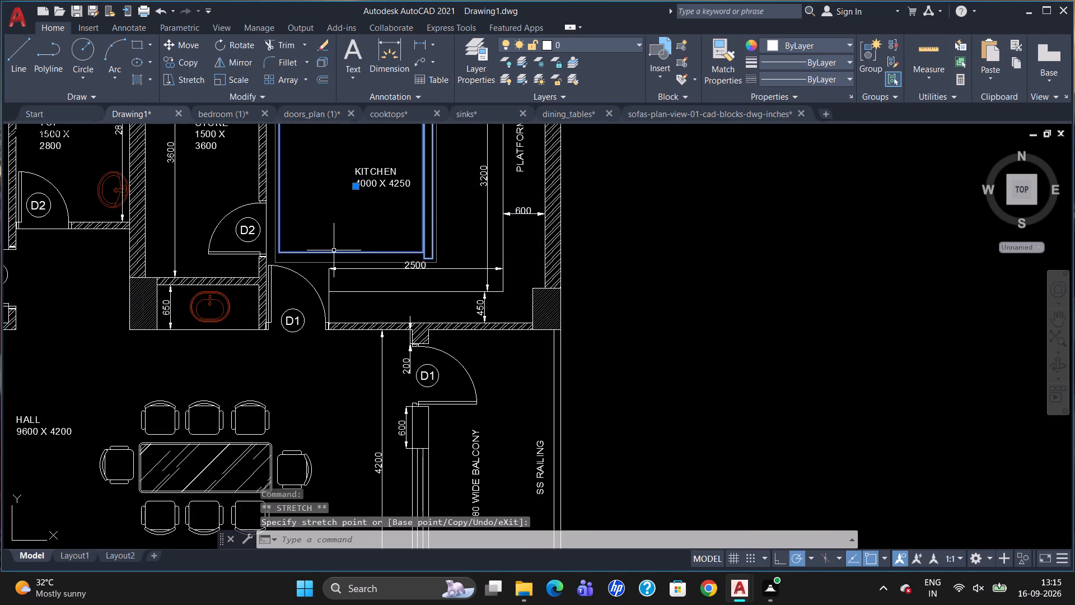
click(336, 249)
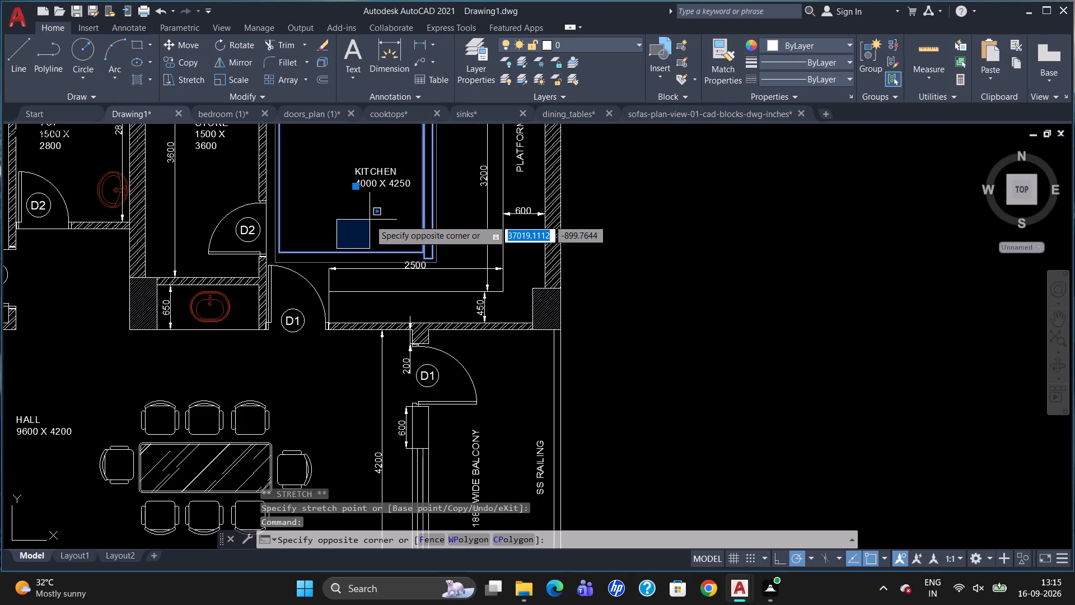
click(370, 220)
text(SC)
key(Return)
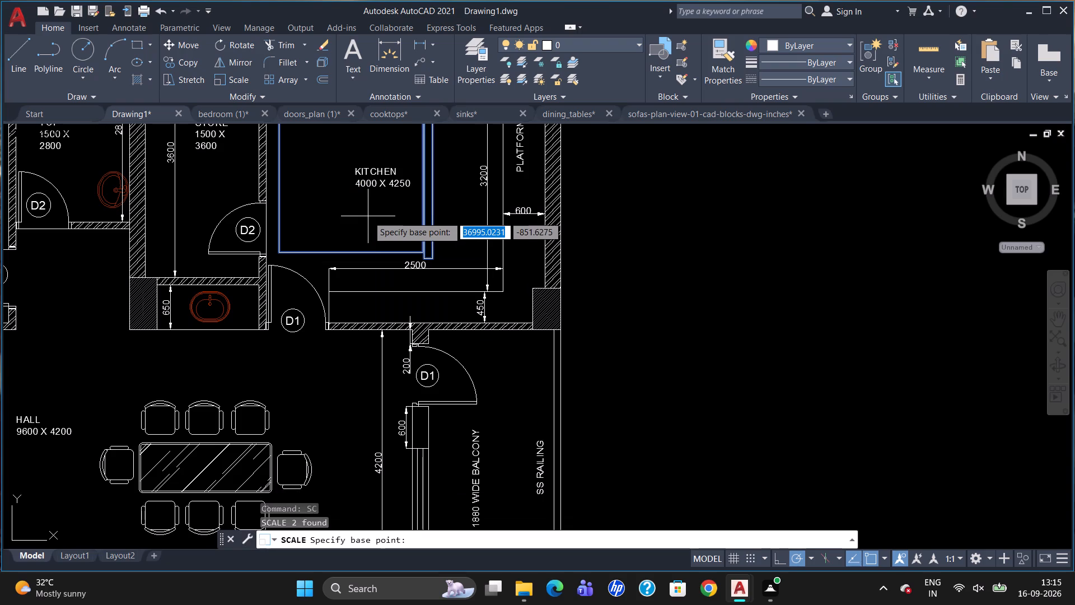
click(281, 249)
click(297, 225)
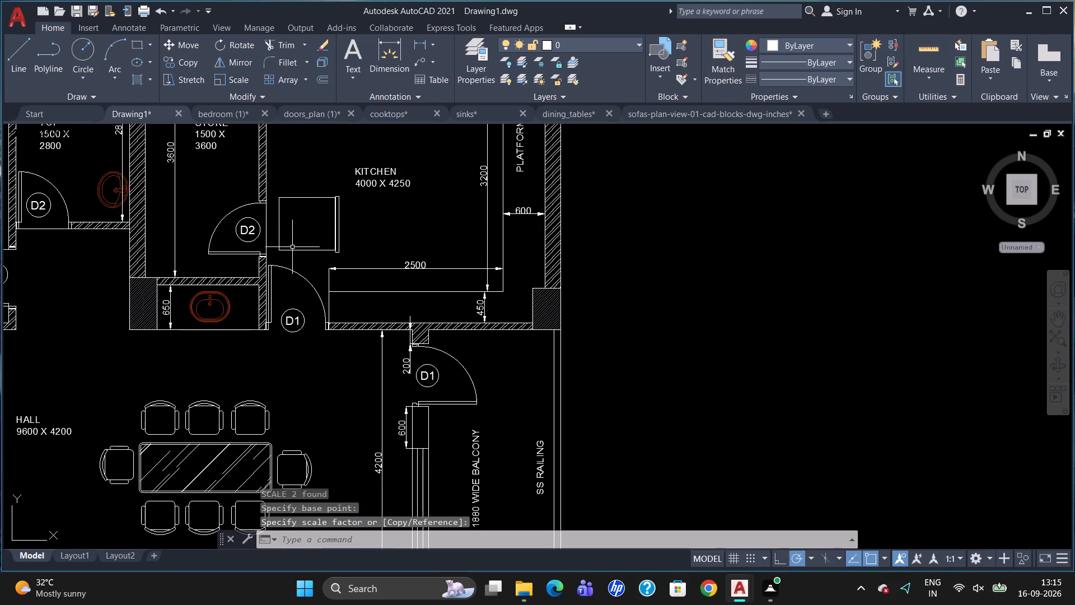
Move the scaled group straight up along the kitchen's left wall, away from the D1 door.
click(292, 251)
scroll(319, 237, down, 1)
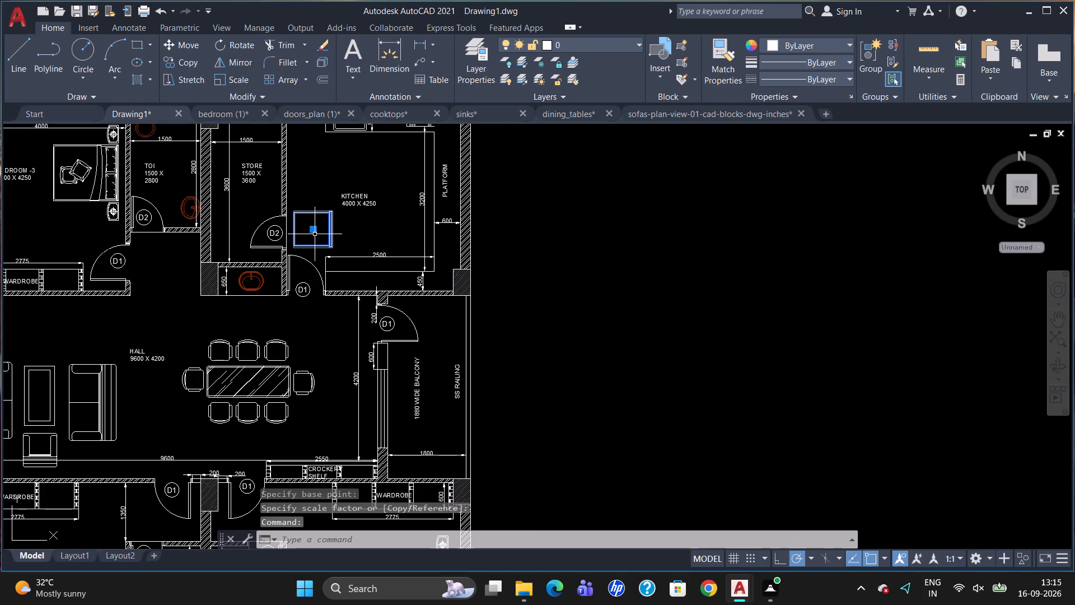
click(314, 230)
click(310, 187)
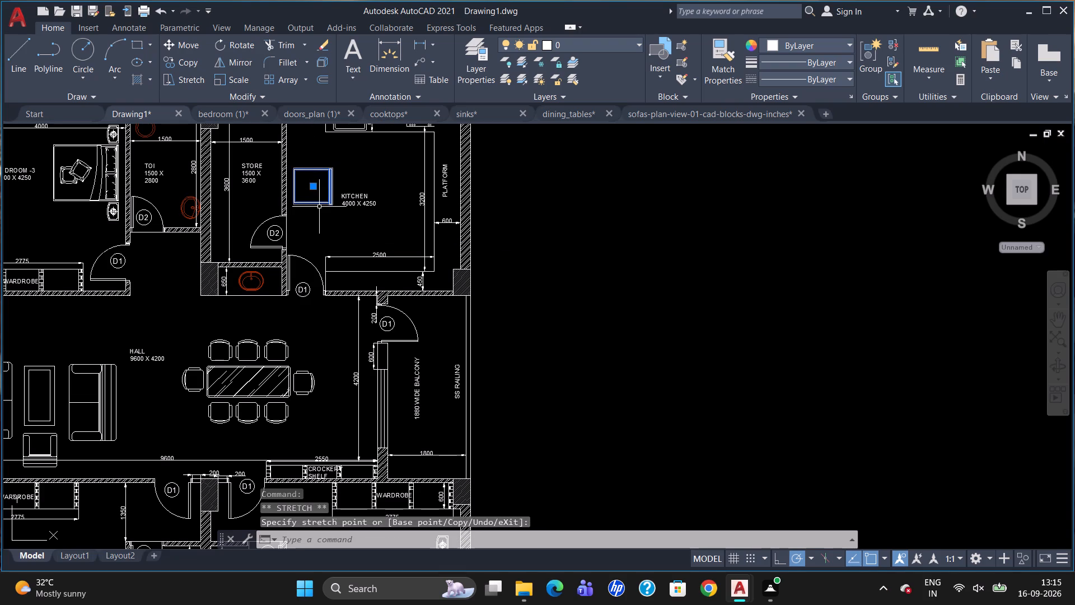
key(Escape)
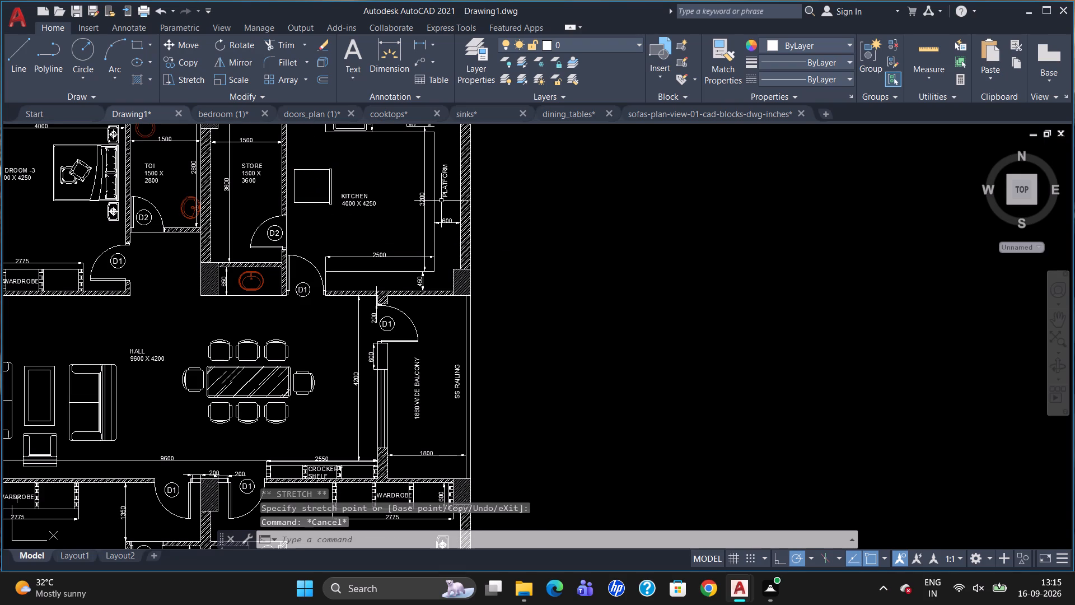
Copy the grouped rectangles into the western flat's kitchen, against the wall shared with the store.
scroll(575, 234, down, 3)
scroll(484, 224, up, 2)
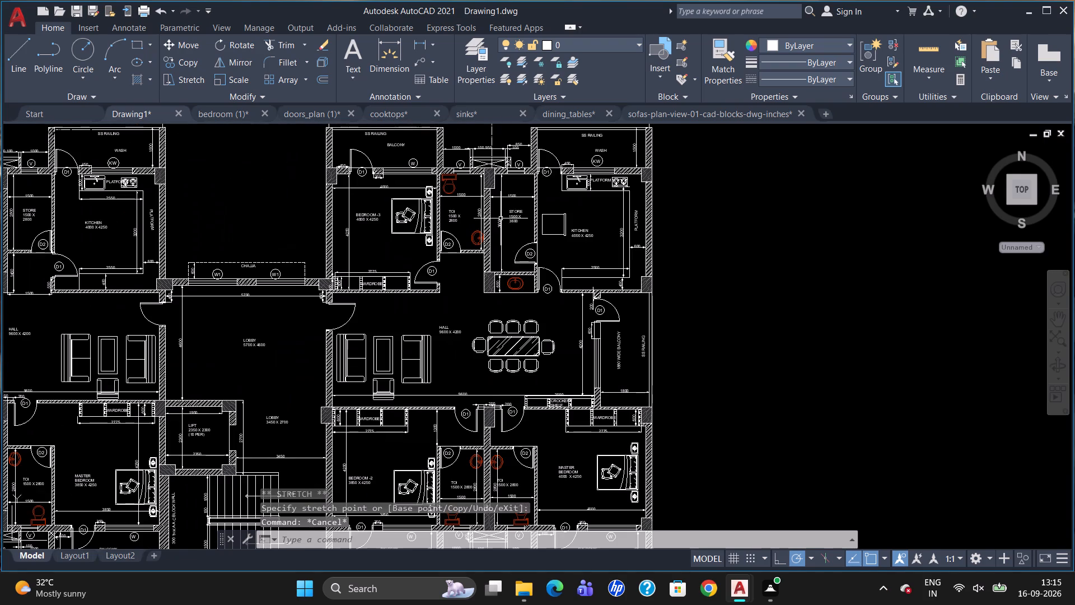
click(552, 215)
scroll(751, 213, down, 1)
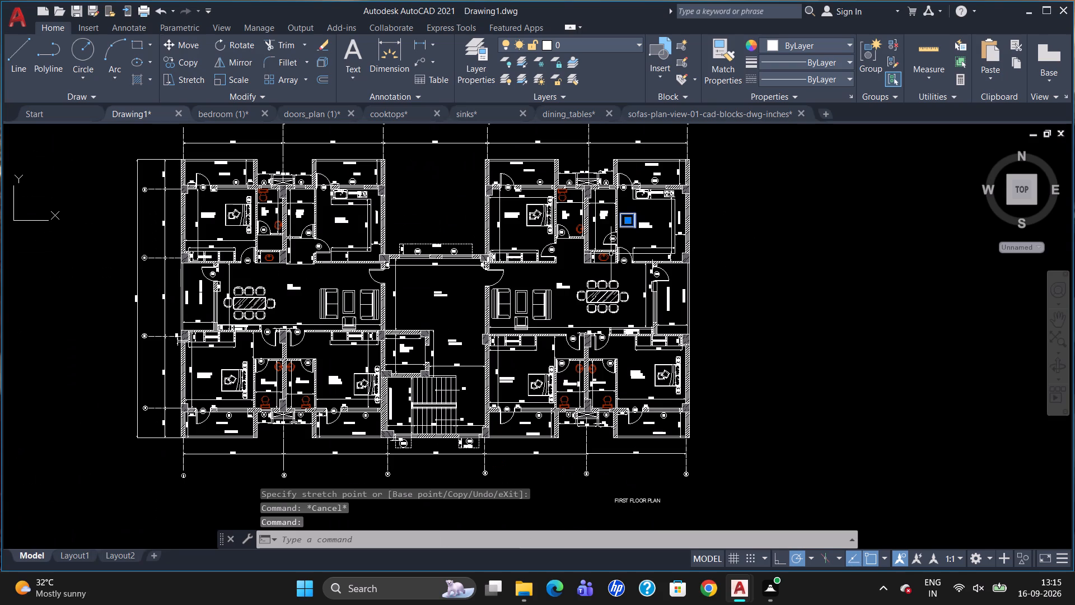
text(CO)
key(Return)
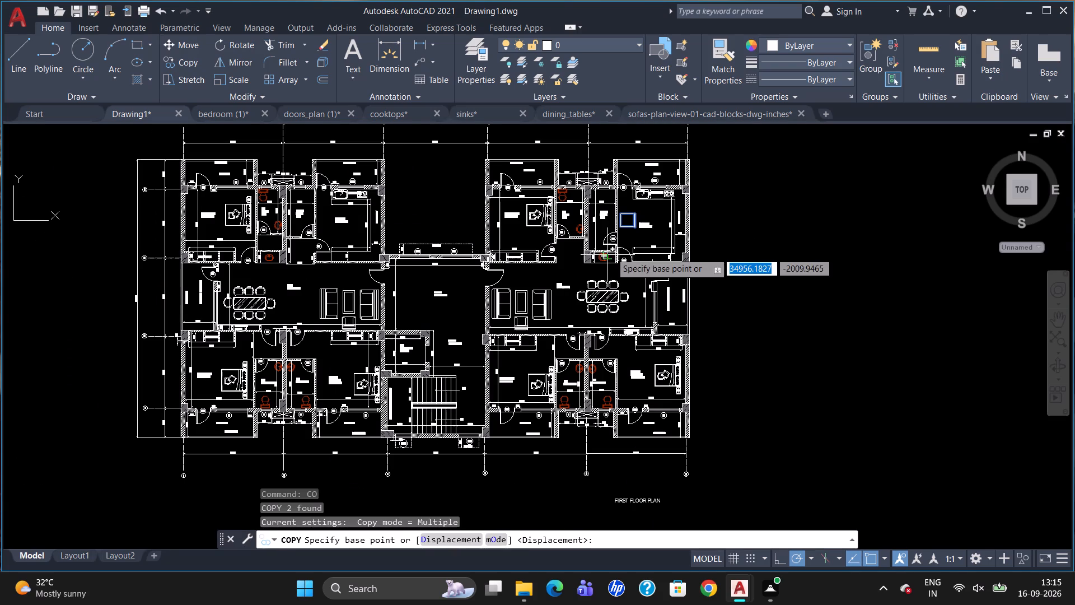
click(631, 220)
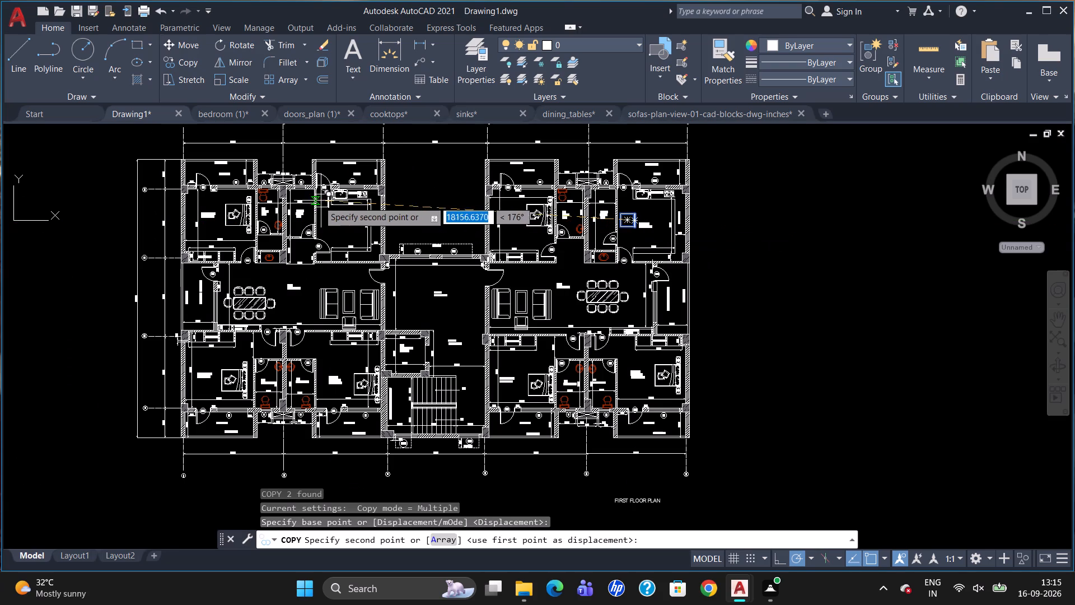
scroll(317, 202, up, 3)
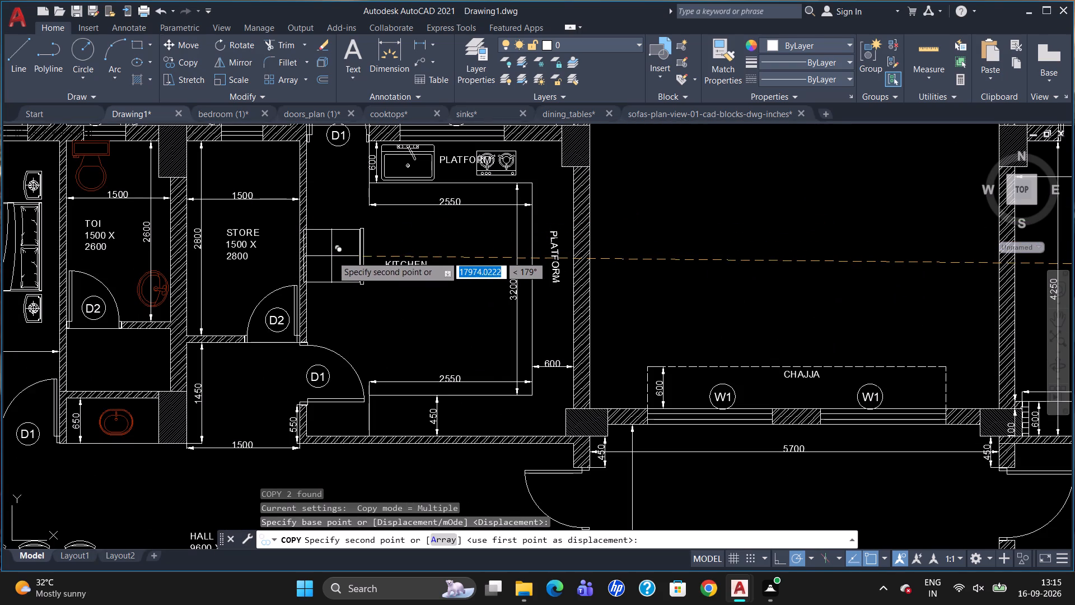
click(338, 248)
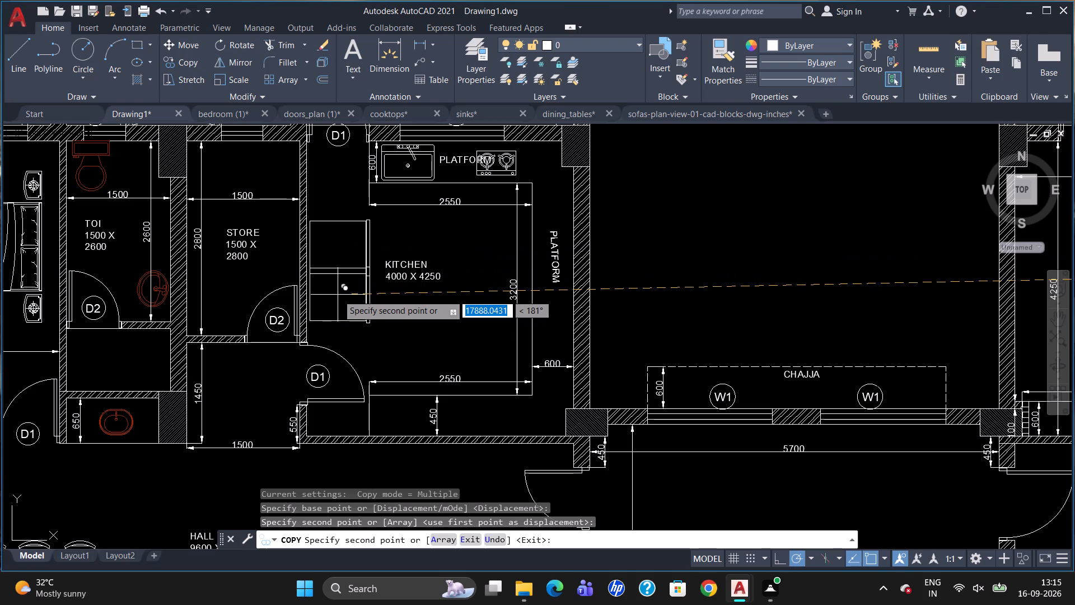
key(Escape)
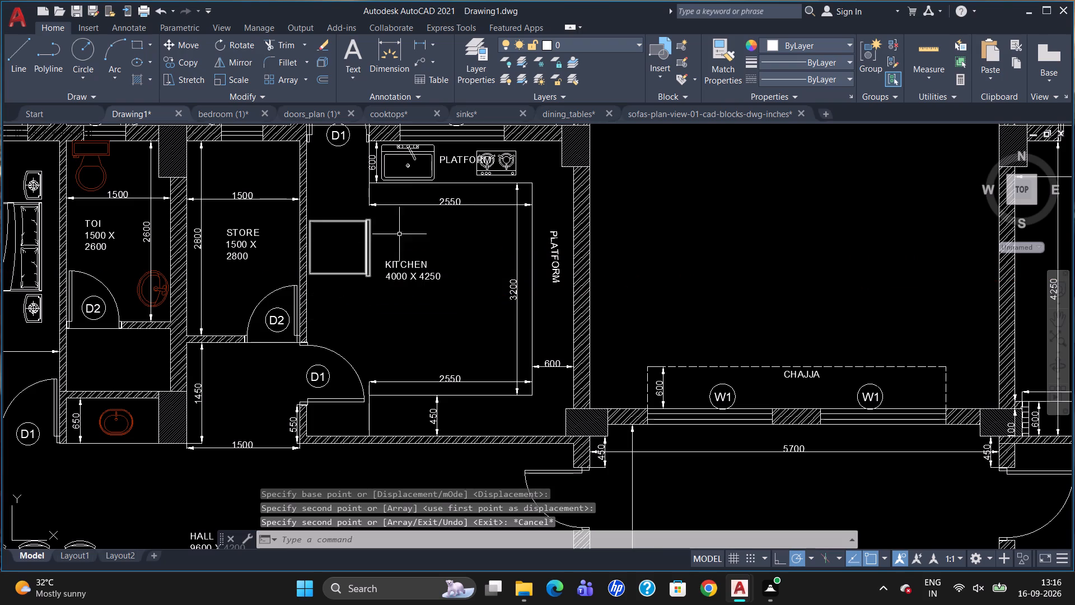
scroll(430, 252, down, 1)
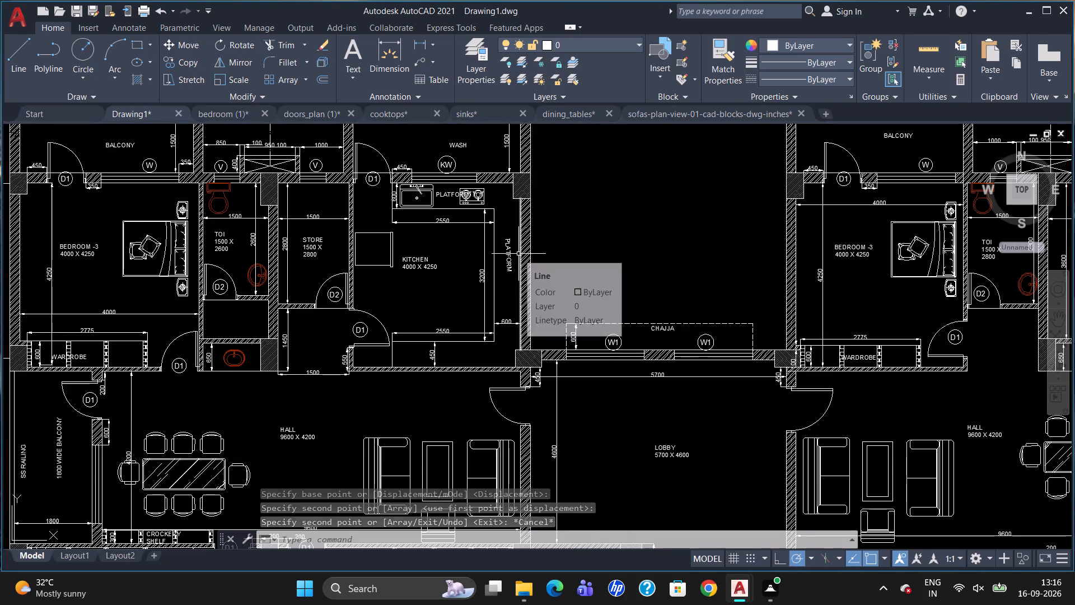
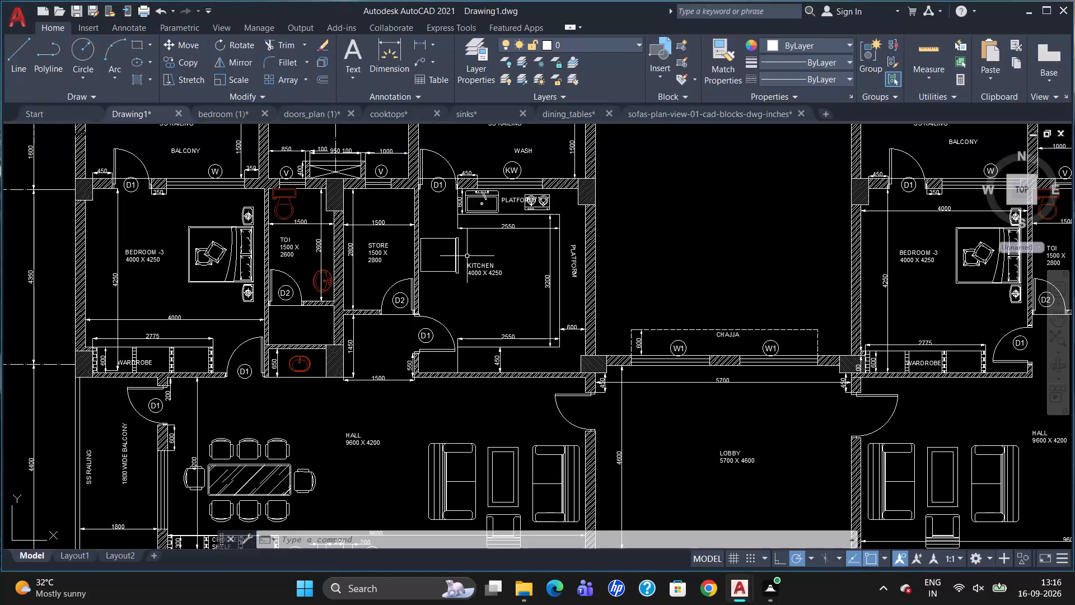
Draw a small rectangle in the eastern flat's wash area, between the KW tag and the 1500 dimension.
scroll(470, 263, down, 1)
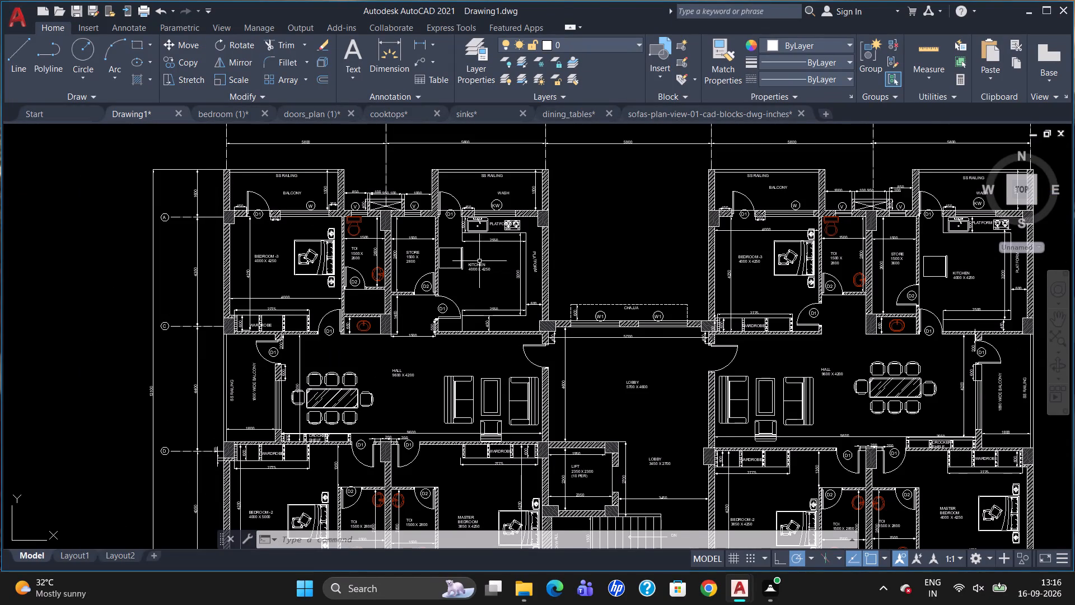
scroll(454, 251, down, 1)
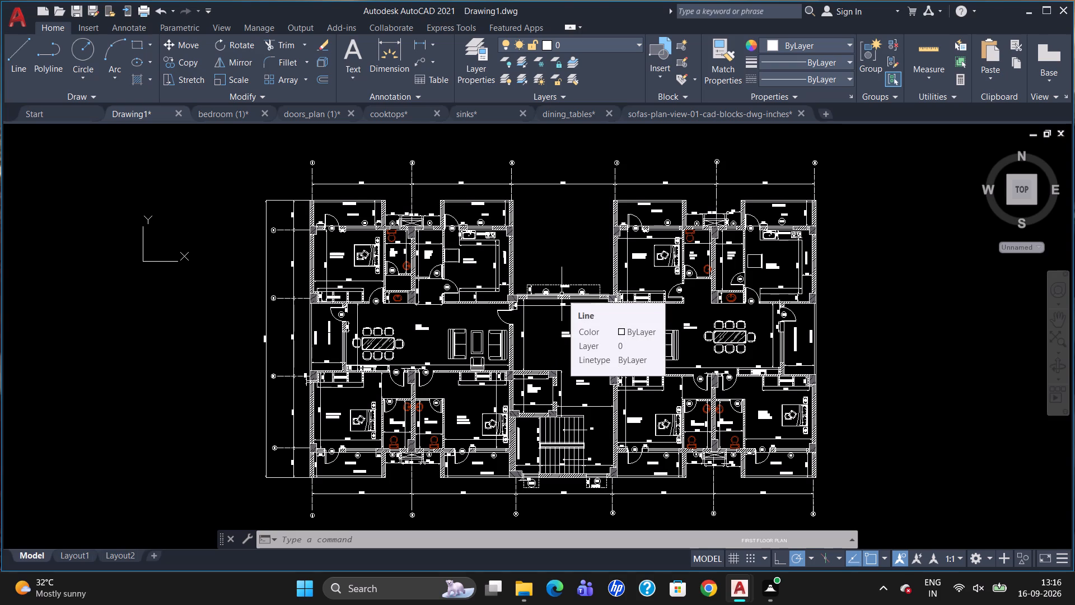
scroll(522, 256, down, 2)
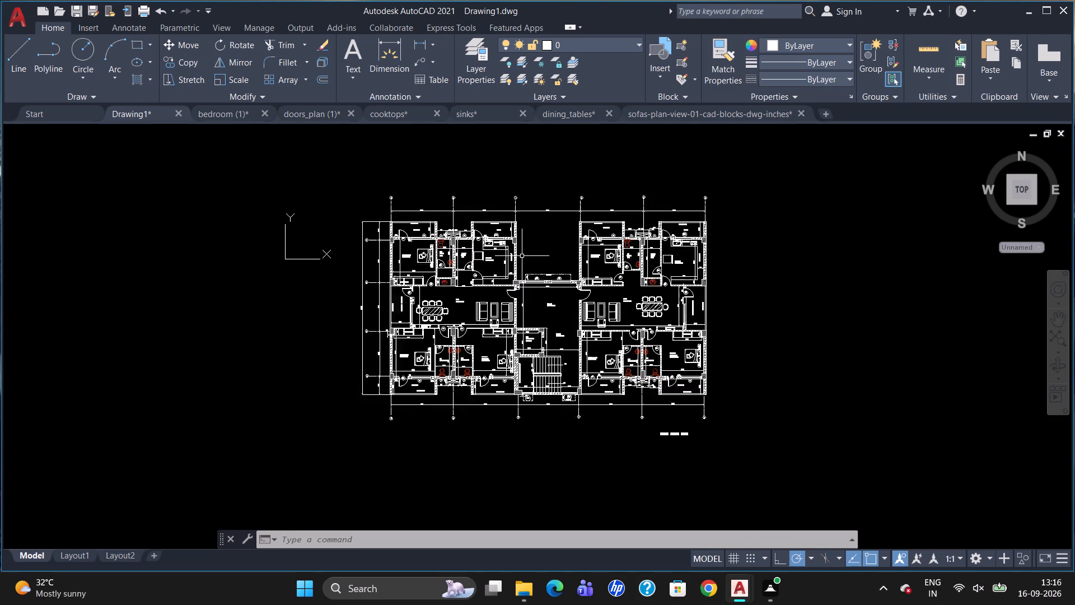
scroll(588, 247, up, 3)
scroll(821, 232, up, 2)
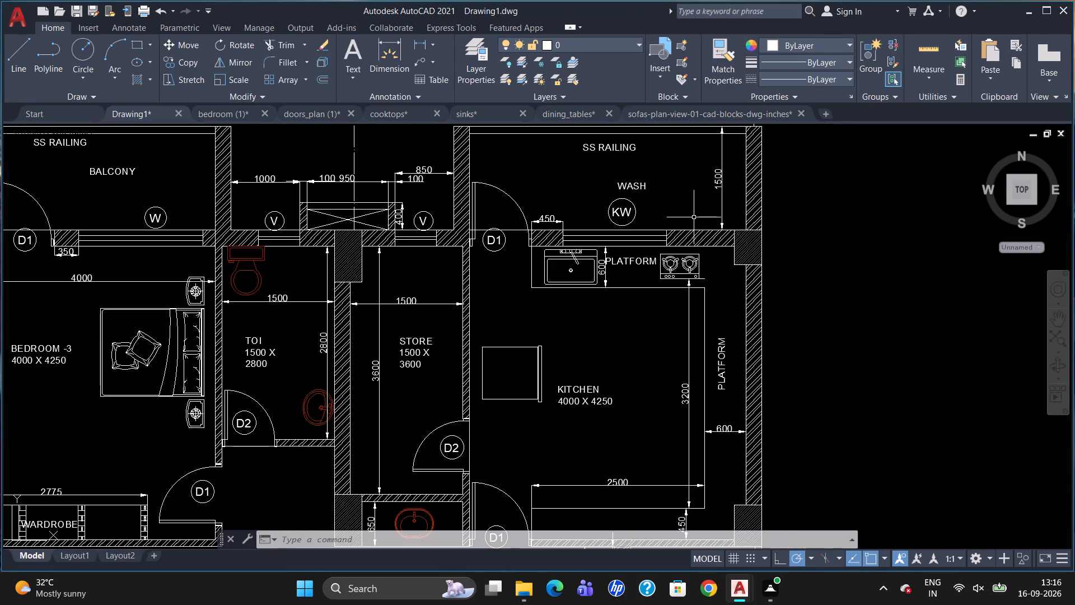
key(t)
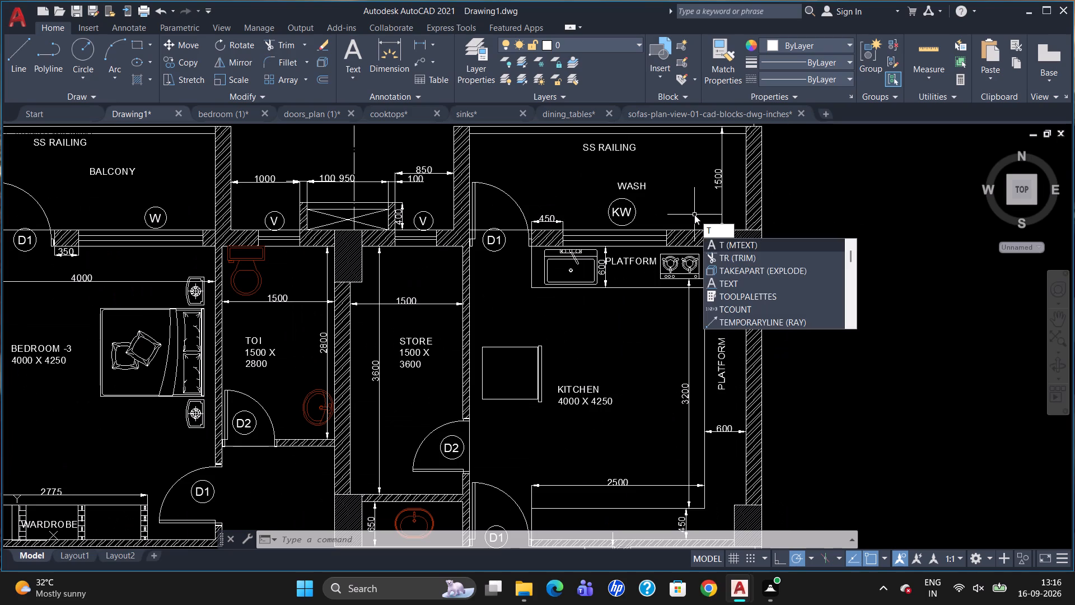
key(BackSpace)
text(REC)
key(Return)
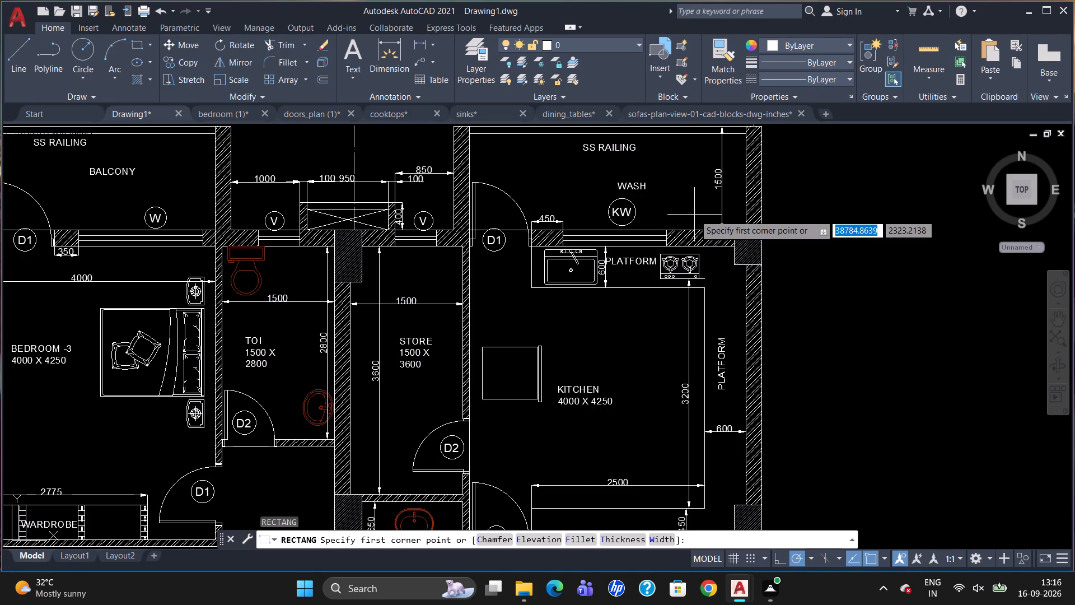
scroll(679, 194, up, 2)
drag(720, 224, 726, 236)
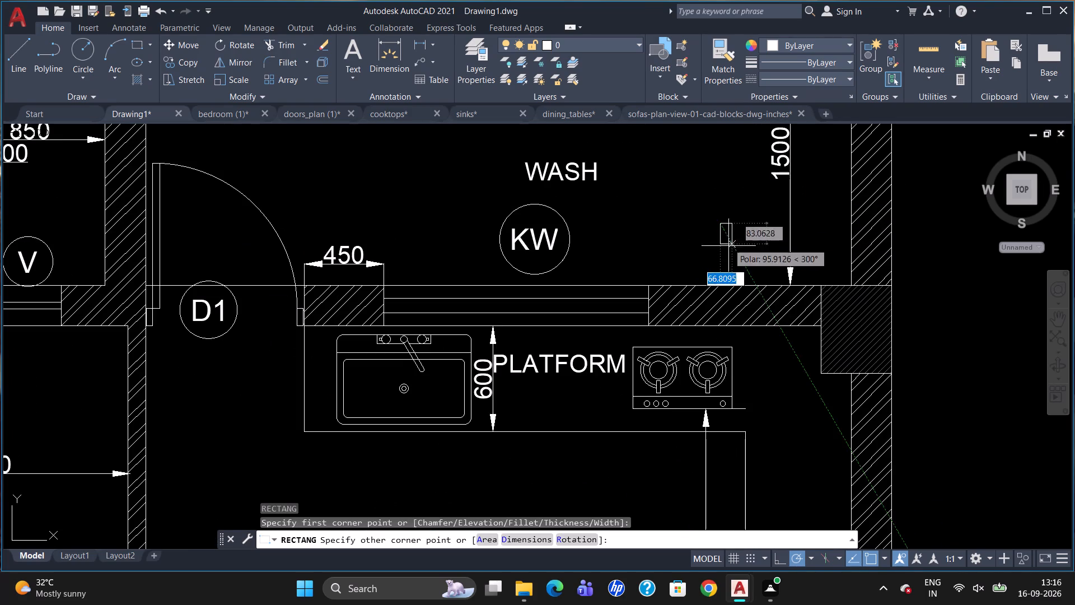
click(771, 262)
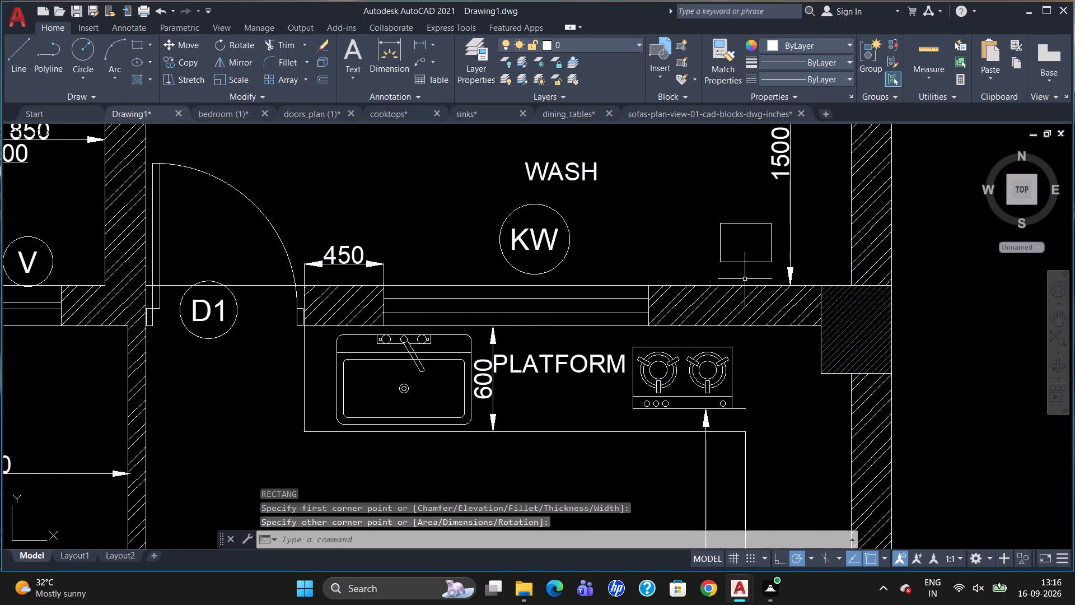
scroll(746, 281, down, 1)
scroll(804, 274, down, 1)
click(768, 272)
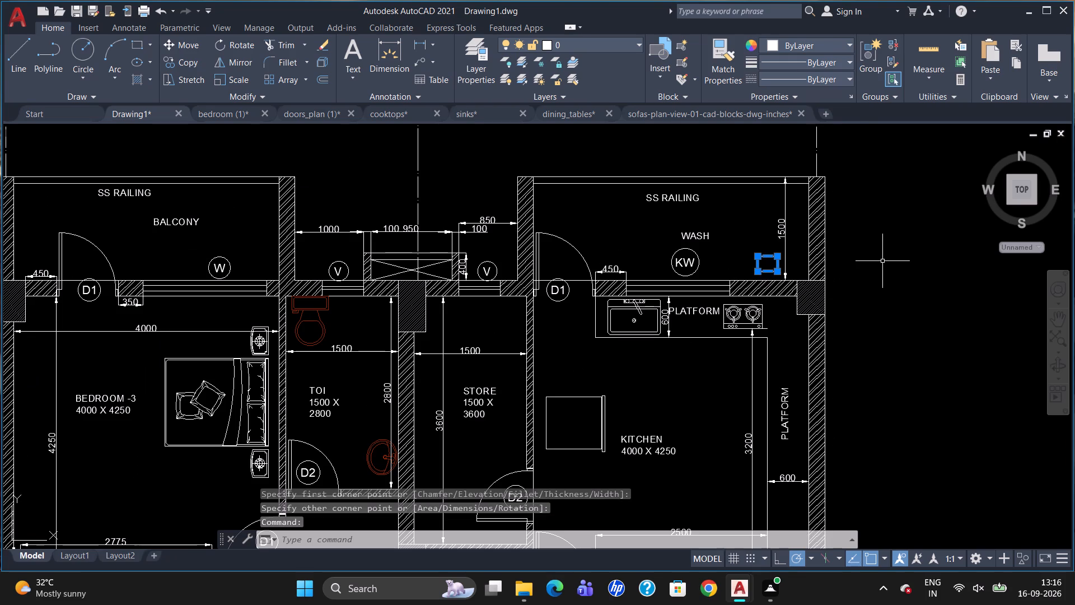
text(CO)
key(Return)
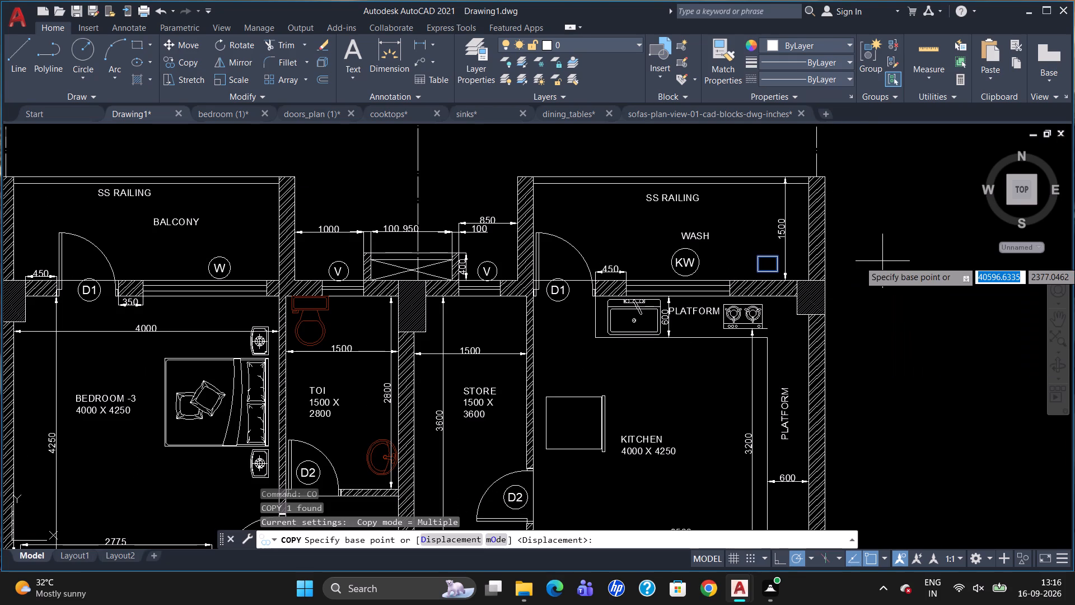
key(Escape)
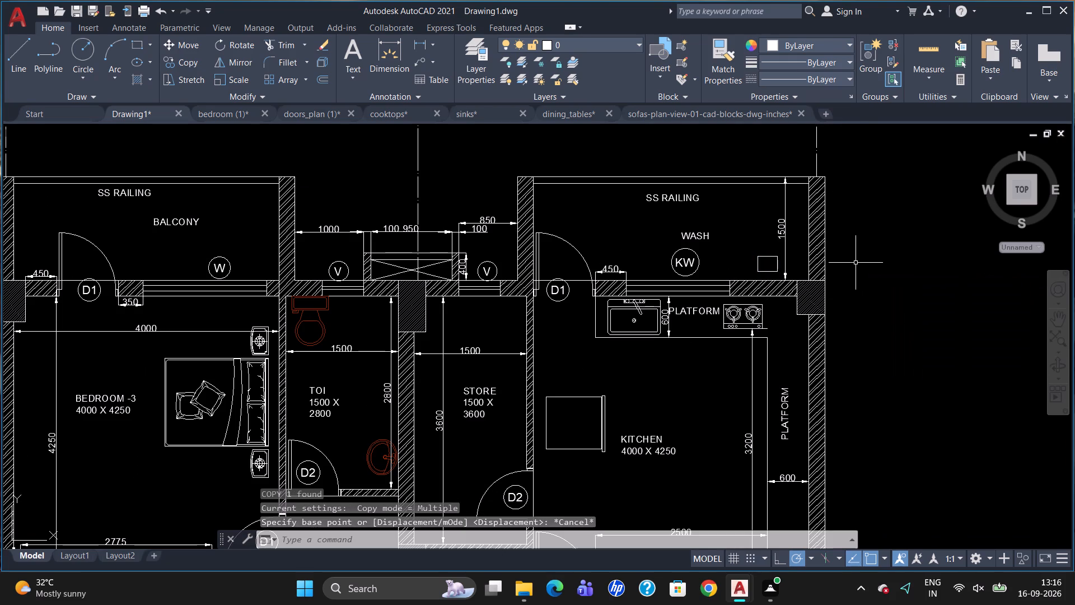
Add the multiline text EX at height 120 beside the small rectangle in the eastern flat's wash area.
key(t)
key(Return)
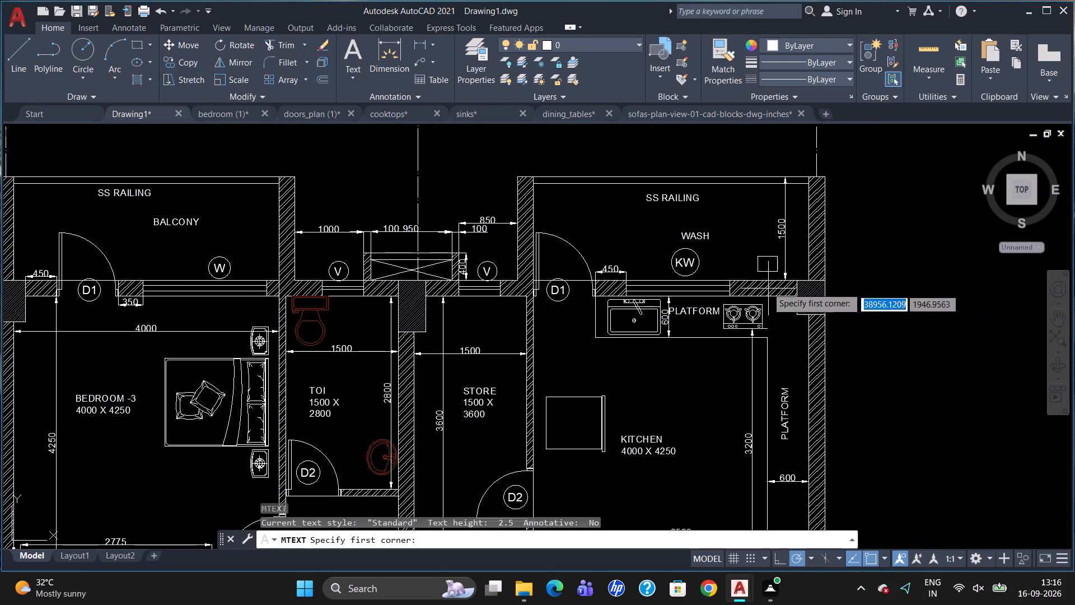
scroll(761, 283, up, 2)
drag(713, 240, 717, 249)
click(730, 264)
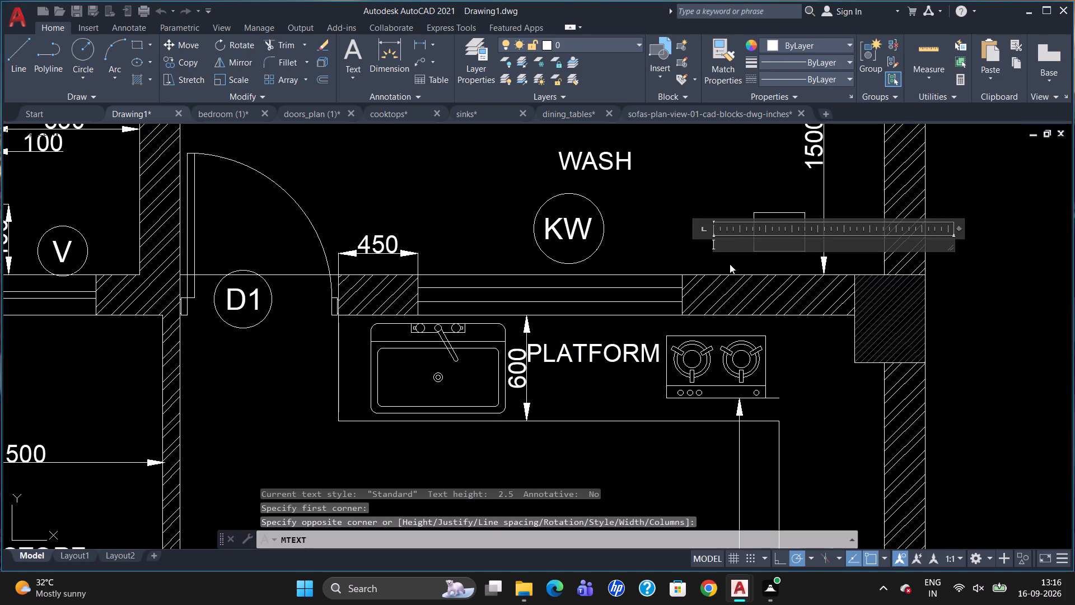
click(157, 62)
key(BackSpace)
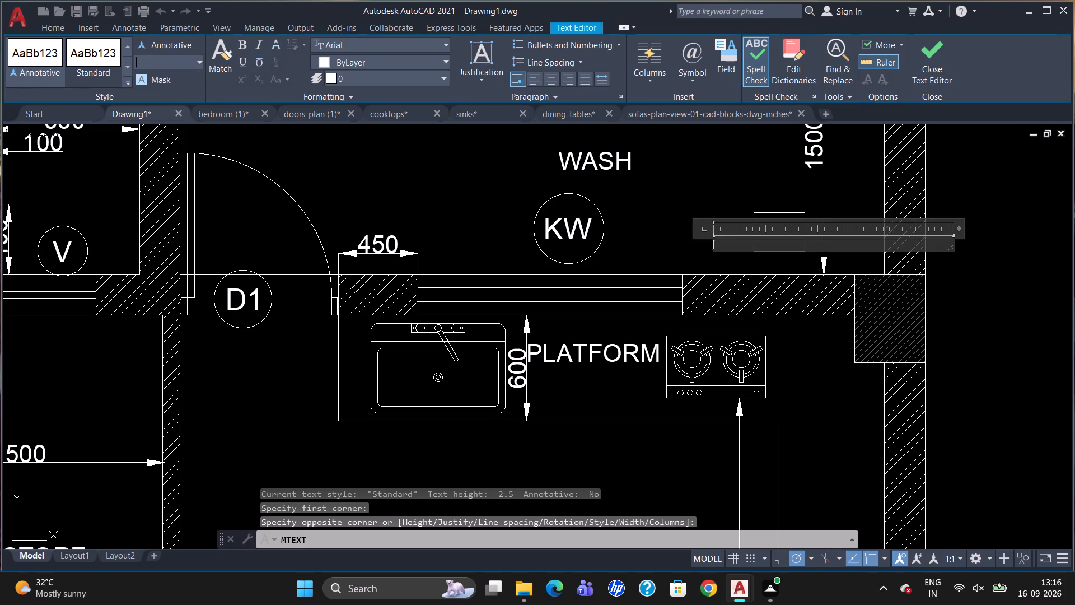
text(120)
key(Return)
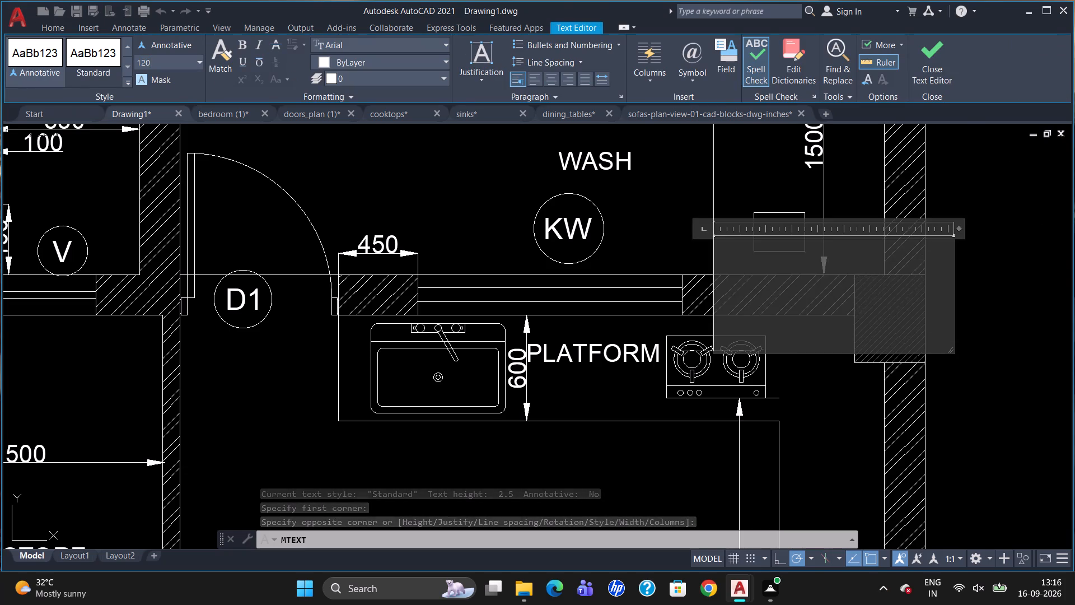
text(EX)
click(512, 221)
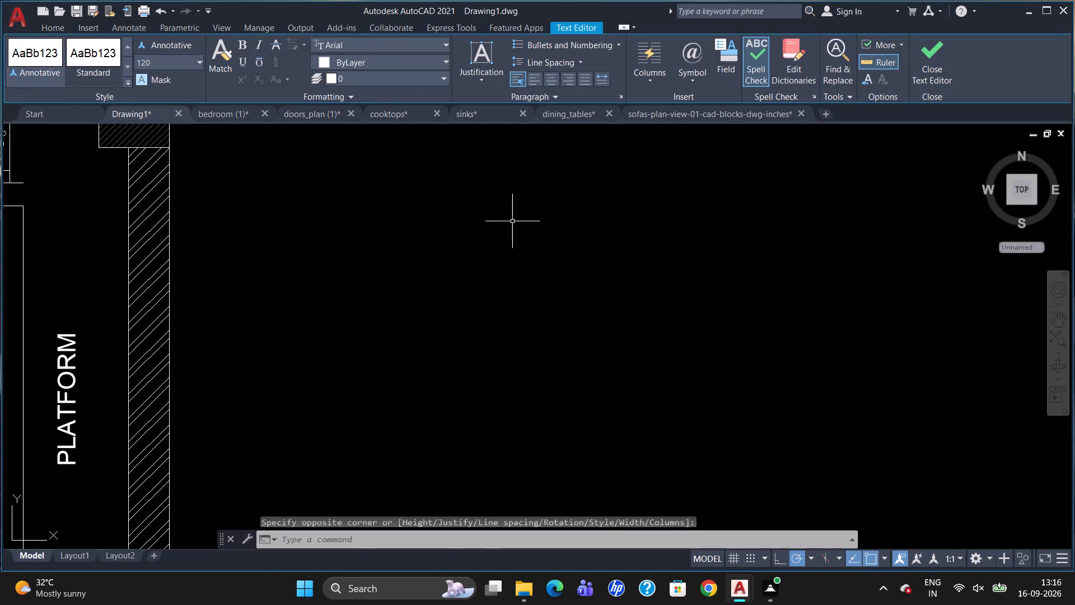
Shift the EX text slightly up and away from the small rectangle, toward the KW tag.
scroll(625, 266, down, 3)
scroll(465, 204, up, 3)
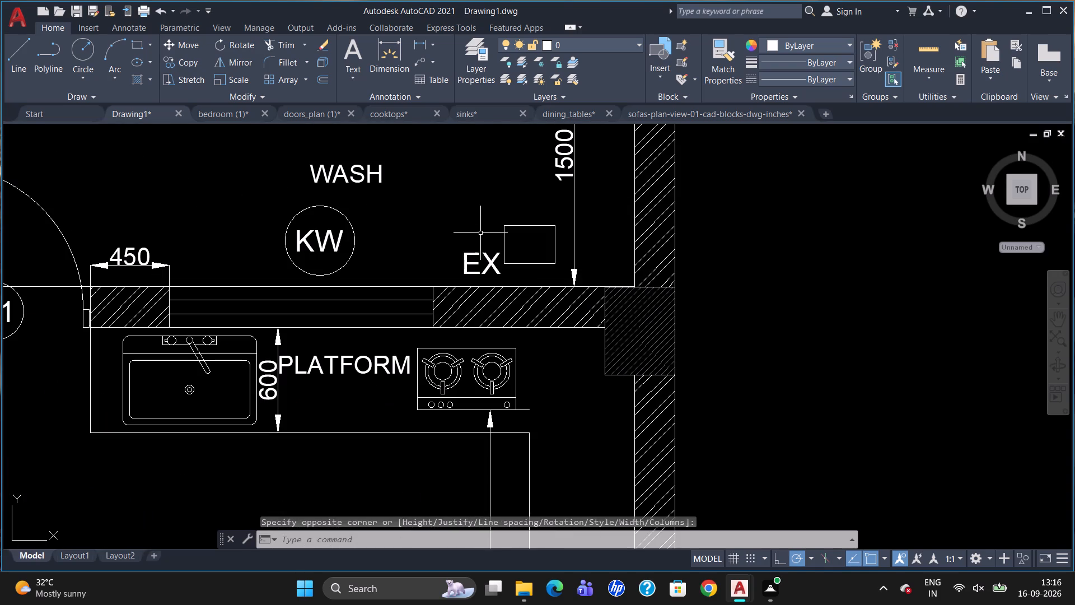
click(486, 258)
scroll(485, 258, up, 2)
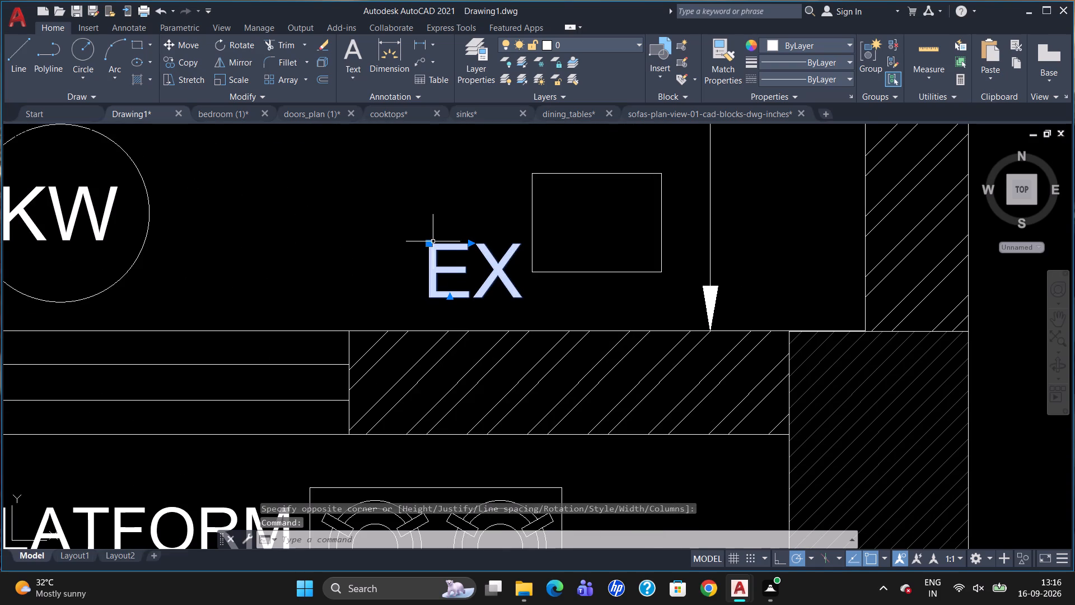
click(430, 243)
click(413, 239)
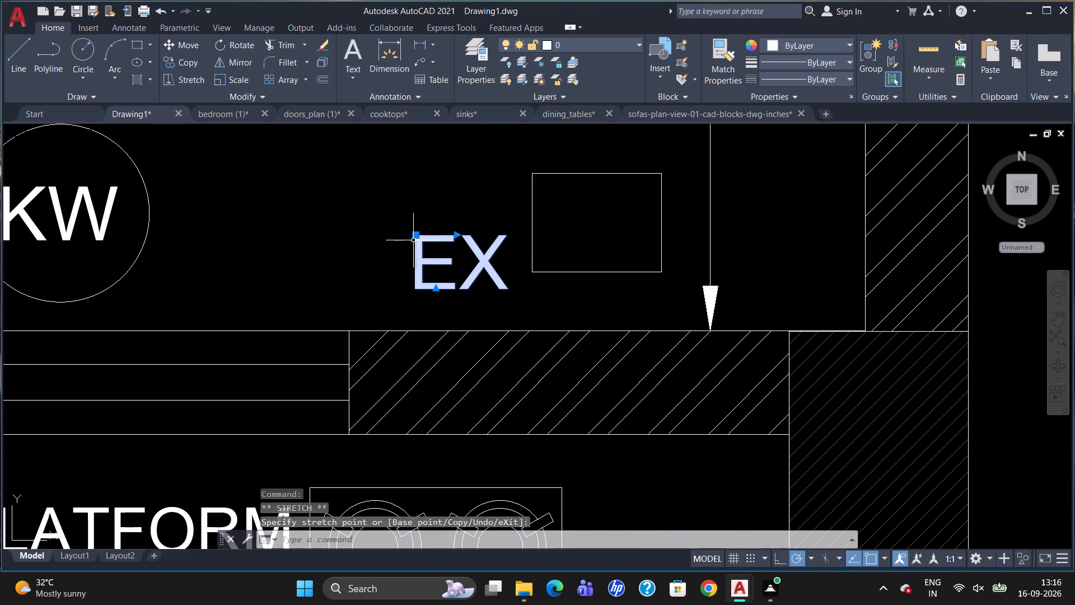
key(Escape)
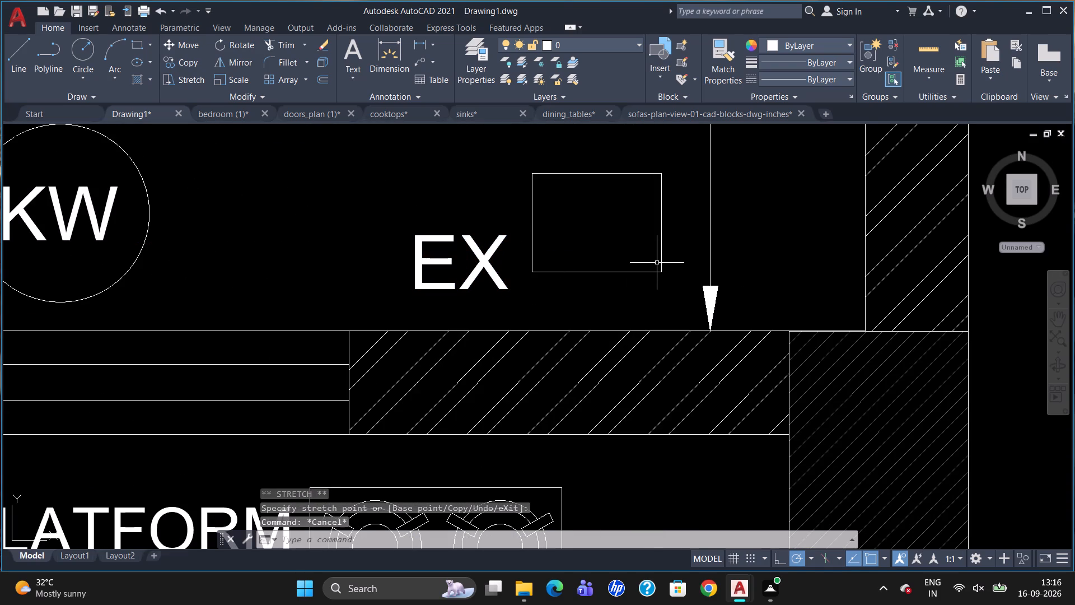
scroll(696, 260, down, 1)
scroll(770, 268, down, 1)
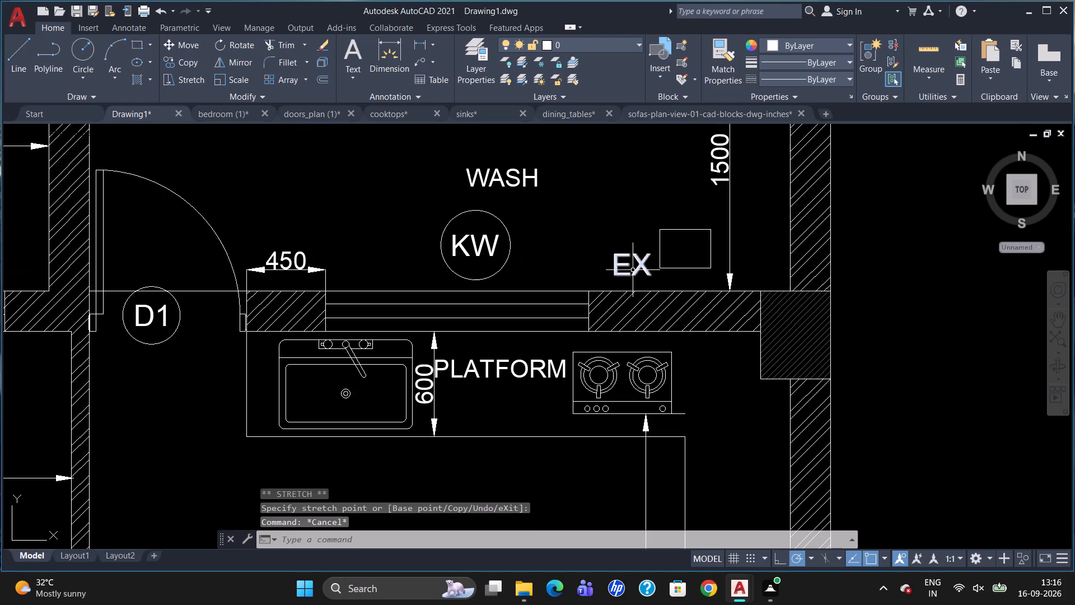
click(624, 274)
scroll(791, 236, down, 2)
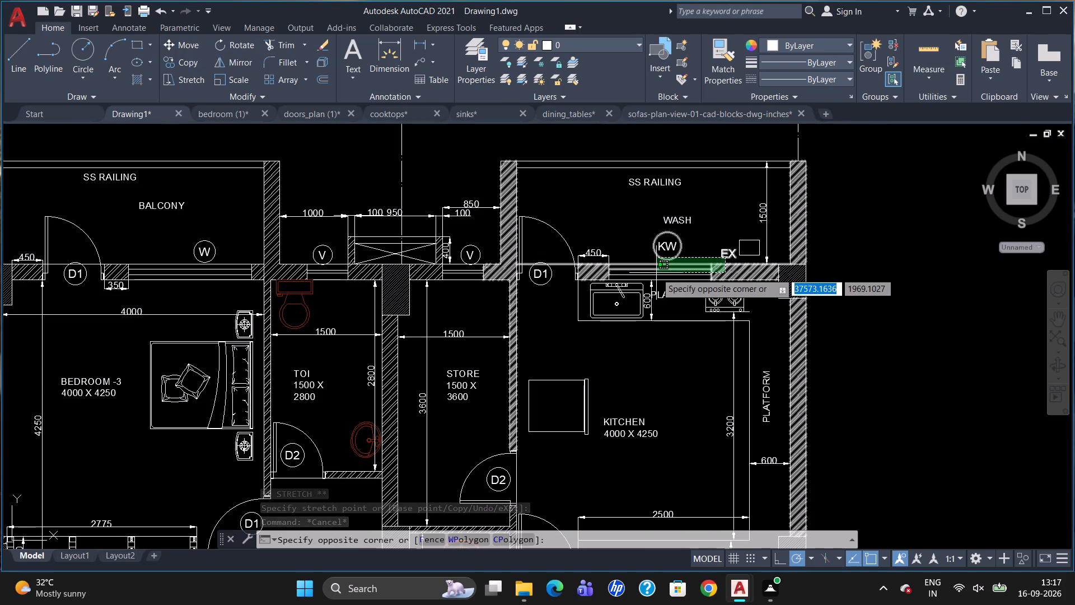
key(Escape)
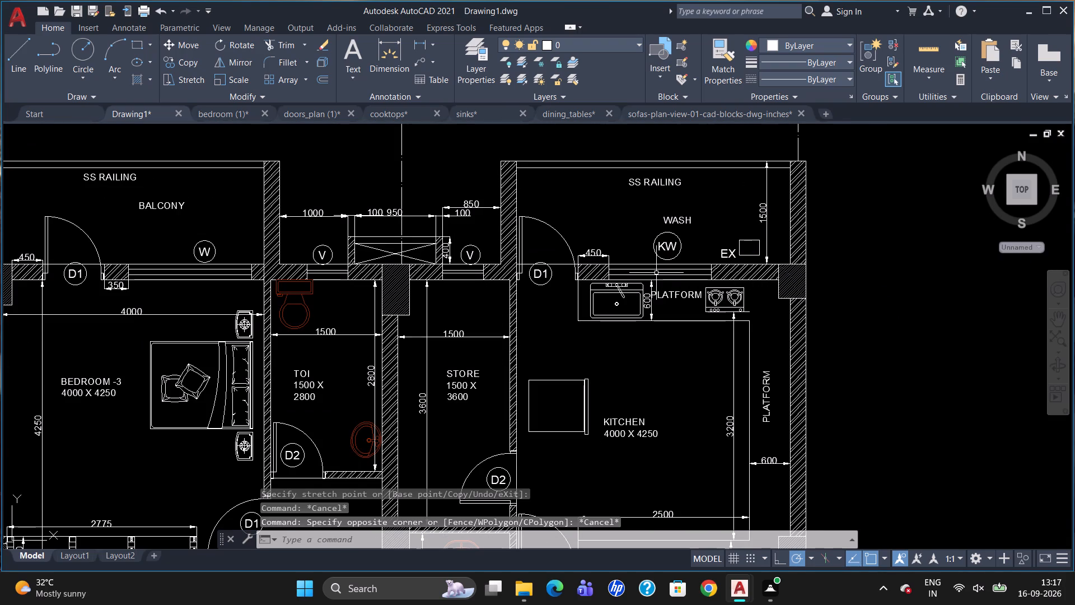
Copy the EX text into the western flat's wash area, between the KW tag and the 1500 dimension.
scroll(834, 171, down, 2)
scroll(779, 217, up, 2)
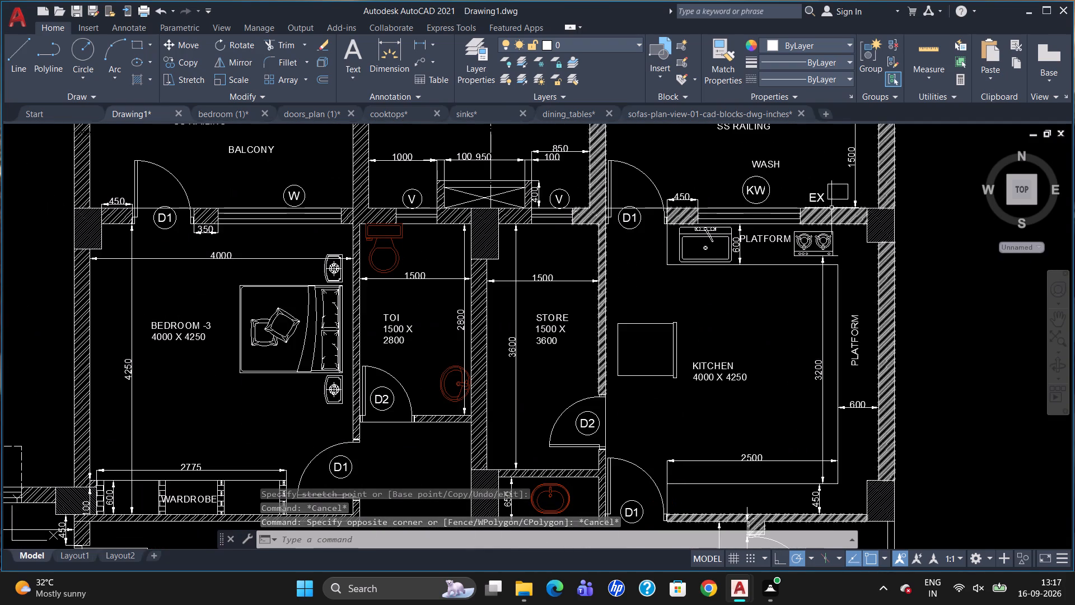
click(814, 199)
text(CO)
key(Return)
click(817, 202)
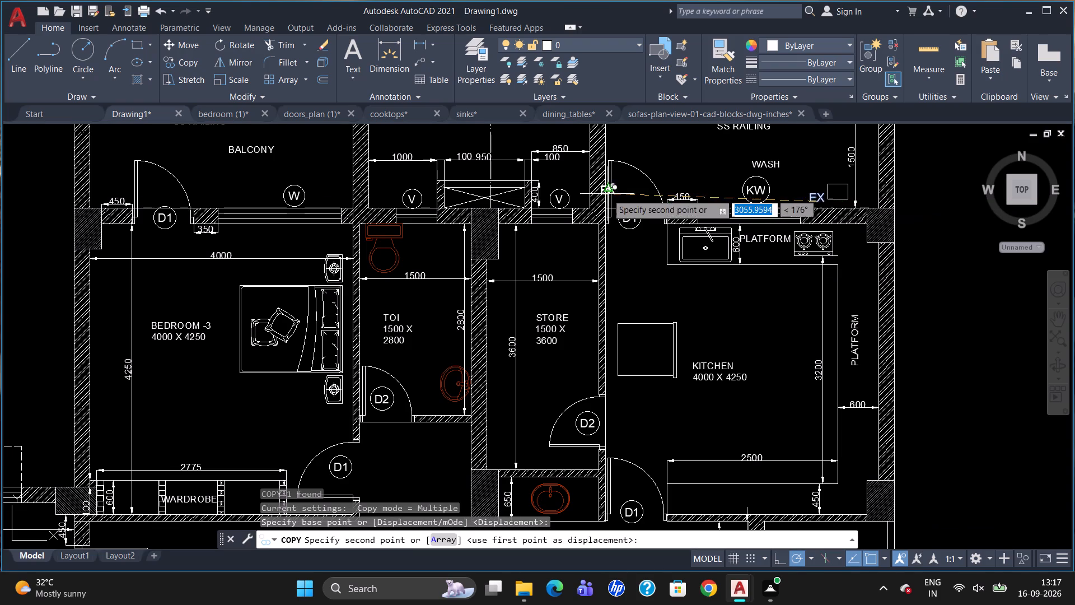
scroll(613, 198, down, 2)
scroll(456, 218, down, 2)
scroll(287, 196, up, 2)
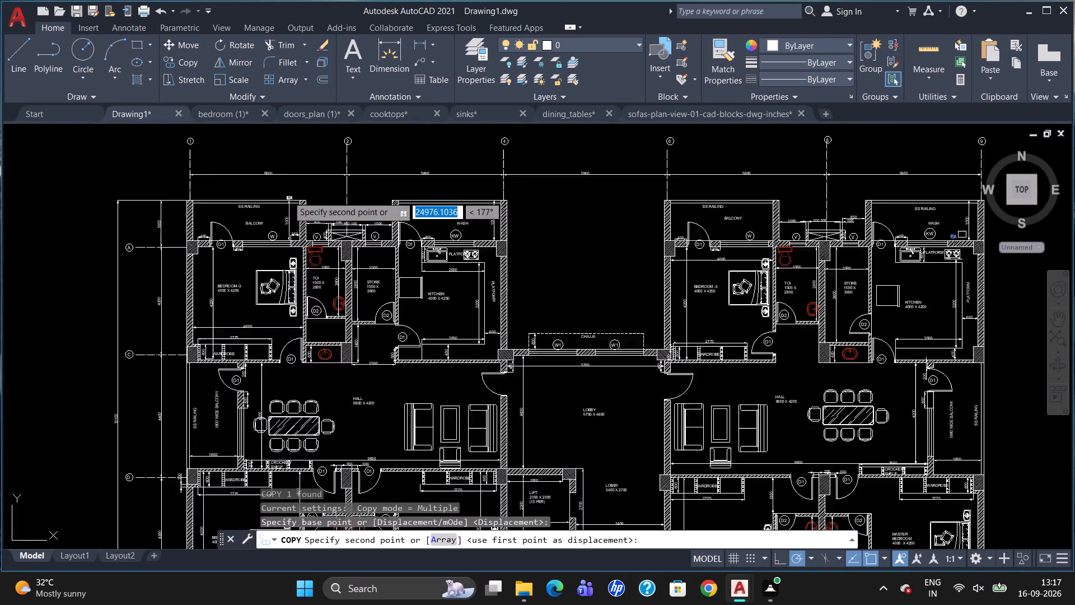
scroll(288, 196, up, 2)
scroll(740, 294, up, 3)
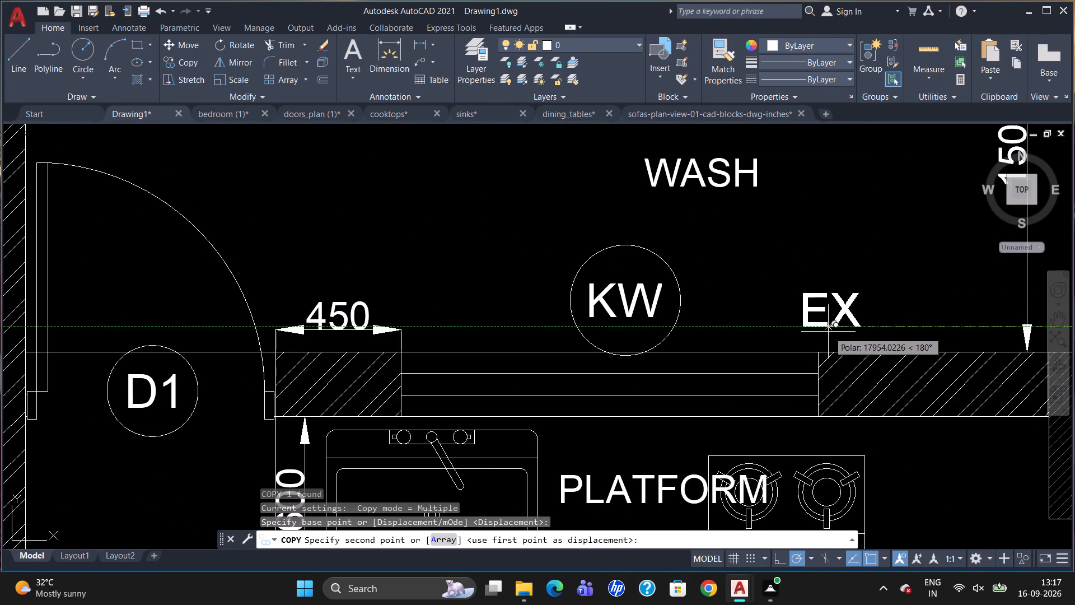
click(843, 331)
key(Escape)
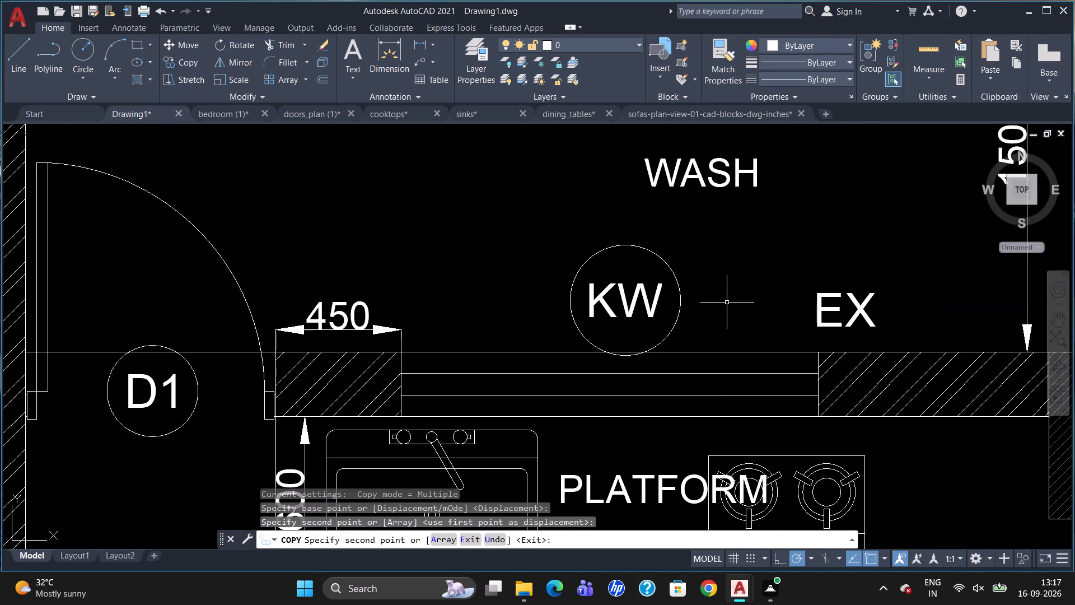
Draw a rectangle about 196 by 167 beside the copied EX text in the western flat's wash area.
text(REC)
key(Return)
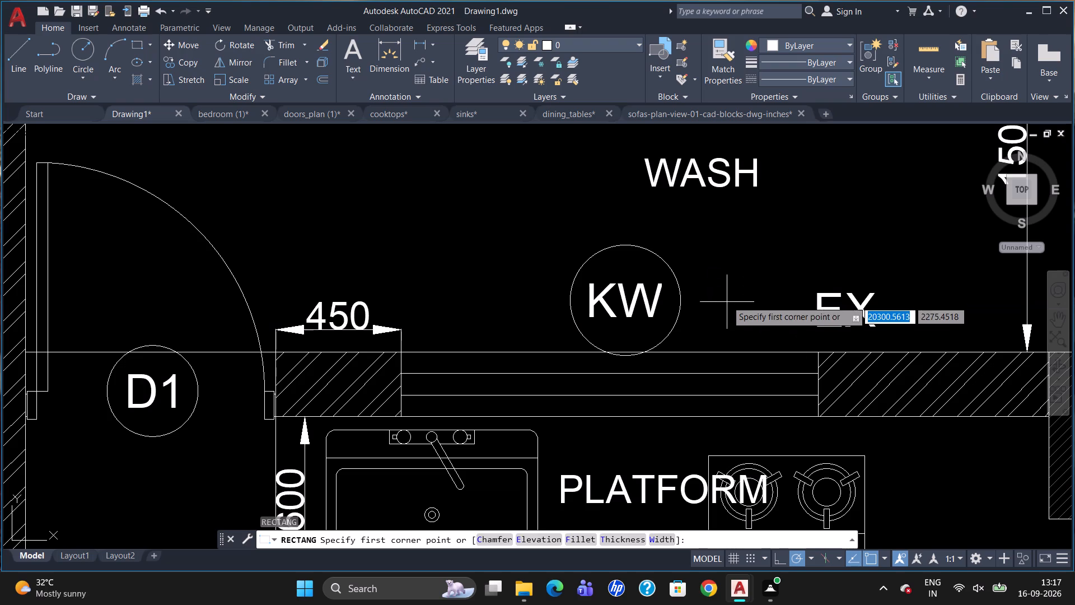
scroll(642, 233, down, 1)
scroll(820, 260, up, 2)
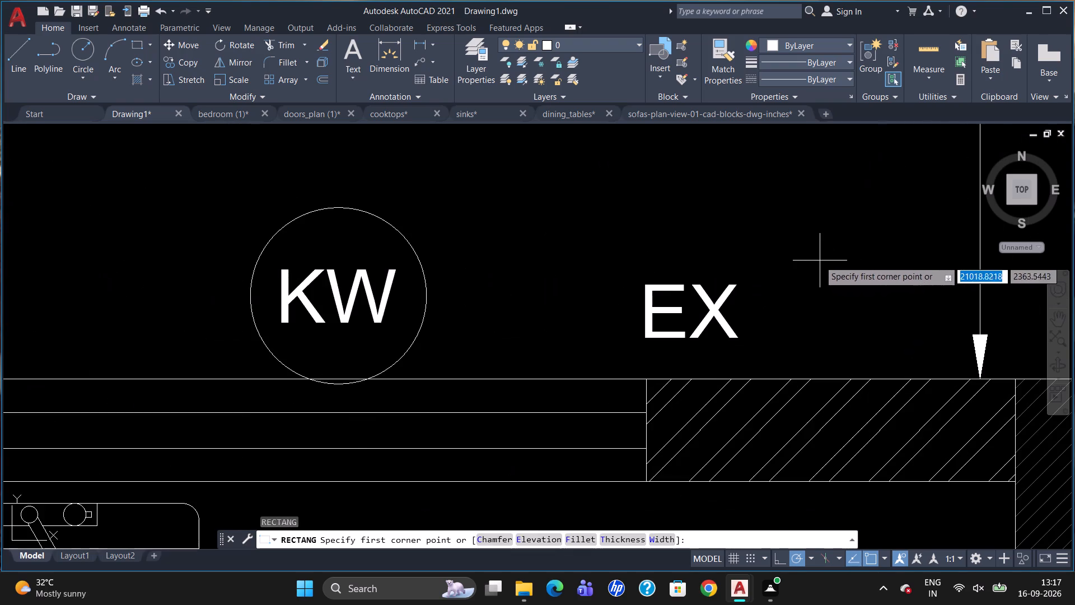
drag(786, 267, 789, 281)
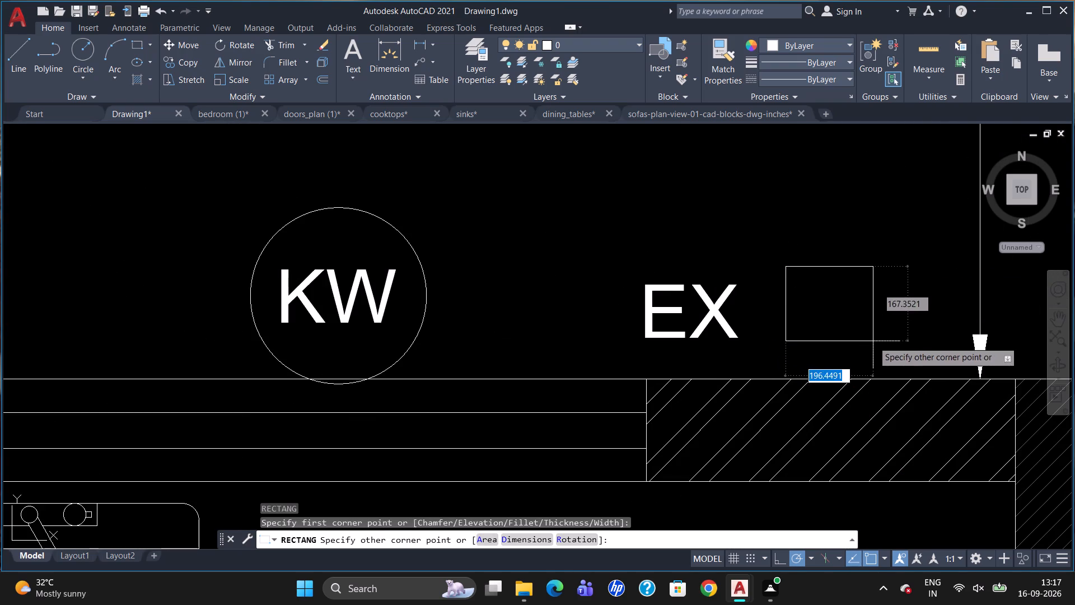
click(873, 340)
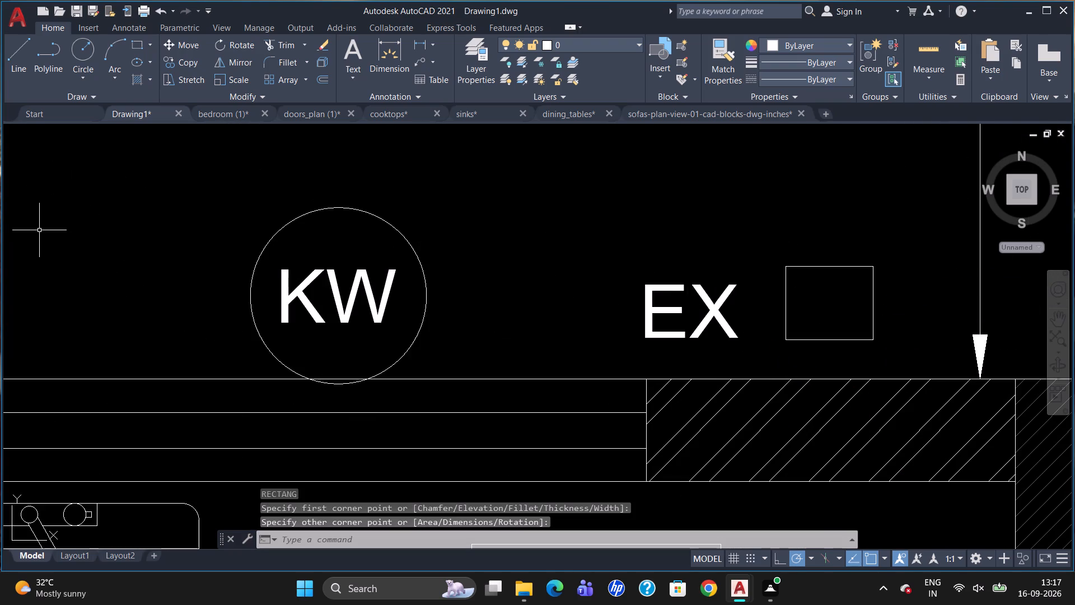
key(Escape)
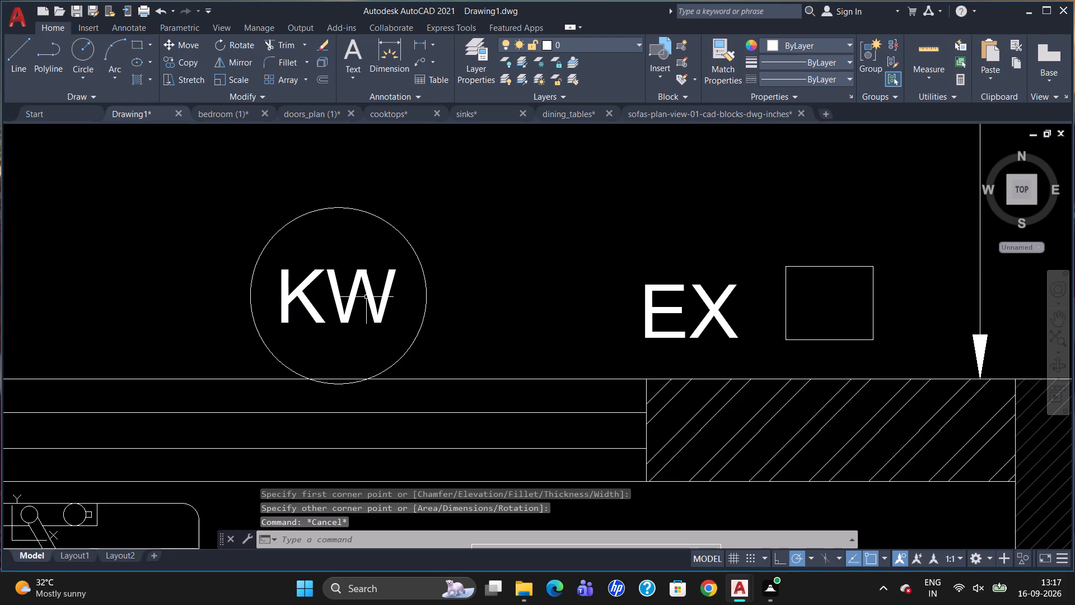
Enclose the EX texts in both wash areas in variable-size circles with a 0.35 offset factor.
click(443, 24)
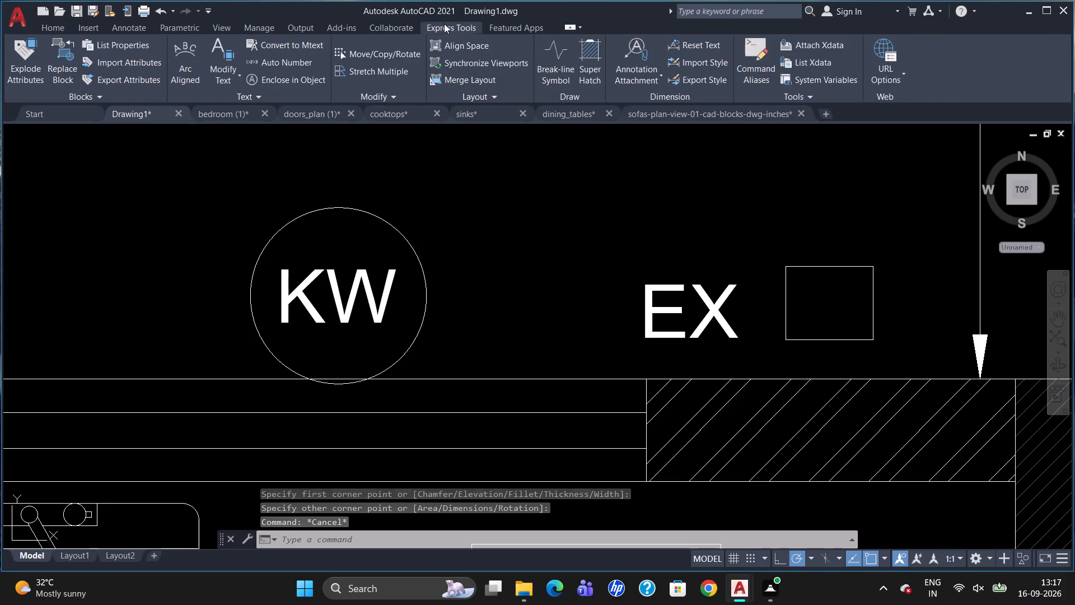
click(297, 77)
click(657, 309)
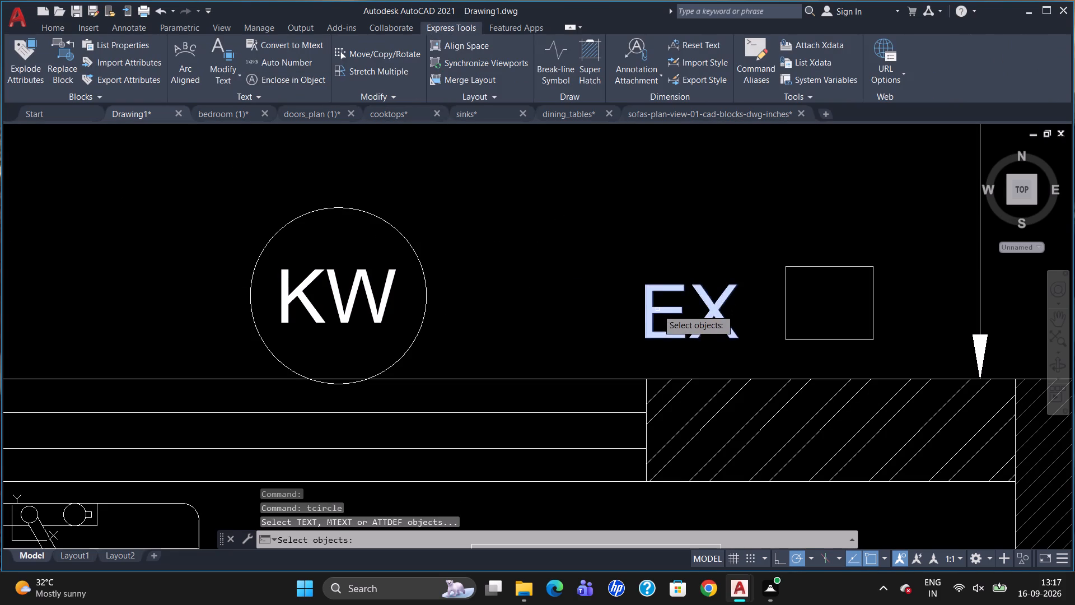
scroll(592, 258, down, 8)
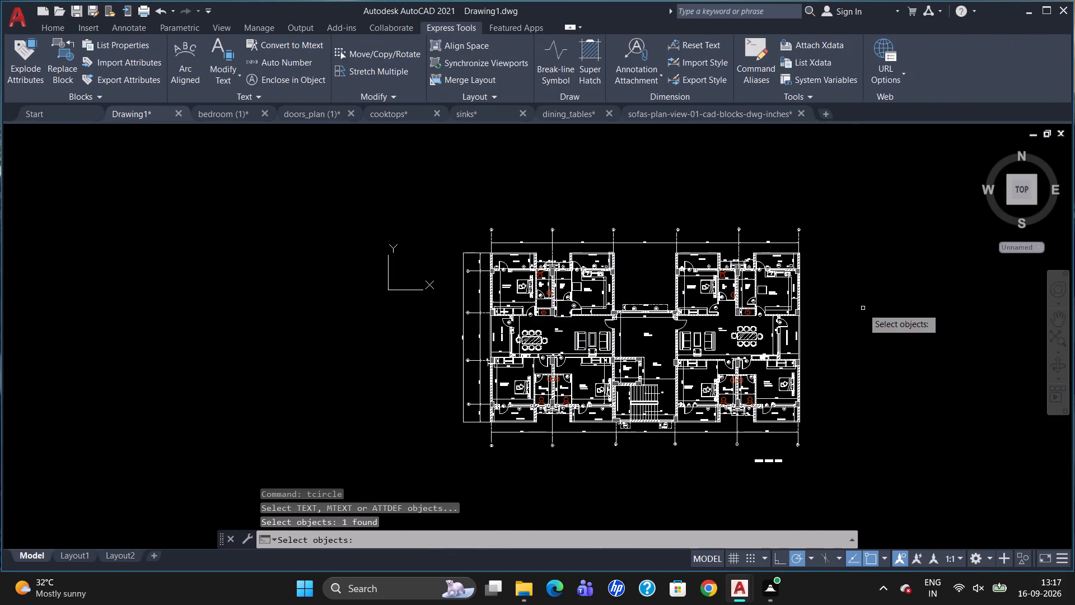
scroll(769, 268, up, 4)
click(895, 268)
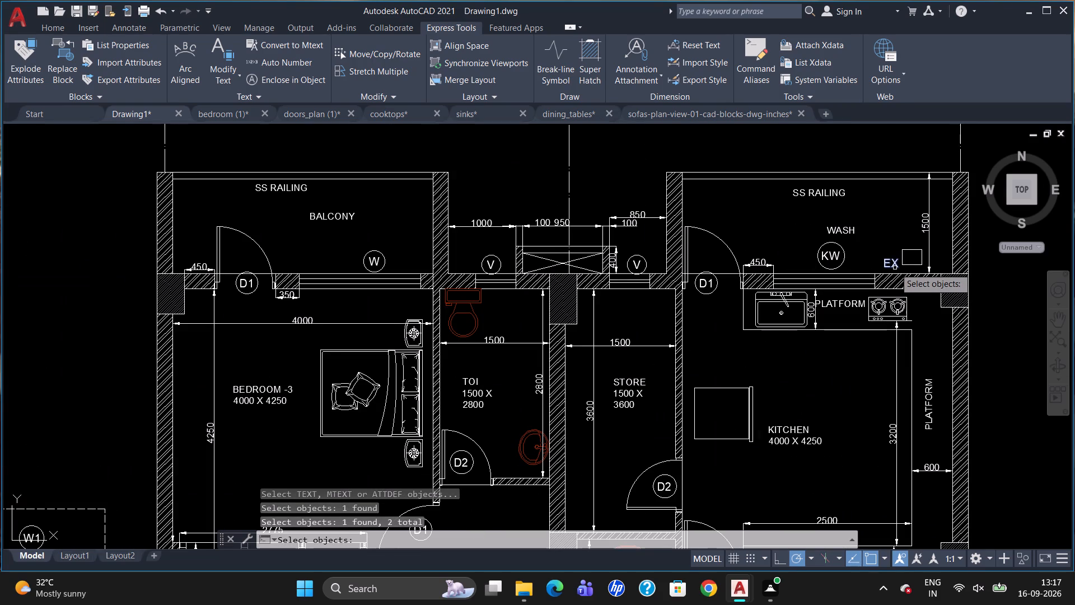
key(Return)
key(Return)
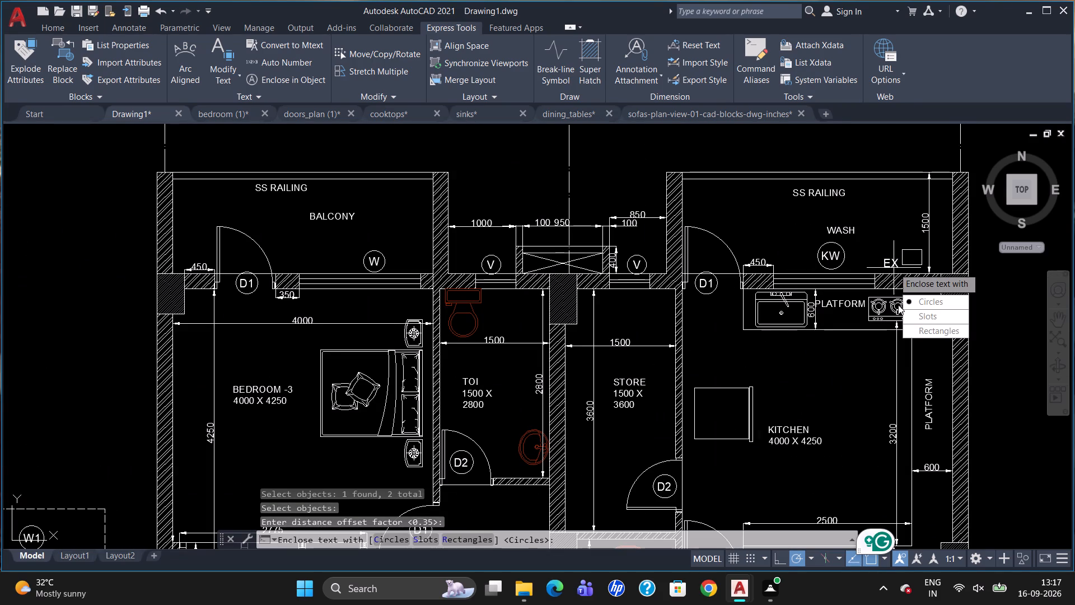
drag(908, 301, 894, 268)
drag(916, 313, 894, 267)
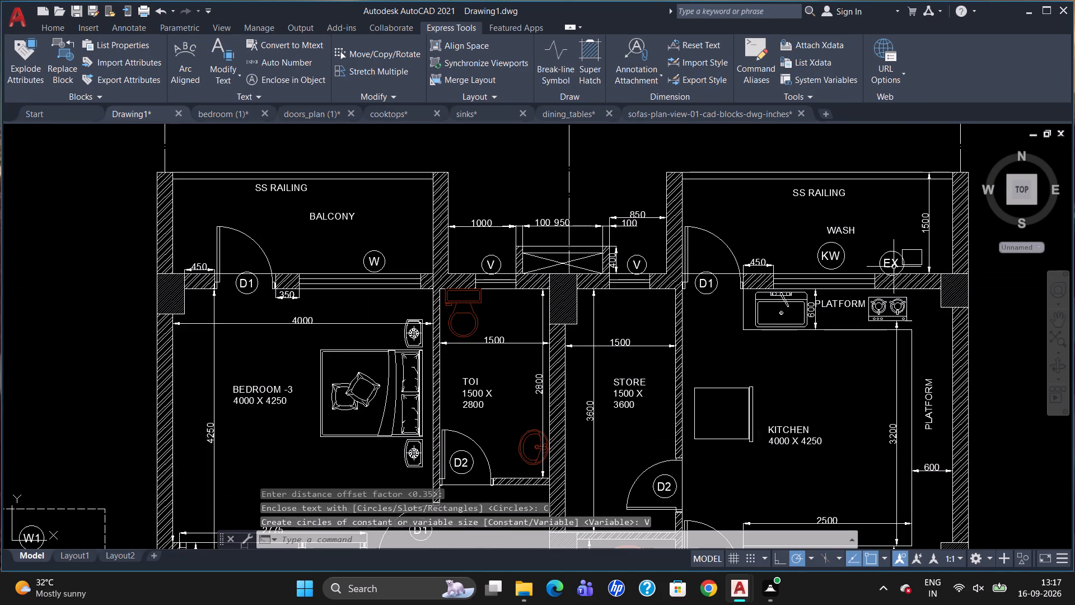
Move the small rectangle in the eastern flat's wash area slightly east, clear of the circle around EX.
scroll(812, 235, down, 3)
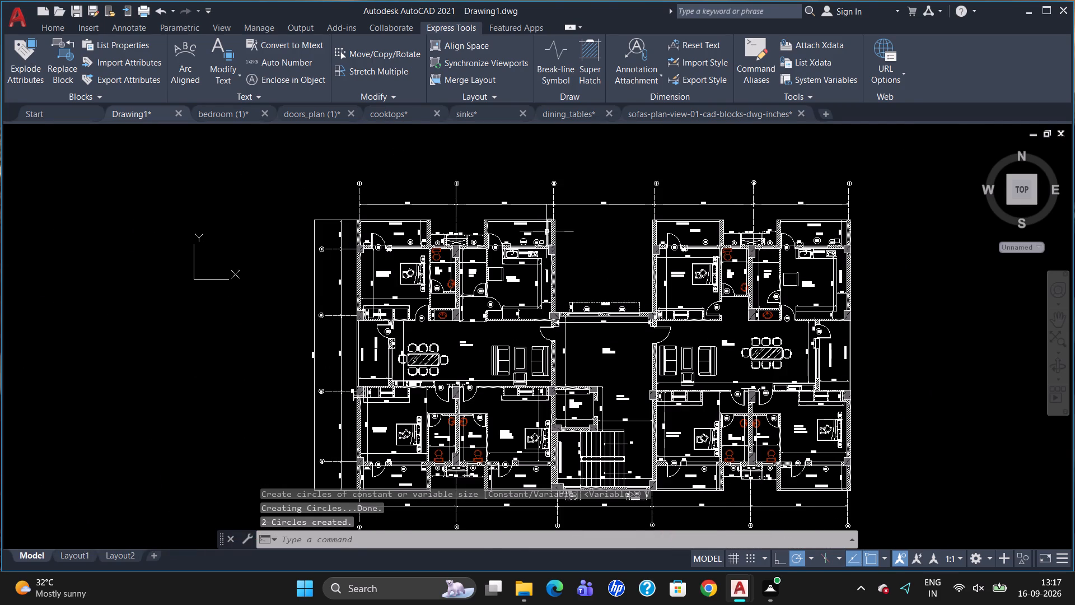
scroll(546, 231, up, 4)
scroll(453, 236, down, 2)
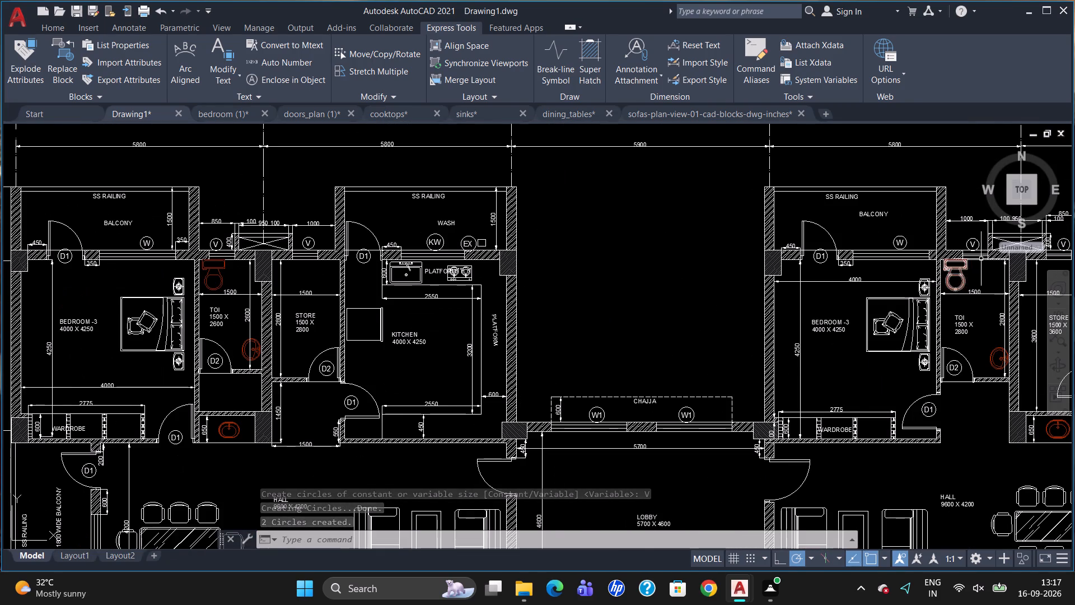
scroll(991, 248, up, 3)
scroll(718, 257, down, 3)
scroll(986, 257, up, 3)
scroll(699, 216, down, 4)
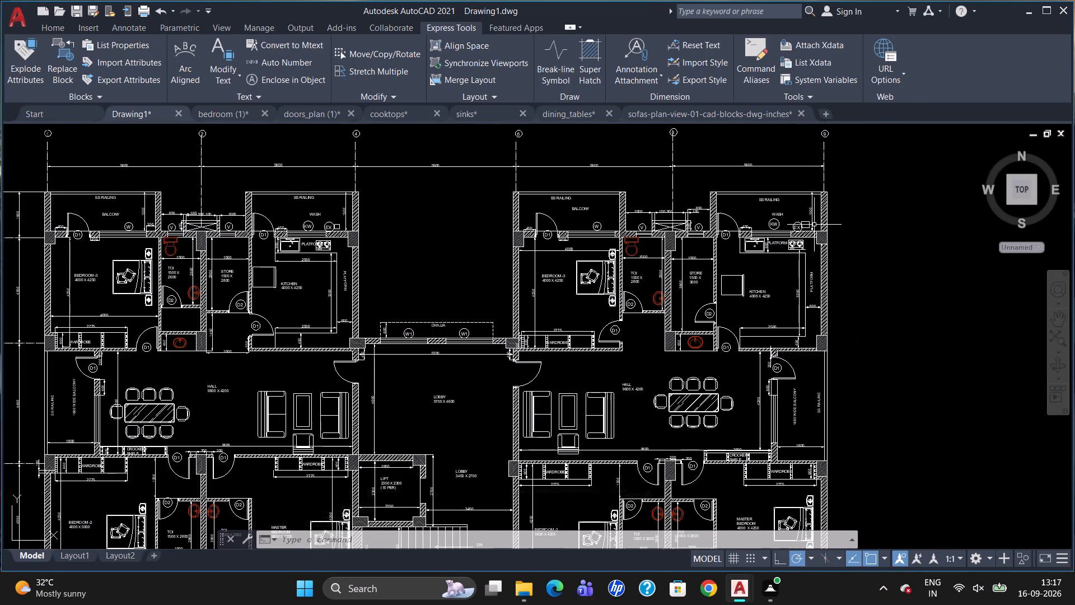
scroll(814, 225, up, 4)
click(770, 236)
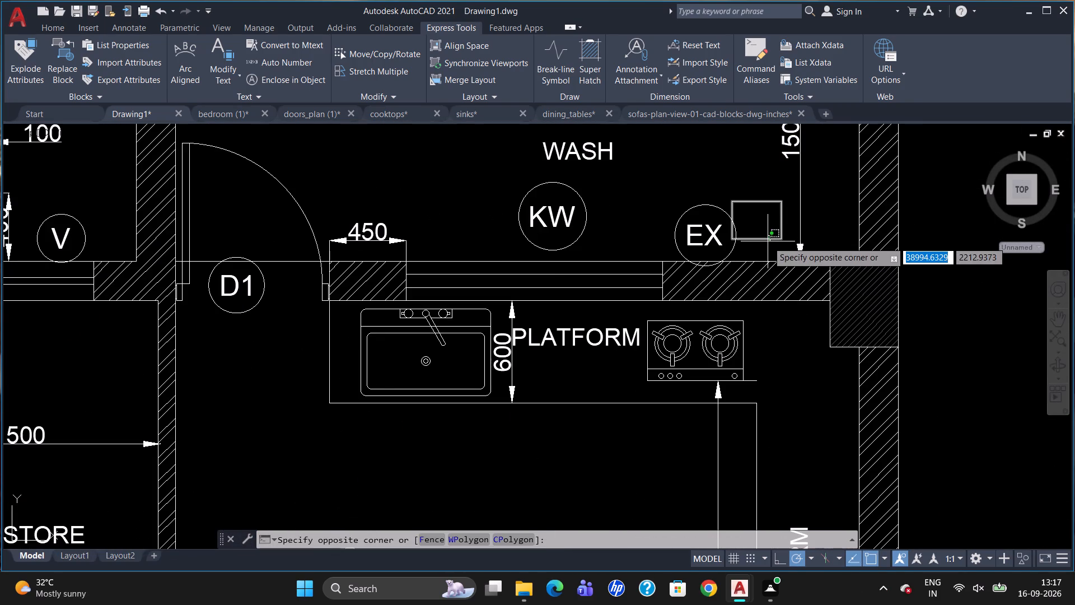
click(768, 241)
scroll(796, 207, up, 1)
key(m)
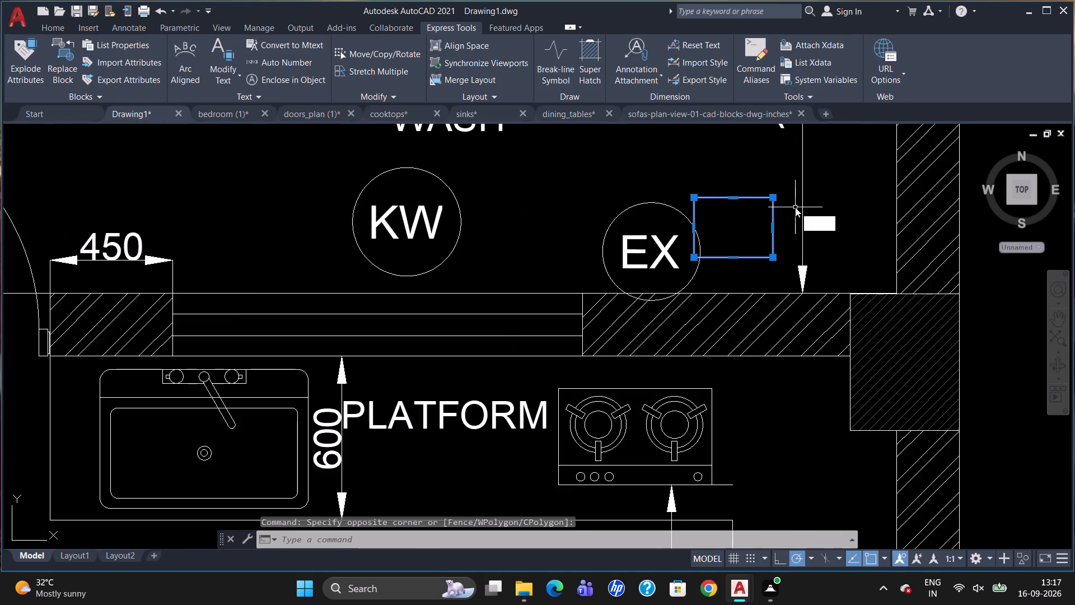
key(Return)
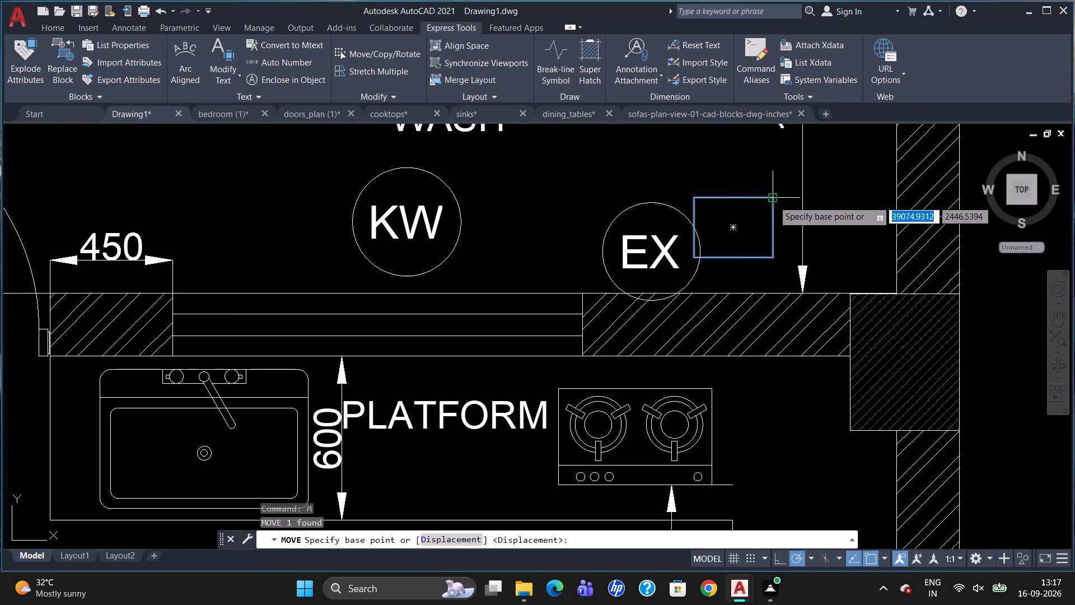
click(773, 201)
click(787, 201)
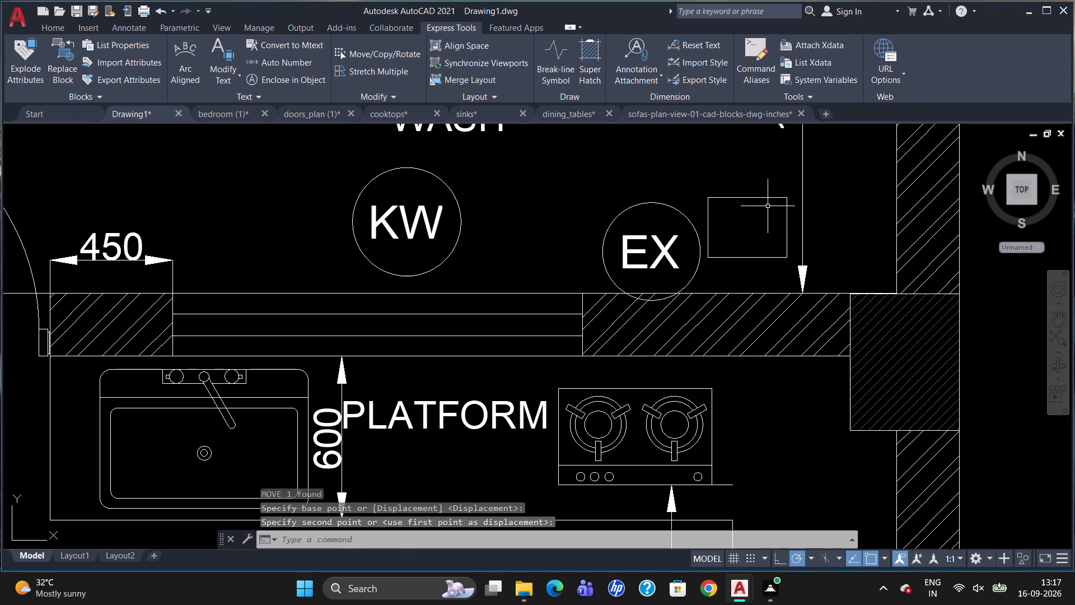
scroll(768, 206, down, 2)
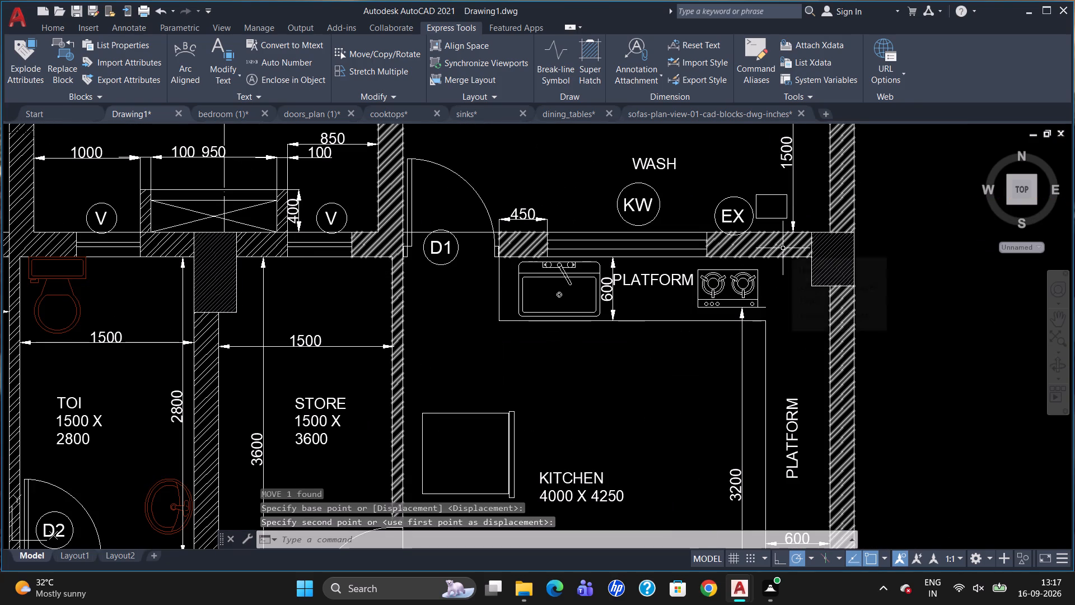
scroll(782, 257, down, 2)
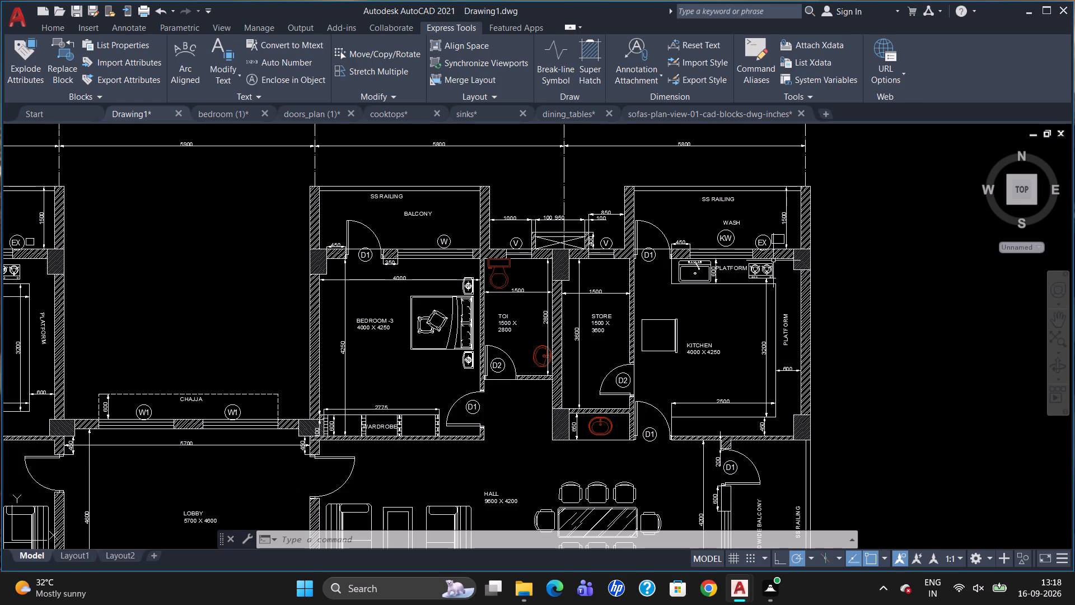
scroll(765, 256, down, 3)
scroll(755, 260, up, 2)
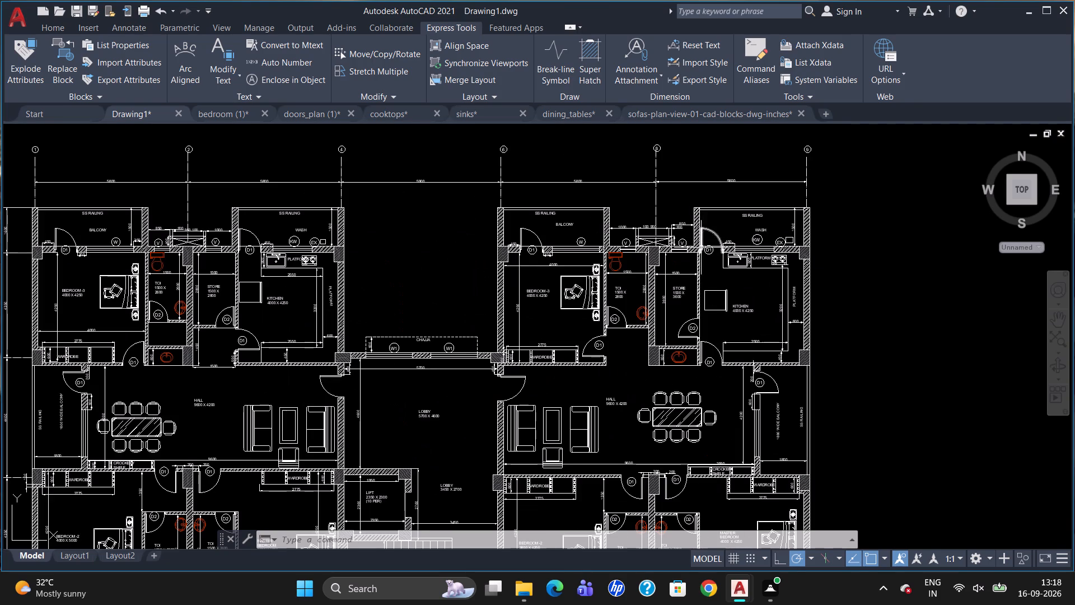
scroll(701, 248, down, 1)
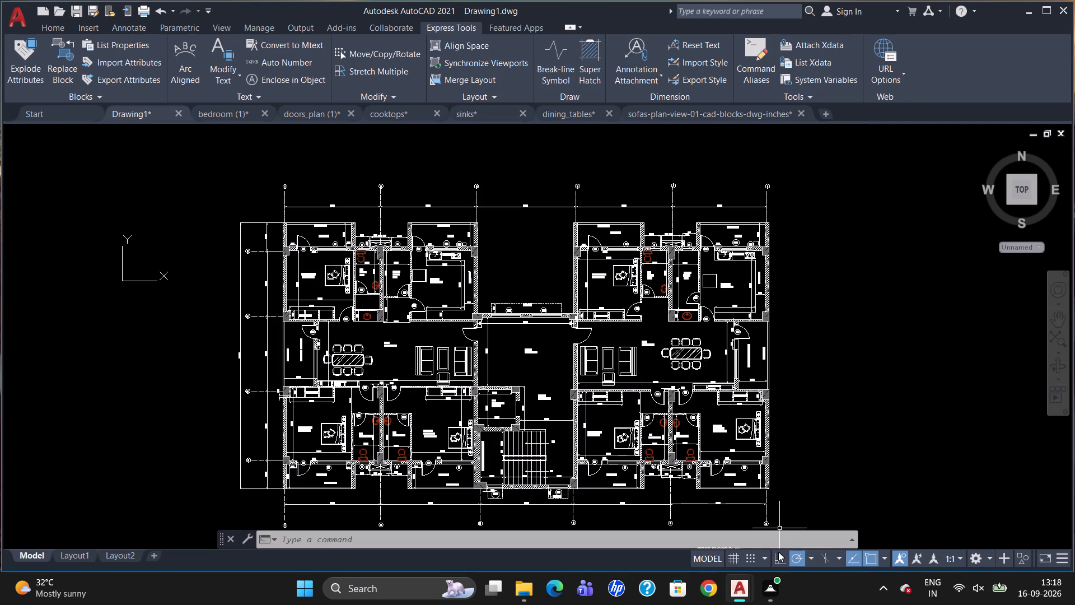
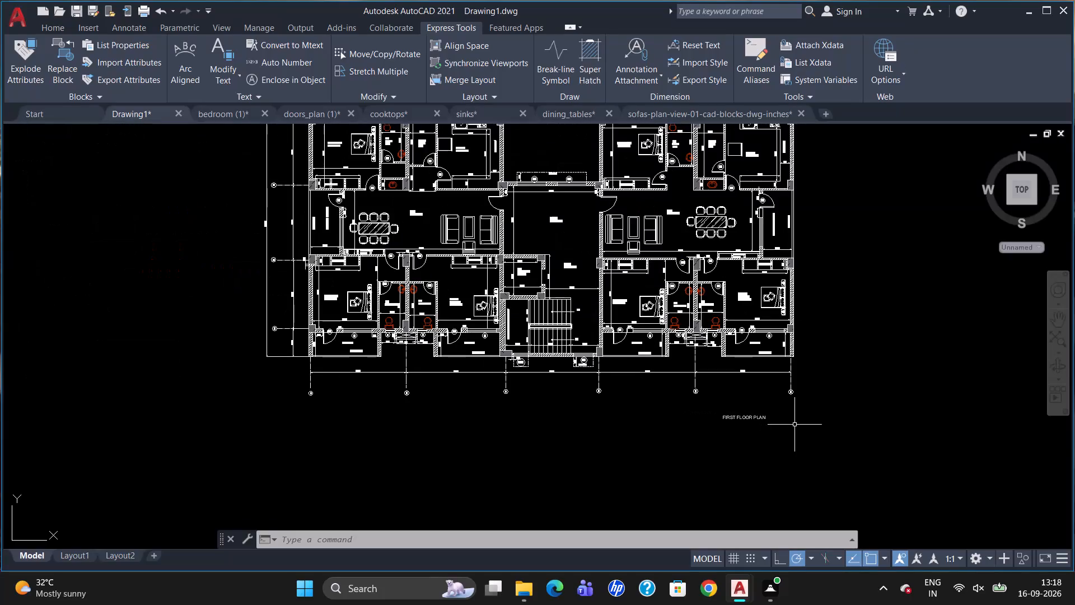
Save the drawing under the file name PRINCIPAL QUARTERS FIRST FLOOR as an AutoCAD 2018 drawing.
scroll(798, 434, down, 1)
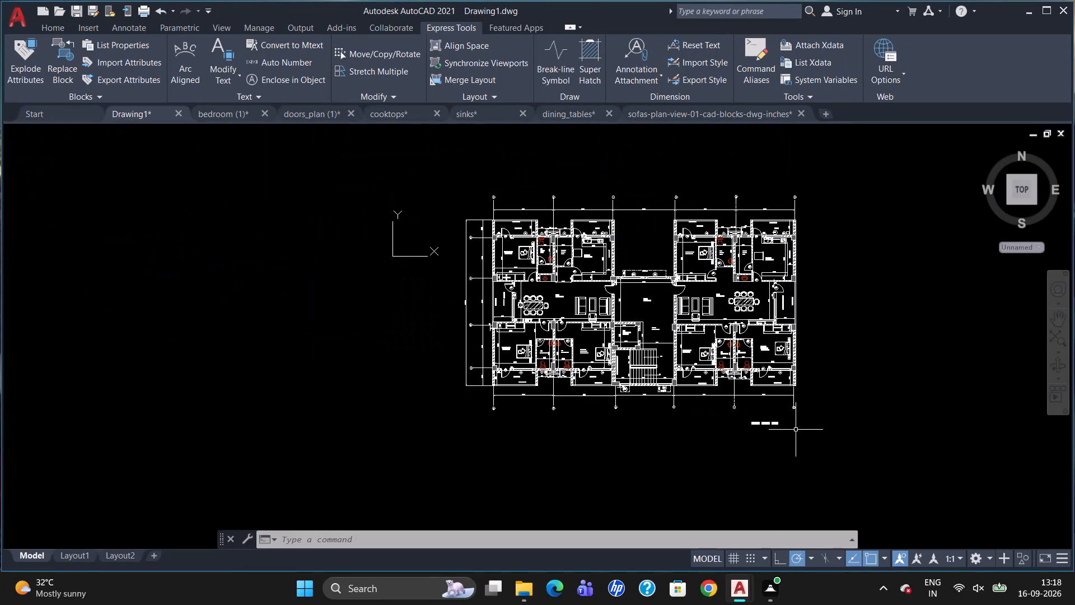
key(ctrl+s)
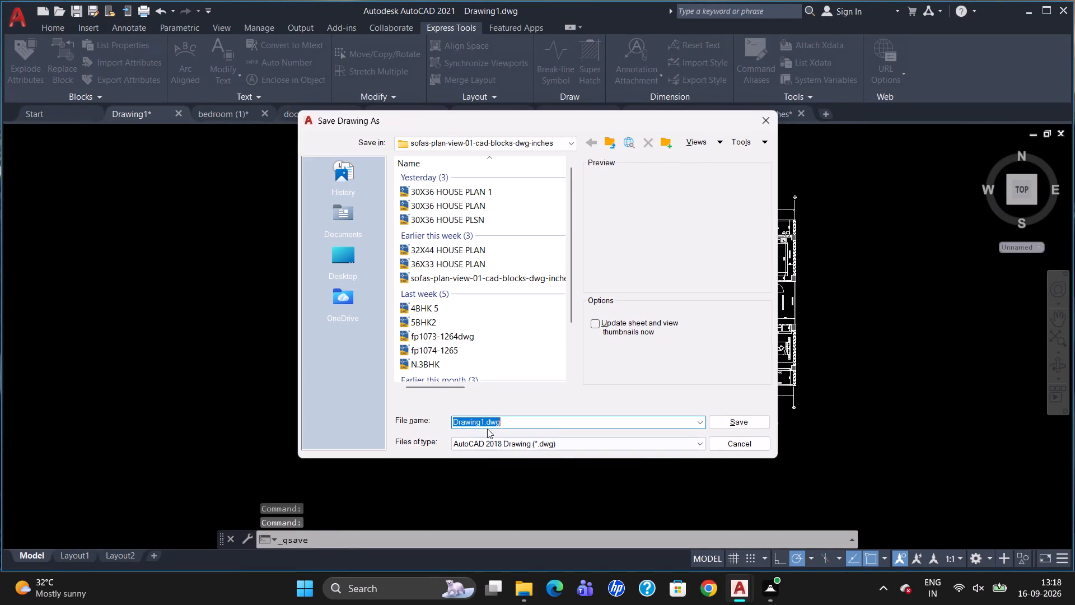
click(479, 421)
key(Right)
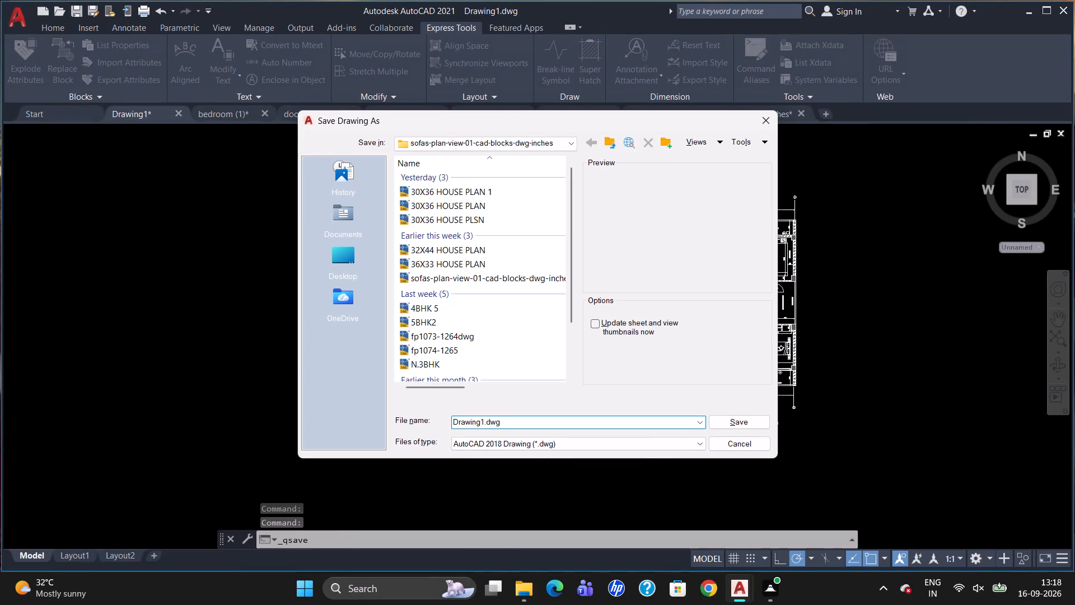
key(BackSpace)
key(BackSpace)
key(BackSpace)
key(BackSpace)
key(BackSpace)
key(BackSpace)
key(BackSpace)
key(BackSpace)
key(BackSpace)
key(BackSpace)
key(BackSpace)
key(BackSpace)
key(BackSpace)
key(BackSpace)
key(BackSpace)
key(BackSpace)
text(PRIM)
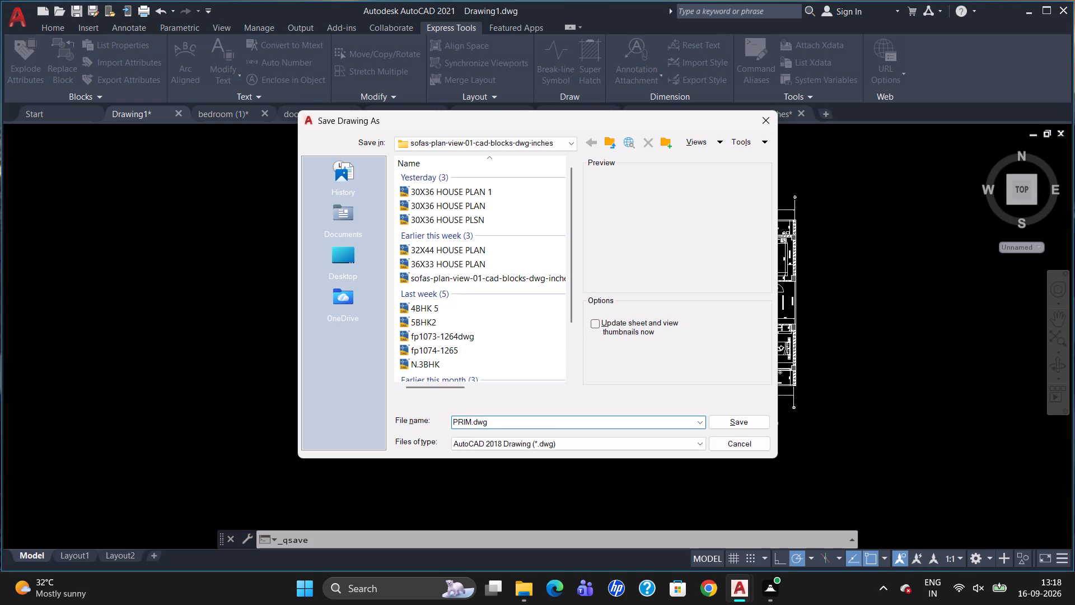
key(BackSpace)
text(NCIPAL QUARTERS FIRS)
text(T FLOOR)
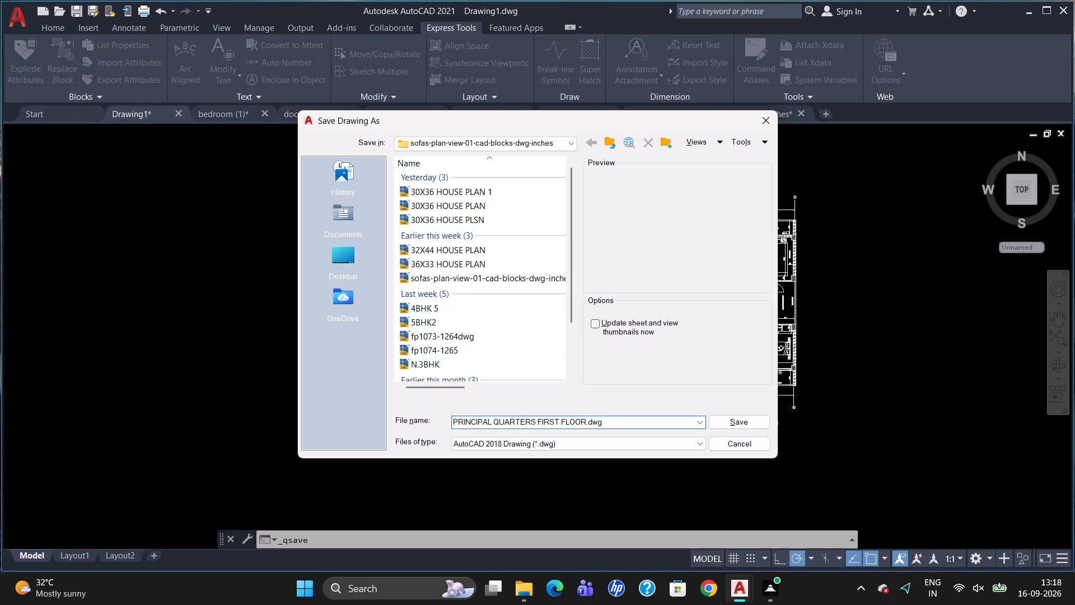
key(Return)
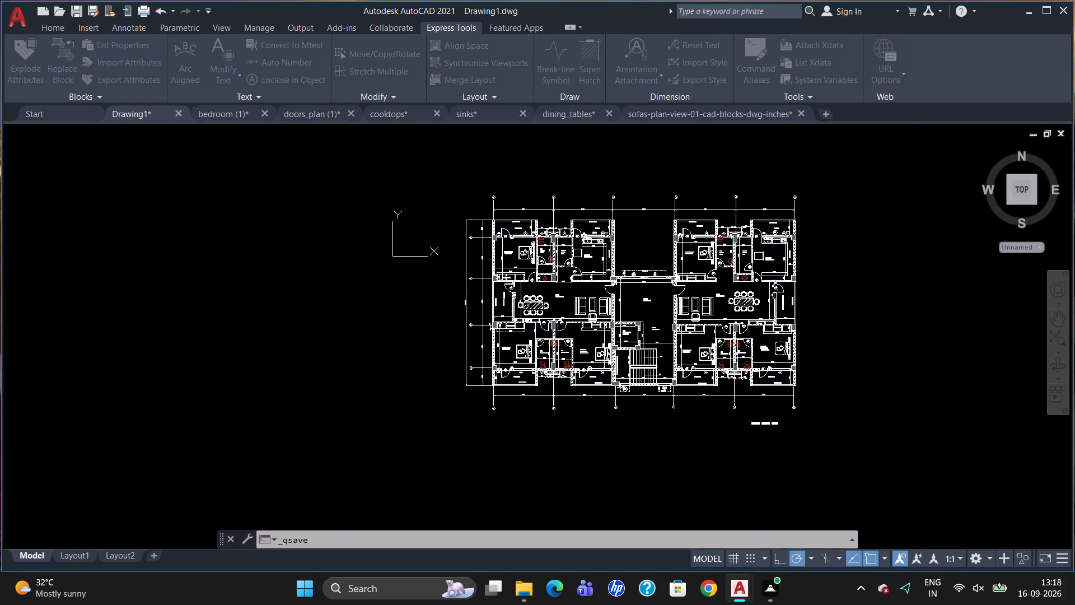
Query the drawing's log file location with the LOGFILENAME variable.
click(579, 543)
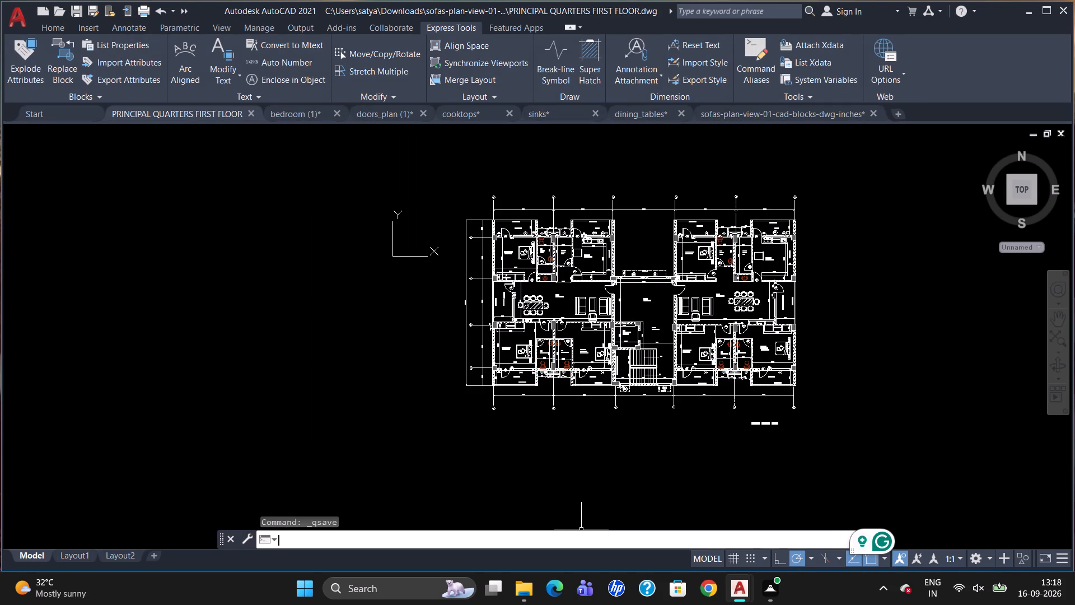
text(LOGFILENAME)
key(Return)
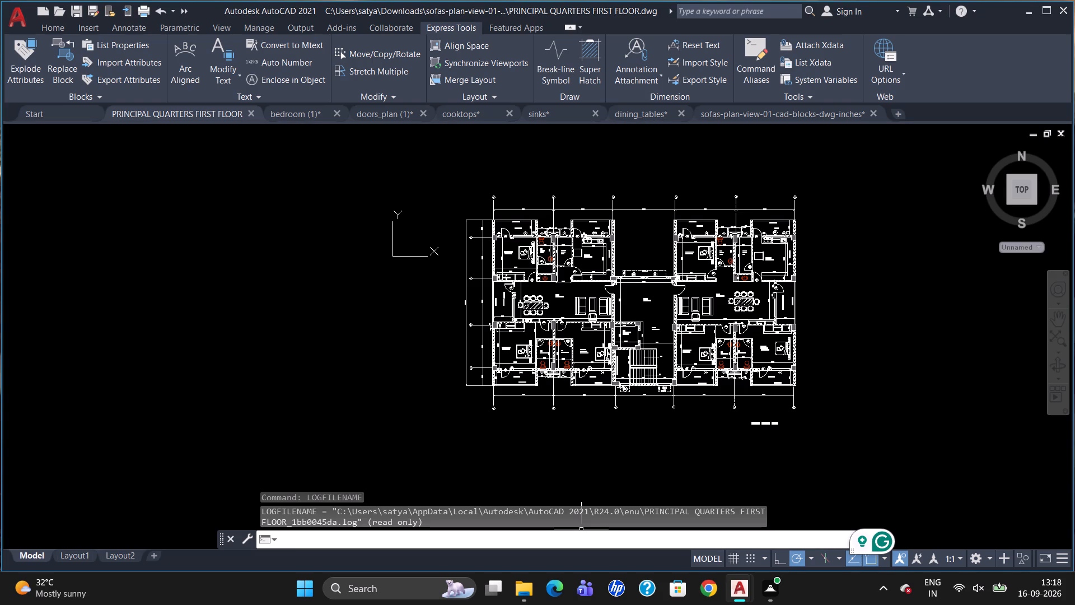
Start plotting the model as a single sheet with DWG To PDF.pc3 as the plotter.
key(ctrl+p)
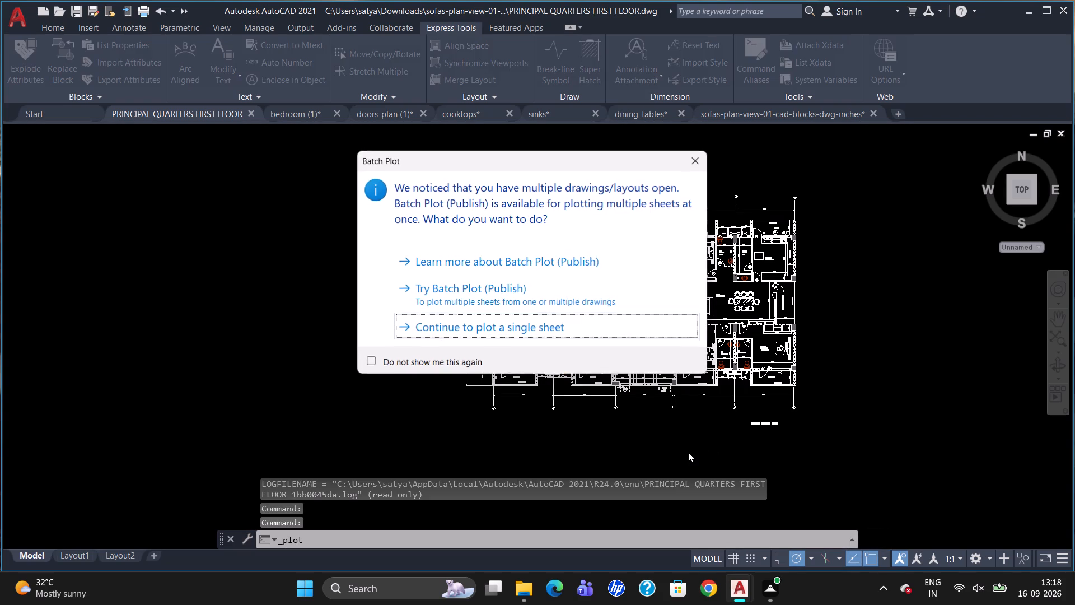
click(604, 326)
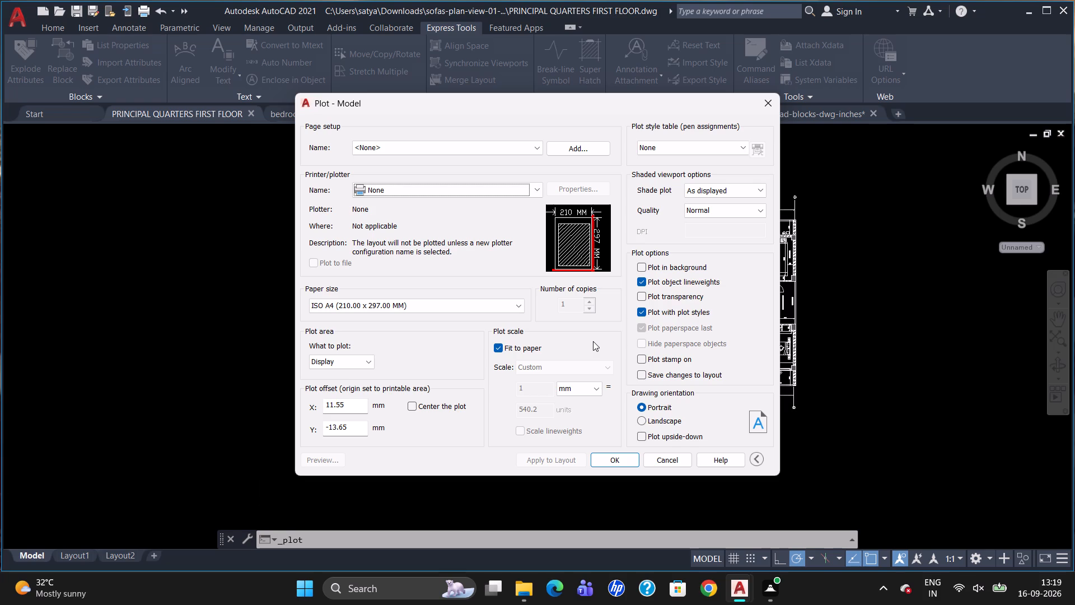
click(537, 190)
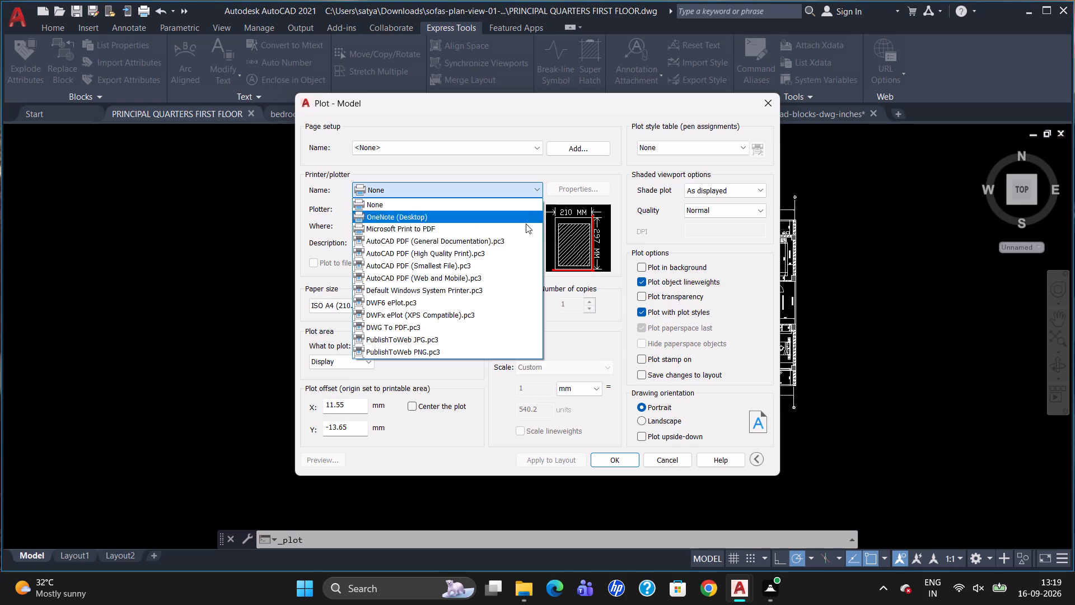
click(445, 325)
Set both the vector quality and the raster image quality of the PDF output to 4800 dpi.
click(512, 265)
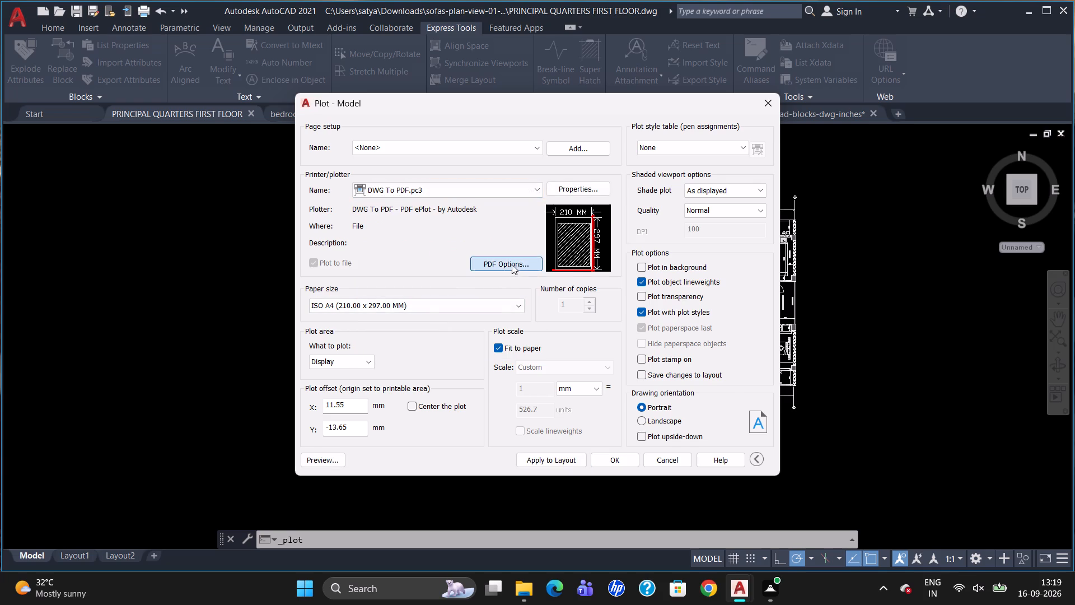
click(534, 232)
click(502, 314)
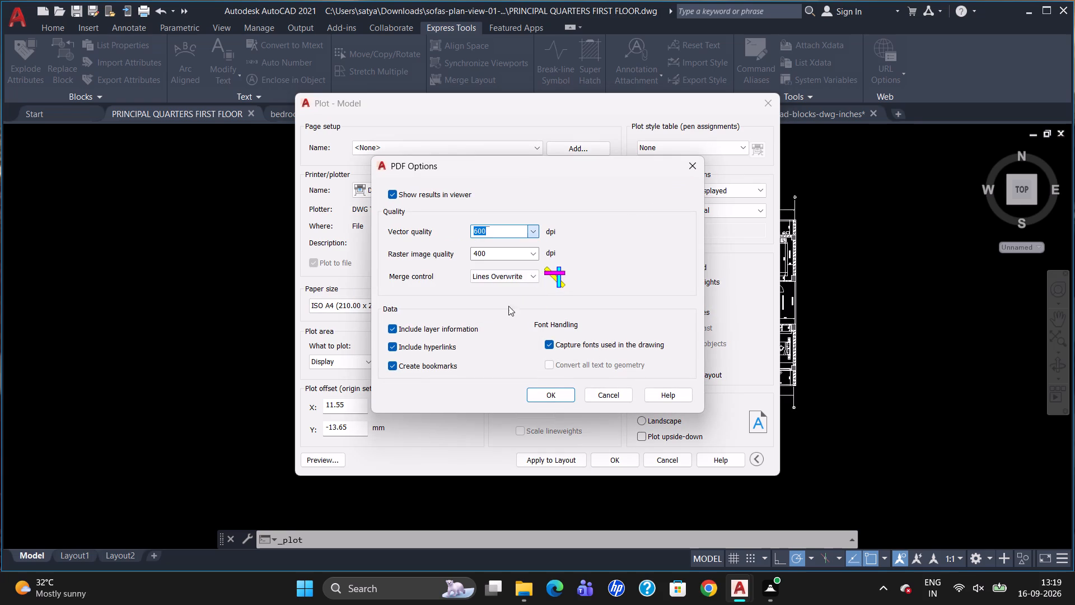
click(537, 253)
click(512, 334)
click(529, 278)
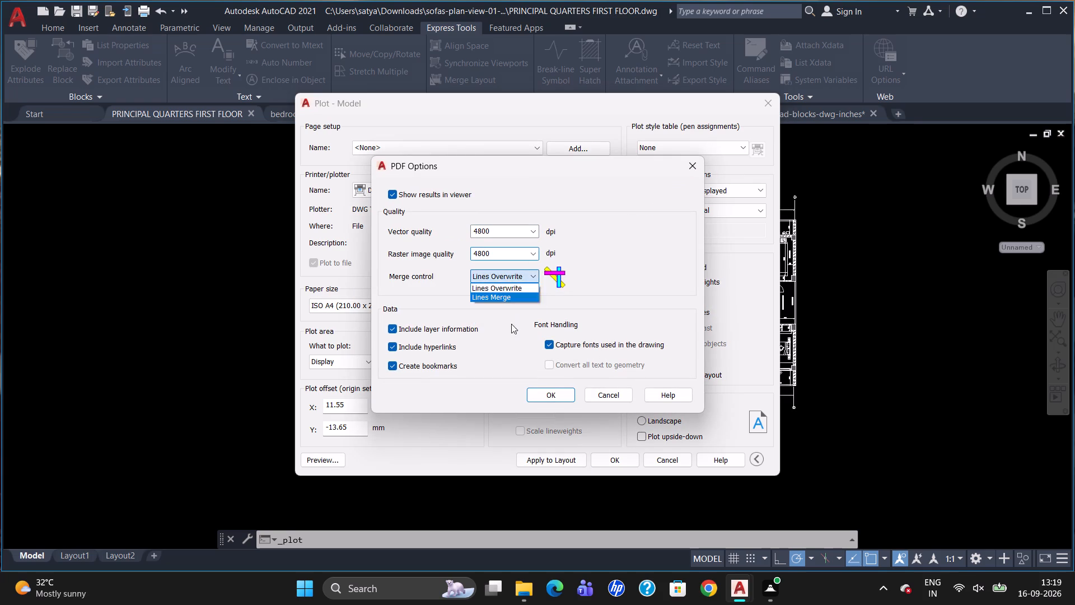
click(509, 336)
click(551, 396)
click(503, 343)
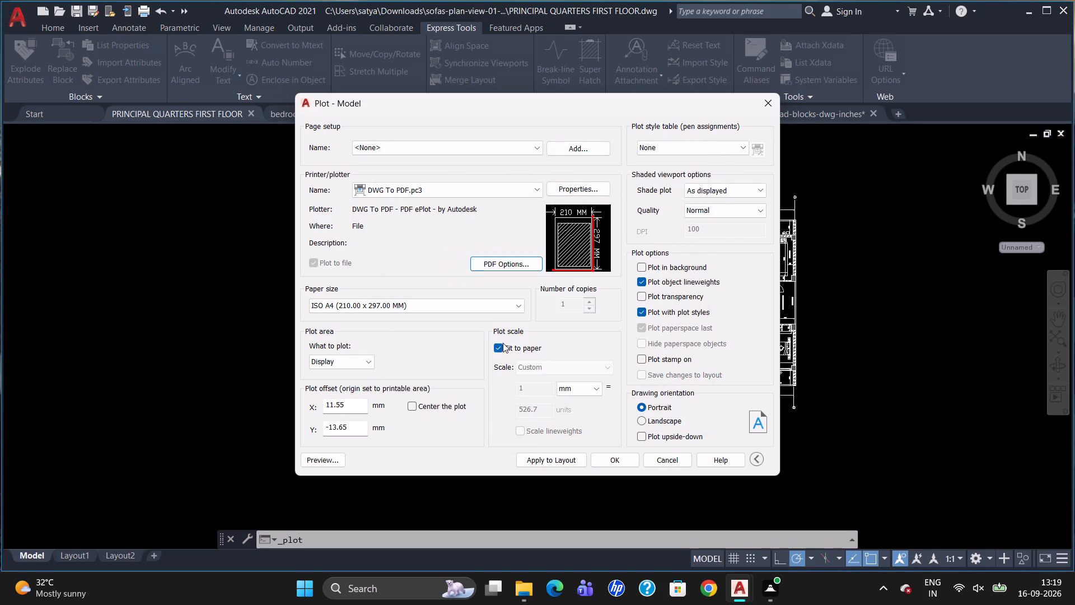
Set the paper size to ISO full bleed A3 (297.00 x 420.00 MM) and center the plot on the sheet.
click(515, 309)
scroll(377, 416, up, 13)
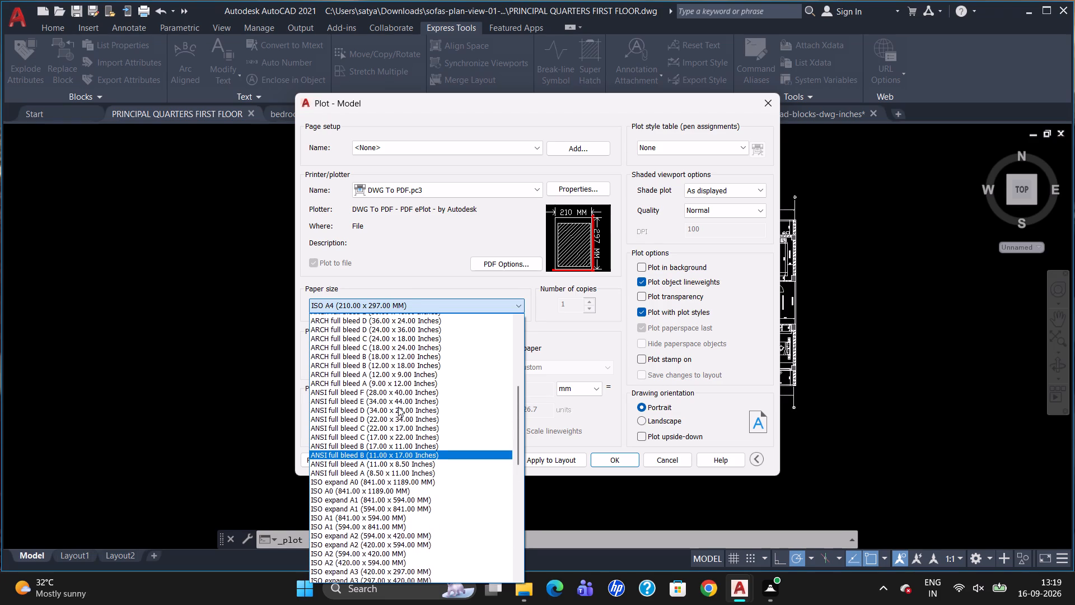
scroll(403, 376, up, 5)
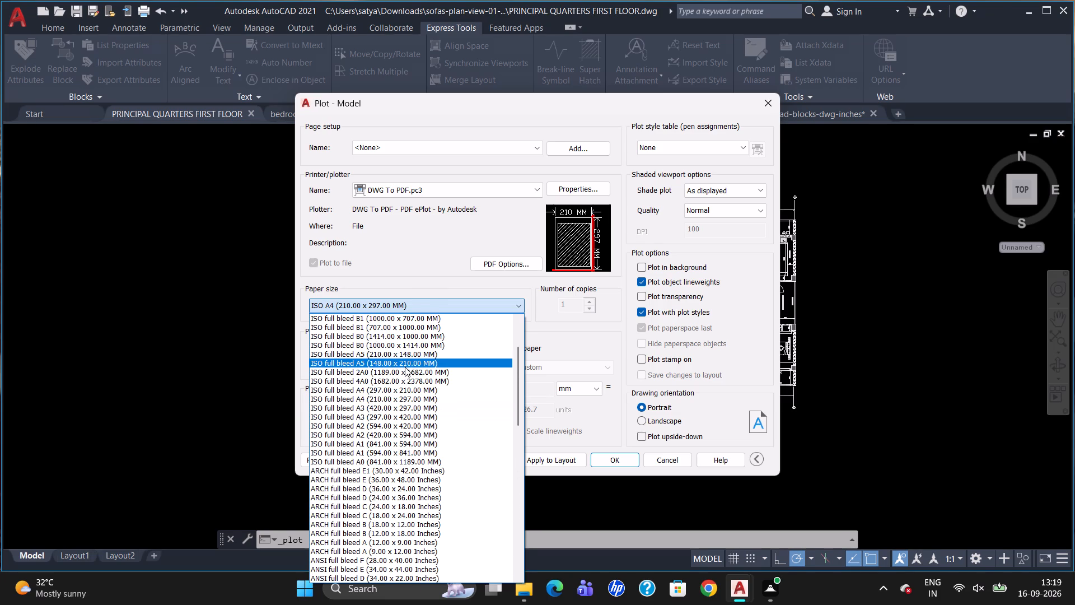
click(398, 417)
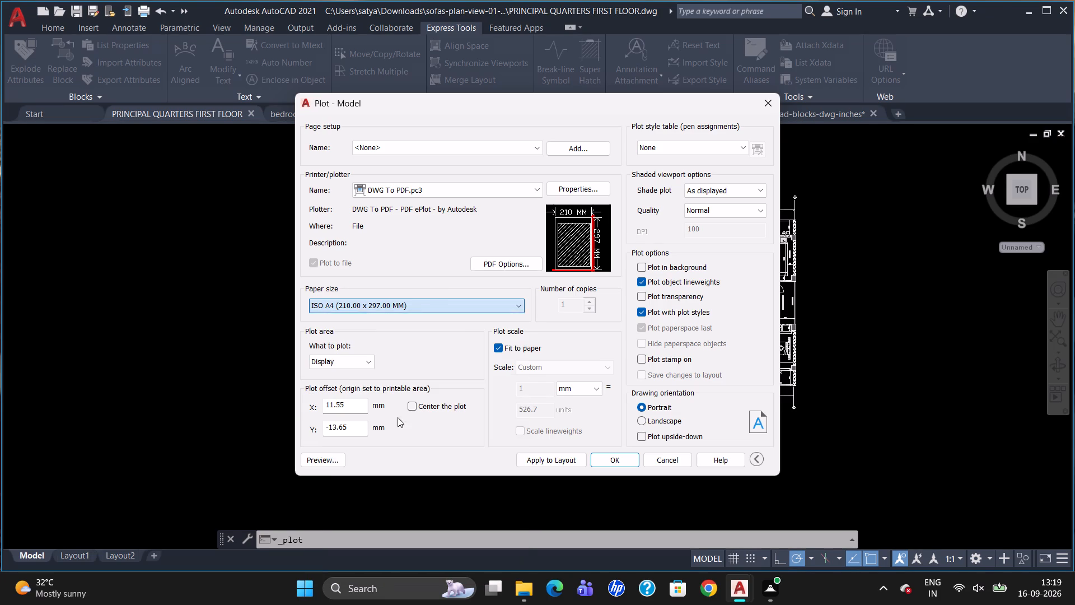
click(413, 404)
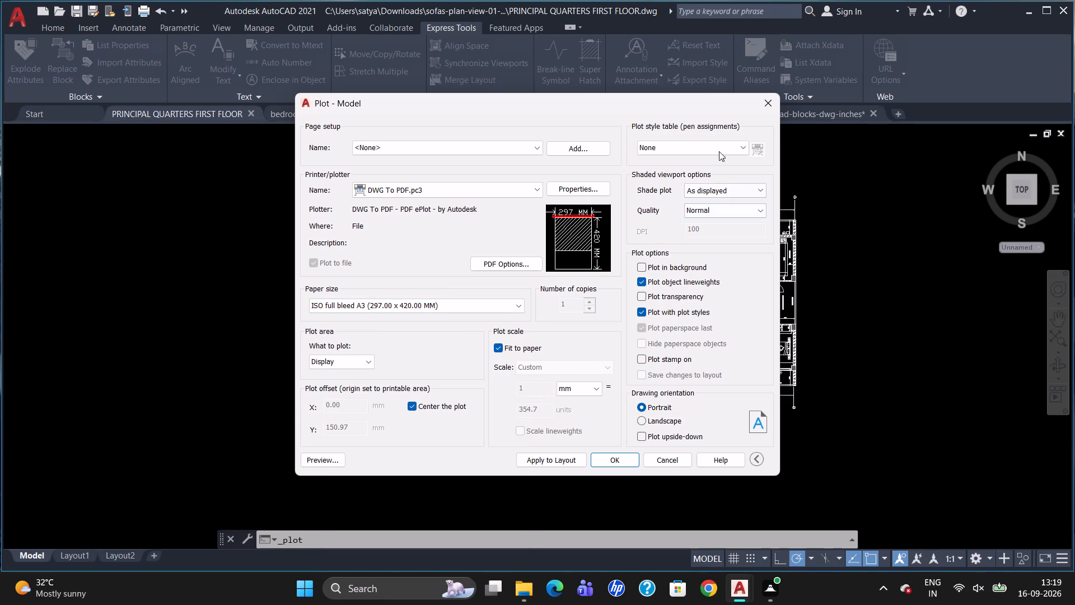
Assign the acad.ctb plot style table to all layouts and set the shaded viewport quality to Maximum.
click(721, 148)
click(677, 175)
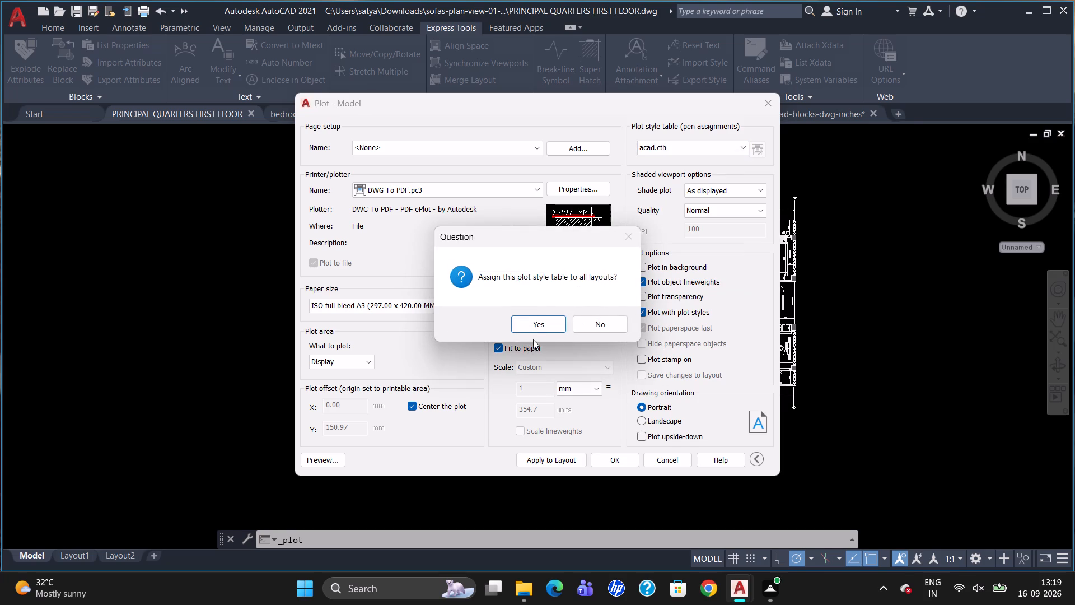
click(543, 321)
click(719, 213)
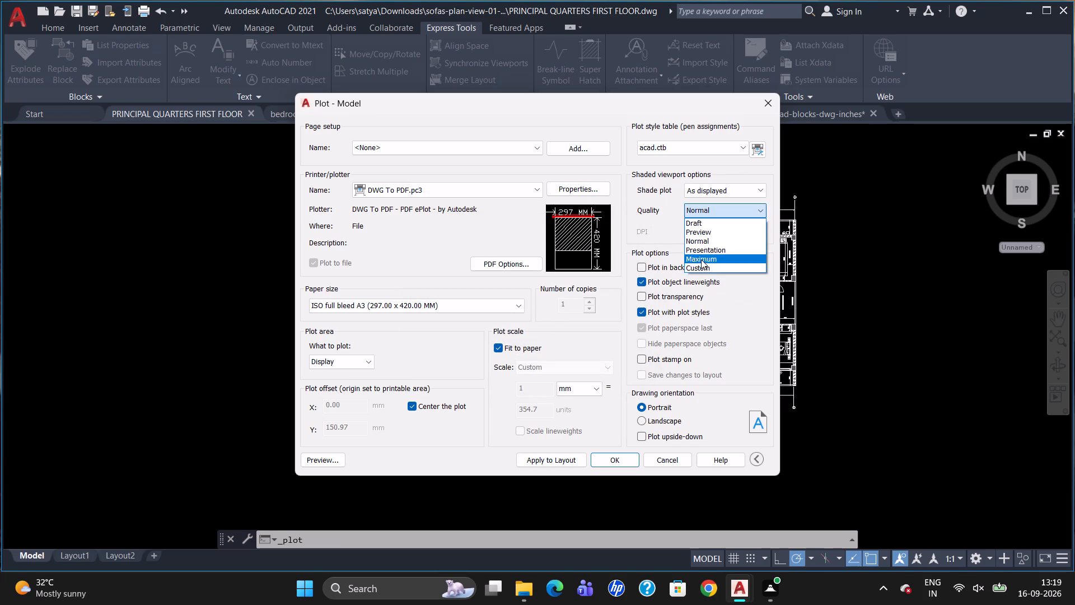
click(702, 259)
Define the plot area as a window enclosing the whole floor plan, its grid bubbles and the FIRST FLOOR PLAN title.
click(359, 357)
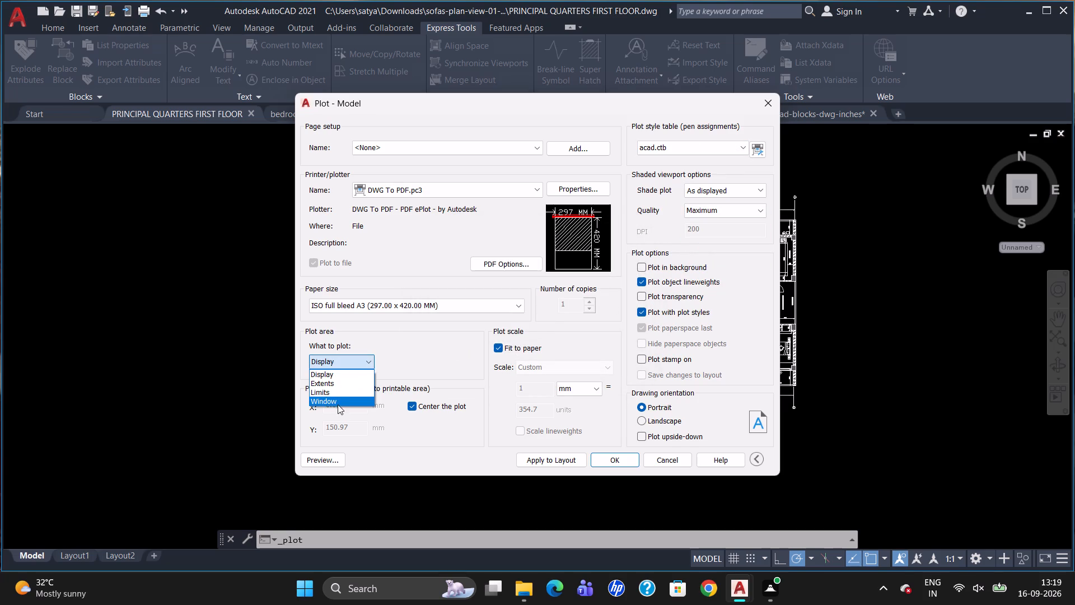
click(339, 402)
drag(397, 181, 566, 451)
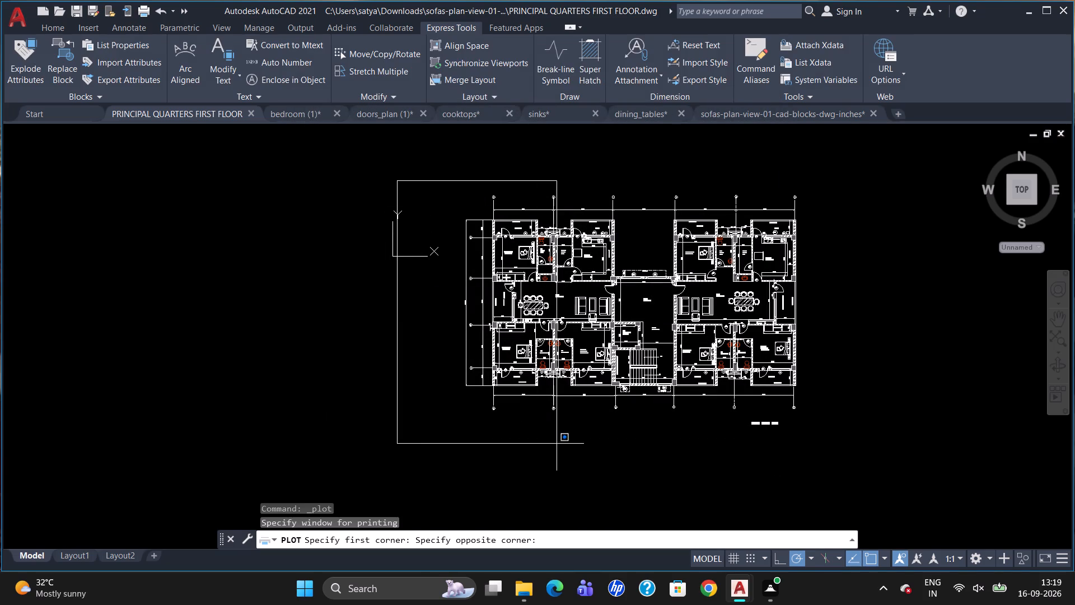
drag(566, 451, 909, 478)
click(909, 477)
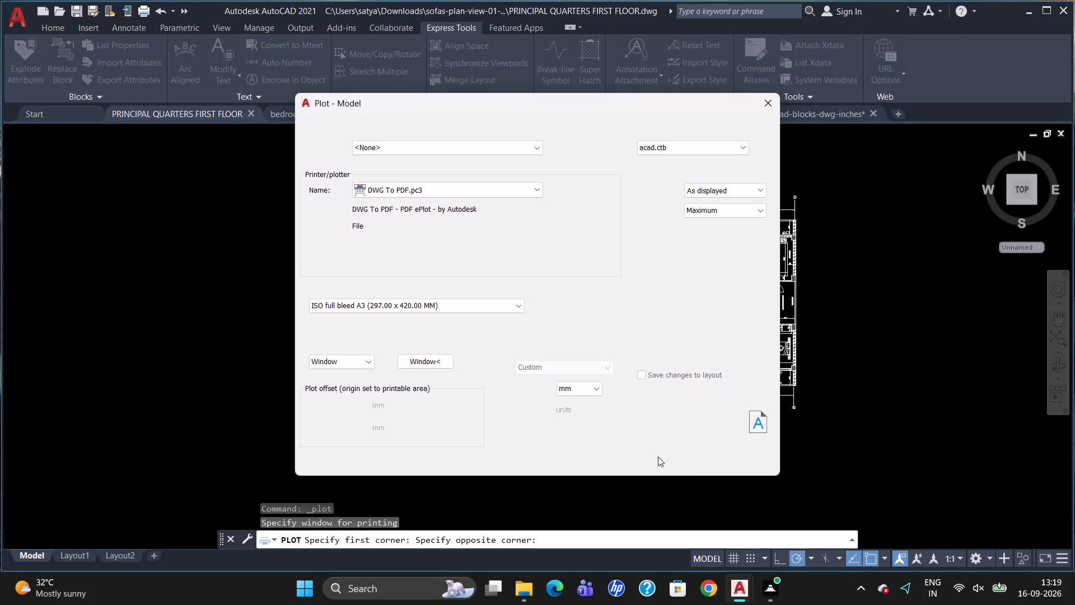
Plot the sheet to a PDF under the proposed file name and close the resulting PDF in the viewer.
click(602, 463)
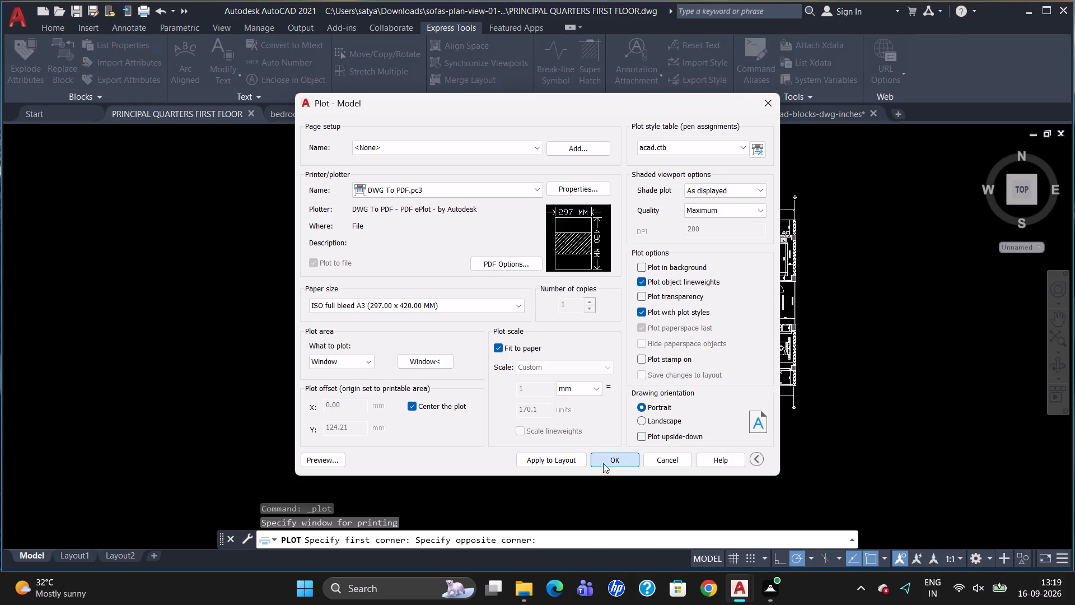
click(732, 424)
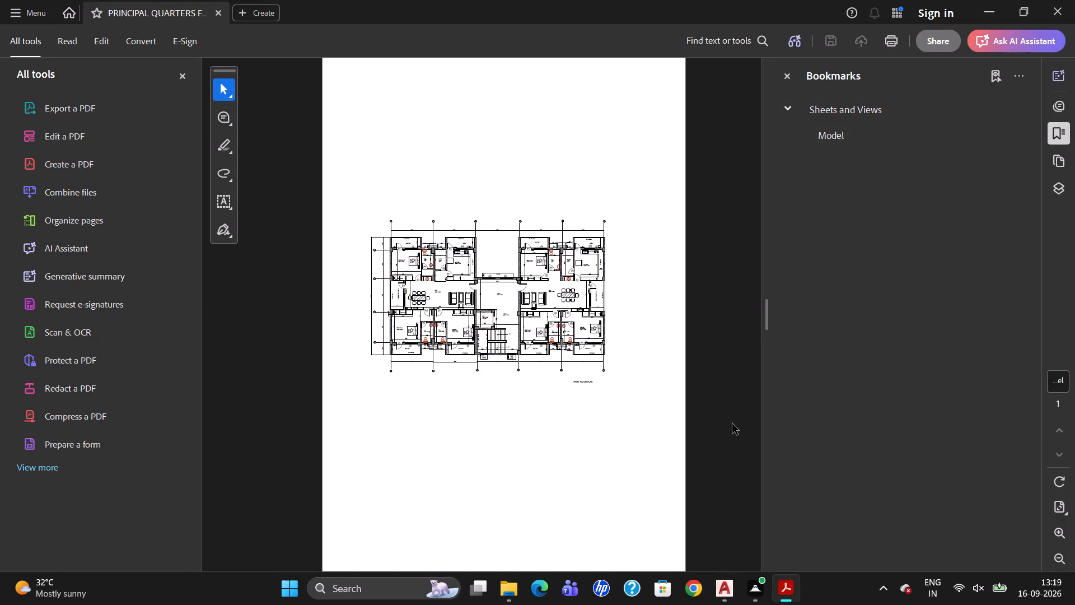
click(1058, 16)
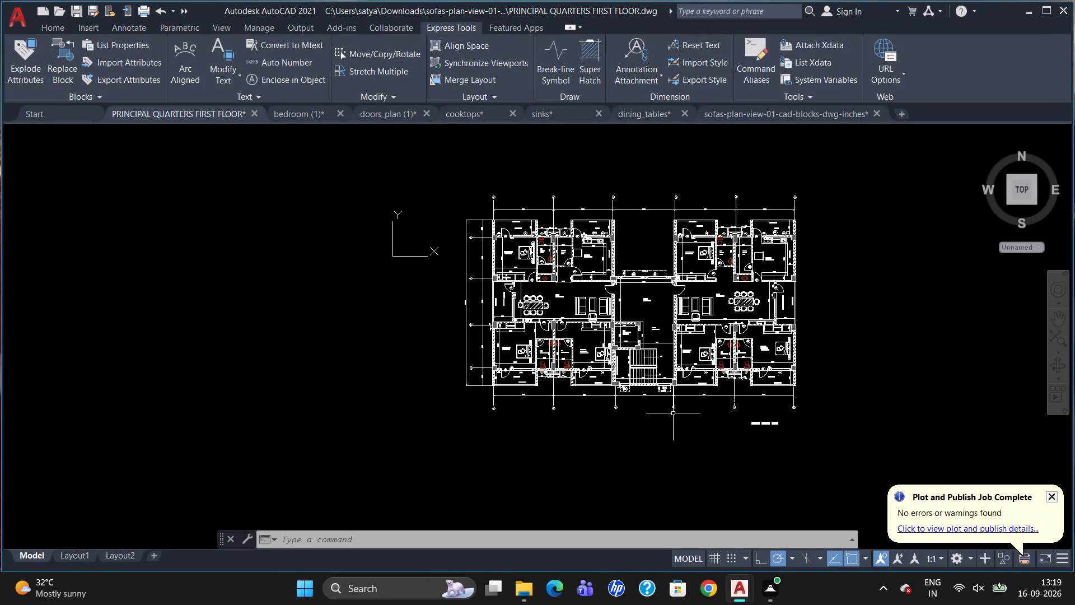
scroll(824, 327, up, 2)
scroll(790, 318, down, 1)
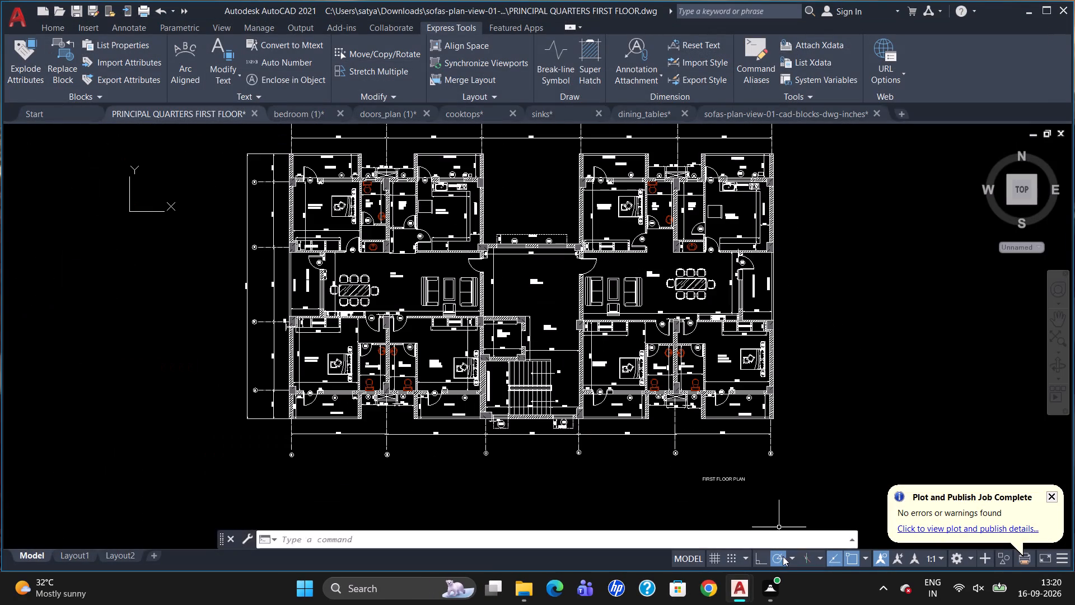